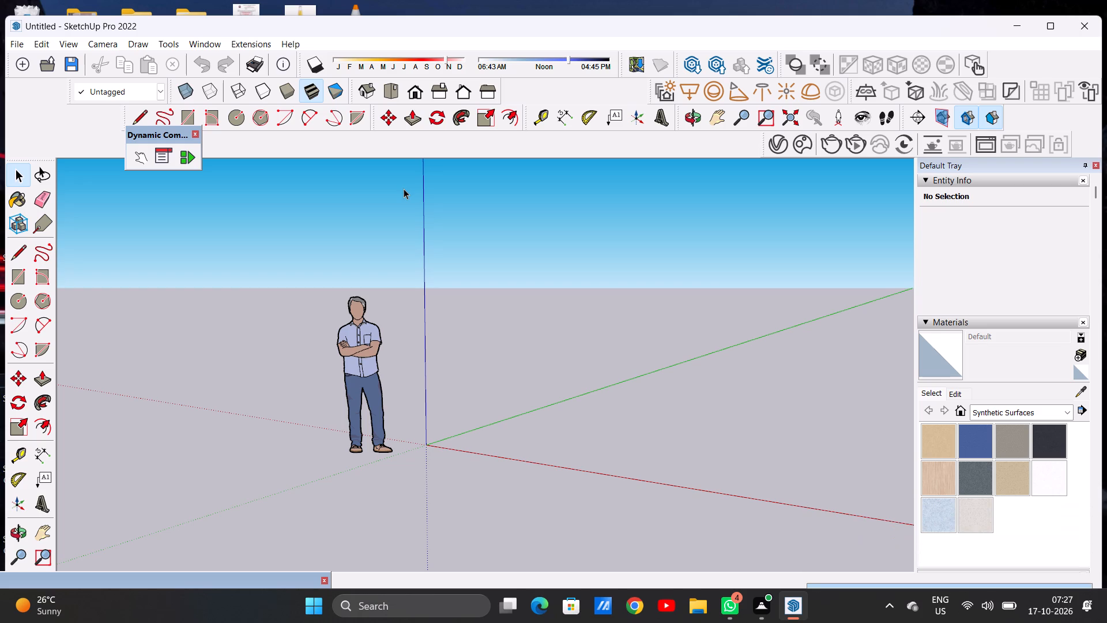
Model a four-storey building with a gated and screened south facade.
From the top view, draw a large rectangle on the ground plane between the positive red and green axes.
left_click(385, 92)
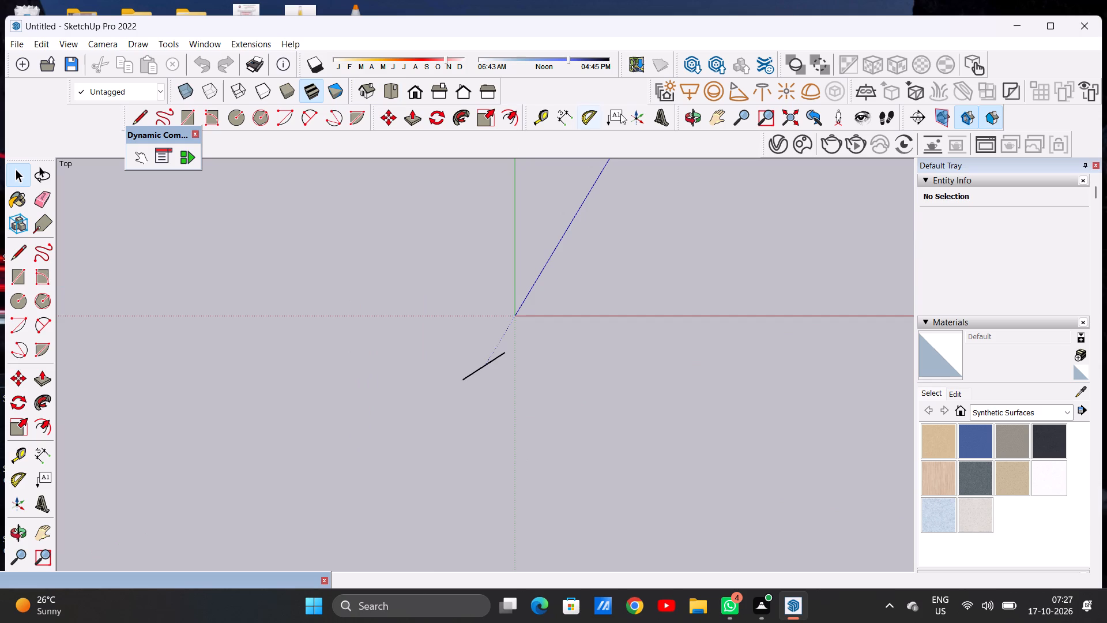
scroll(850, 263, "up", 8)
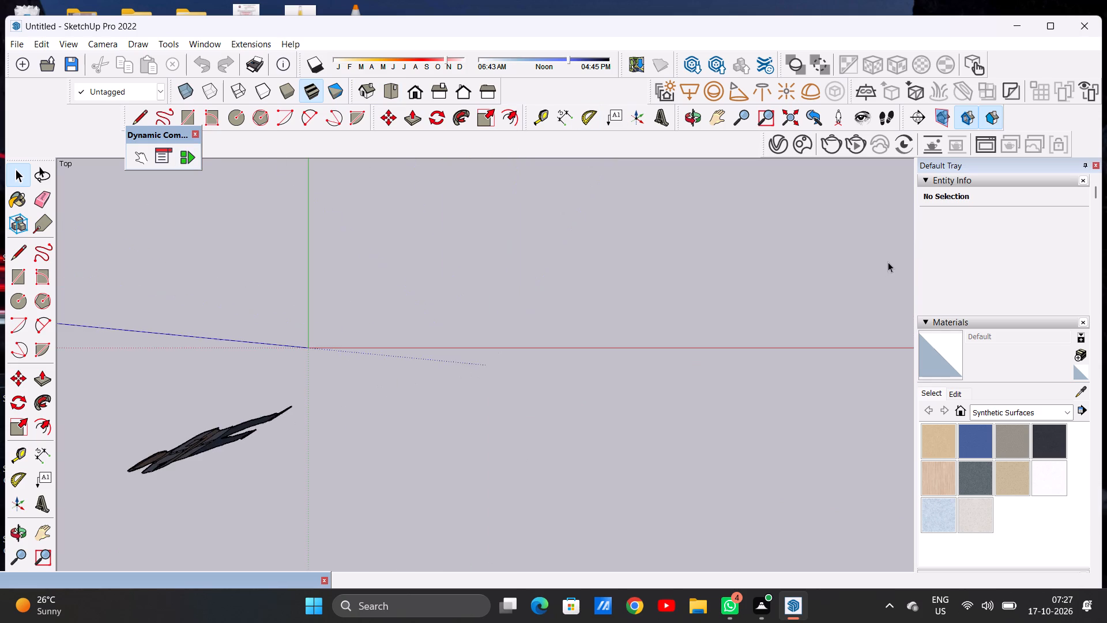
scroll(888, 262, "up", 6)
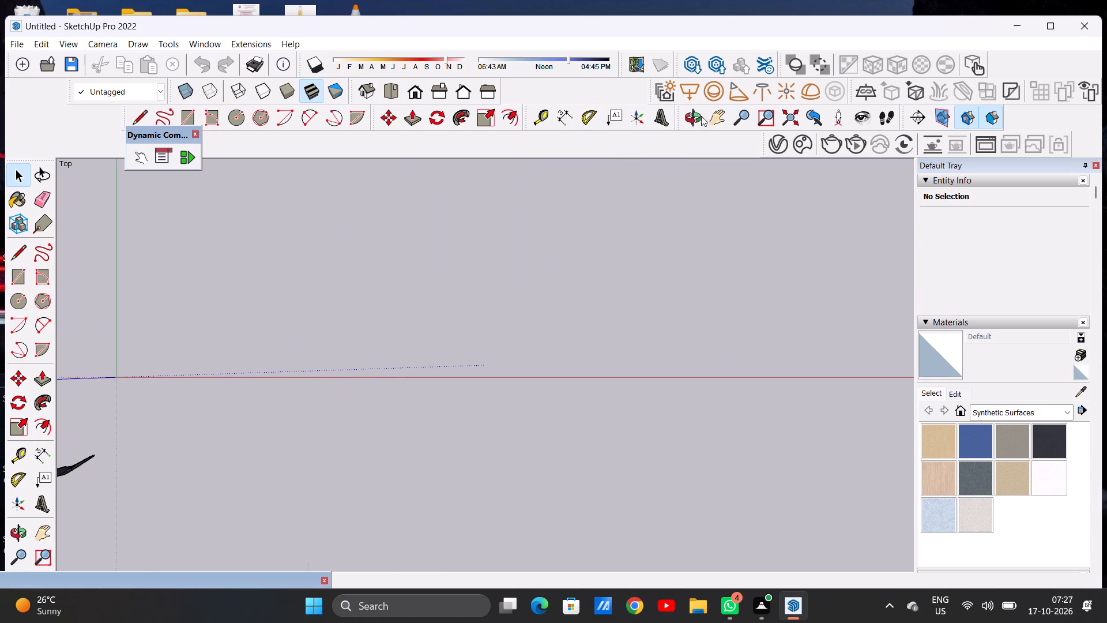
left_click(714, 115)
left_click_drag(150, 378, 118, 412)
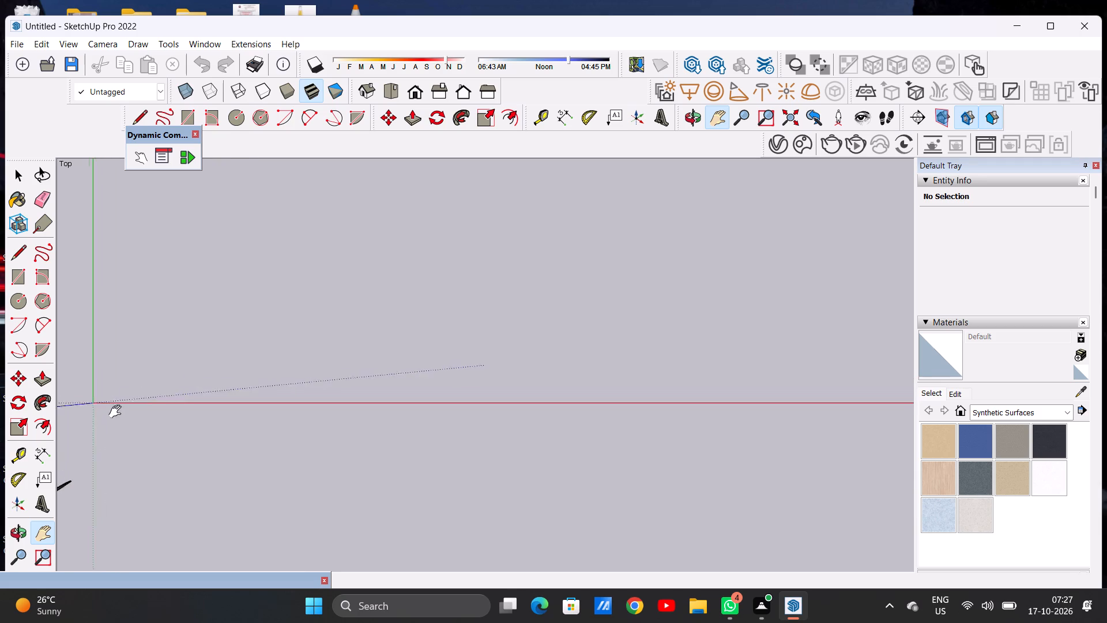
left_click_drag(118, 412, 83, 526)
left_click_drag(185, 424, 185, 490)
key("space")
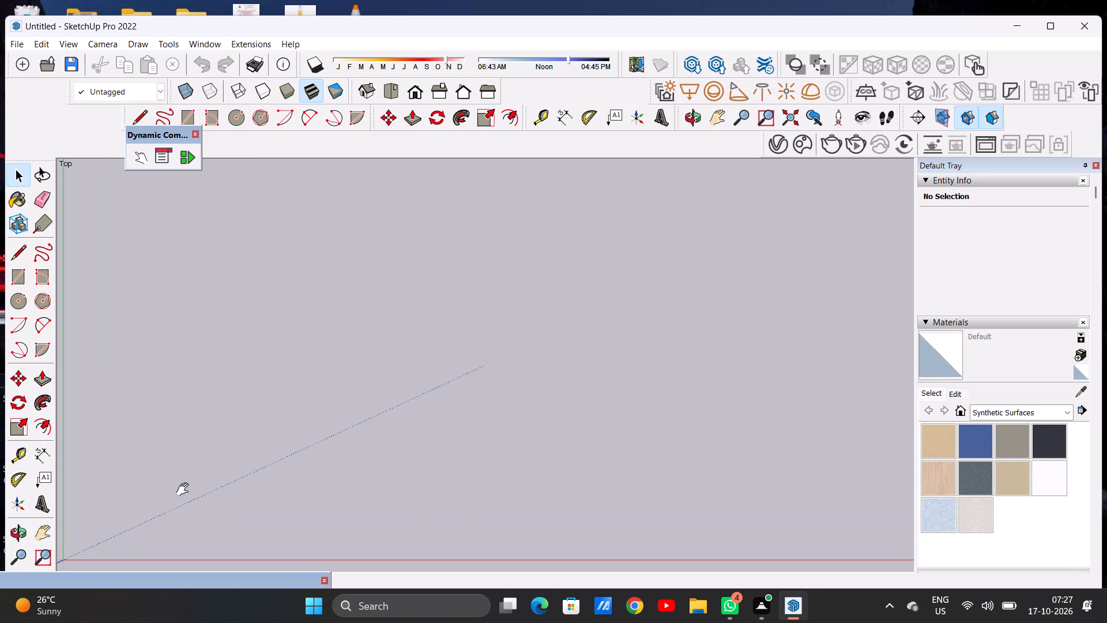
key("space")
left_click(191, 117)
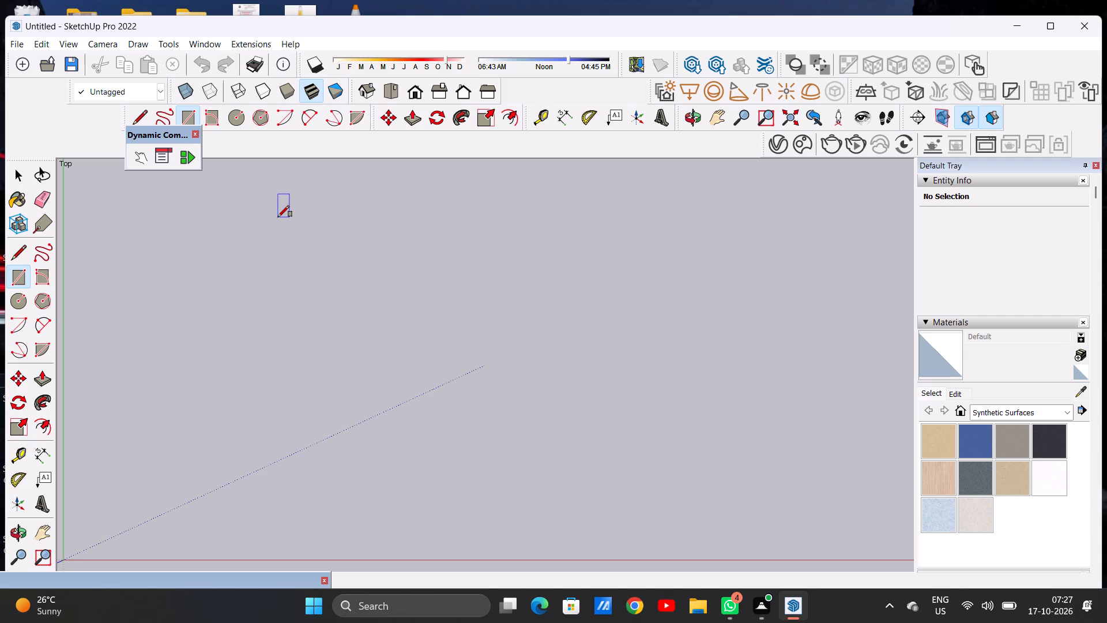
left_click(229, 167)
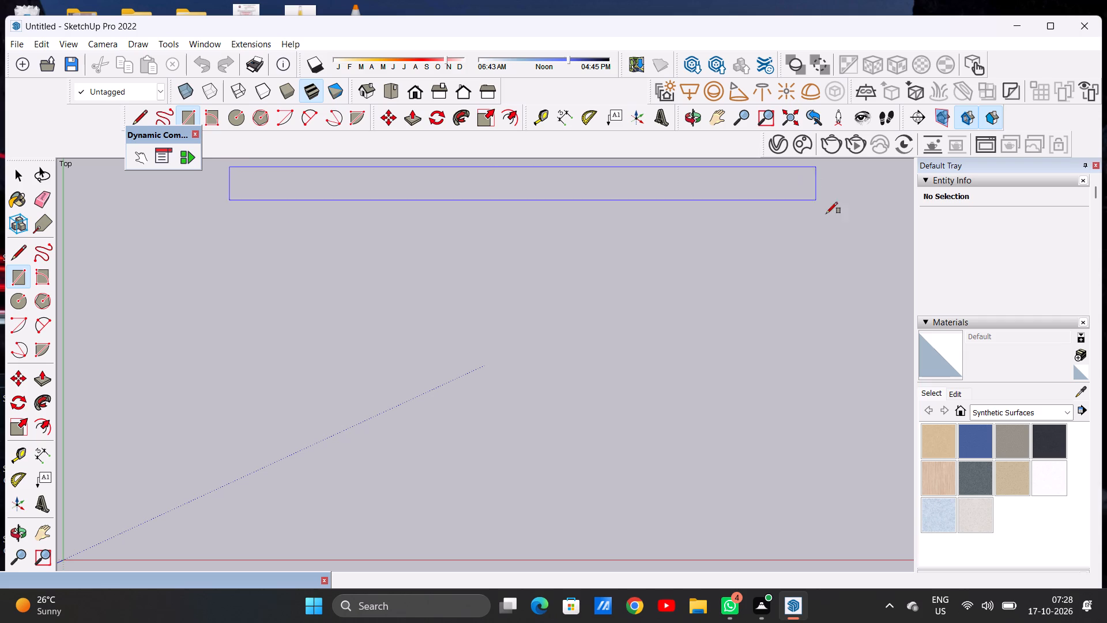
left_click(871, 549)
key("space")
Move the whole rectangle by its upper-right corner, diagonally away from the origin and clear of the red axis.
scroll(411, 451, "down", 5)
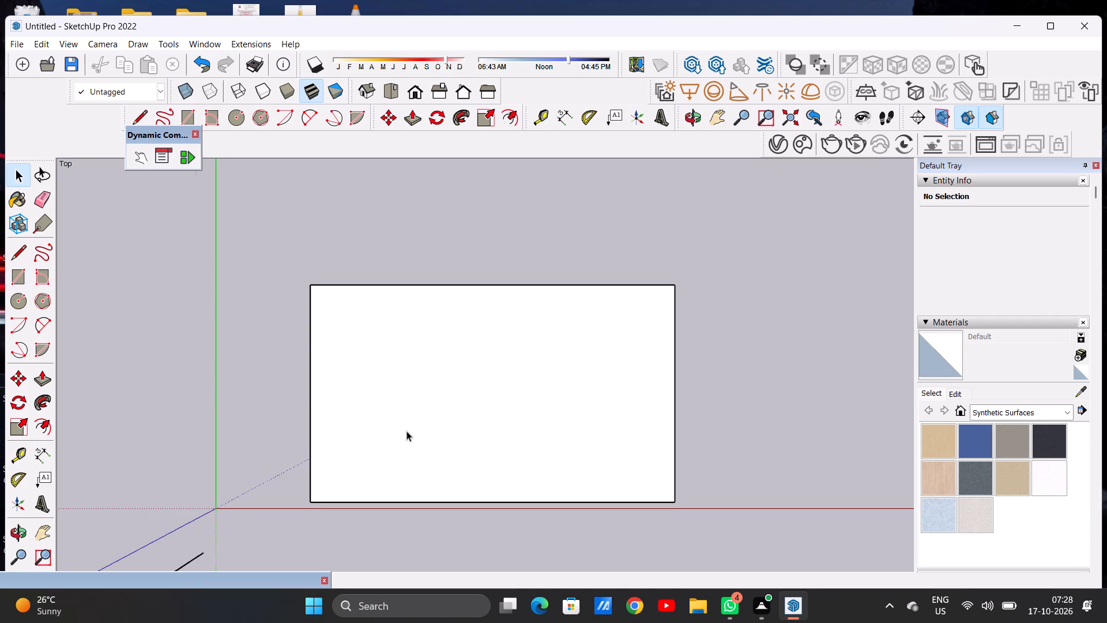
scroll(406, 431, "down", 17)
scroll(660, 304, "up", 7)
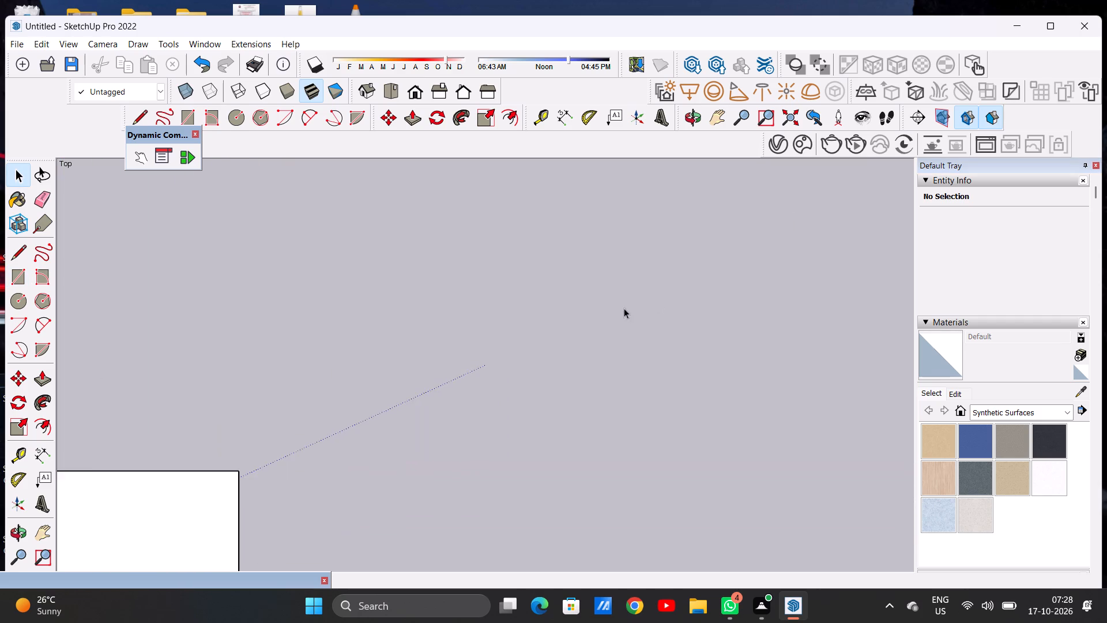
scroll(624, 307, "down", 7)
scroll(526, 434, "up", 5)
scroll(357, 219, "up", 3)
double_click(258, 471)
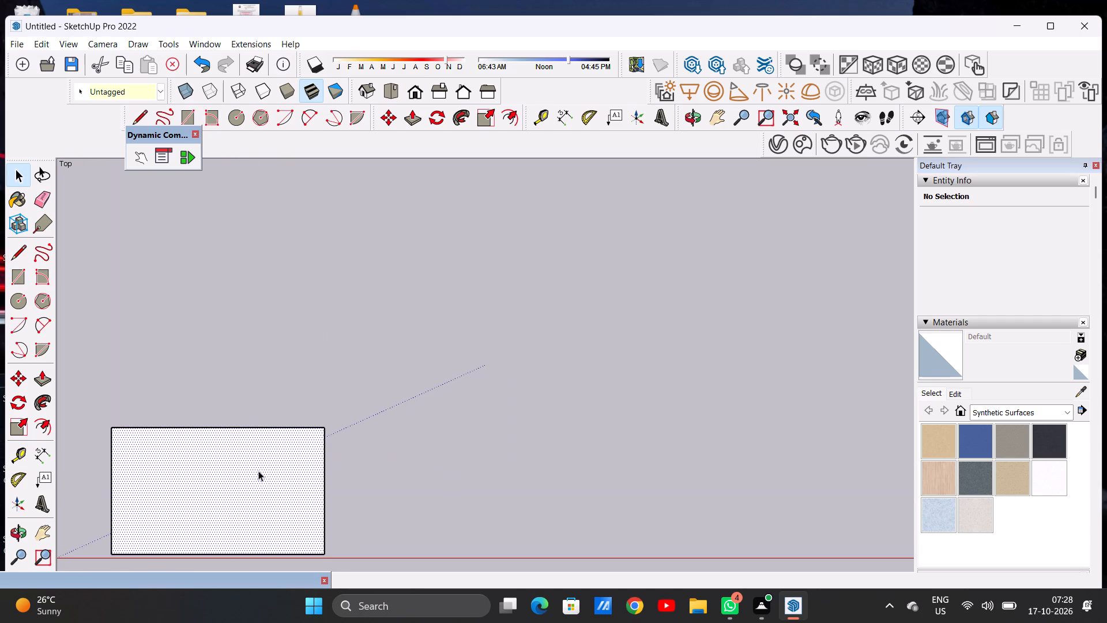
key("m")
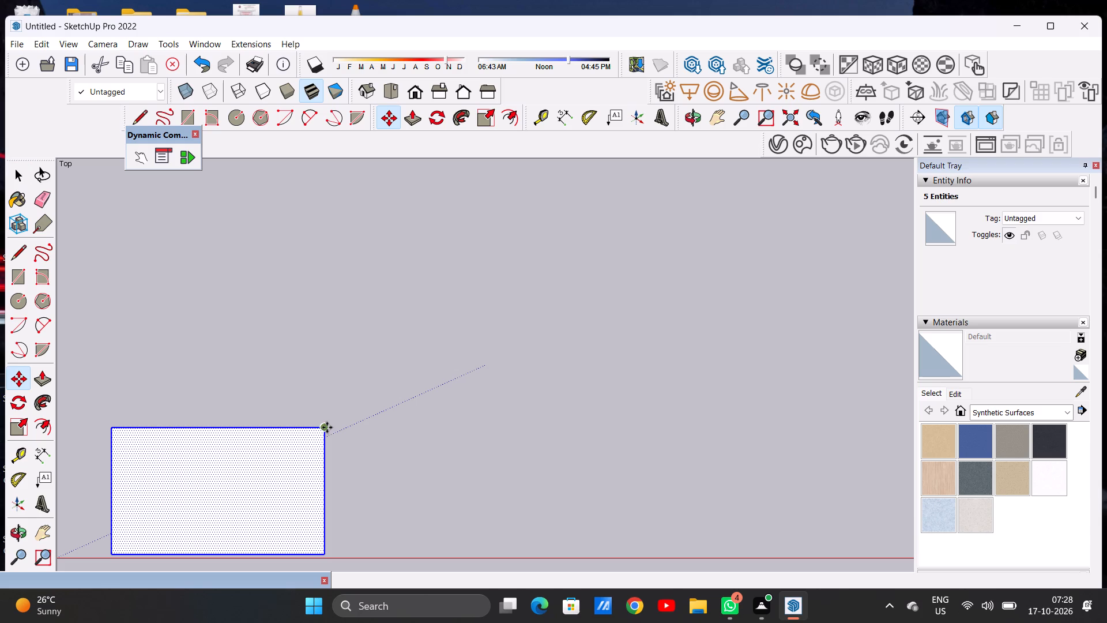
left_click(327, 427)
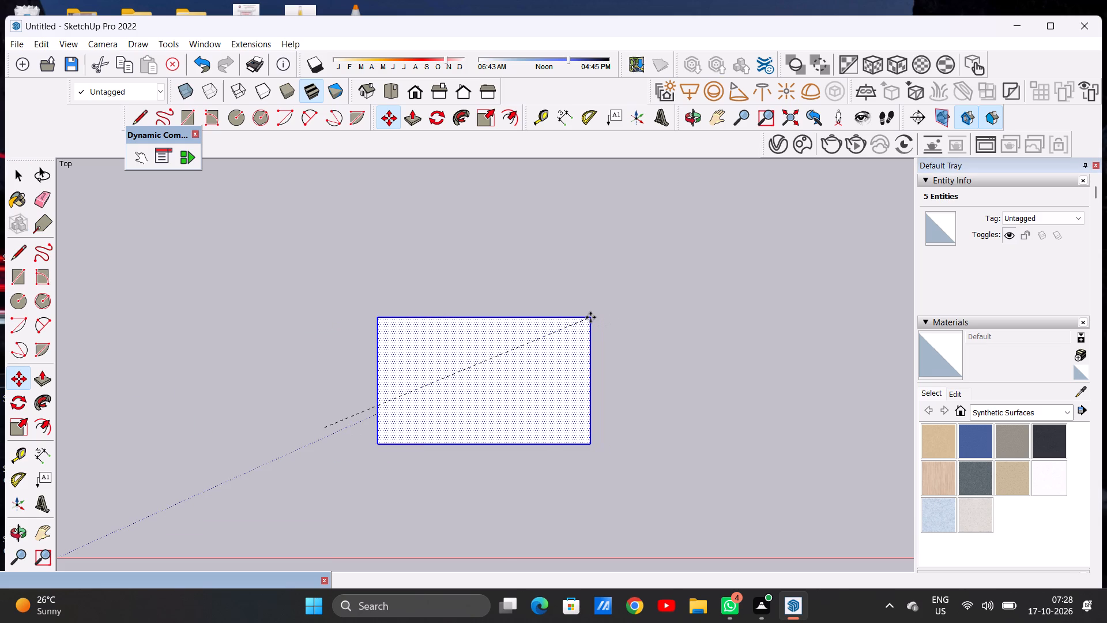
left_click(596, 327)
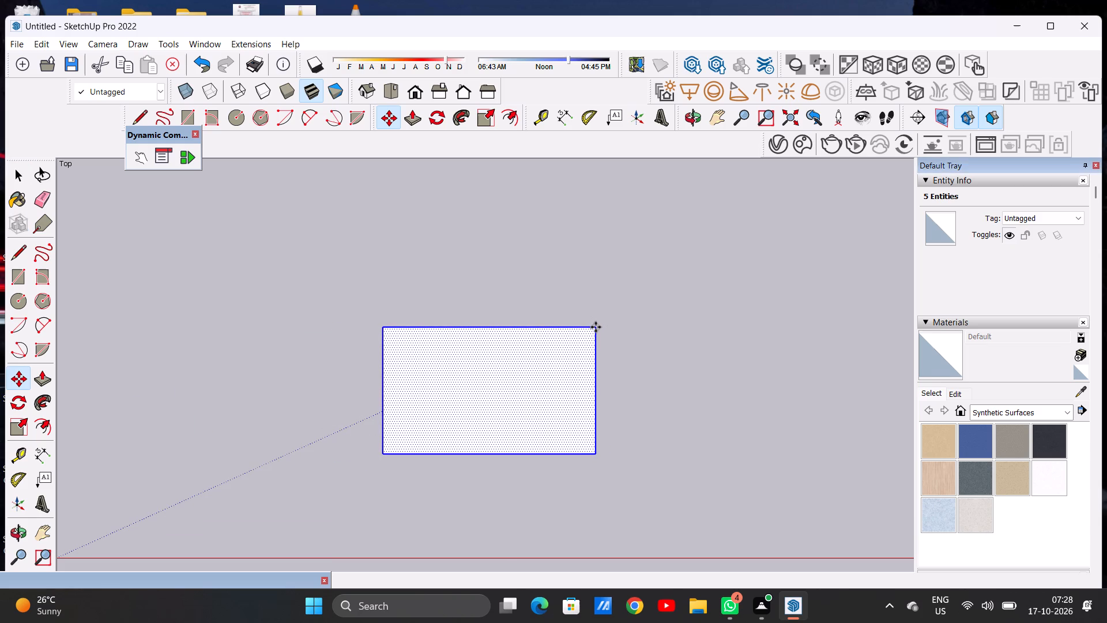
key("space")
left_click(633, 359)
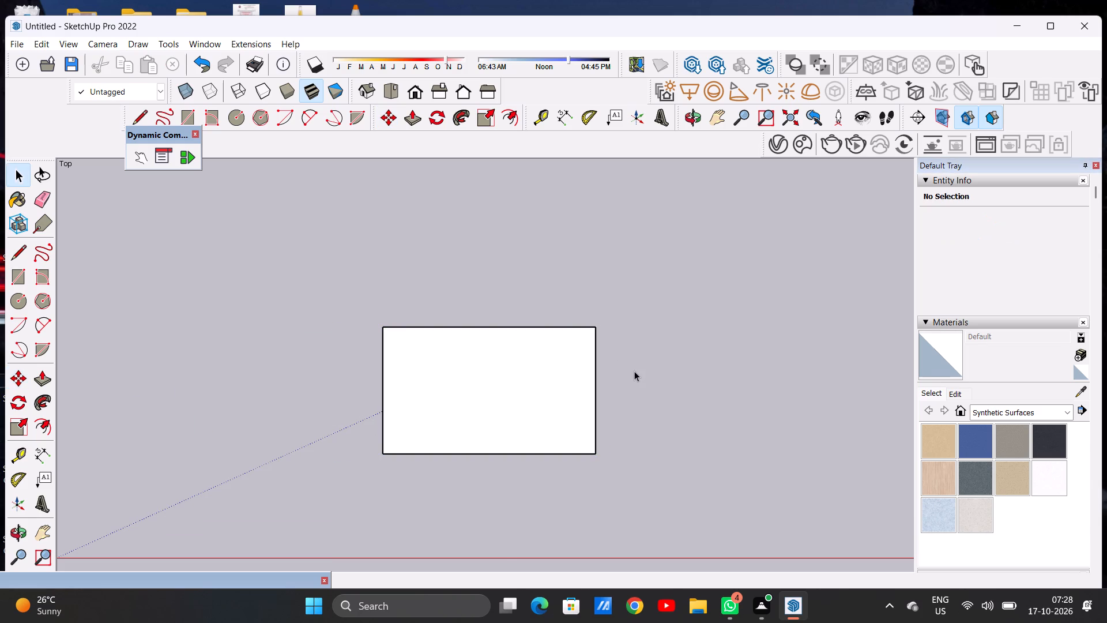
Draw a second rectangle against the full right edge of the first one, about half as wide.
key("r")
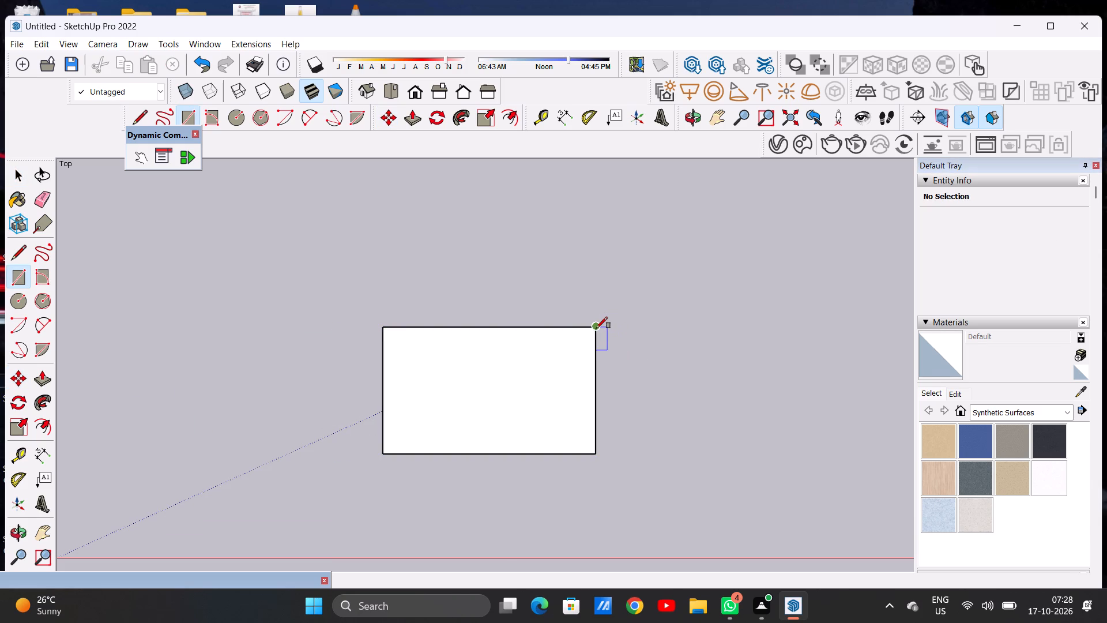
left_click(596, 328)
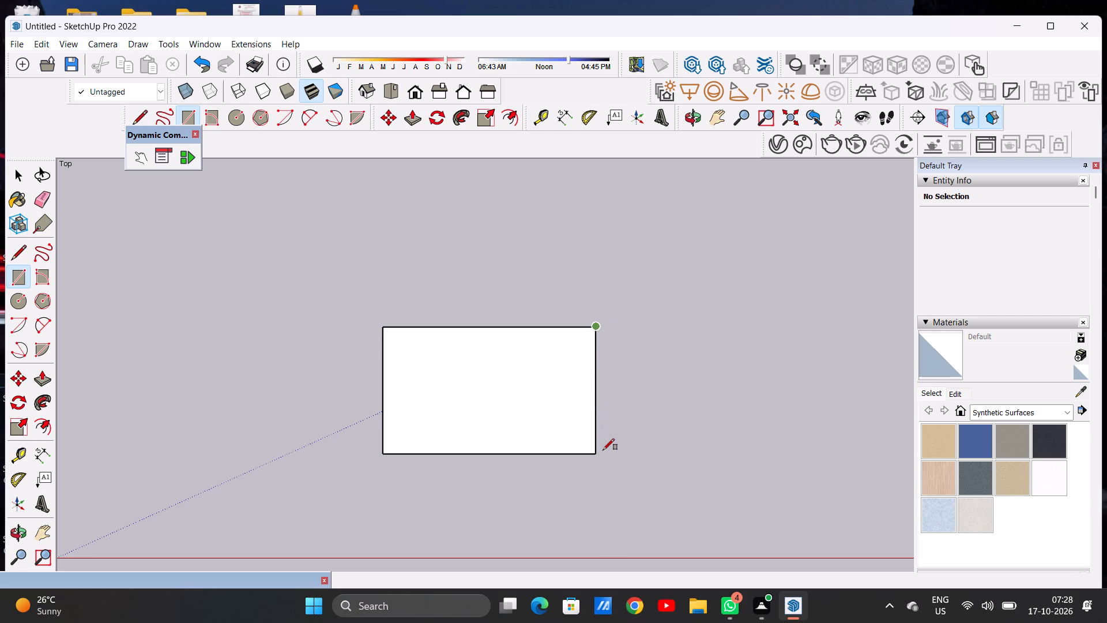
left_click(598, 452)
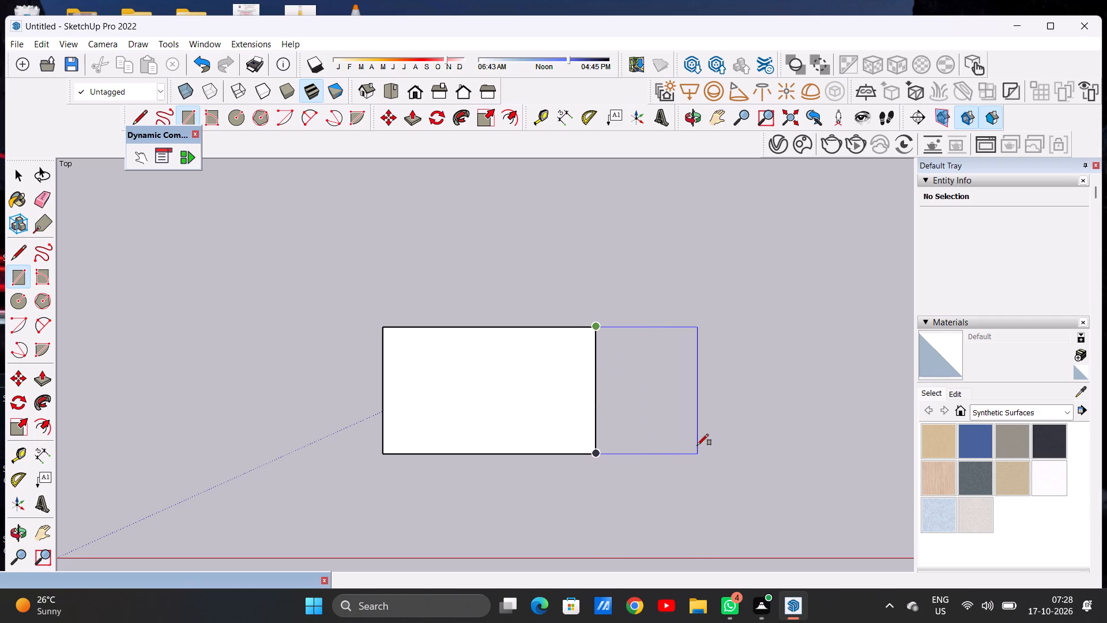
left_click(697, 445)
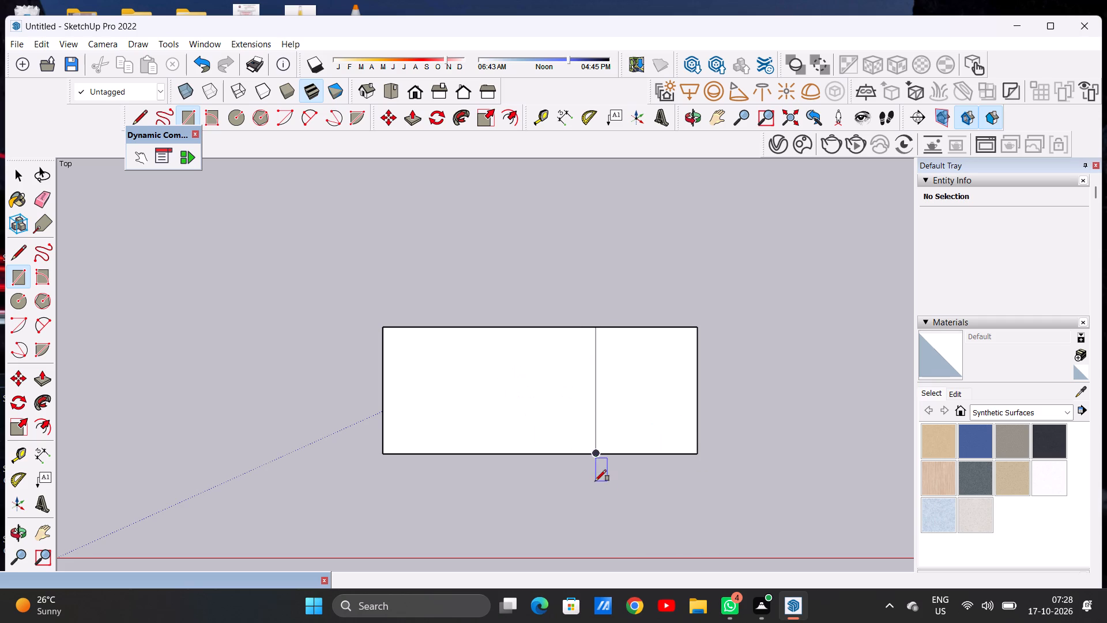
Draw a rectangle along the full upper edge of both rectangles, about half as deep as they are.
scroll(575, 448, "up", 8)
scroll(589, 410, "down", 10)
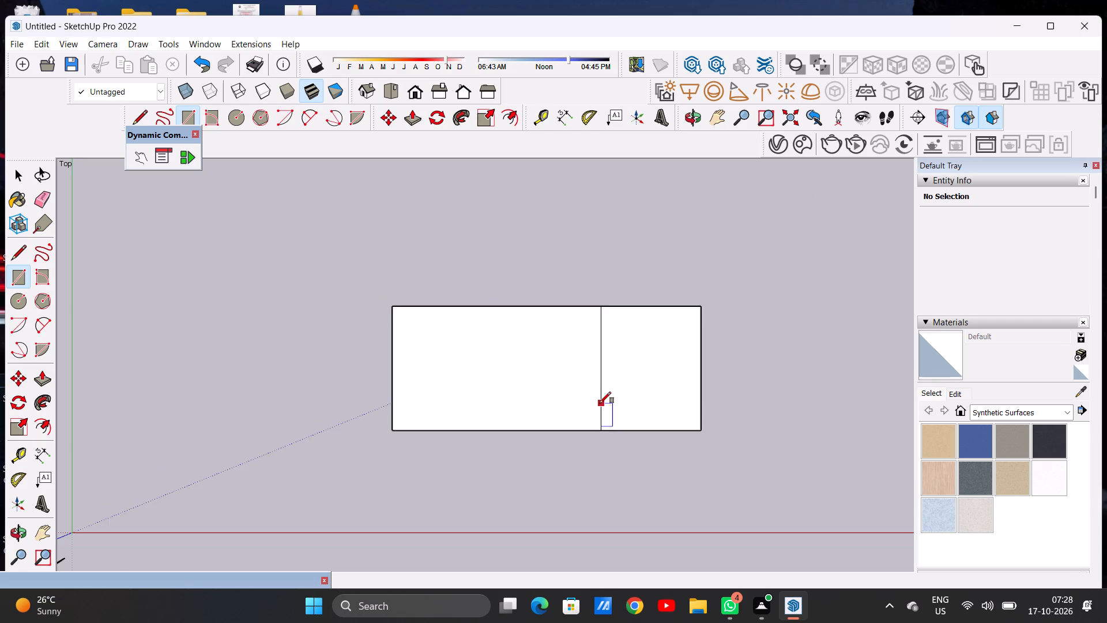
scroll(734, 328, "up", 5)
scroll(556, 339, "up", 4)
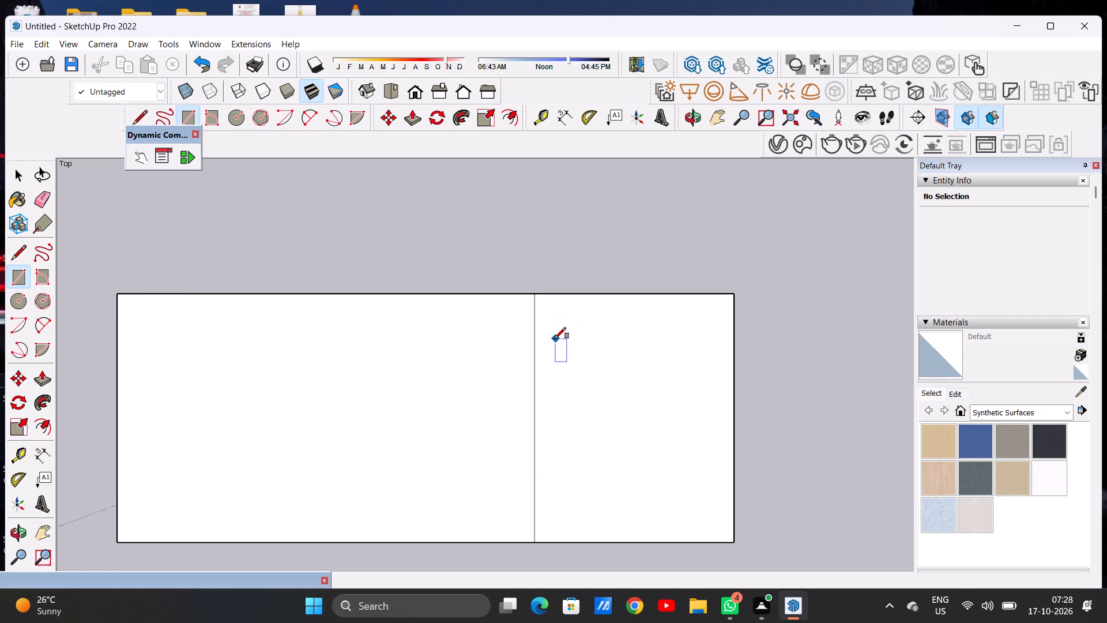
left_click(116, 294)
left_click(735, 298)
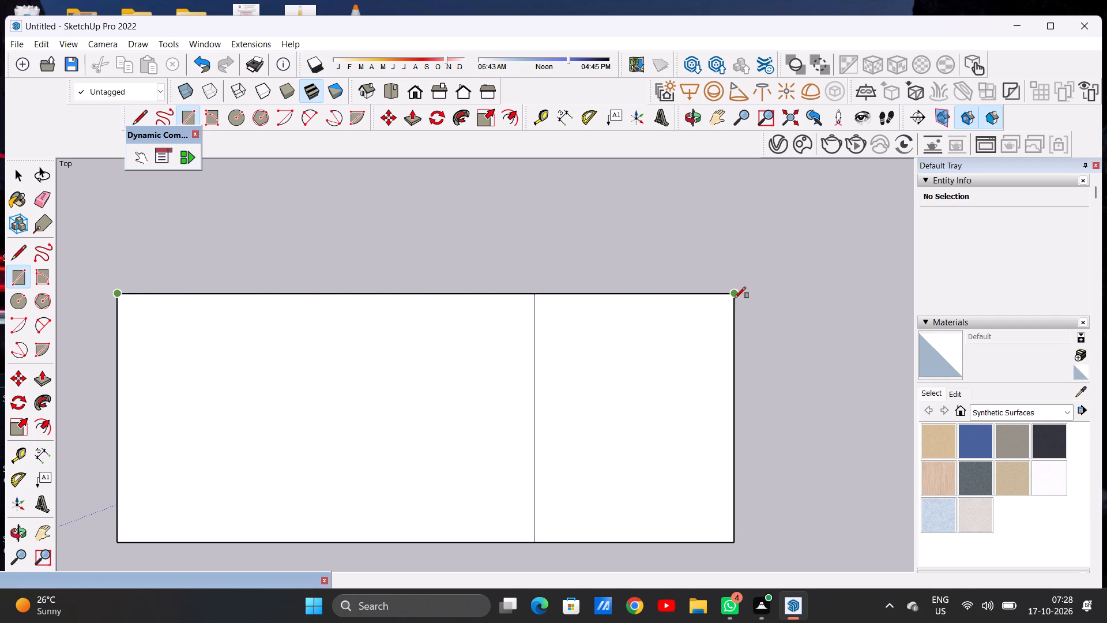
left_click(740, 164)
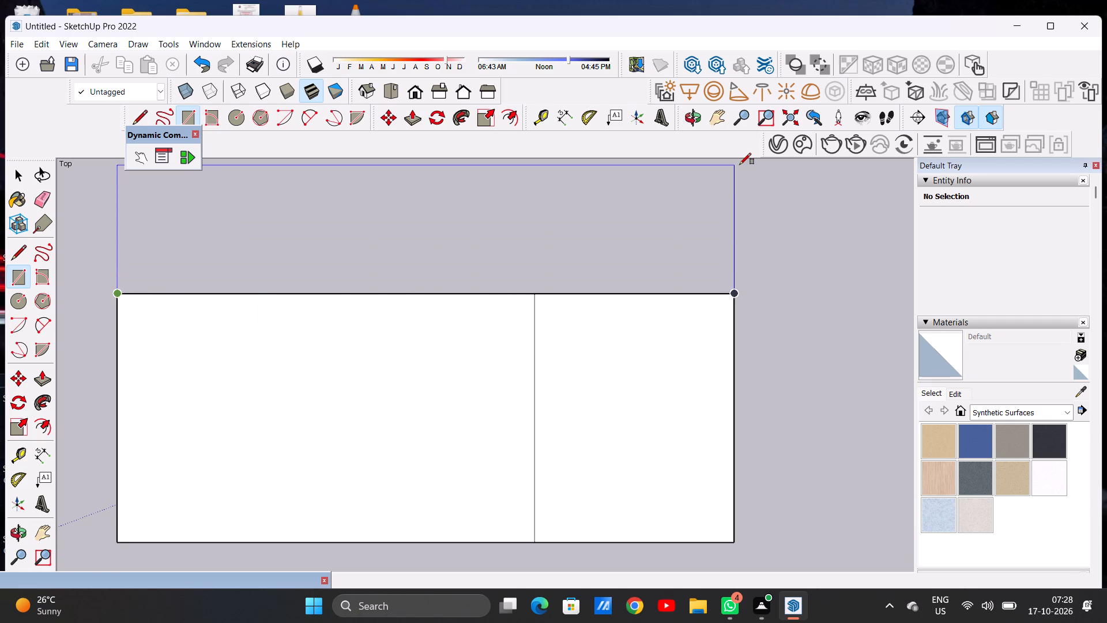
key("space")
Erase the inner dividing lines so the three rectangles merge into one face.
scroll(412, 381, "down", 7)
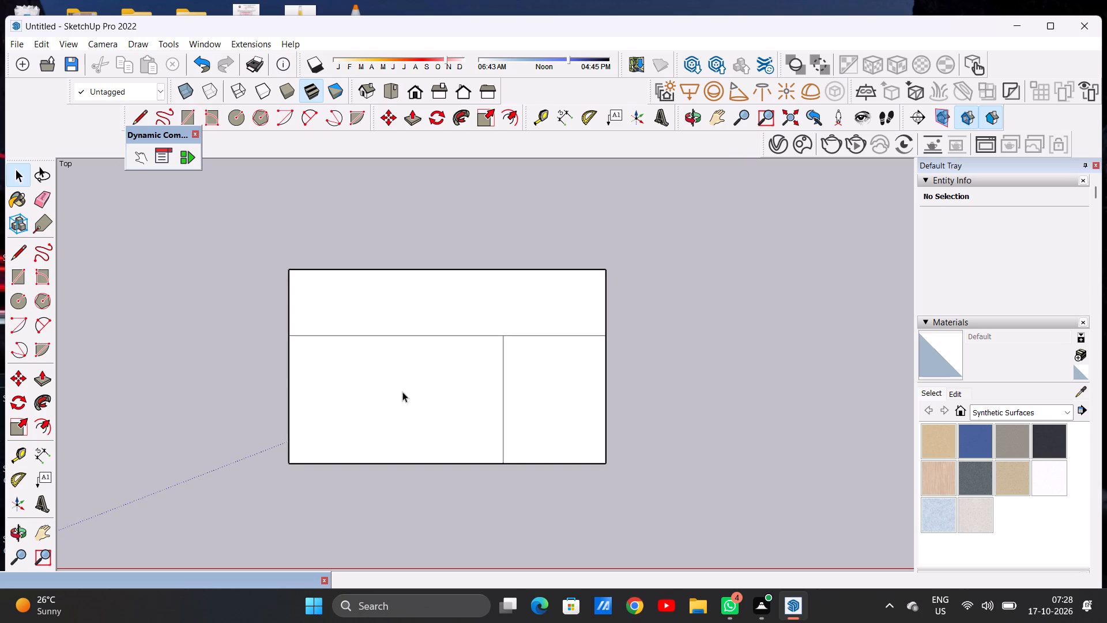
scroll(391, 389, "up", 3)
key("e")
left_click_drag(436, 306, 446, 346)
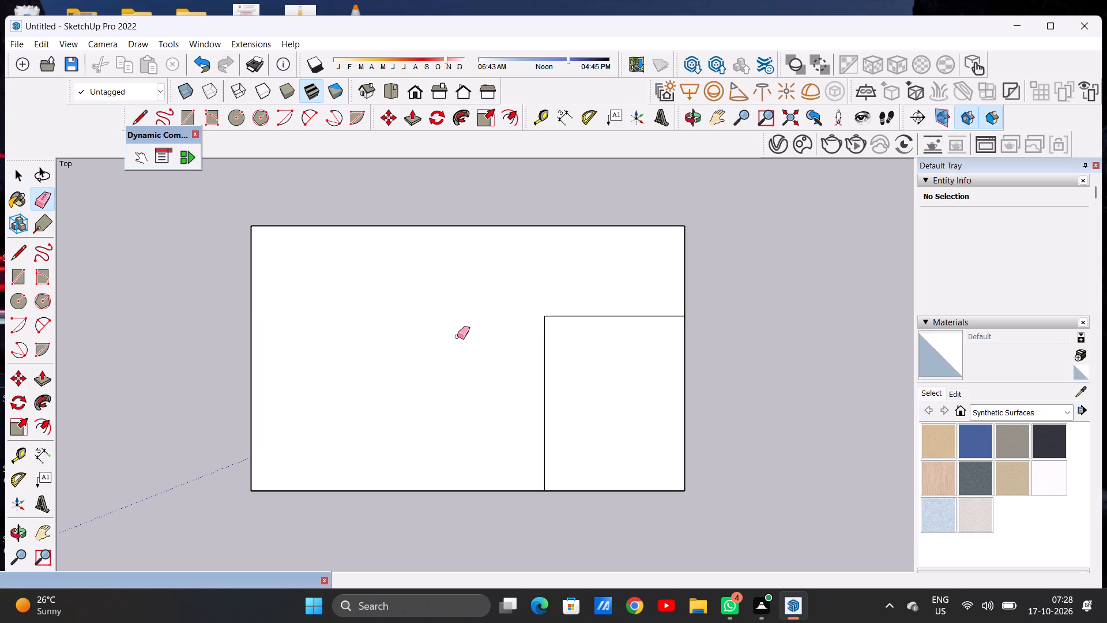
left_click_drag(604, 310, 613, 335)
left_click_drag(585, 366, 514, 377)
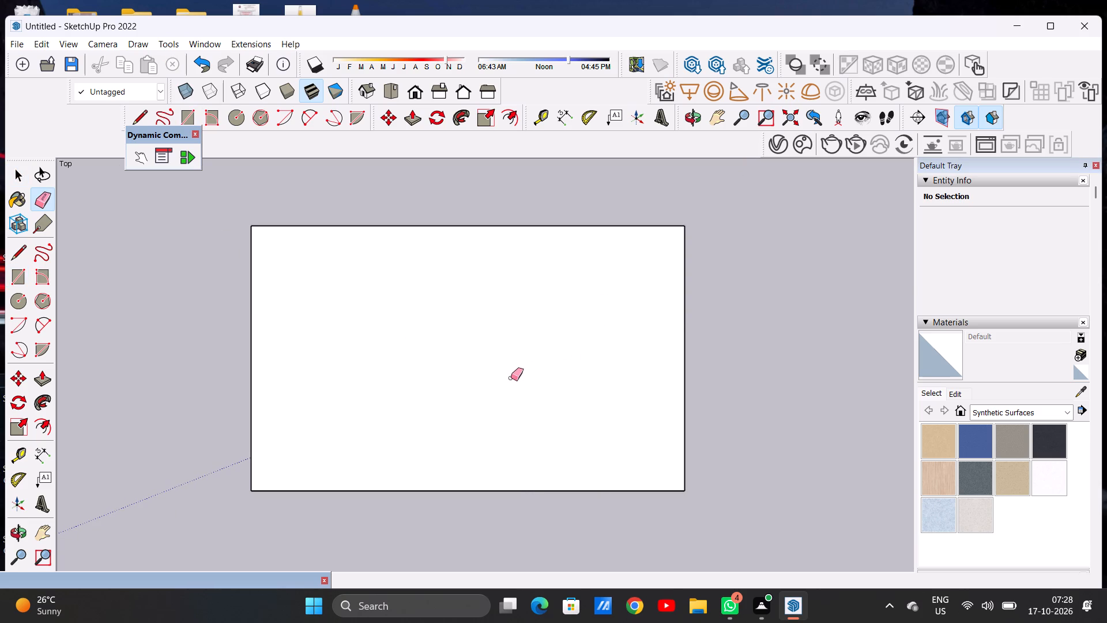
key("space")
Draw a rectangle against the full right edge of the merged face, about a quarter of its width.
scroll(608, 374, "down", 4)
scroll(553, 382, "up", 1)
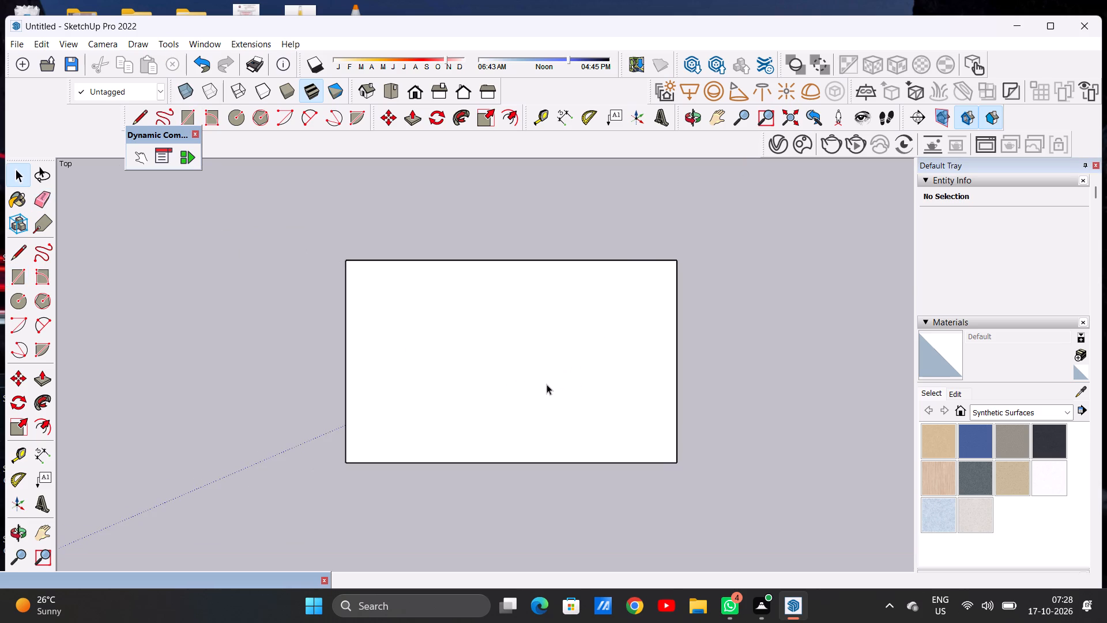
scroll(542, 384, "up", 2)
scroll(516, 384, "down", 2)
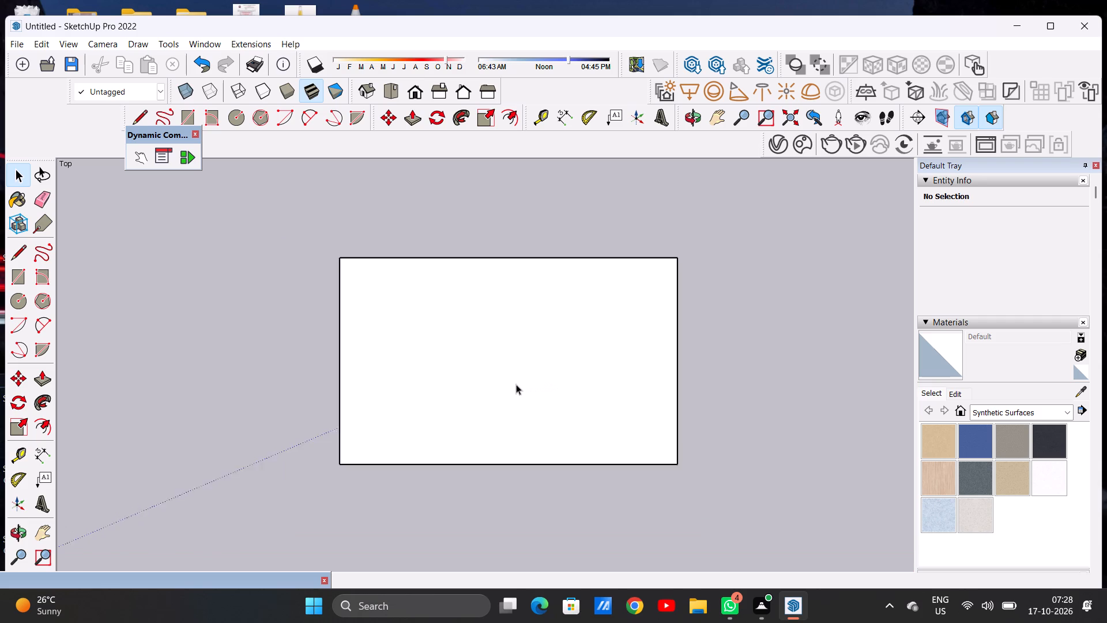
scroll(516, 384, "down", 2)
scroll(653, 436, "up", 1)
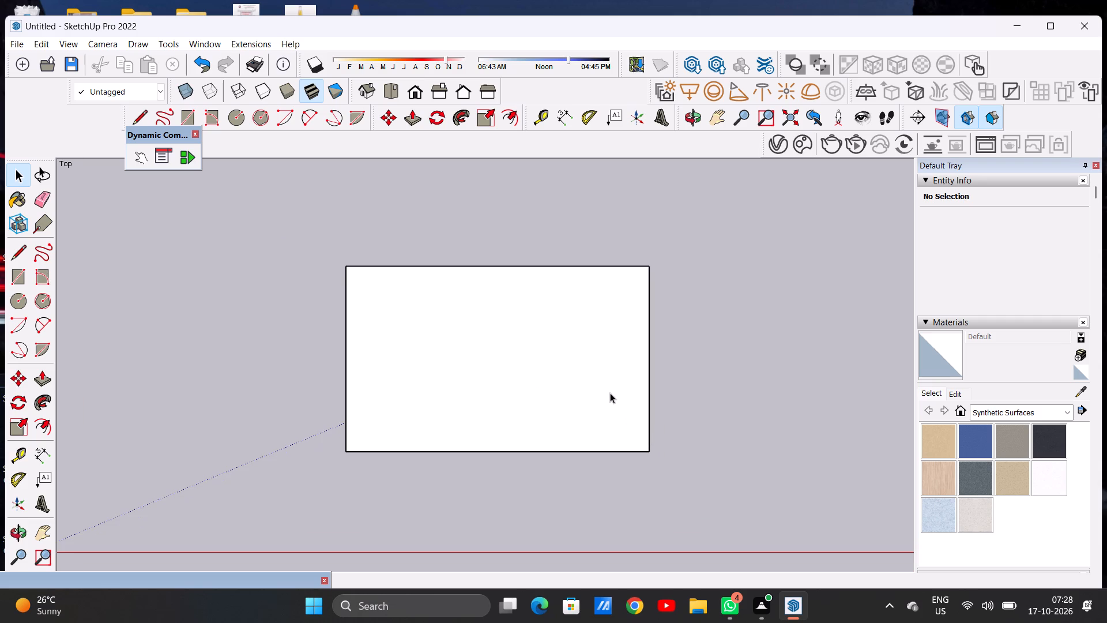
key("r")
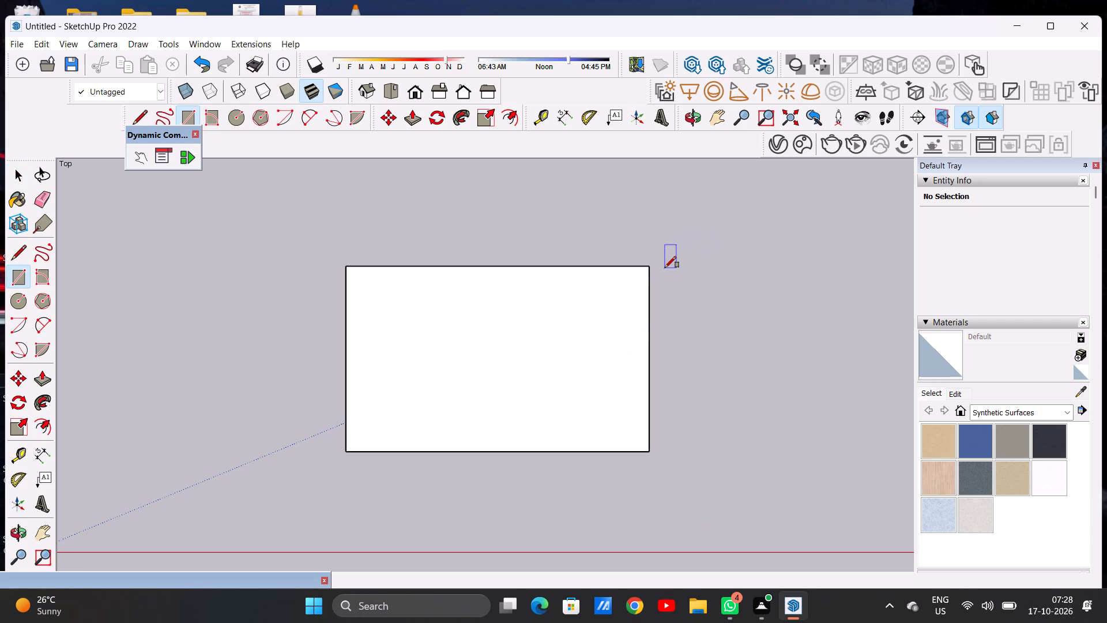
left_click(645, 270)
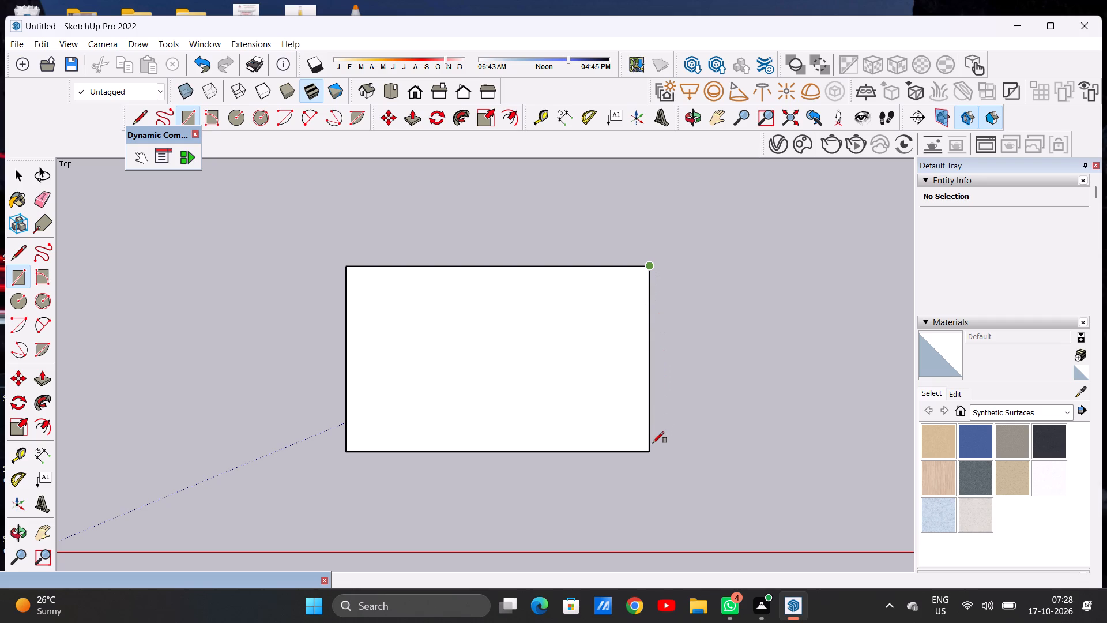
left_click(652, 448)
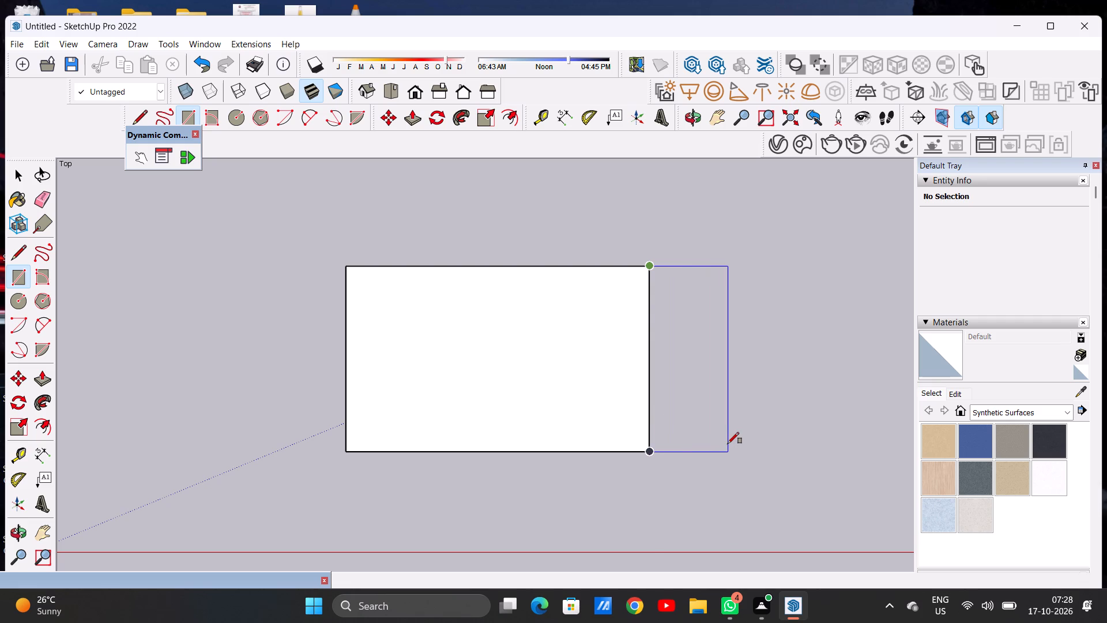
left_click(728, 444)
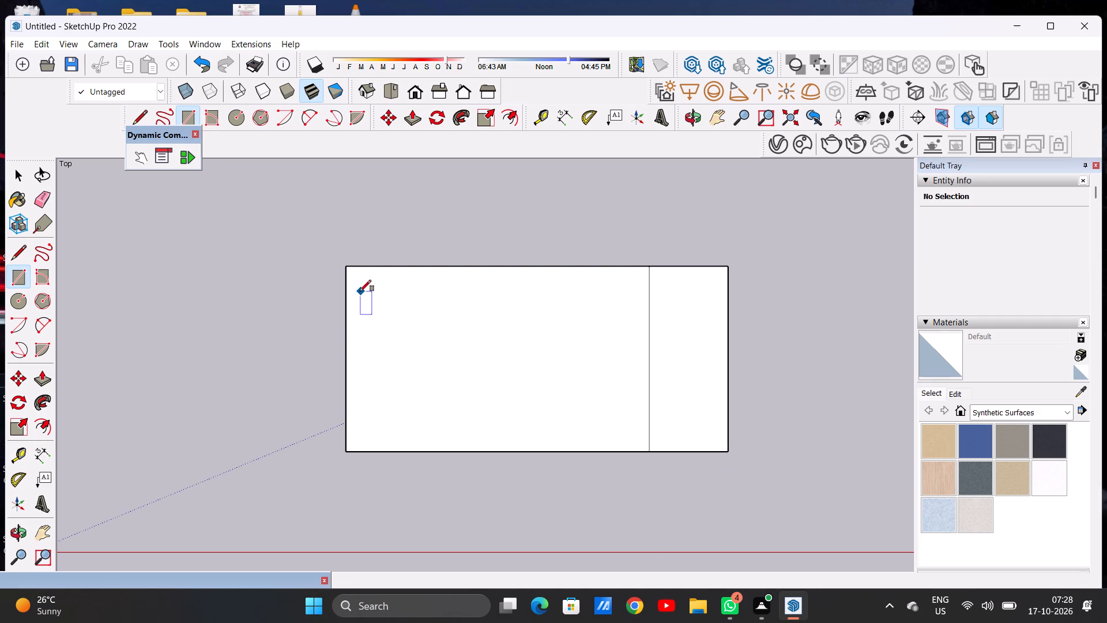
Draw a rectangle along the full upper edge of both faces, a little under half as deep as they are.
left_click(347, 266)
left_click(724, 267)
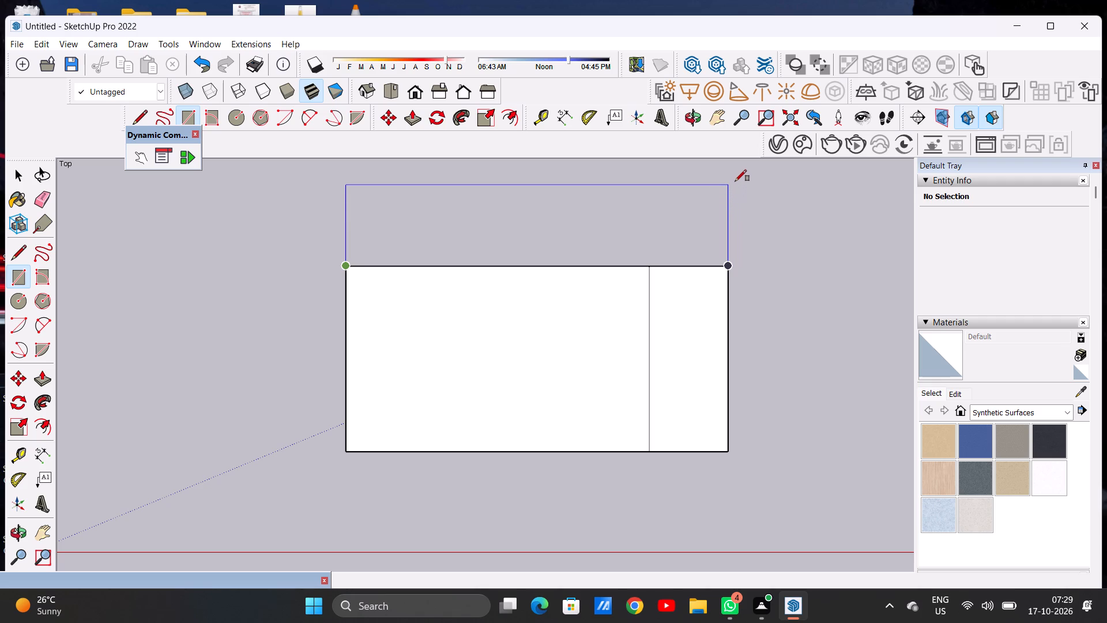
left_click(735, 181)
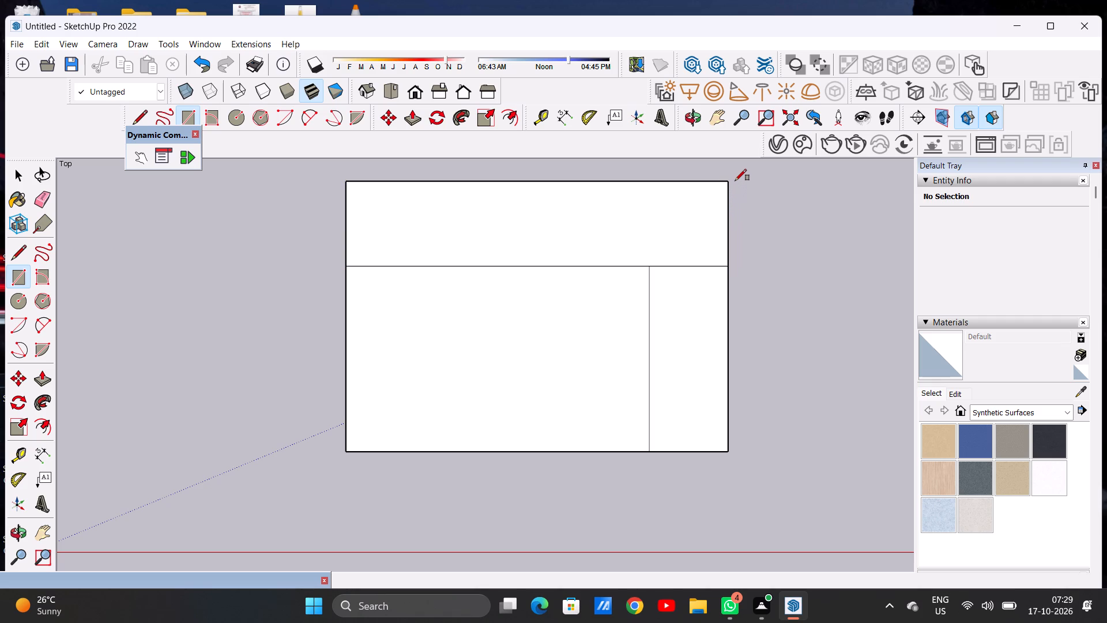
Erase the inner dividing lines so all the rectangles merge into one face.
key("space")
type("E")
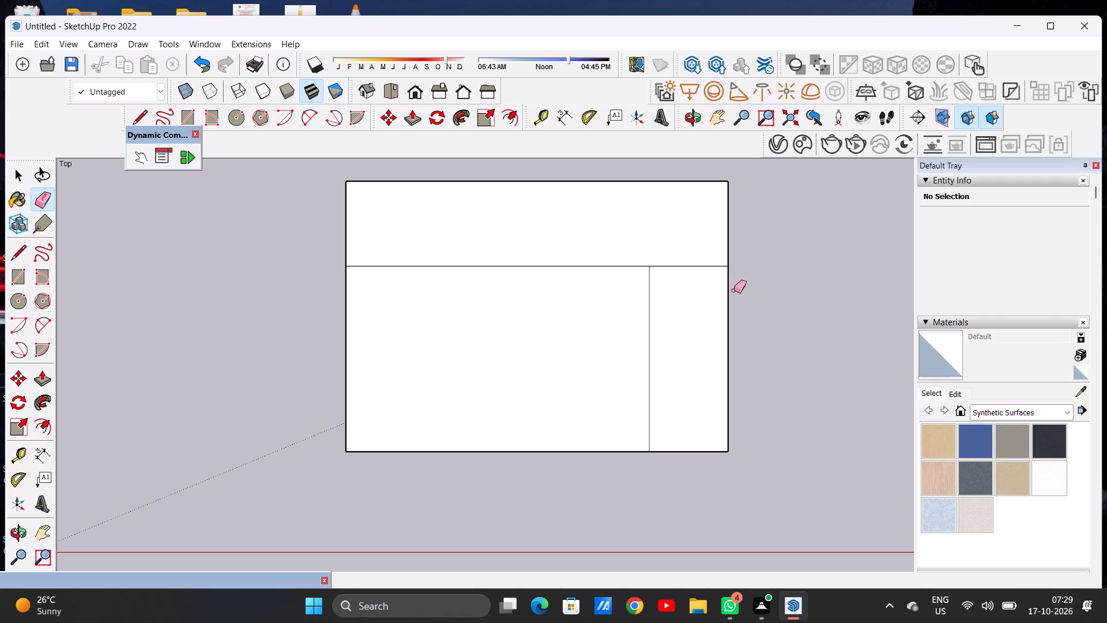
left_click_drag(669, 263, 669, 279)
left_click_drag(654, 288, 624, 298)
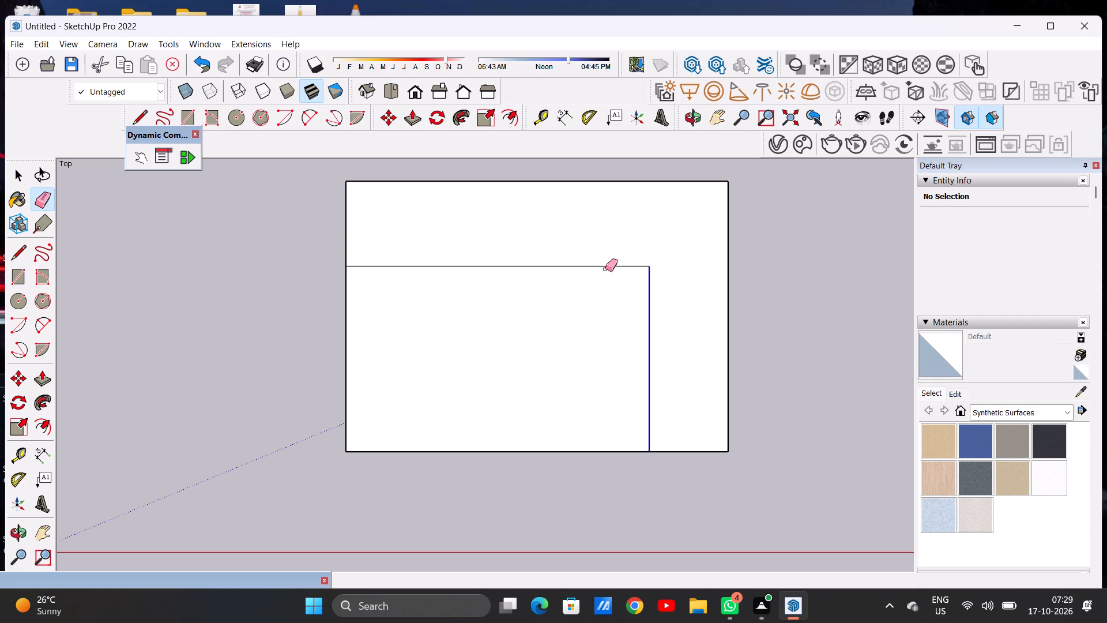
left_click_drag(603, 264, 600, 277)
key("space")
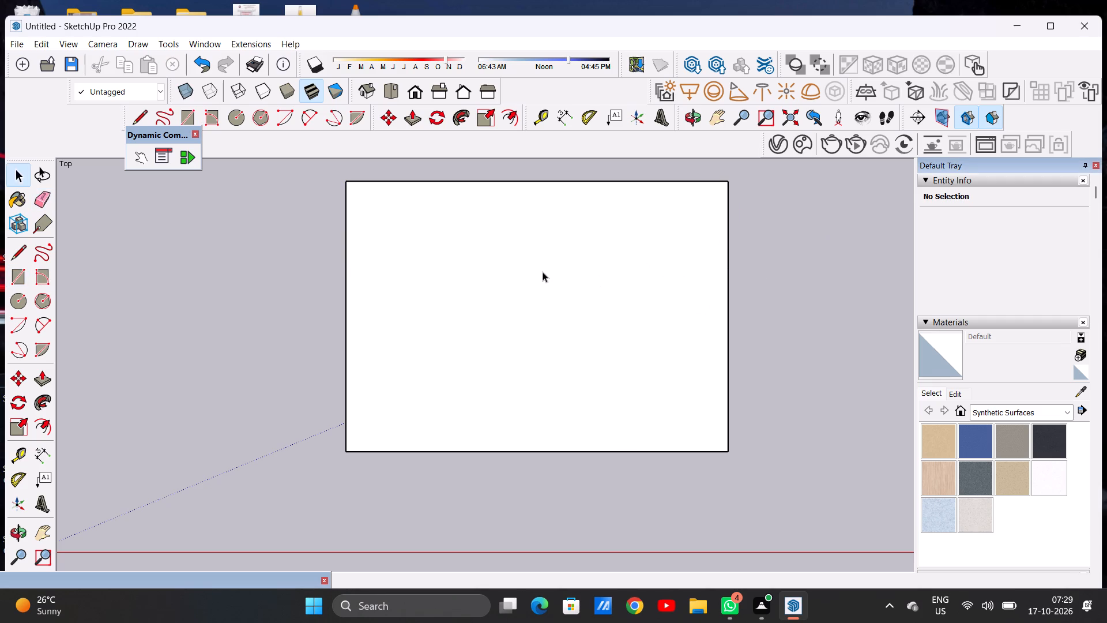
Draw a rectangle against the full right edge of the merged face, about two-fifths of its width.
scroll(389, 367, "down", 8)
scroll(543, 339, "up", 6)
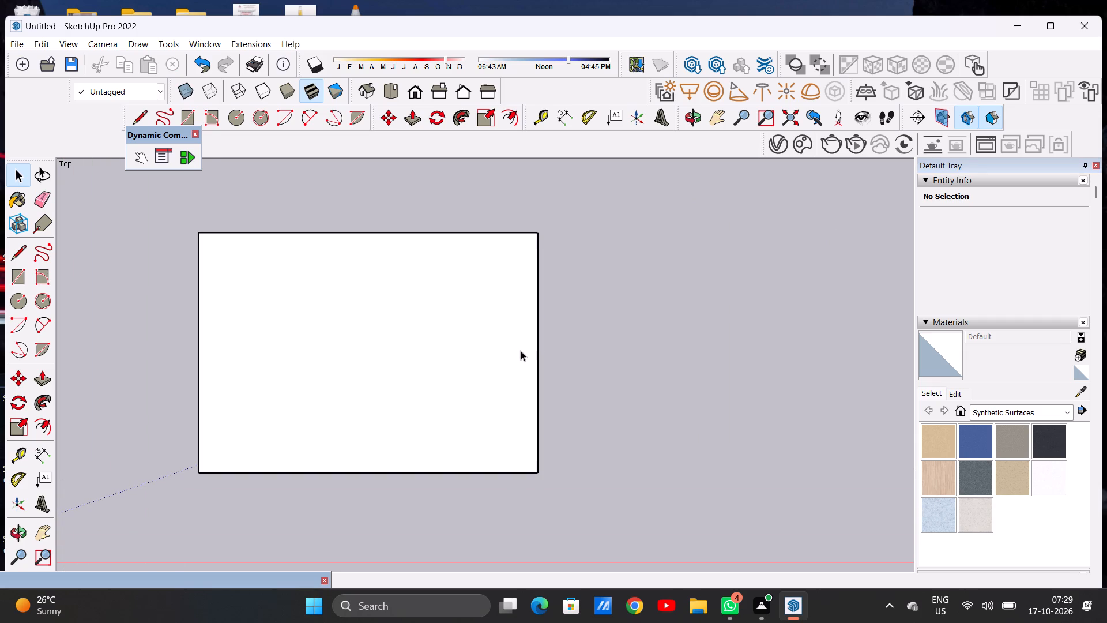
key("r")
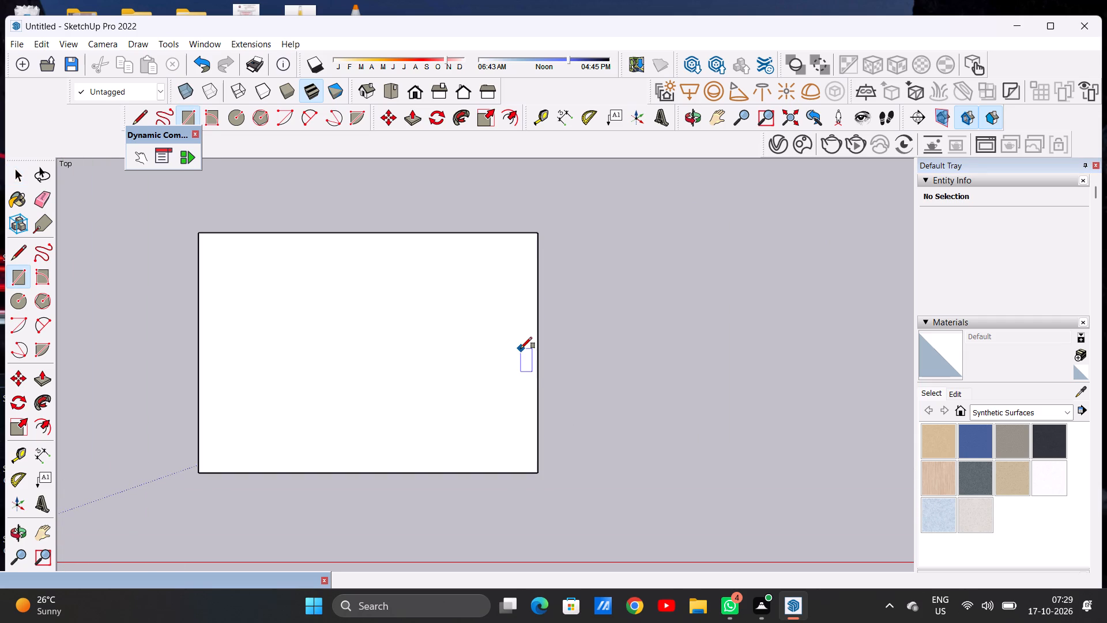
left_click(536, 239)
left_click(540, 475)
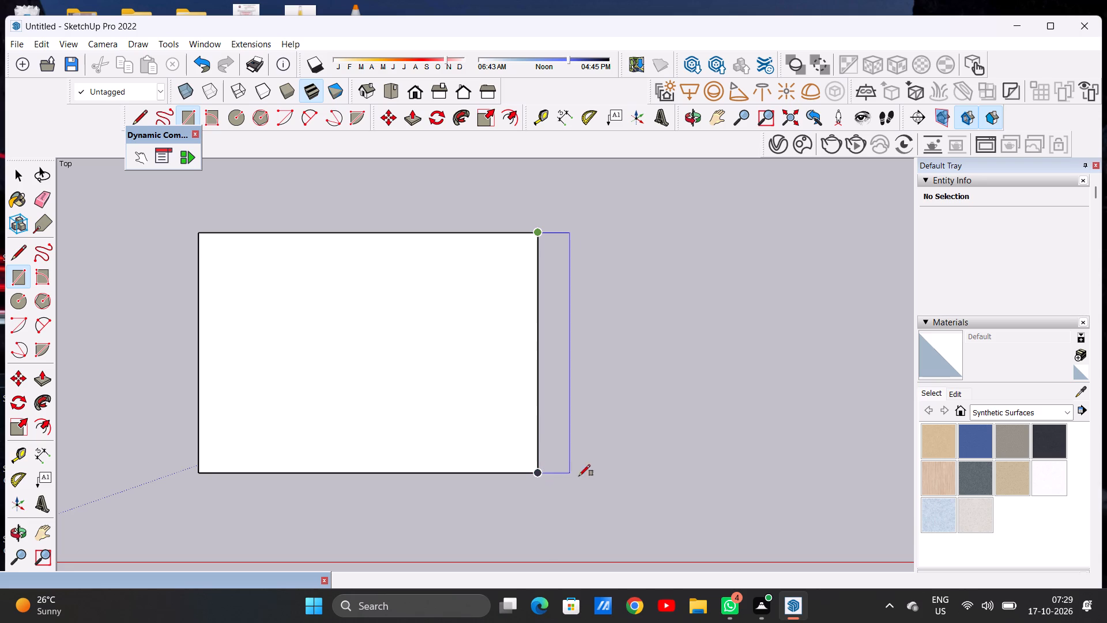
left_click(679, 461)
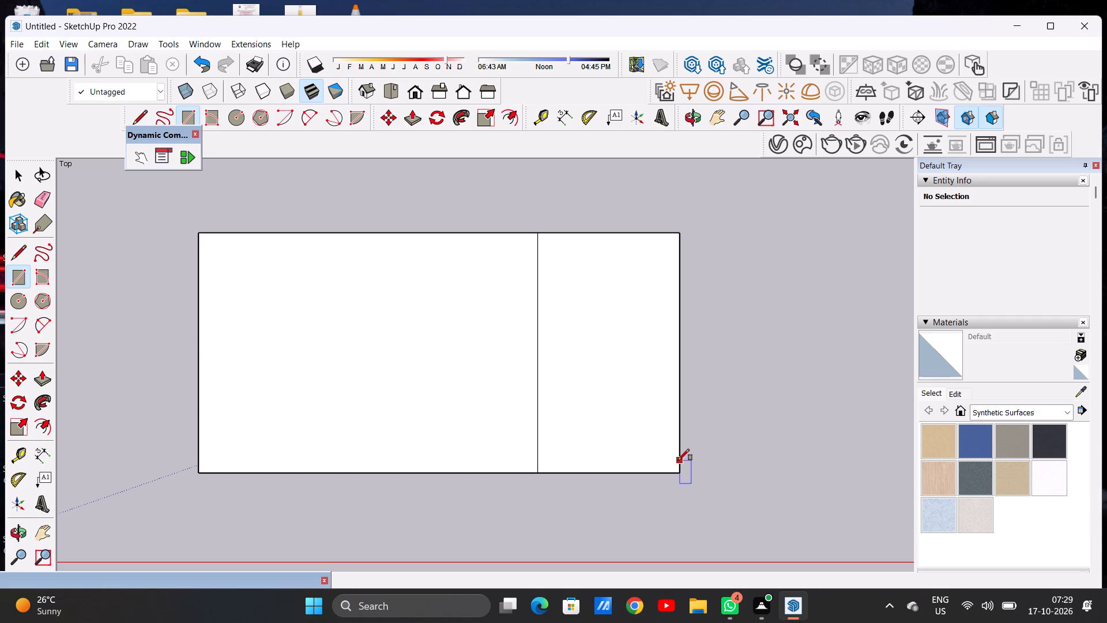
Erase the vertical dividing line so the new rectangle merges with the main face.
key("e")
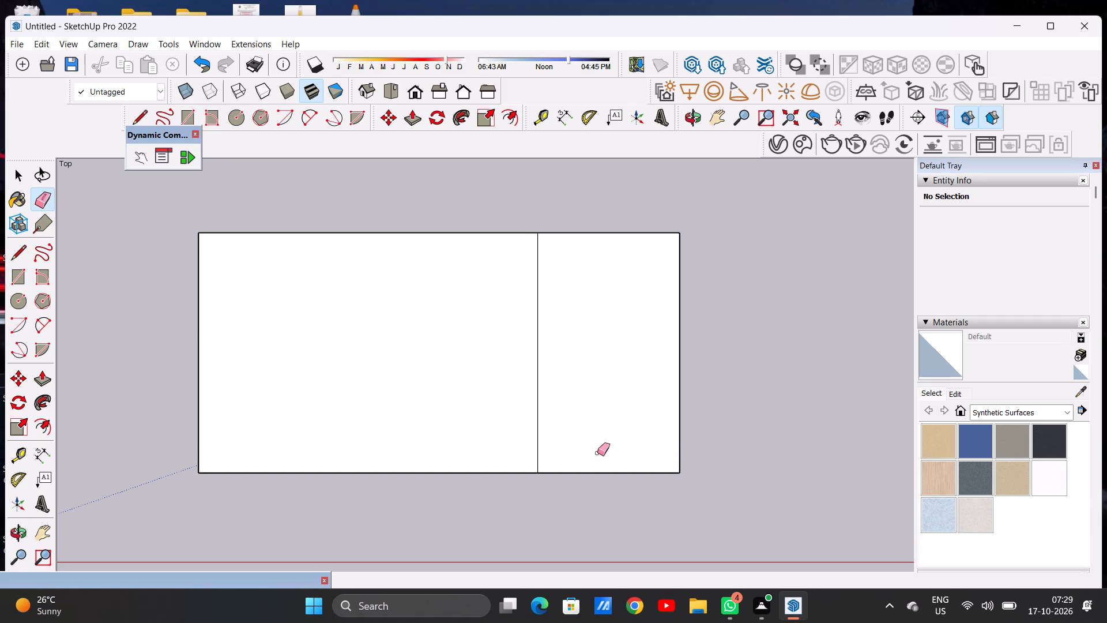
left_click(535, 354)
left_click(539, 354)
scroll(657, 466, "down", 10)
scroll(660, 441, "up", 6)
scroll(548, 500, "up", 2)
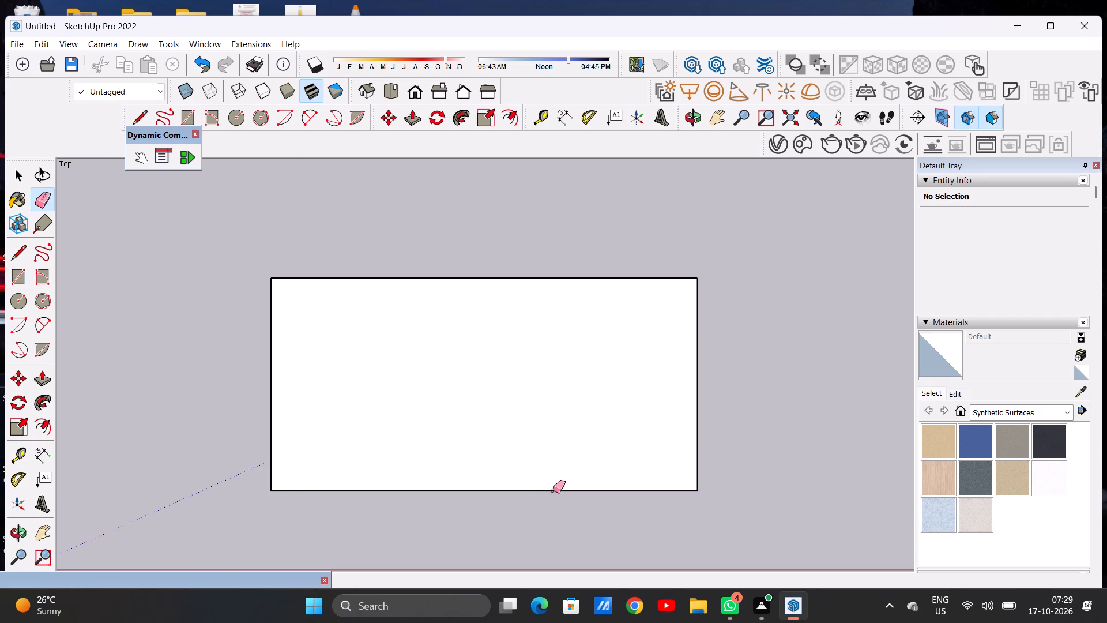
key("space")
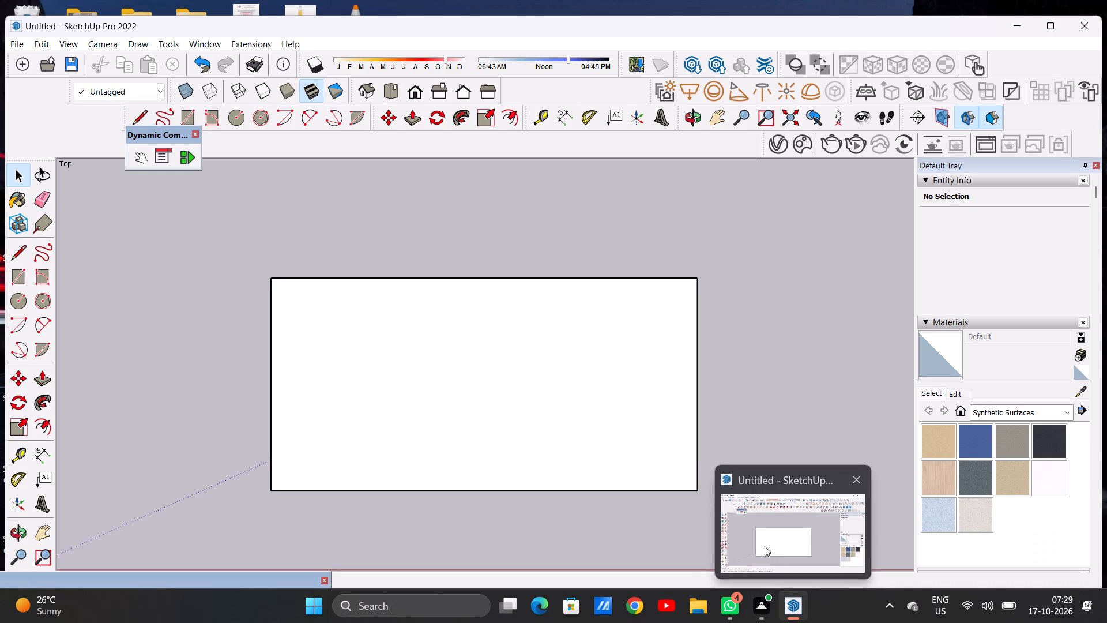
Draw a rectangle along the full upper edge of the merged face, about two-fifths of its depth.
left_click(765, 546)
scroll(408, 439, "down", 3)
scroll(511, 440, "up", 3)
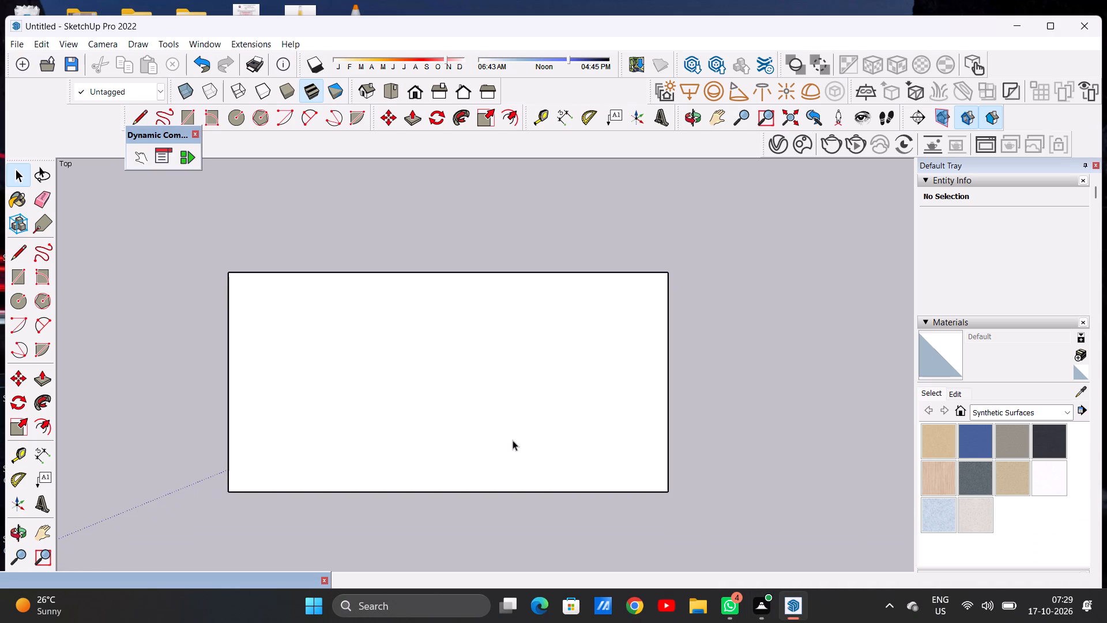
scroll(513, 440, "up", 1)
key("r")
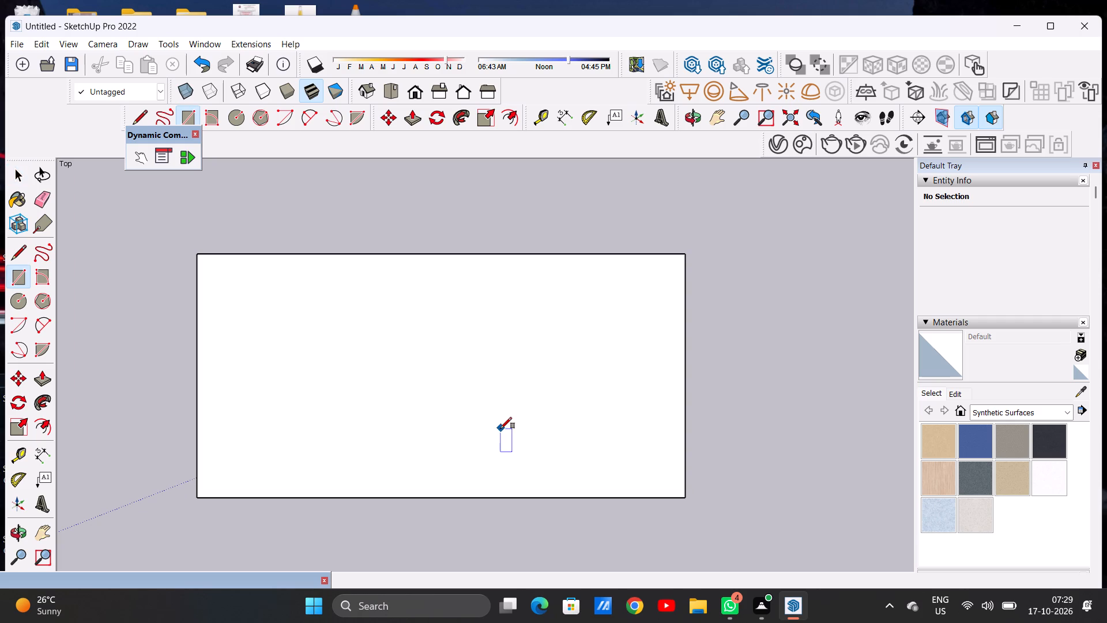
scroll(308, 361, "down", 5)
scroll(310, 361, "up", 1)
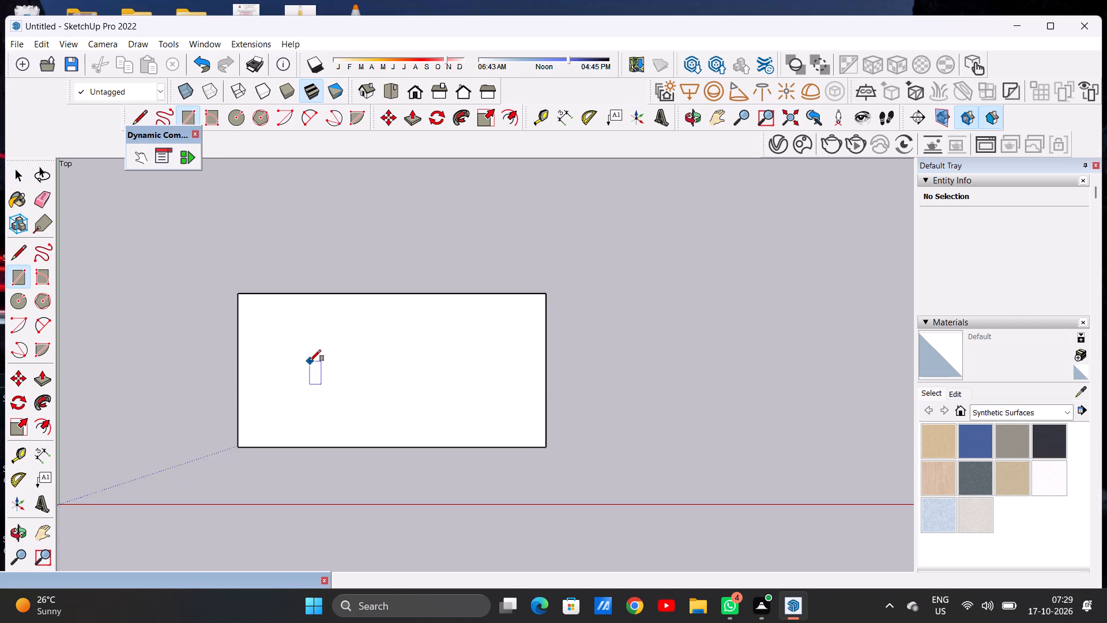
scroll(310, 361, "up", 2)
left_click(213, 269)
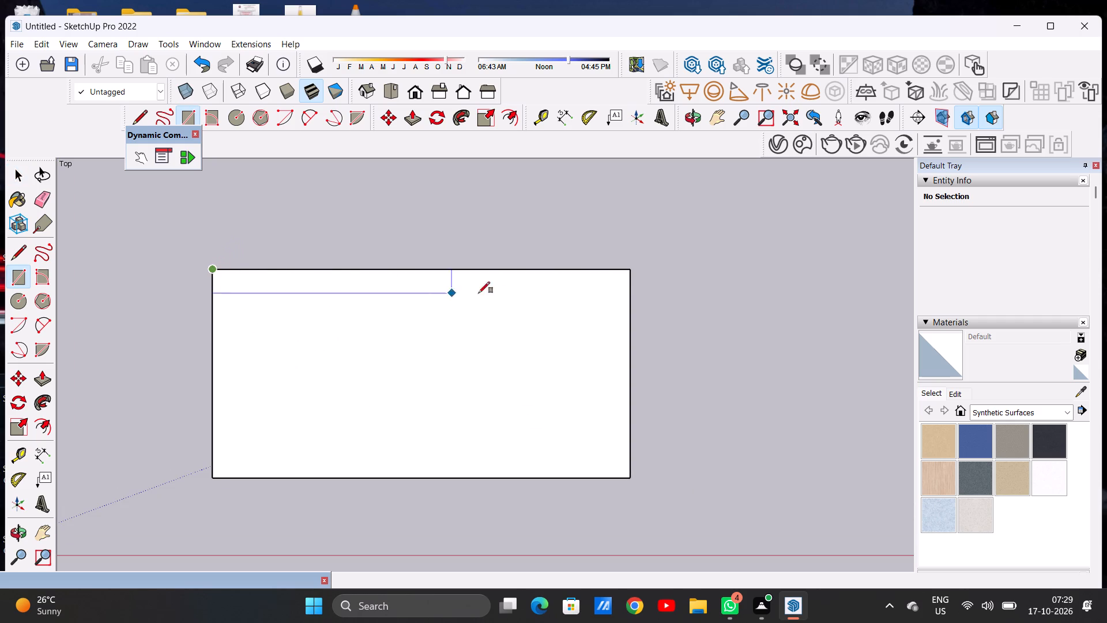
left_click(632, 271)
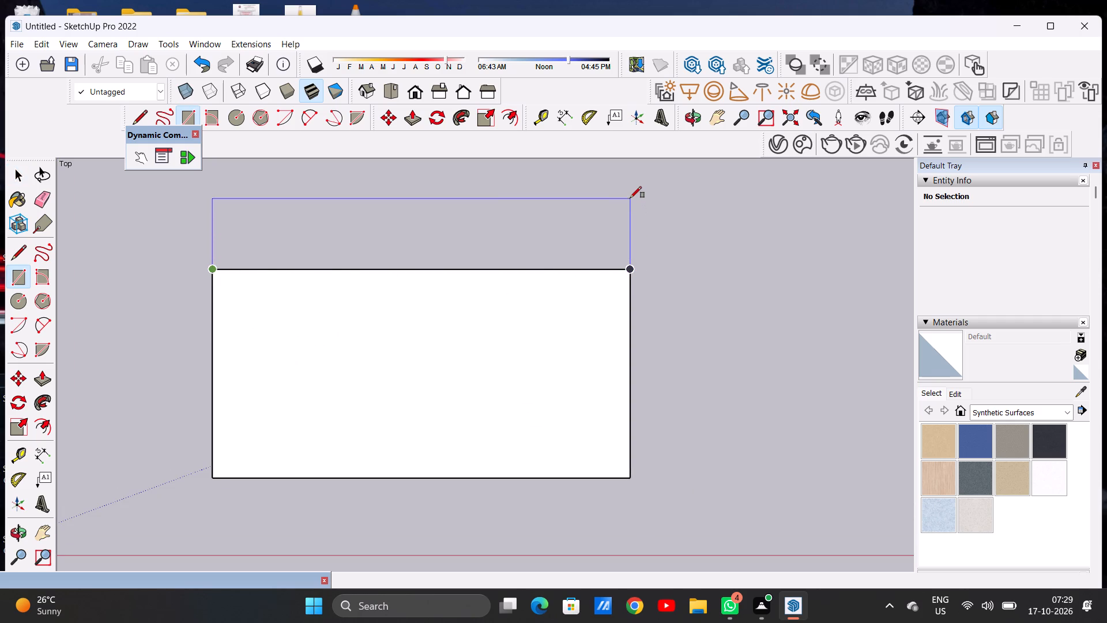
left_click(631, 187)
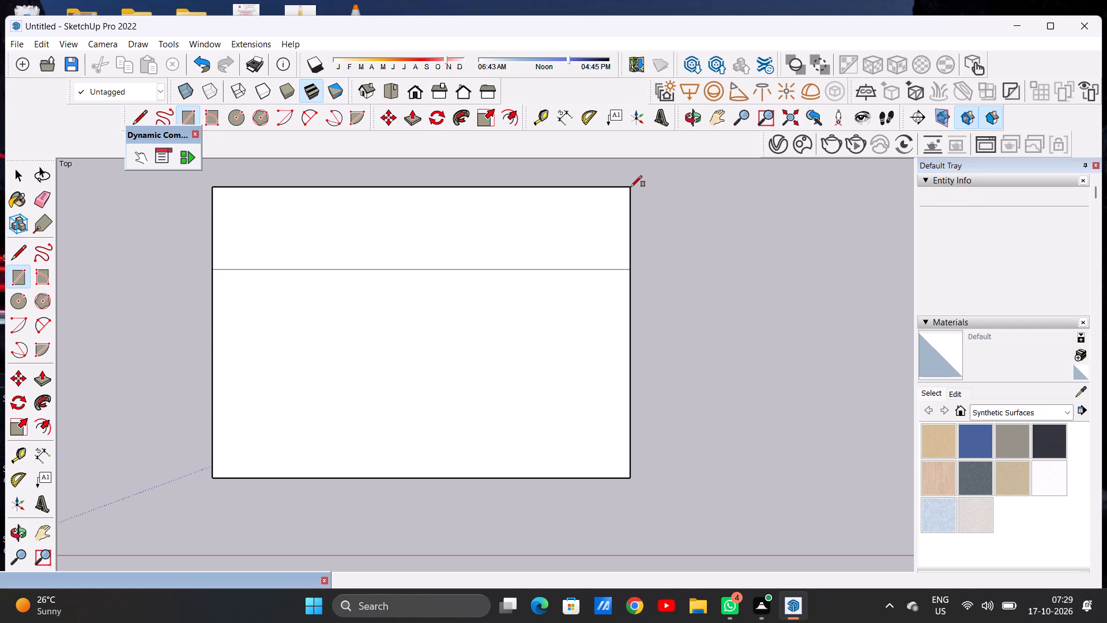
Erase the horizontal dividing line so the upper rectangle merges with the main face.
key("space")
type("E")
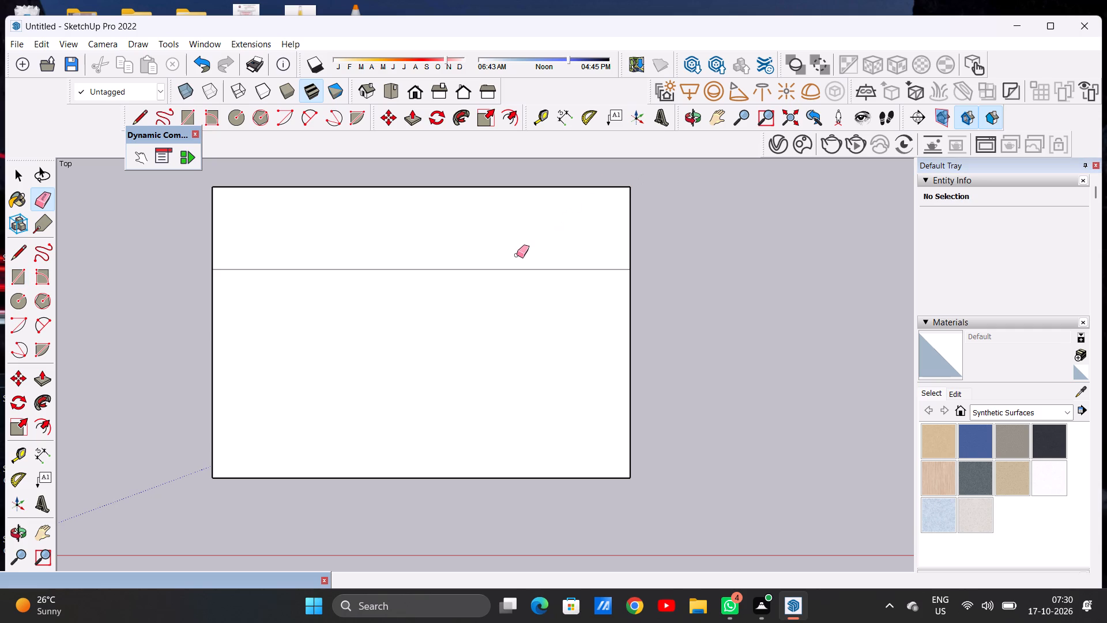
left_click_drag(506, 245, 510, 276)
key("space")
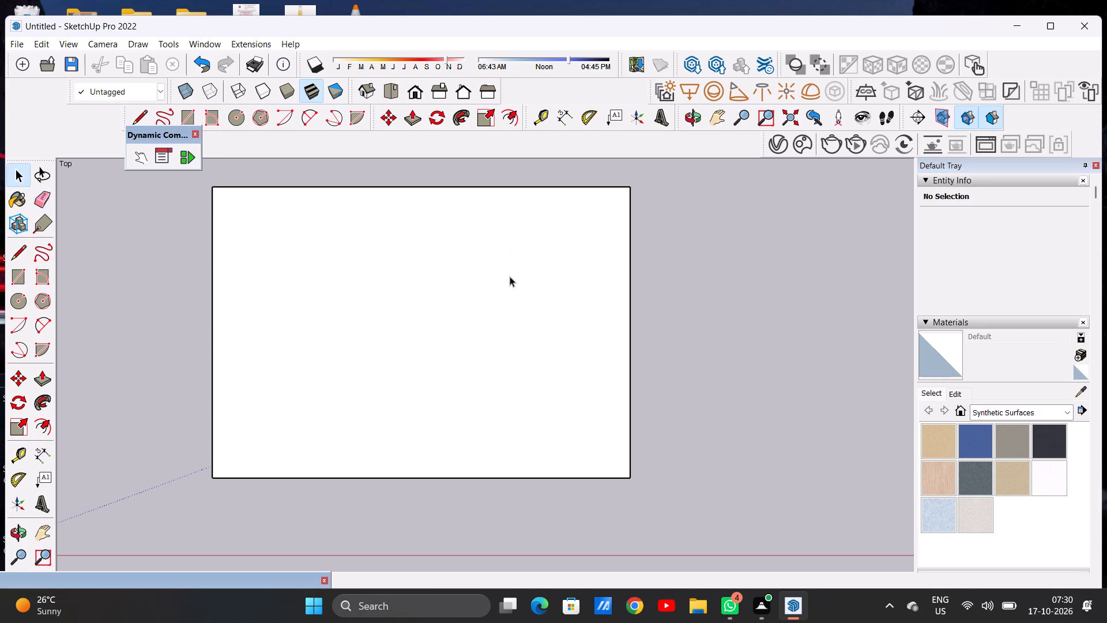
Draw a rectangle against the full right edge of the merged face, about one-fifth of its width.
scroll(491, 301, "down", 9)
scroll(492, 314, "up", 2)
scroll(524, 380, "up", 1)
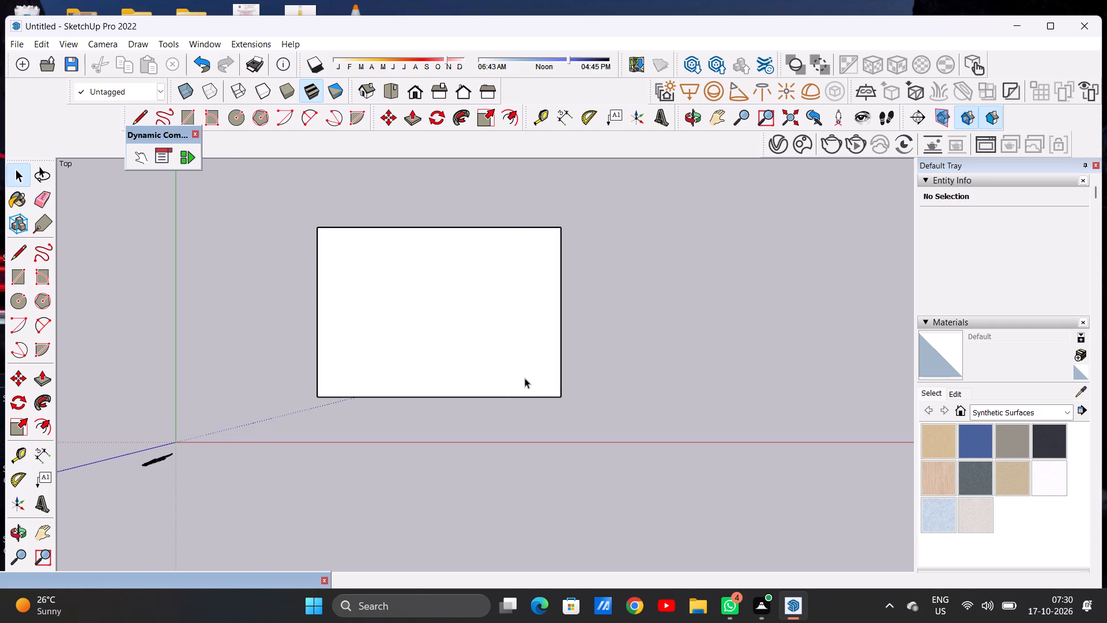
scroll(525, 378, "up", 1)
key("r")
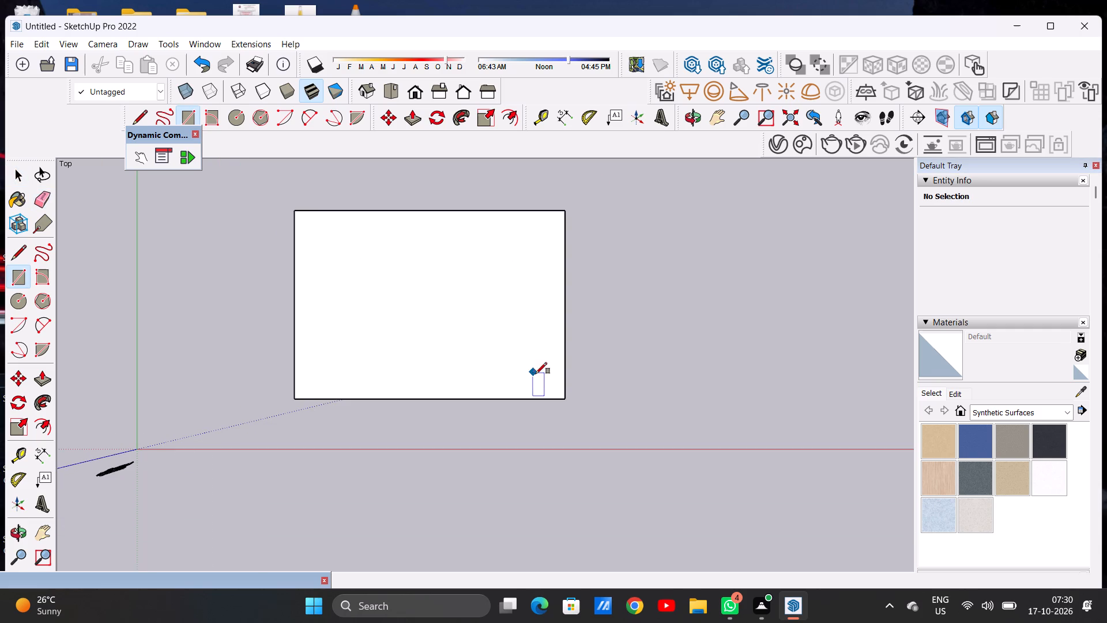
left_click(560, 213)
left_click(560, 398)
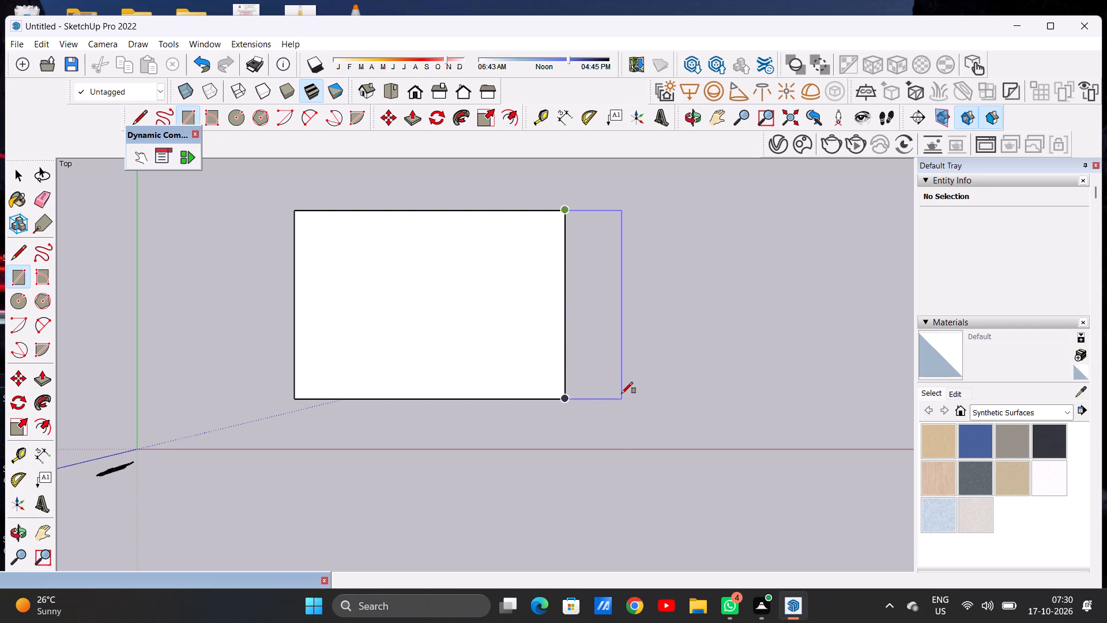
left_click(622, 393)
Erase the vertical line between the narrow rectangle and the main face to leave one single face.
key("space")
type("E")
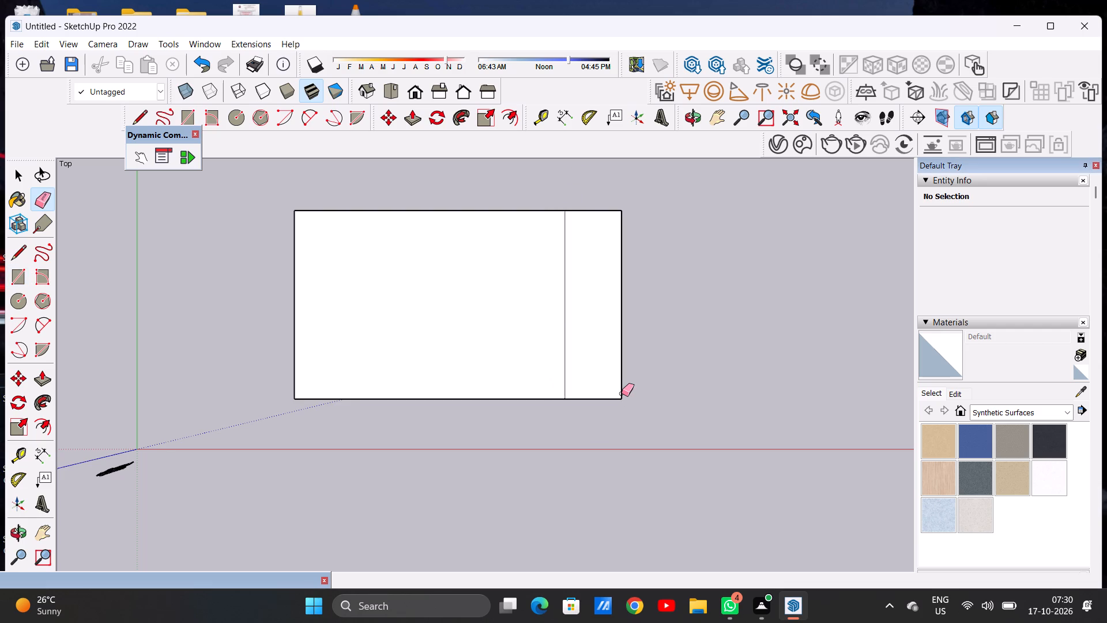
left_click_drag(577, 354, 531, 354)
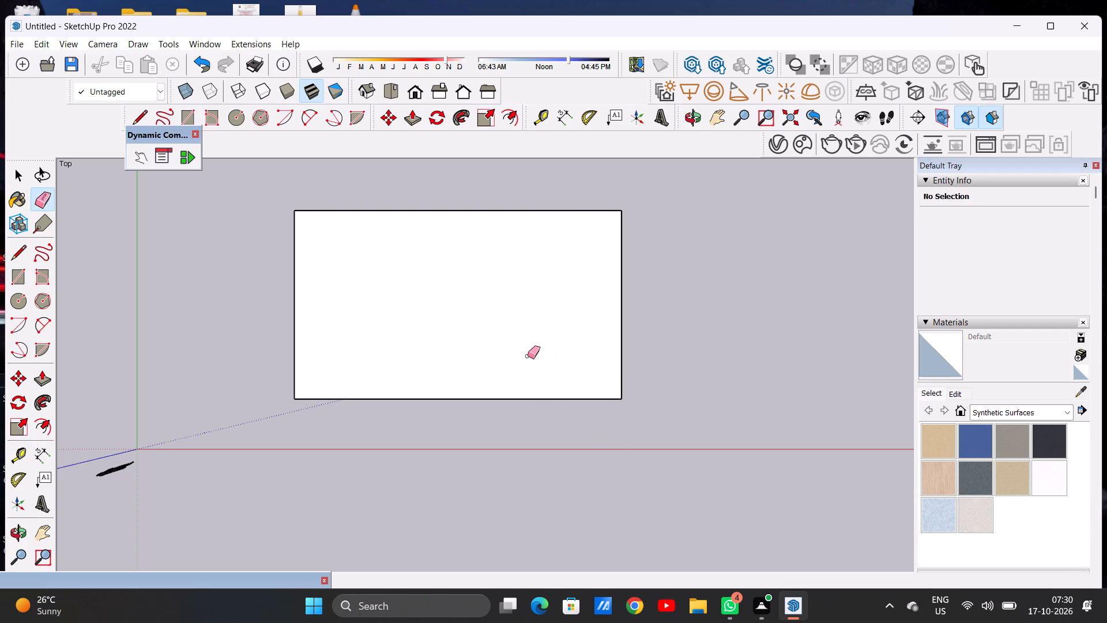
key("space")
Push/Pull the merged rectangular face upward by 9" to form a base slab.
scroll(519, 436, "down", 5)
middle_click_drag(527, 435, 540, 304)
scroll(526, 371, "up", 4)
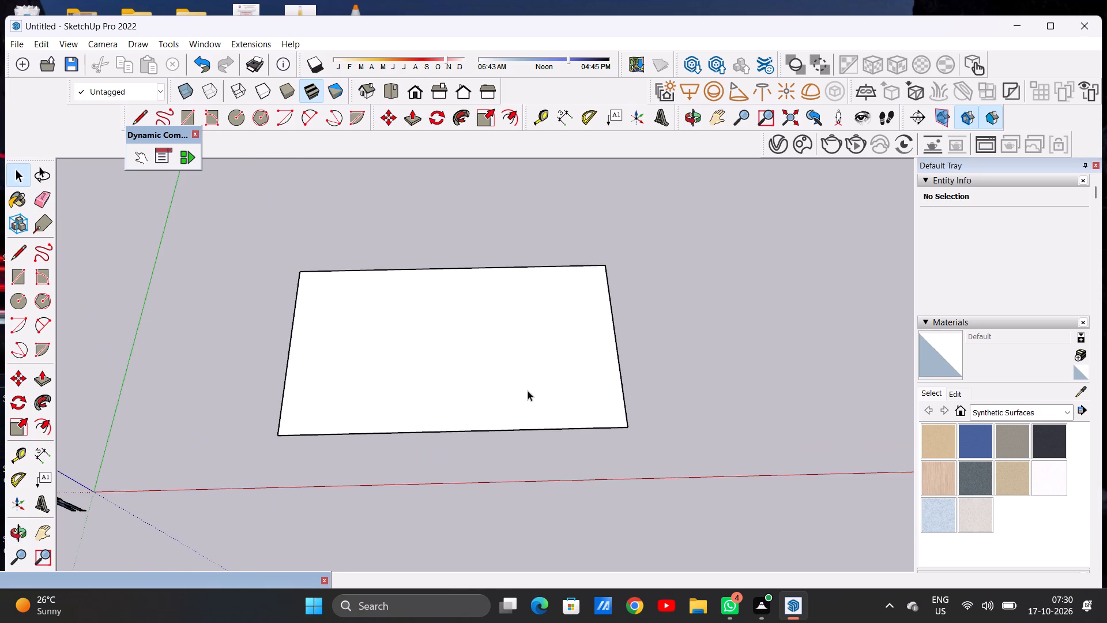
middle_click_drag(529, 449, 520, 376)
scroll(536, 399, "up", 1)
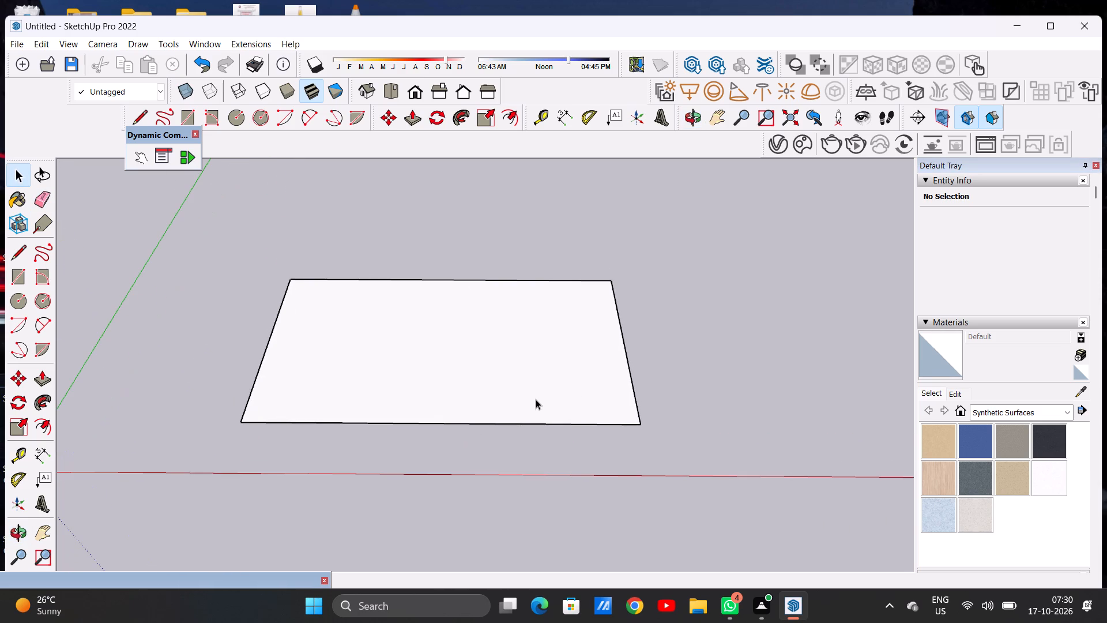
key("p")
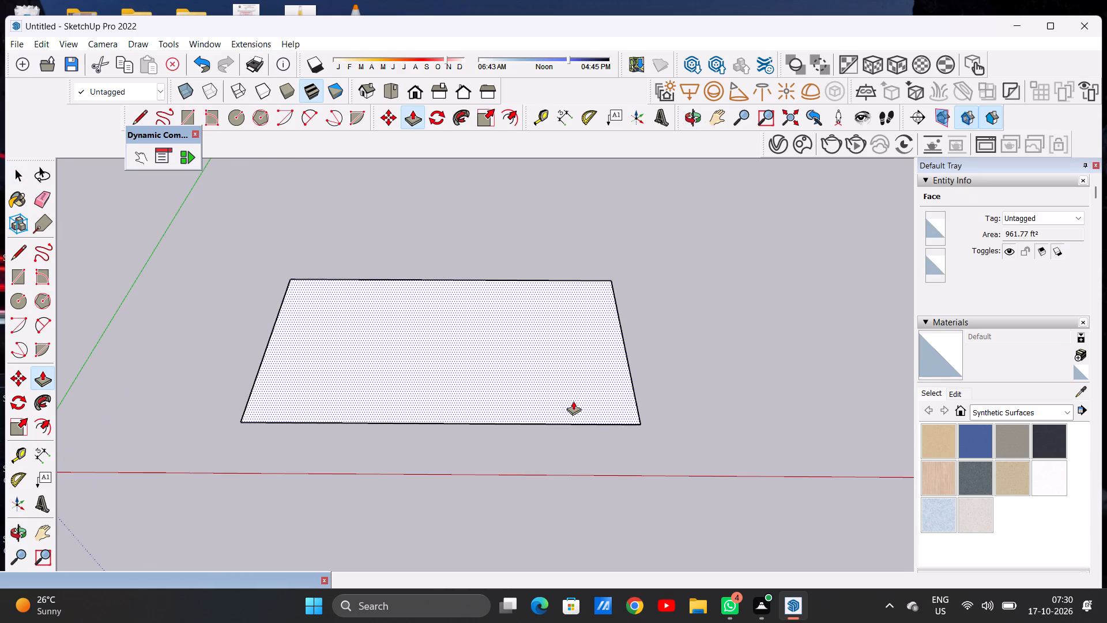
left_click(573, 401)
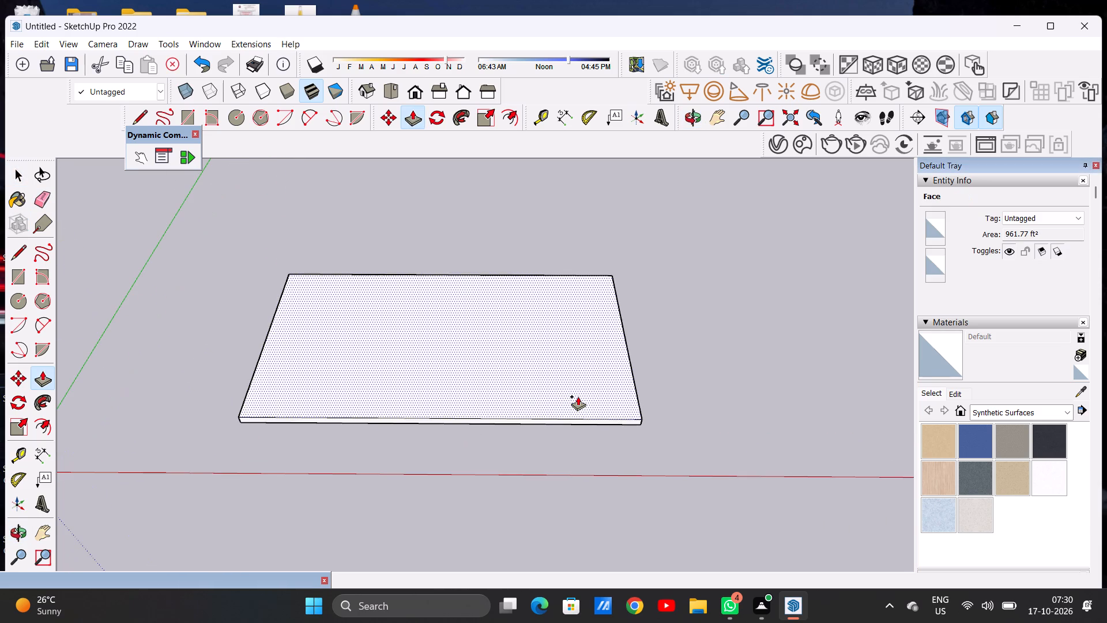
type("9\"")
key("Return")
key("space")
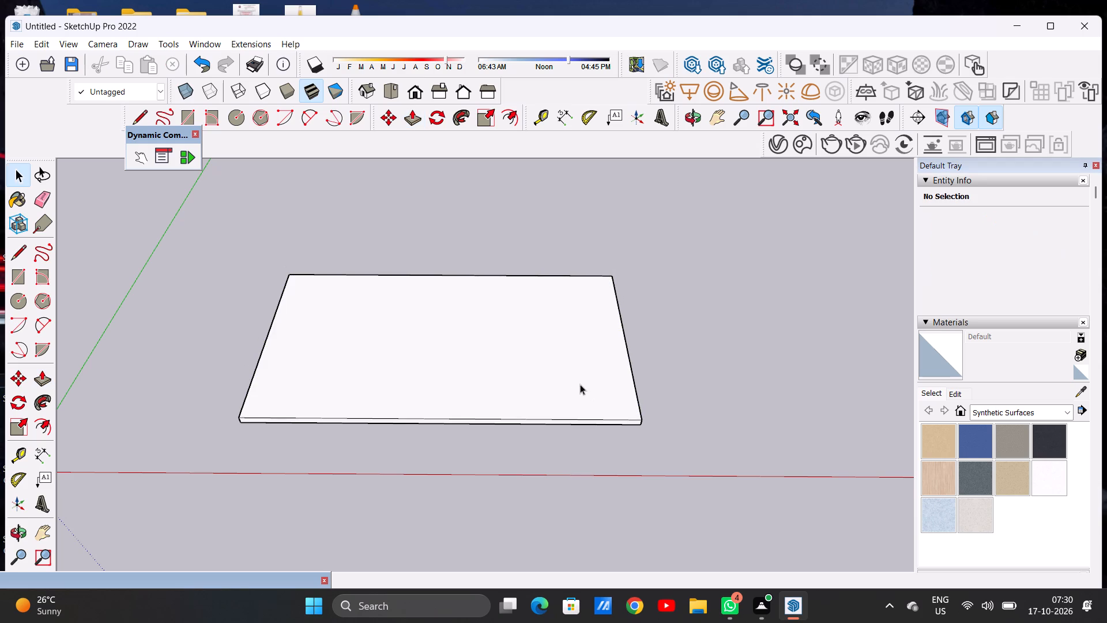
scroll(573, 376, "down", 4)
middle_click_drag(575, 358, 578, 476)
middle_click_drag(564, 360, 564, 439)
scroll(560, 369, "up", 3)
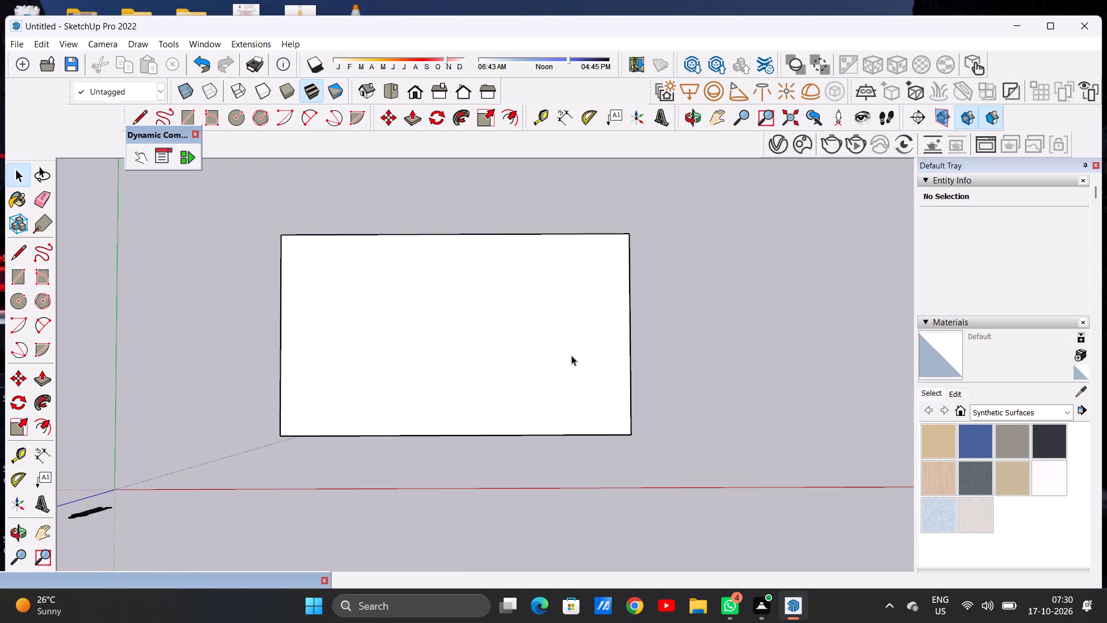
Offset the outline of the slab's top face inward to create a narrow uniform border all around.
type("OF")
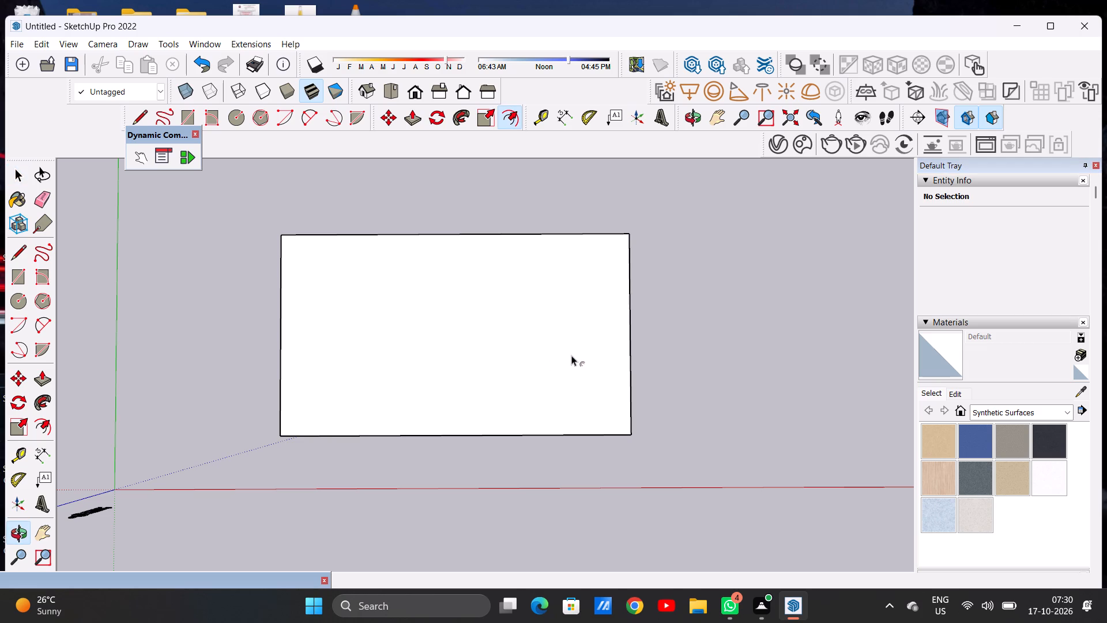
left_click(499, 288)
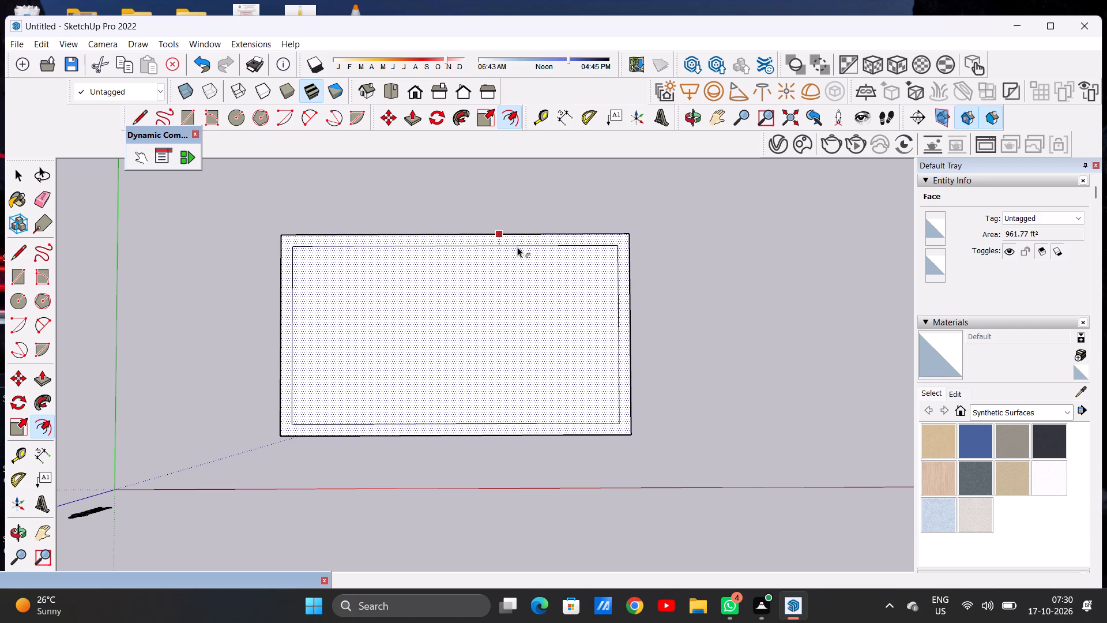
left_click(517, 247)
key("space")
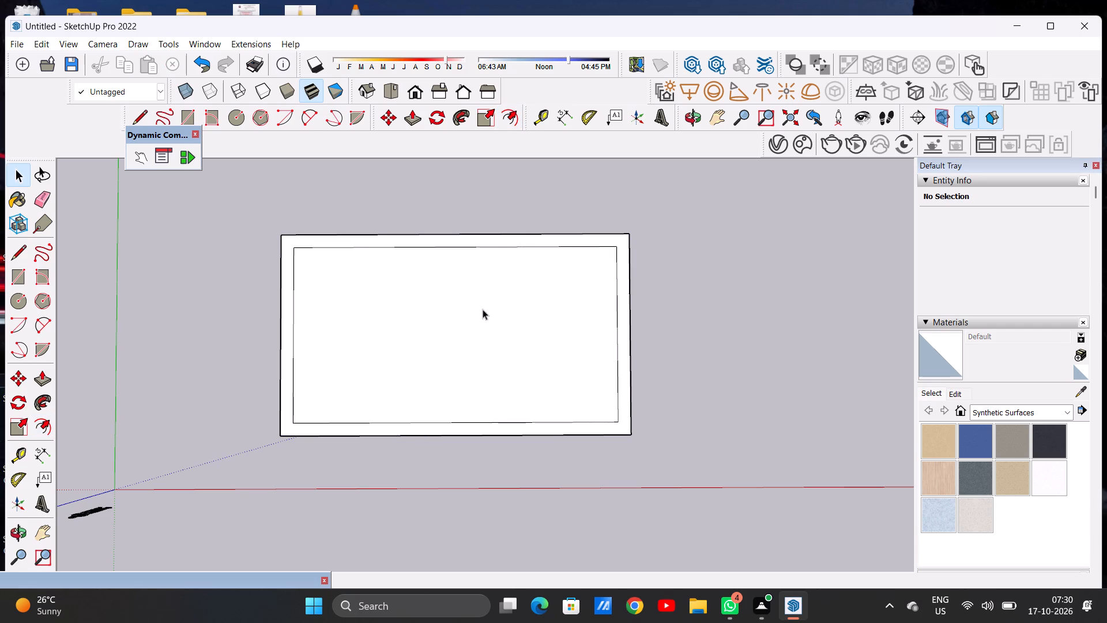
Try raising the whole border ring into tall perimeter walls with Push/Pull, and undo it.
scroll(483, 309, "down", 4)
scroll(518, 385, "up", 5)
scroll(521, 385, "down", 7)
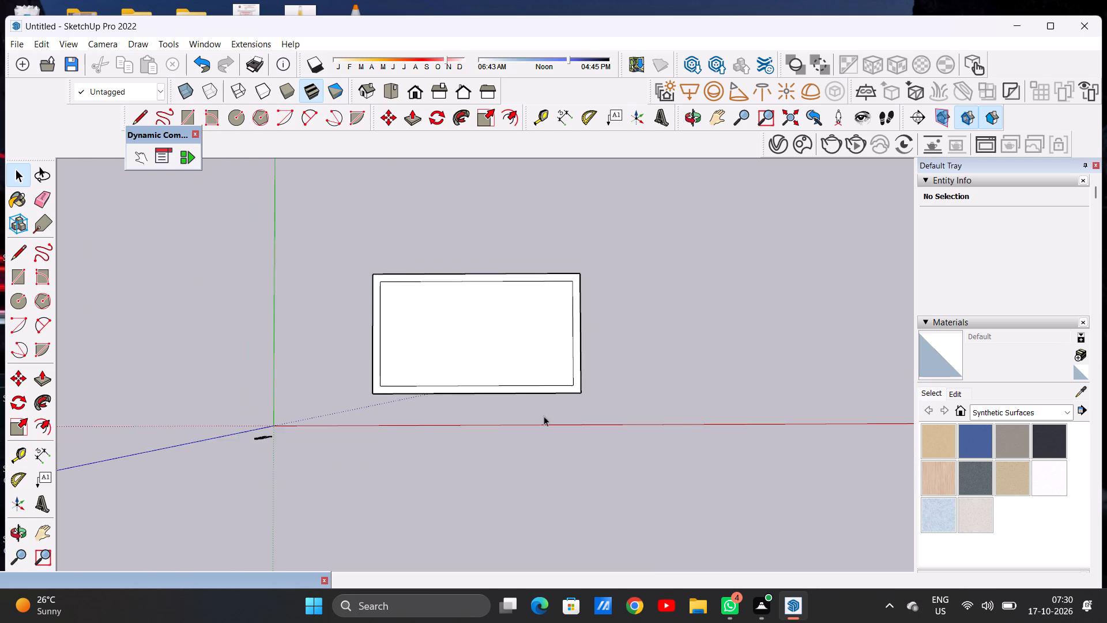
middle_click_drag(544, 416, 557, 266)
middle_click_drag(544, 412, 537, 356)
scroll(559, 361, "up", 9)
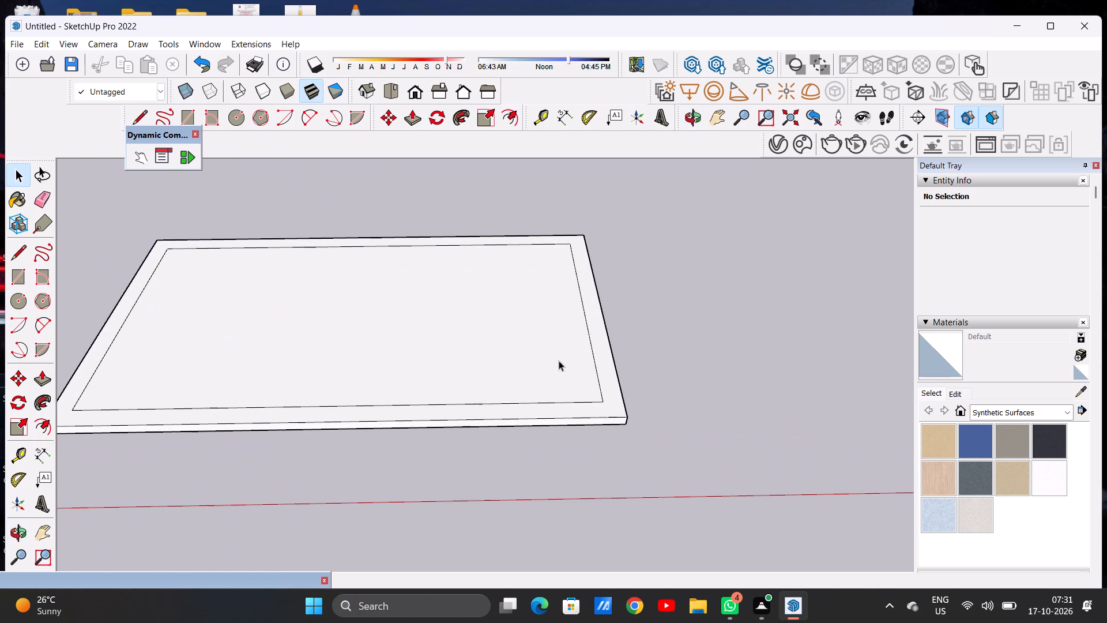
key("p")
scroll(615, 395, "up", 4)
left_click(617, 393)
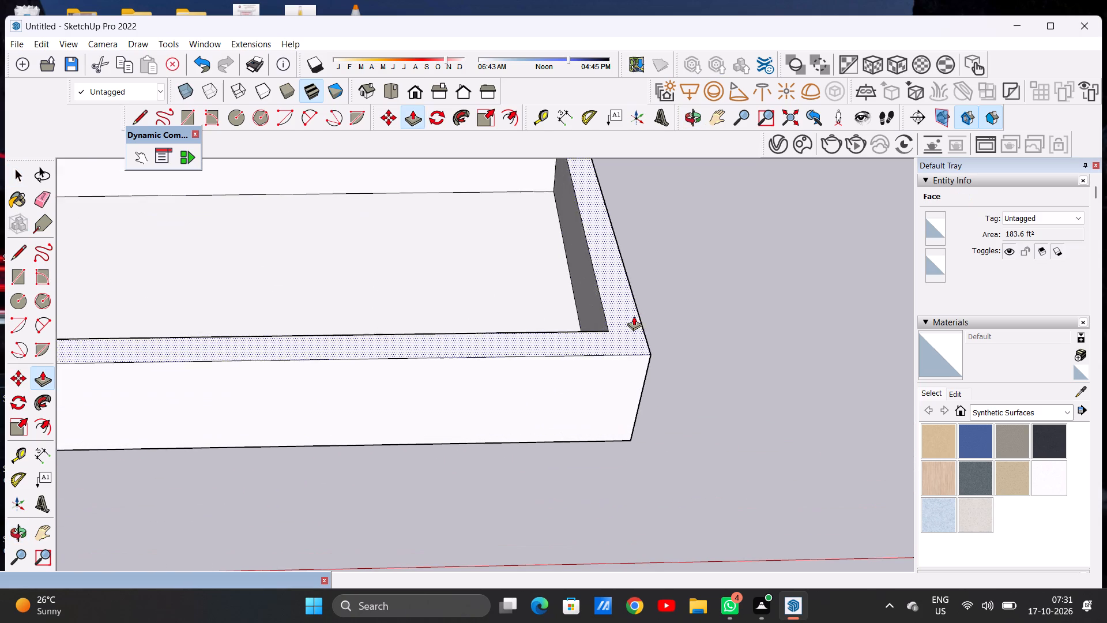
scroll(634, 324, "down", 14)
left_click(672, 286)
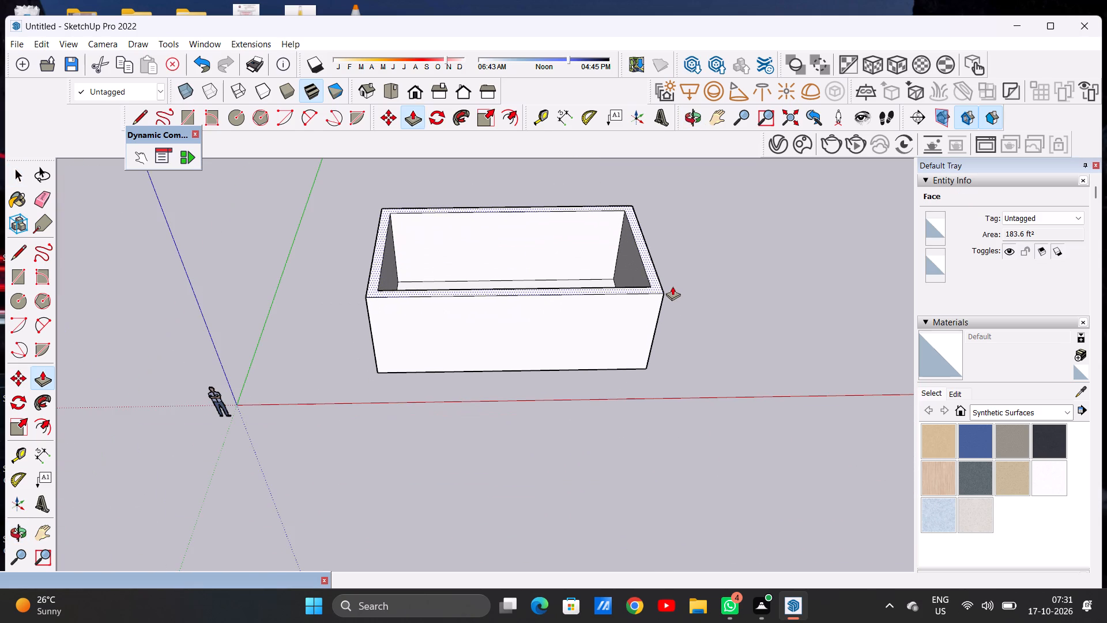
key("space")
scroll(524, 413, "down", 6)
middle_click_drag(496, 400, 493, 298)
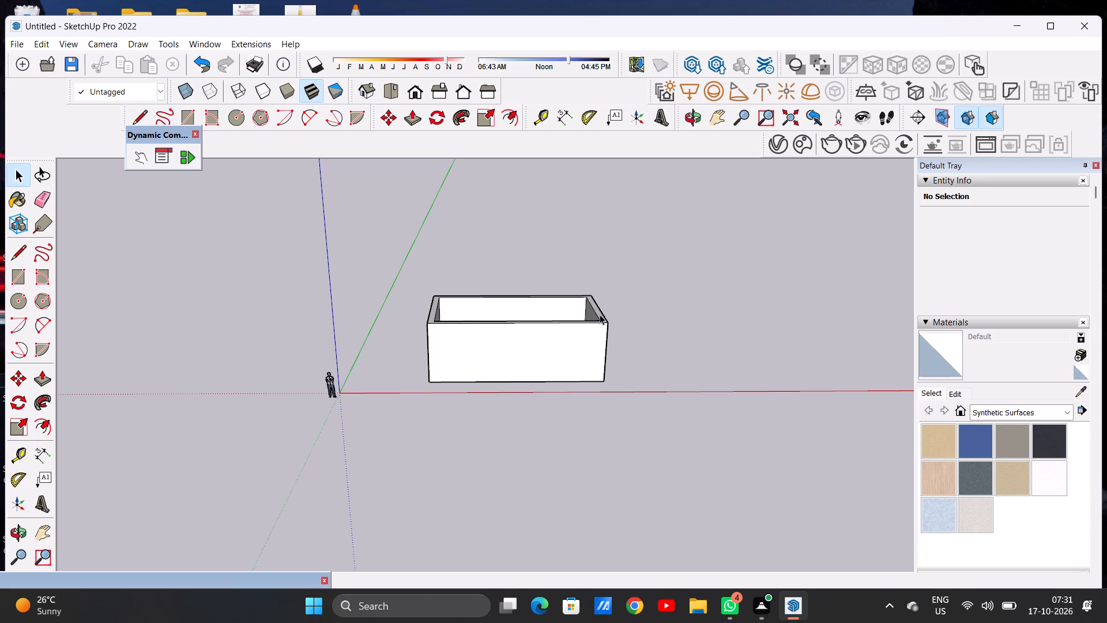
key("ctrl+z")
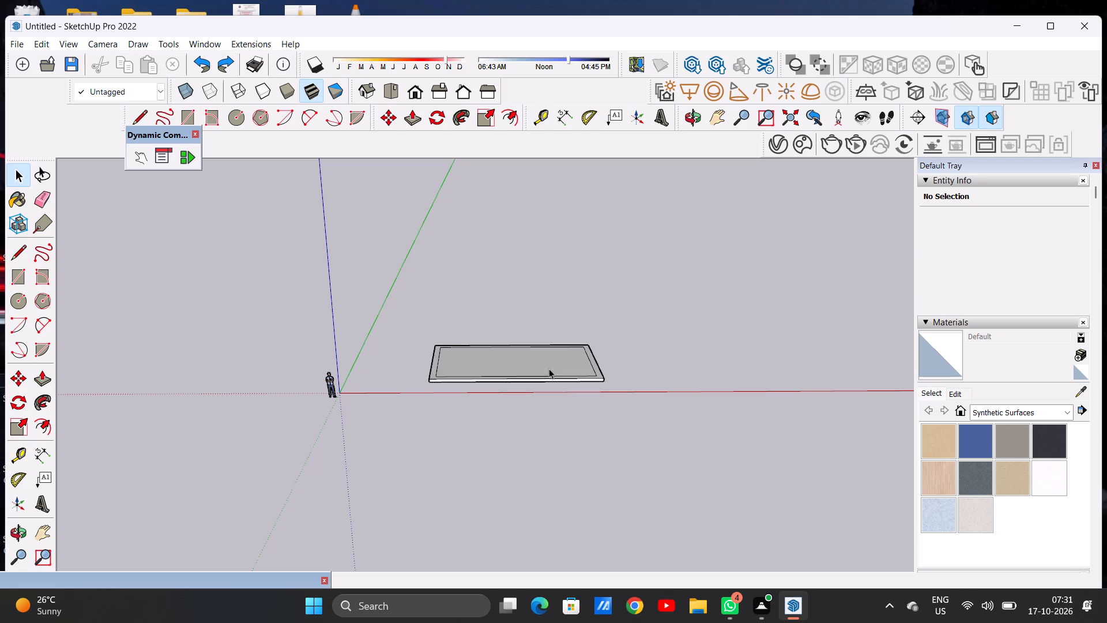
Divide the border at the front-left corner with a short line across the front strip and another extending the inner front edge to the left outer edge.
scroll(552, 345, "down", 3)
middle_click_drag(562, 338, 549, 496)
scroll(550, 366, "up", 7)
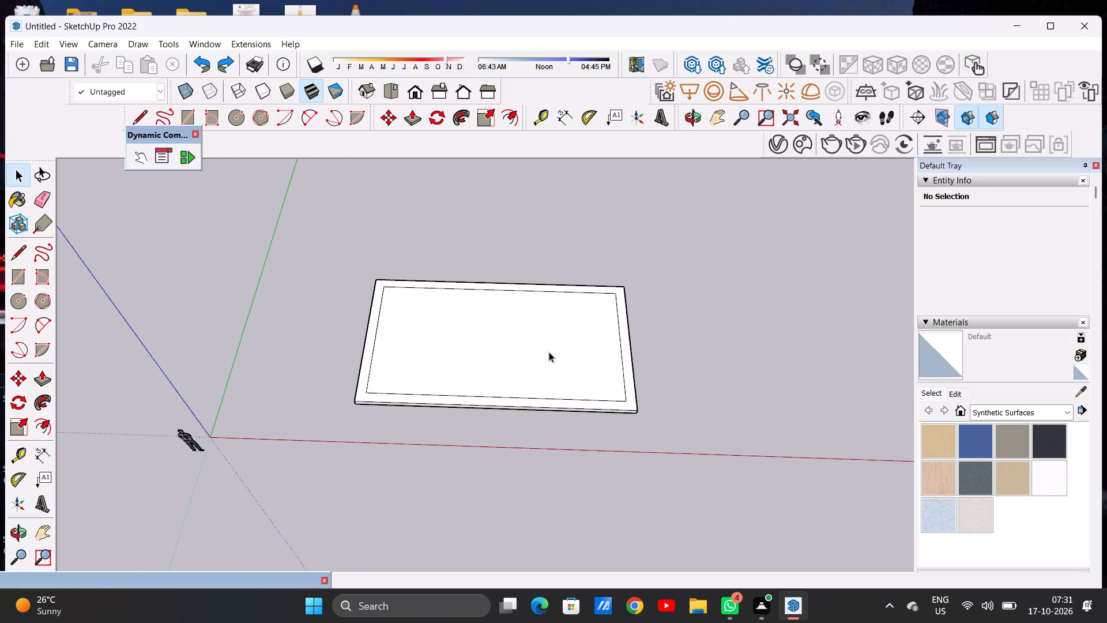
middle_click_drag(554, 351, 572, 482)
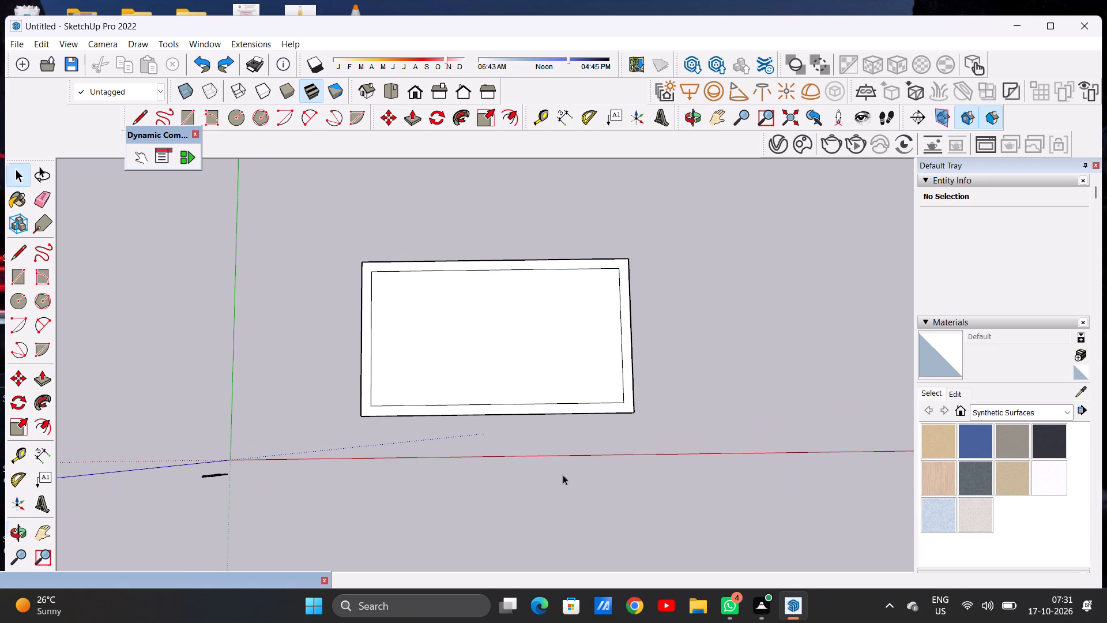
scroll(505, 423, "up", 4)
key("l")
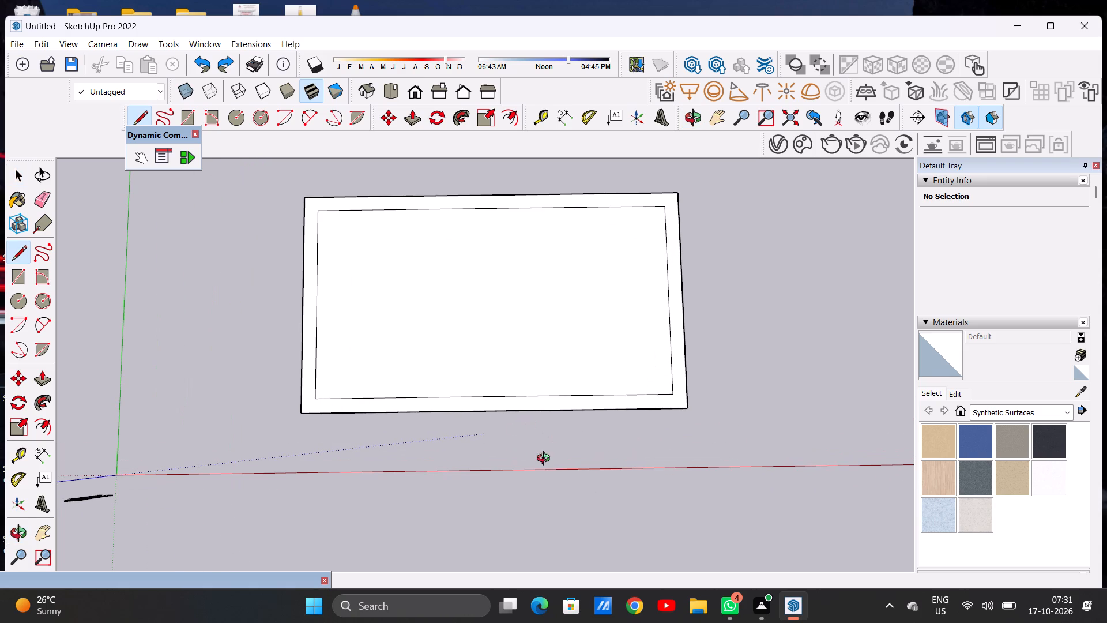
middle_click(546, 460)
middle_click(546, 460)
scroll(510, 458, "down", 5)
scroll(393, 256, "up", 6)
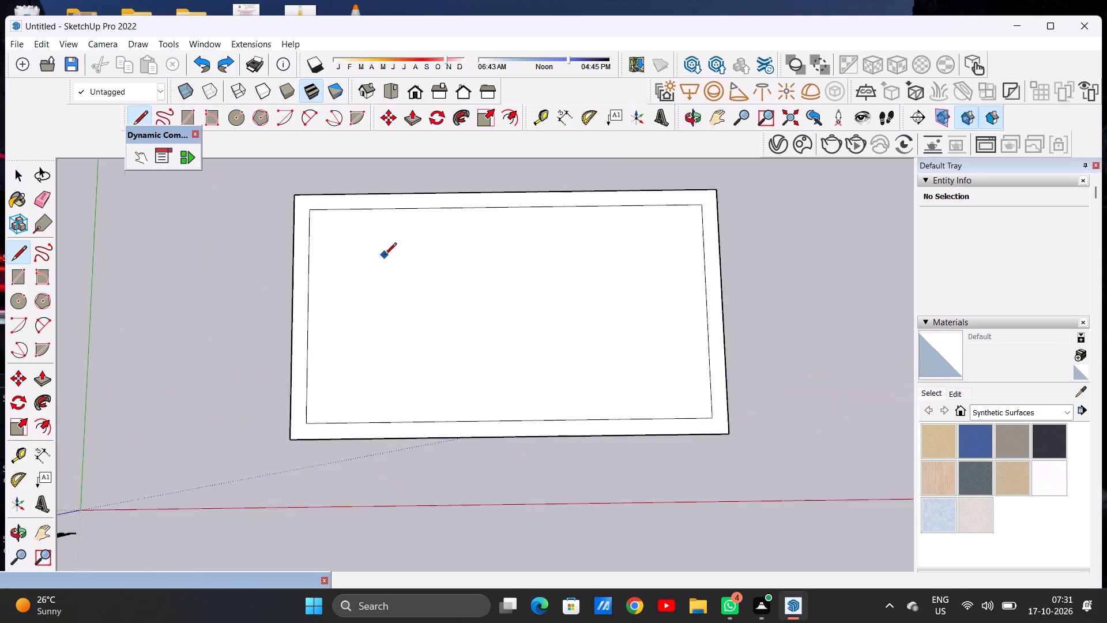
scroll(298, 527, "up", 7)
scroll(304, 523, "down", 2)
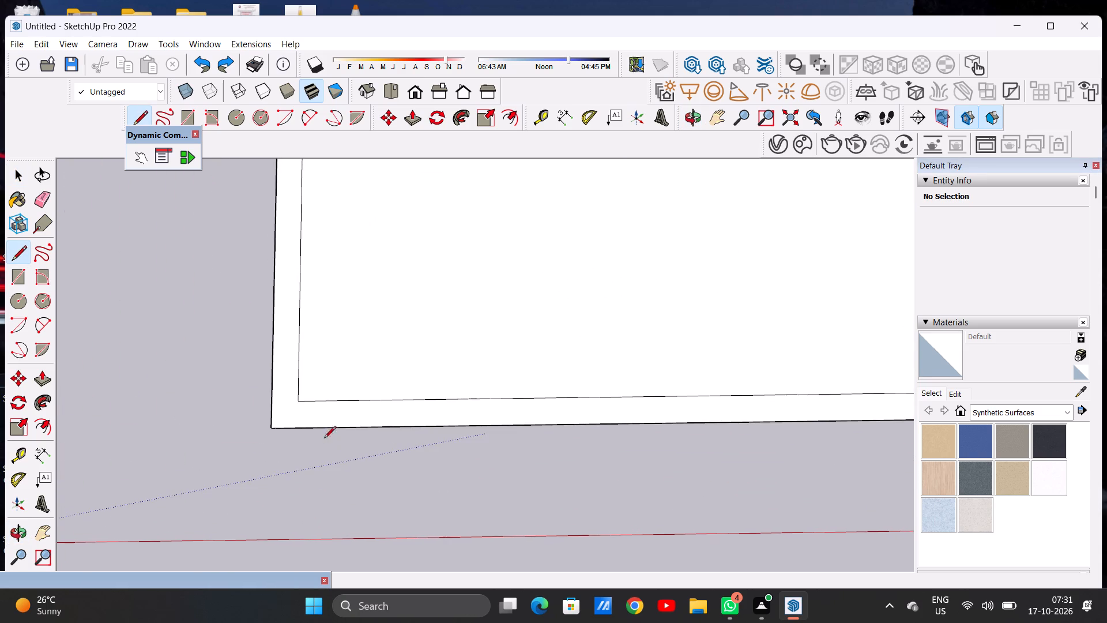
scroll(315, 386, "up", 3)
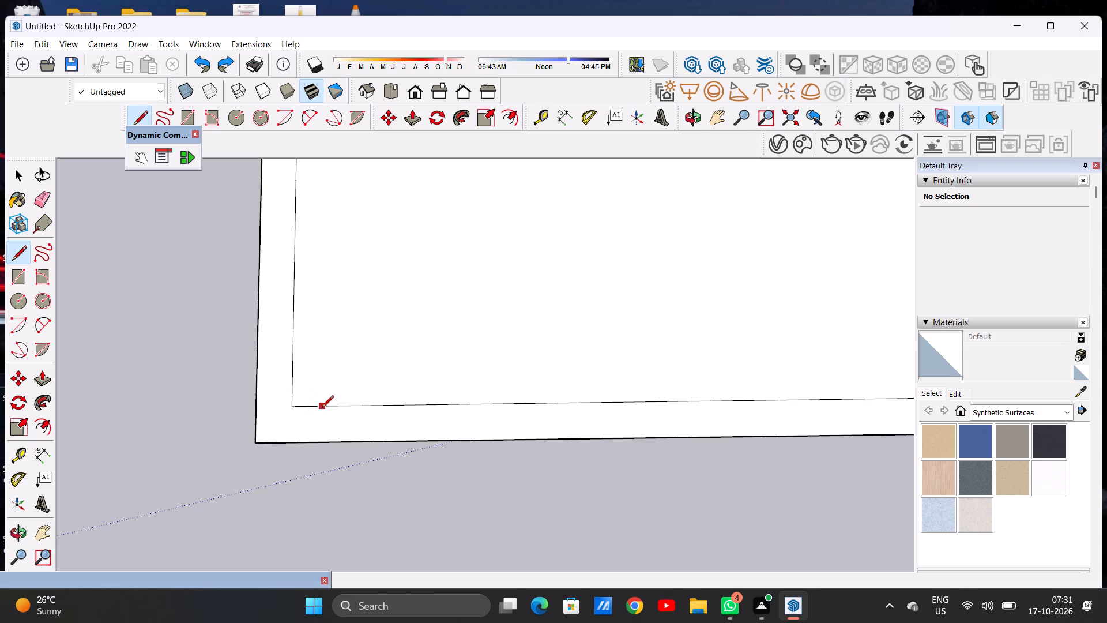
left_click(322, 408)
left_click(319, 445)
left_click(295, 408)
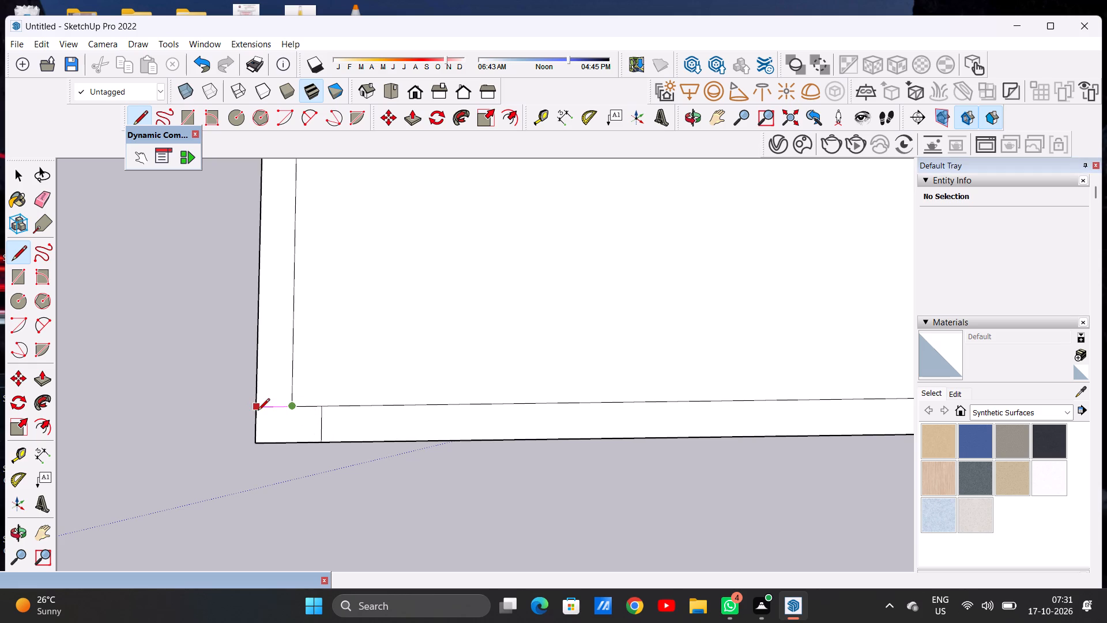
left_click(258, 409)
Draw a short line across the middle of the front strip and extend the inner front edge to the right outer edge.
scroll(244, 419, "down", 11)
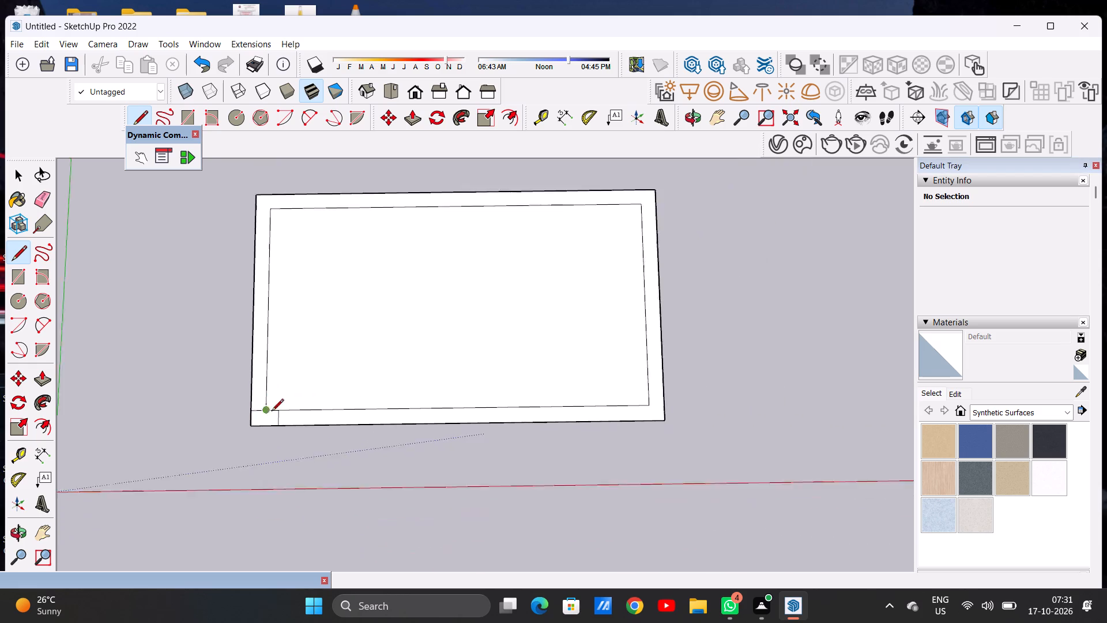
scroll(272, 412, "down", 5)
scroll(430, 421, "up", 6)
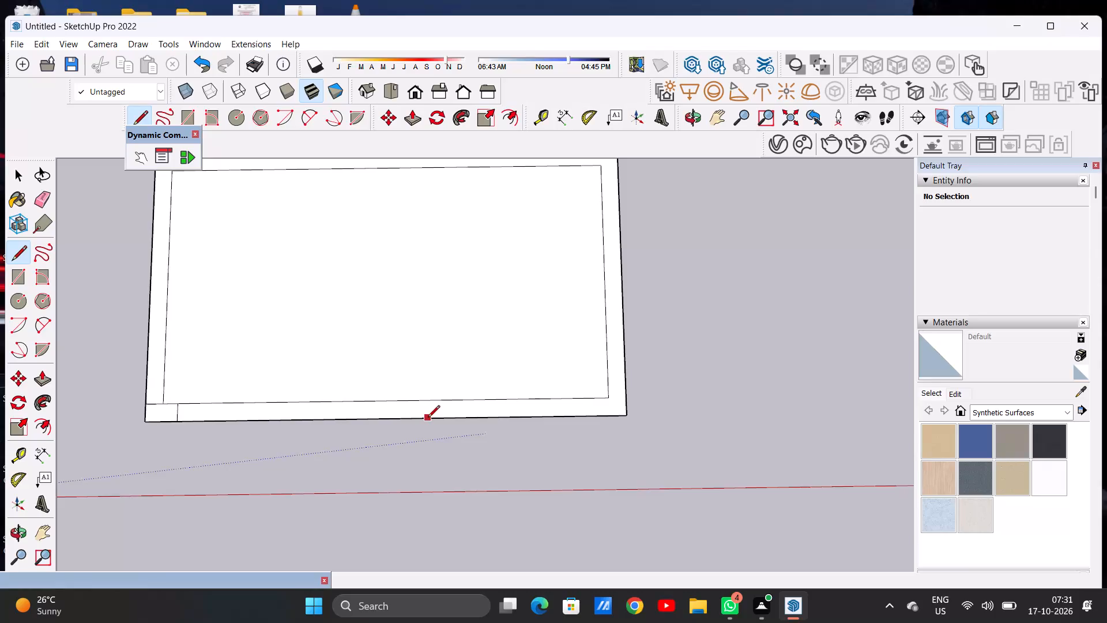
left_click(418, 417)
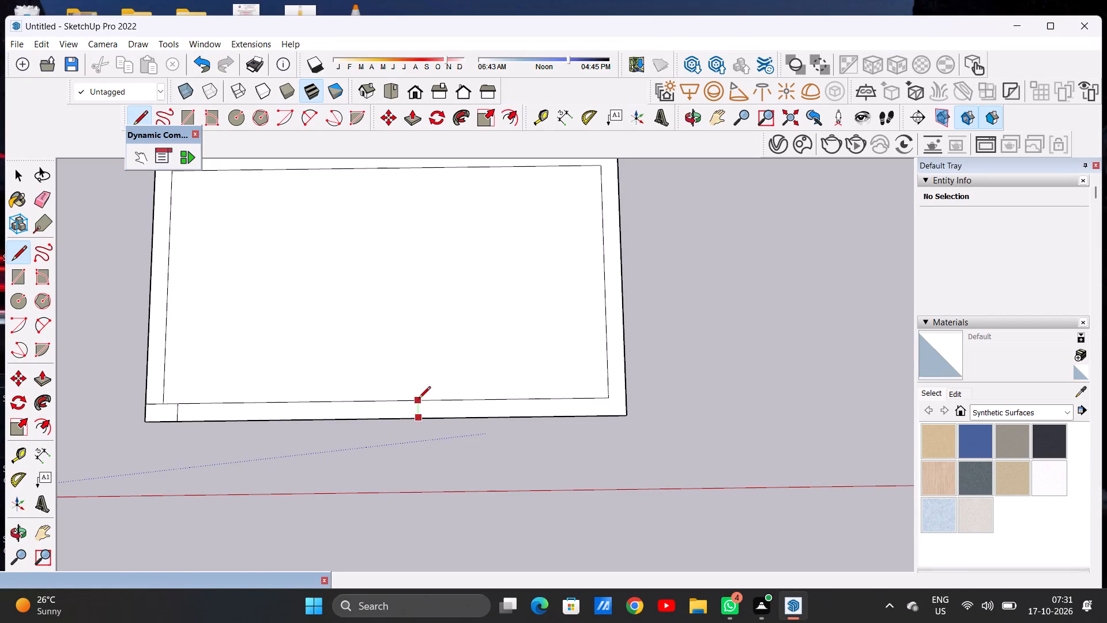
left_click(419, 399)
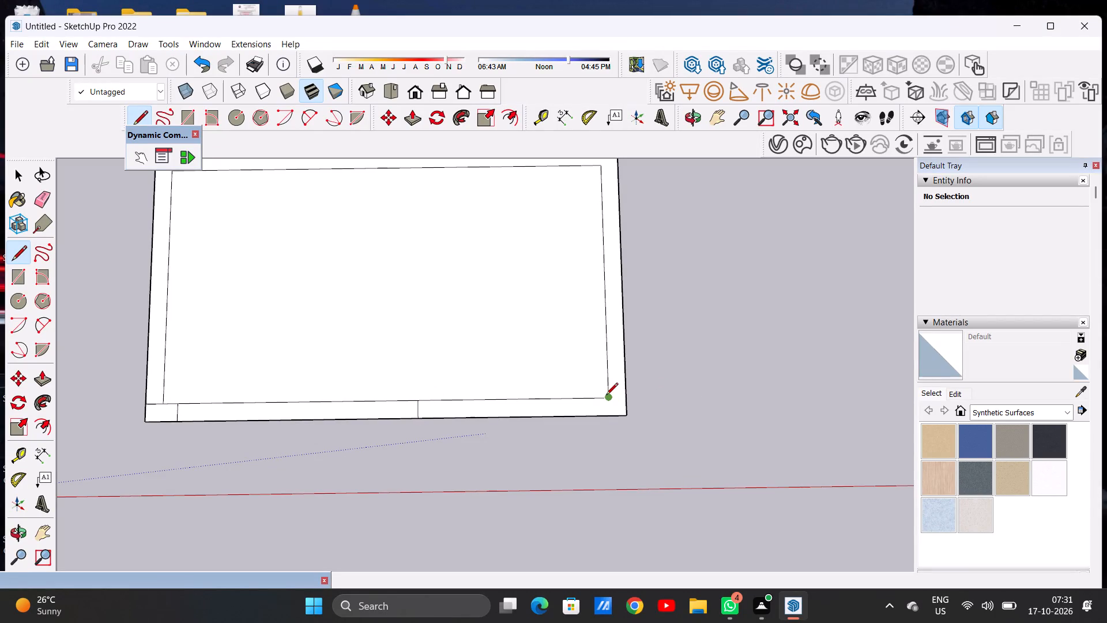
left_click(605, 396)
left_click(624, 401)
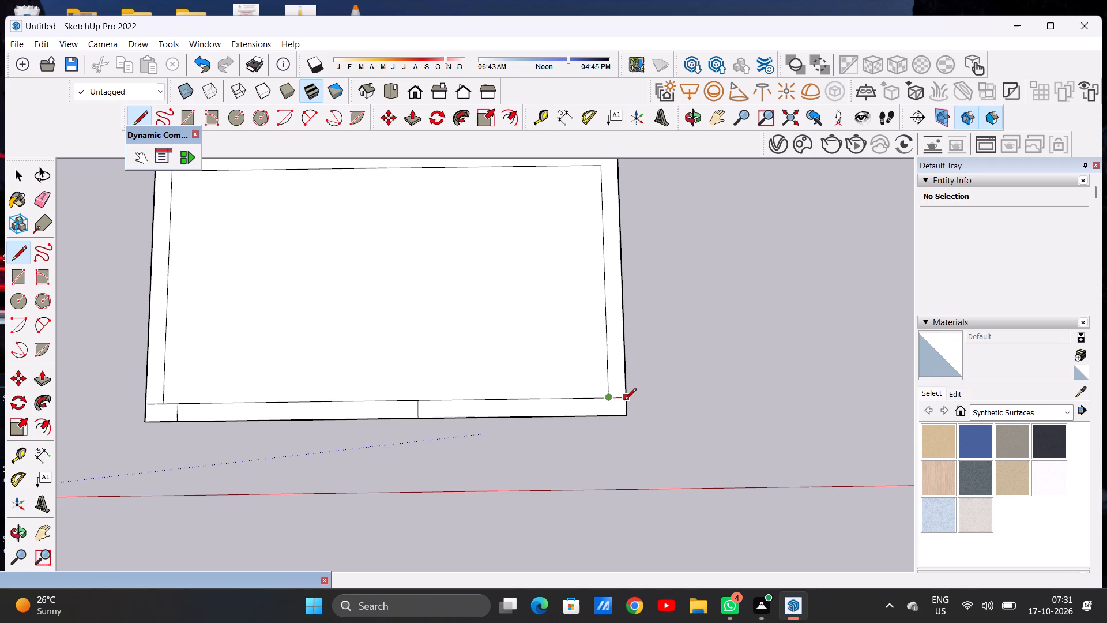
key("space")
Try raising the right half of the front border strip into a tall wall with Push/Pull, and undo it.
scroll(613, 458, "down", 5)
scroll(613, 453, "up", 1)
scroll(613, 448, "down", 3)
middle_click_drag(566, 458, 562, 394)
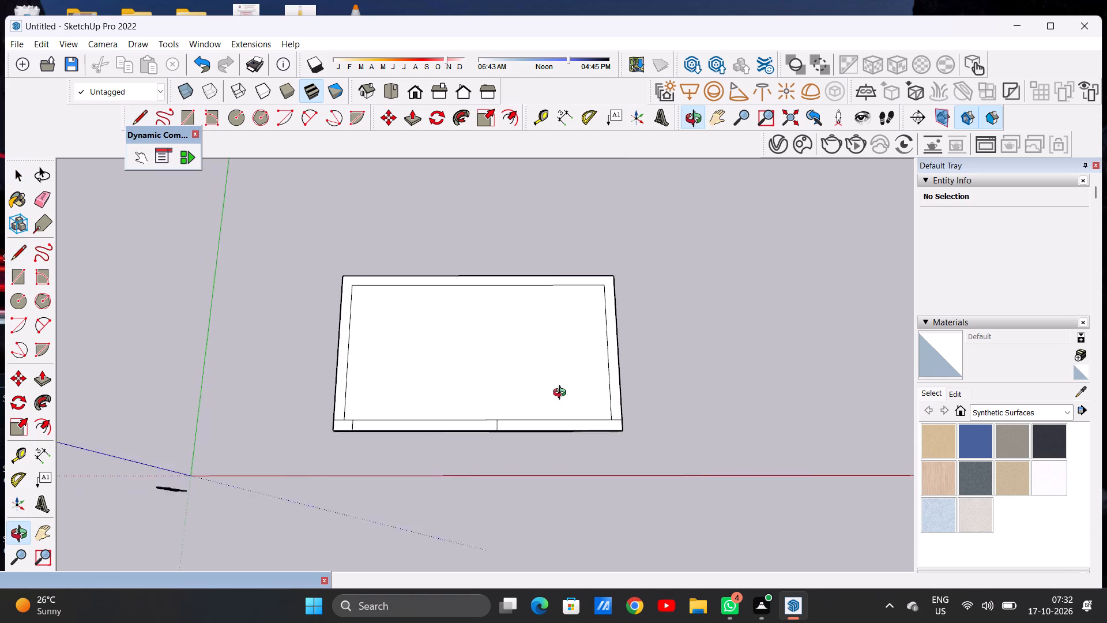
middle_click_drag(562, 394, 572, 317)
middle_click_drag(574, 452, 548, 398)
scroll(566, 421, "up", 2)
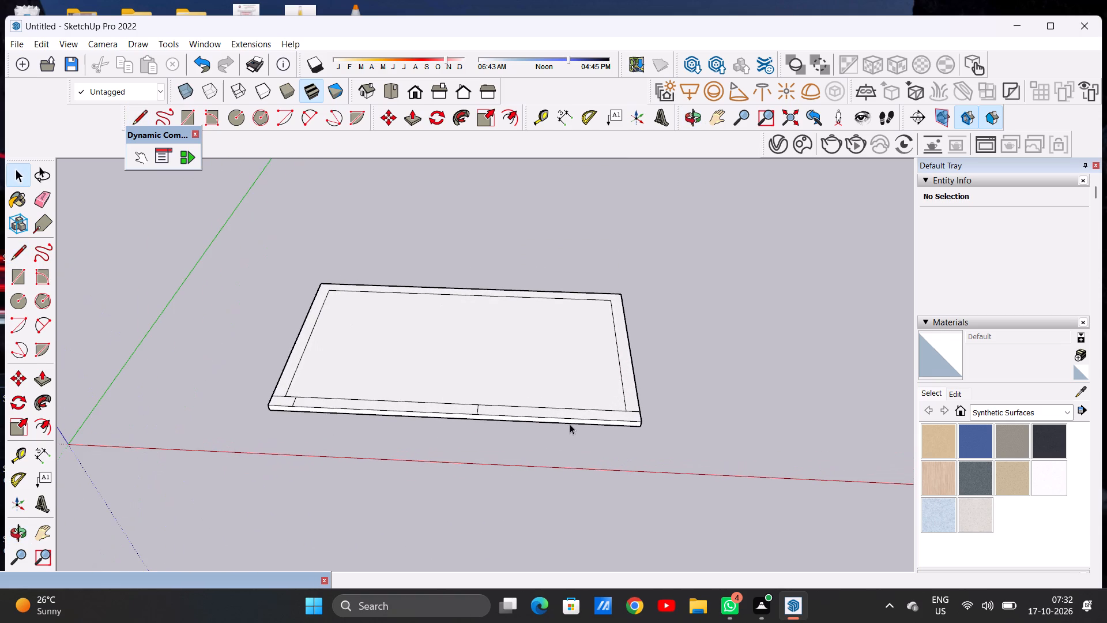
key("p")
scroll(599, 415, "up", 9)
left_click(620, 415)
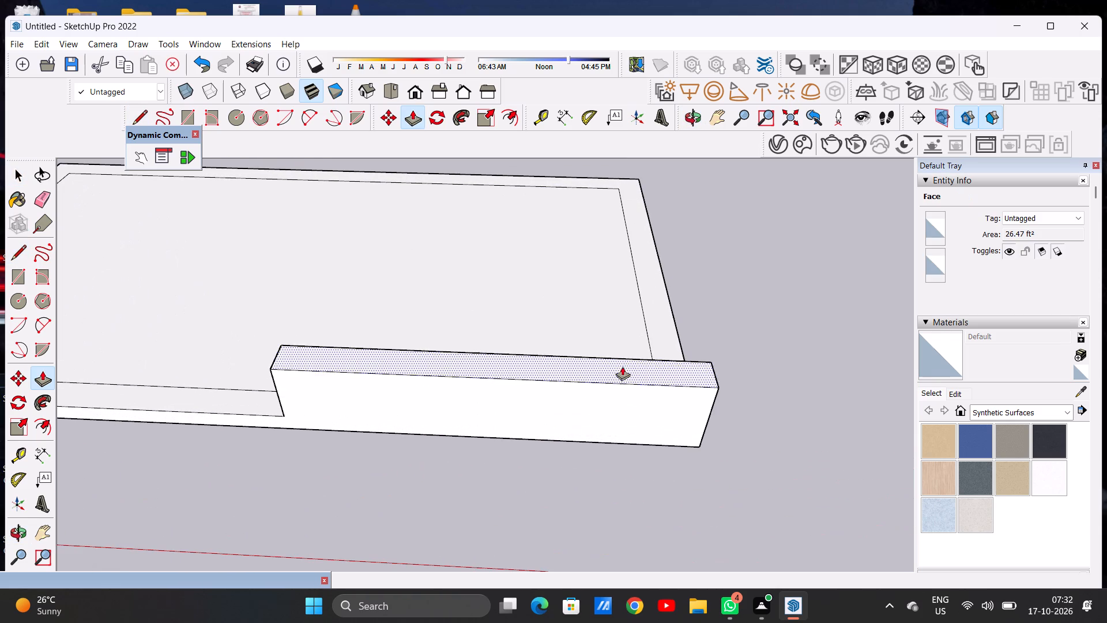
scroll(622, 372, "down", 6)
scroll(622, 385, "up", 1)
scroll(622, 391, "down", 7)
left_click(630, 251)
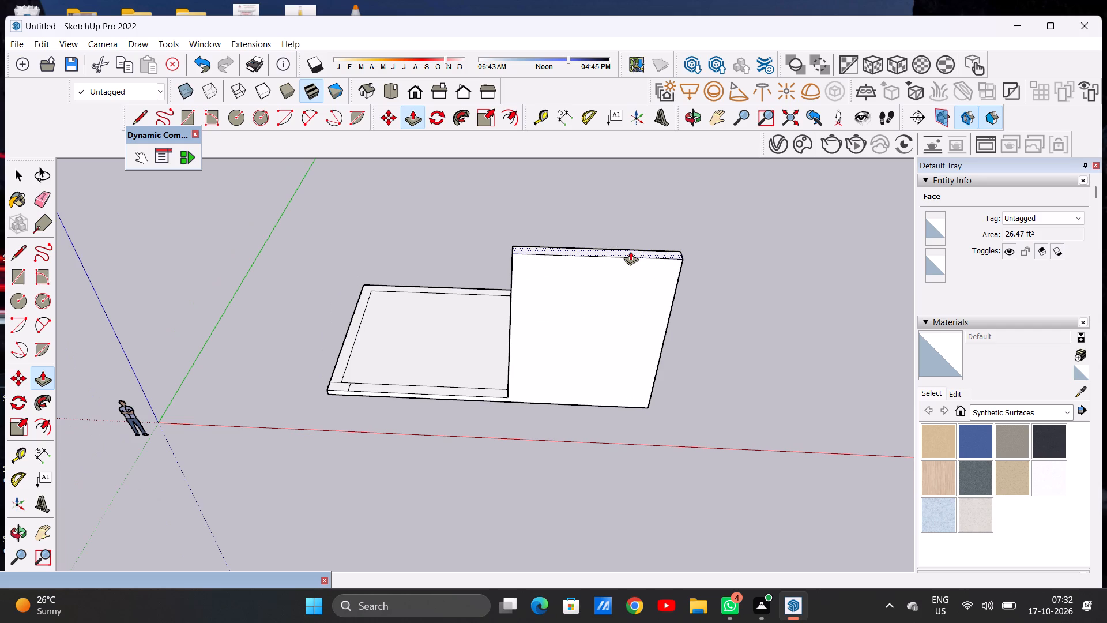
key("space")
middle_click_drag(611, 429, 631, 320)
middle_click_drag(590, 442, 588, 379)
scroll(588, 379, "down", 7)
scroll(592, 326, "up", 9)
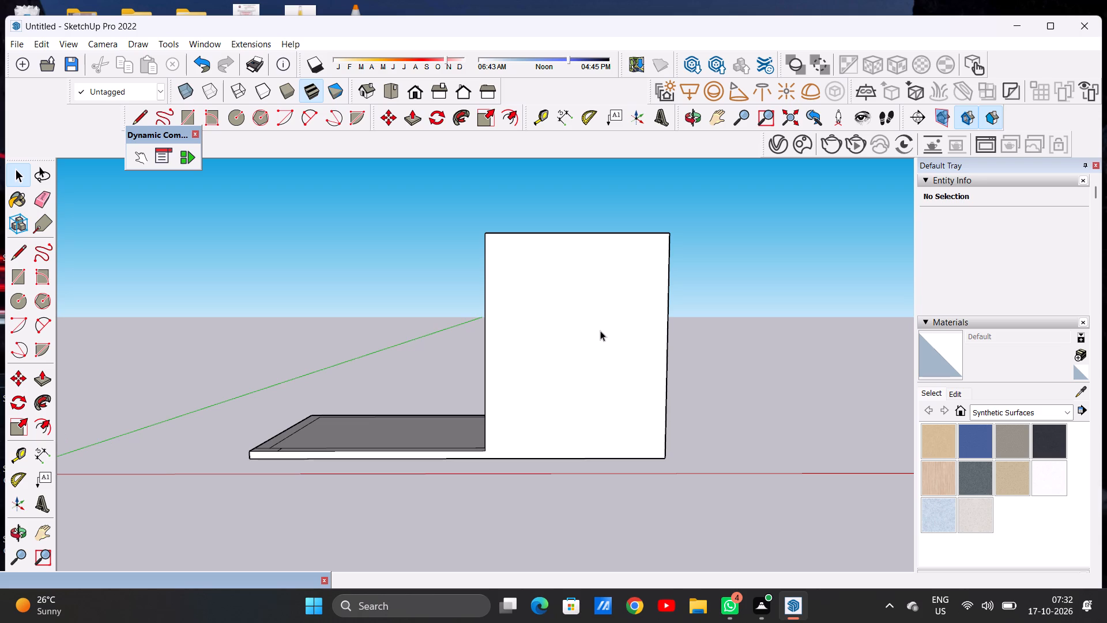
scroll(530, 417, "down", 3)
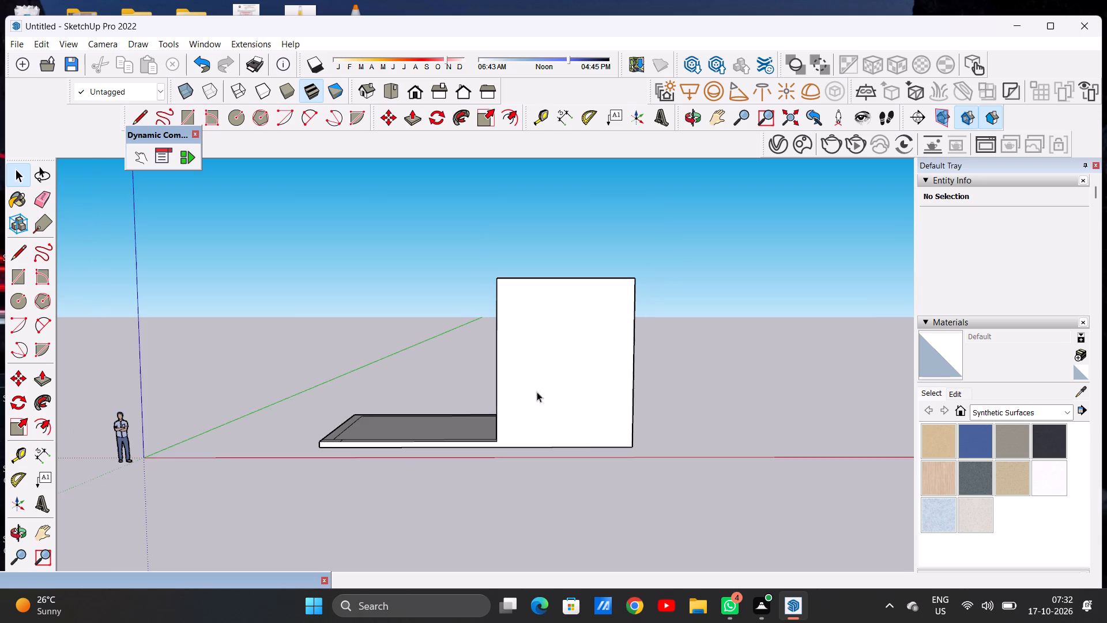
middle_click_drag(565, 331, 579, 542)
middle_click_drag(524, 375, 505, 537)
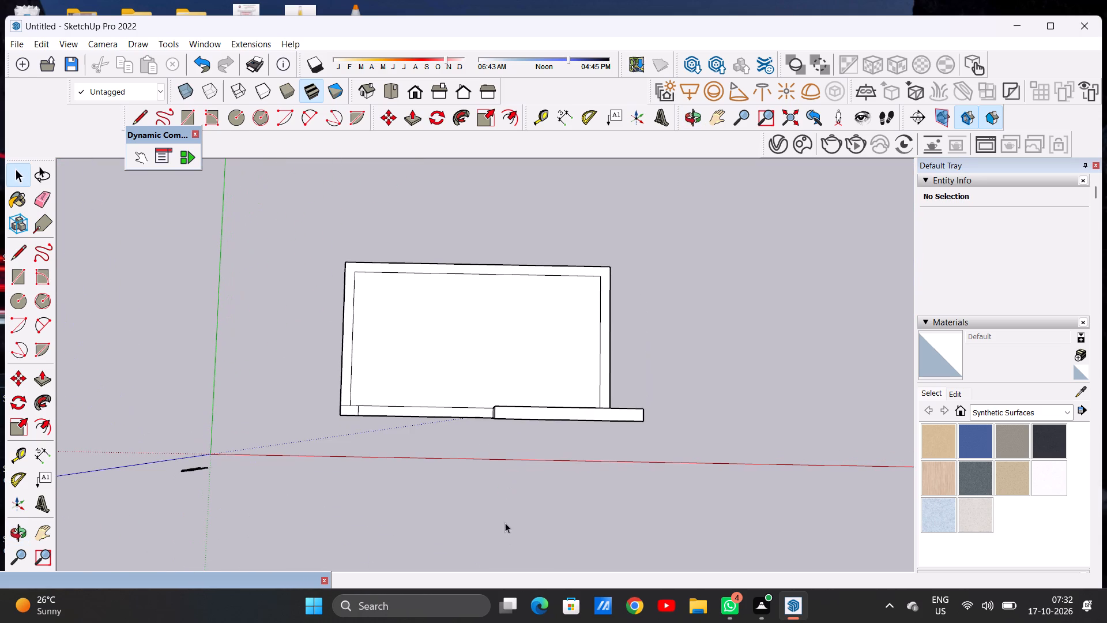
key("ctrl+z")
Draw a straight line across the inner face from its left edge to its right edge, slightly behind mid-depth.
scroll(530, 393, "up", 3)
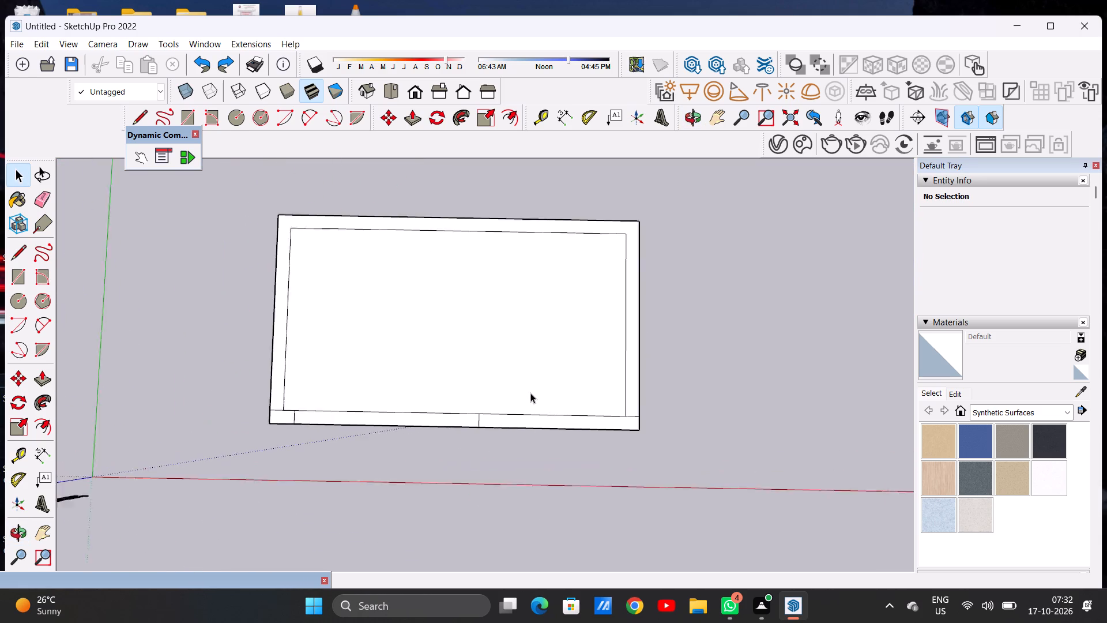
scroll(530, 393, "up", 3)
key("l")
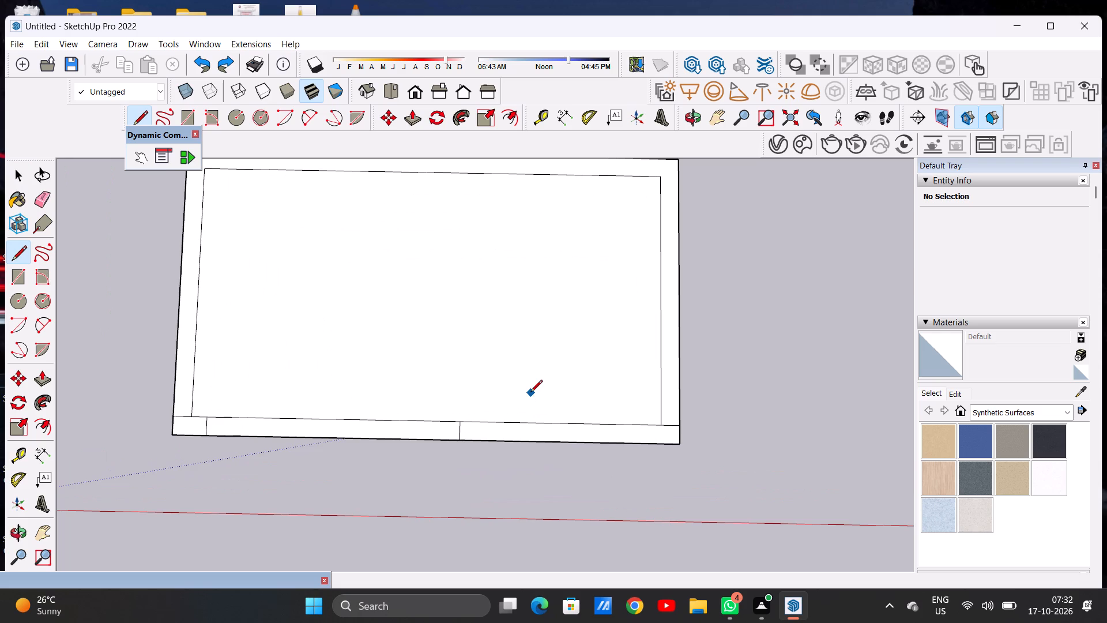
scroll(499, 387, "down", 6)
scroll(509, 384, "up", 3)
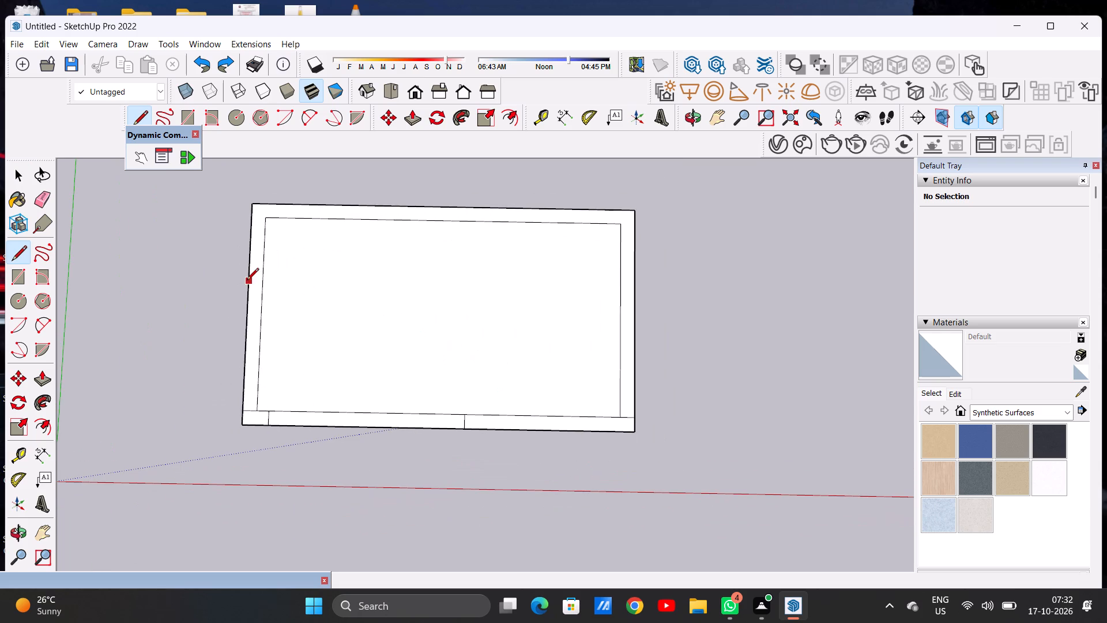
scroll(247, 284, "up", 2)
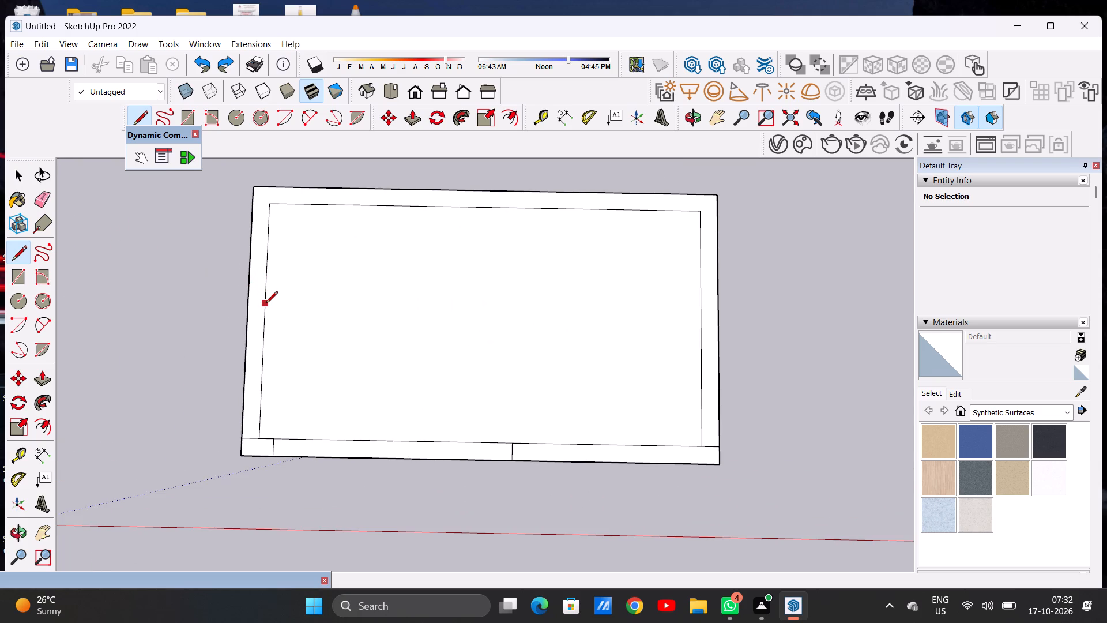
left_click(266, 304)
left_click(702, 315)
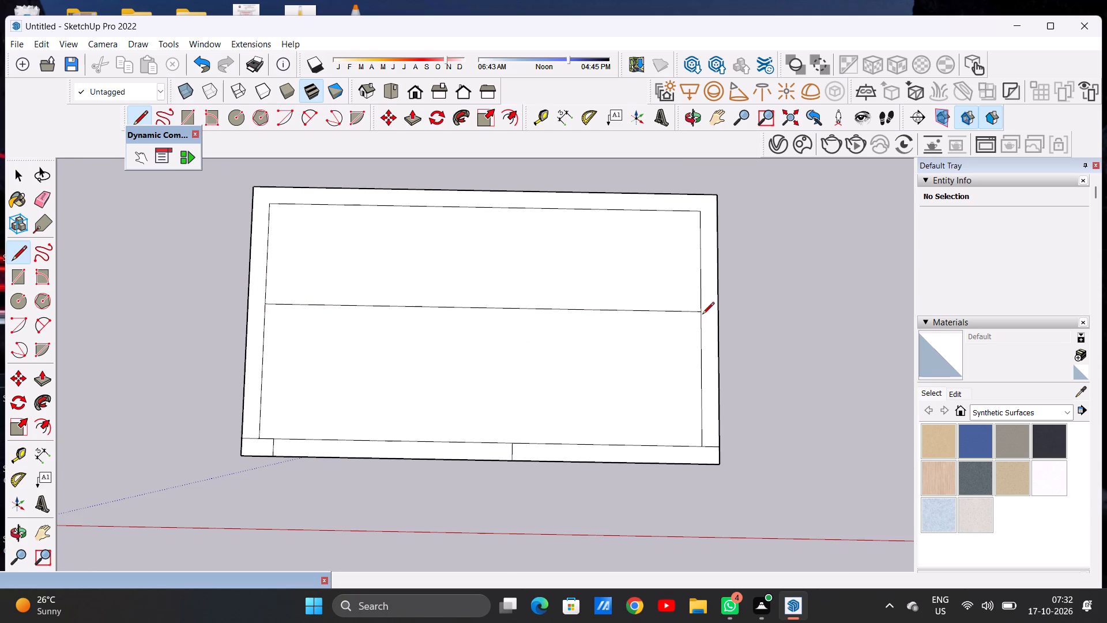
Draw a straight line across the slab from outer side edge to outer side edge, just in front of the existing cross line.
left_click(246, 321)
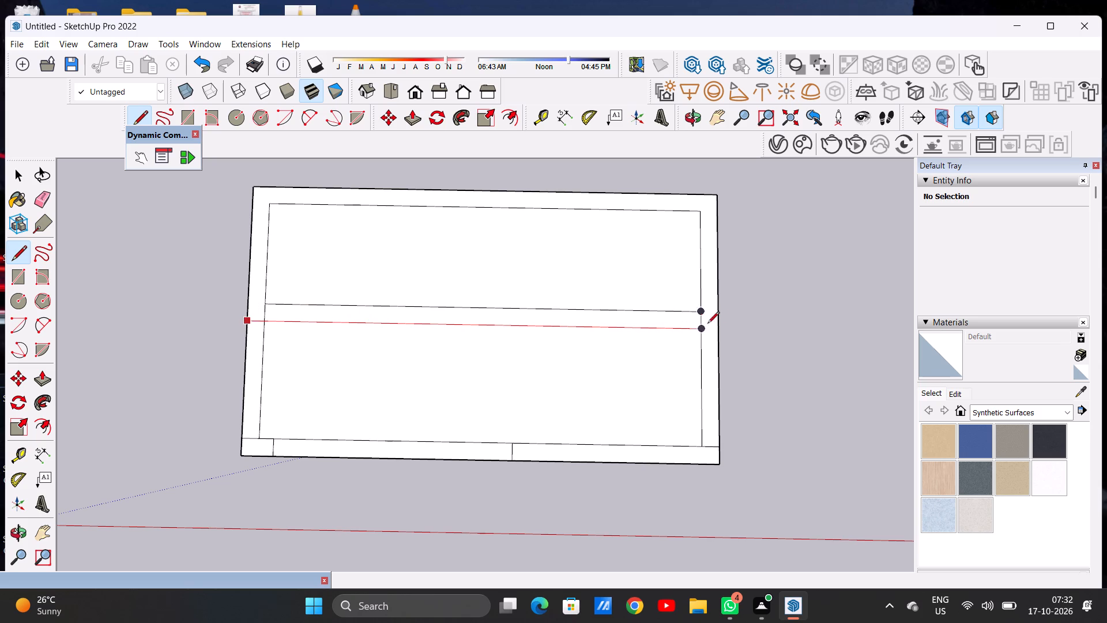
left_click(719, 328)
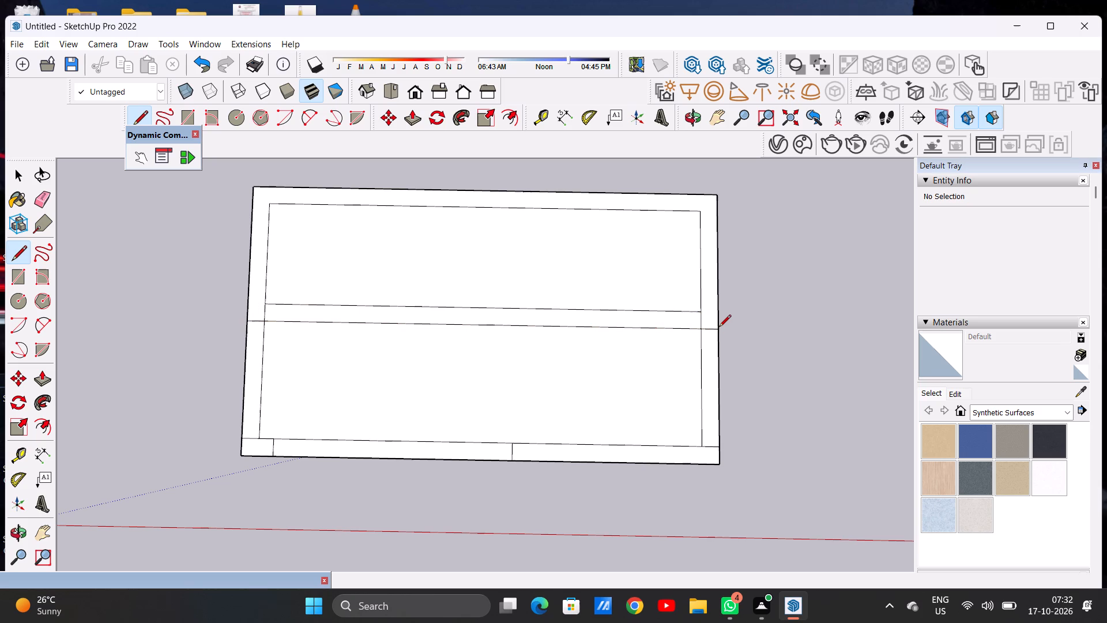
key("space")
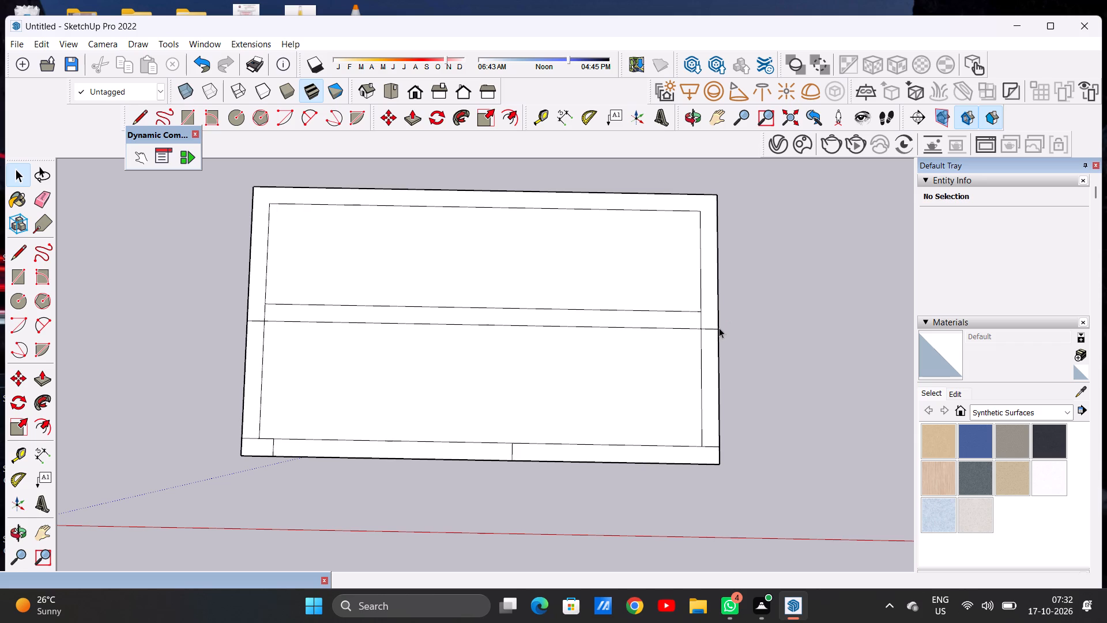
Raise the U-shaped rear part of the border by 10' with Push/Pull to form the back and side walls.
scroll(438, 384, "down", 6)
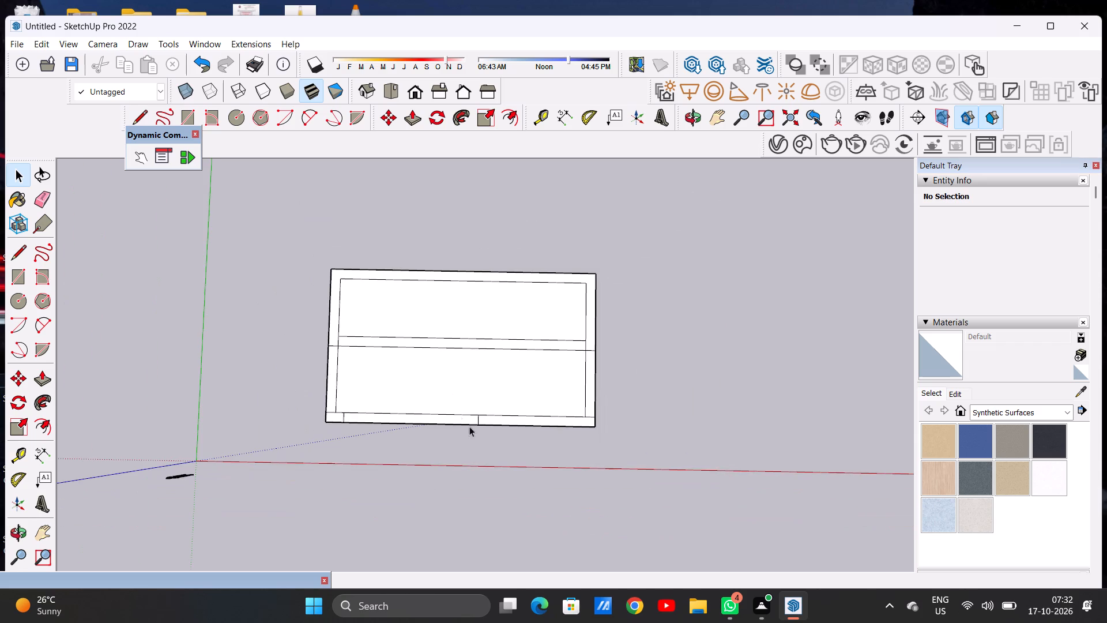
middle_click_drag(491, 447, 483, 322)
middle_click_drag(489, 392, 498, 340)
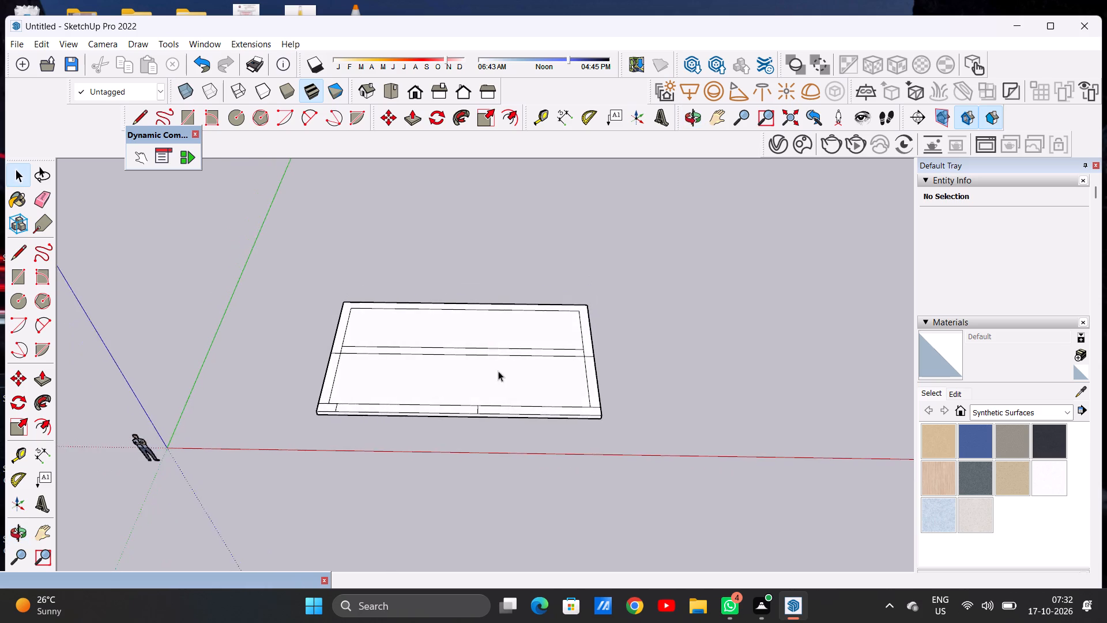
scroll(504, 383, "up", 3)
key("p")
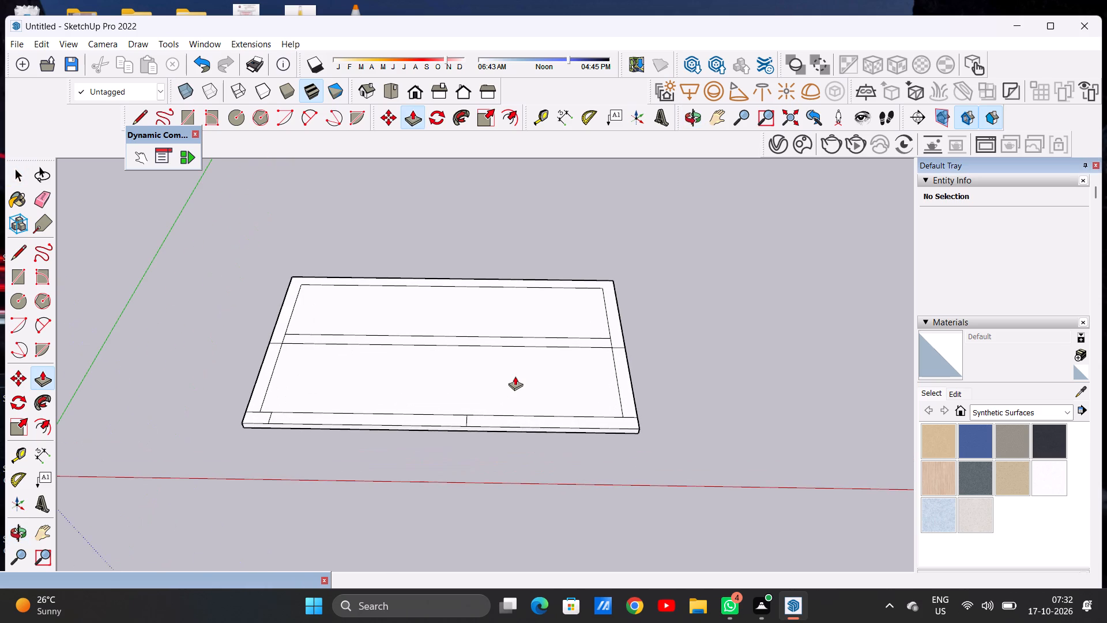
scroll(583, 404, "down", 6)
scroll(534, 341, "up", 6)
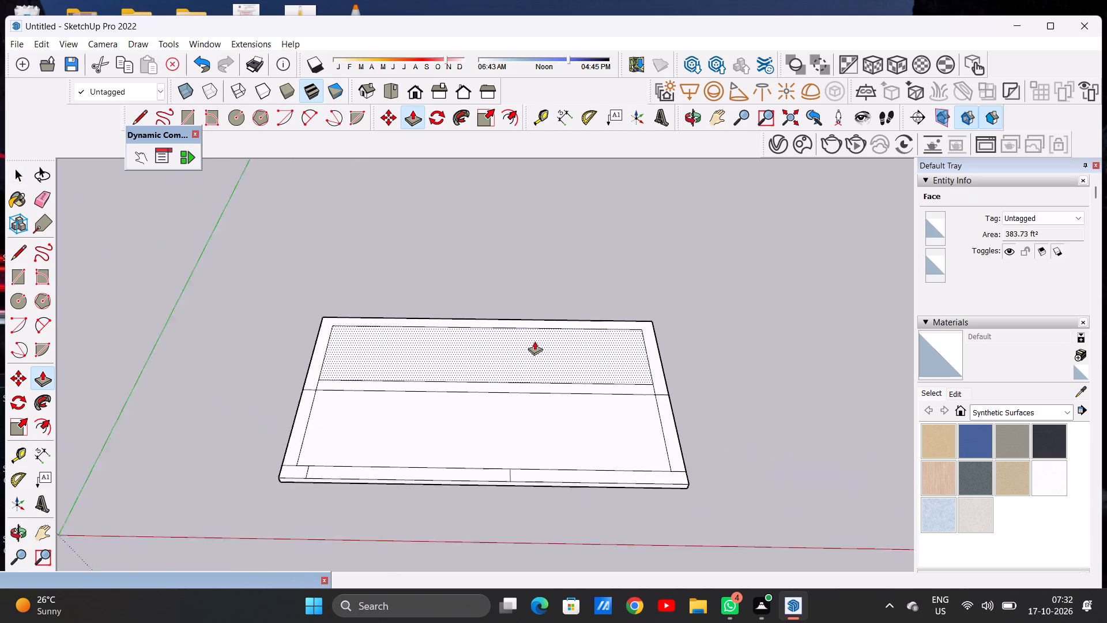
scroll(534, 341, "up", 3)
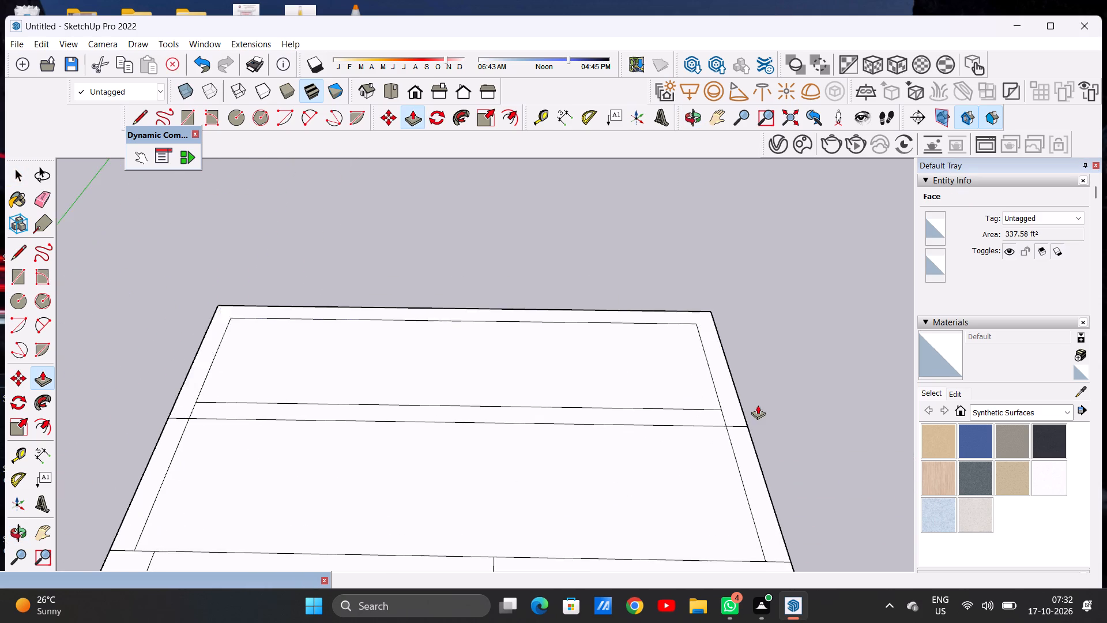
scroll(758, 405, "up", 2)
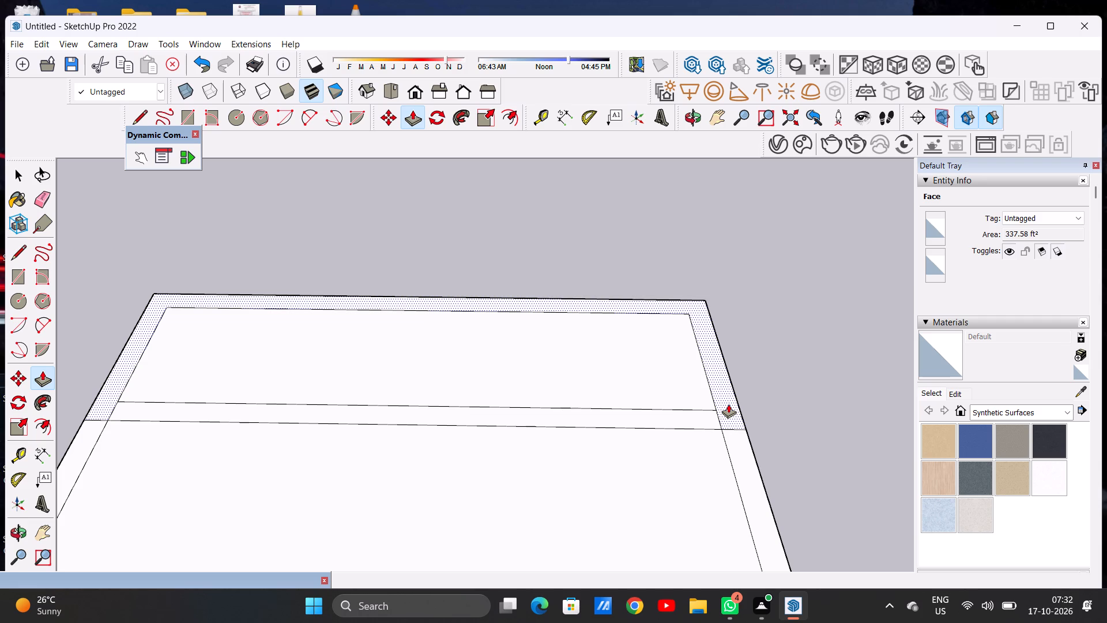
left_click(728, 404)
scroll(728, 314, "down", 5)
scroll(728, 314, "up", 1)
scroll(728, 314, "down", 5)
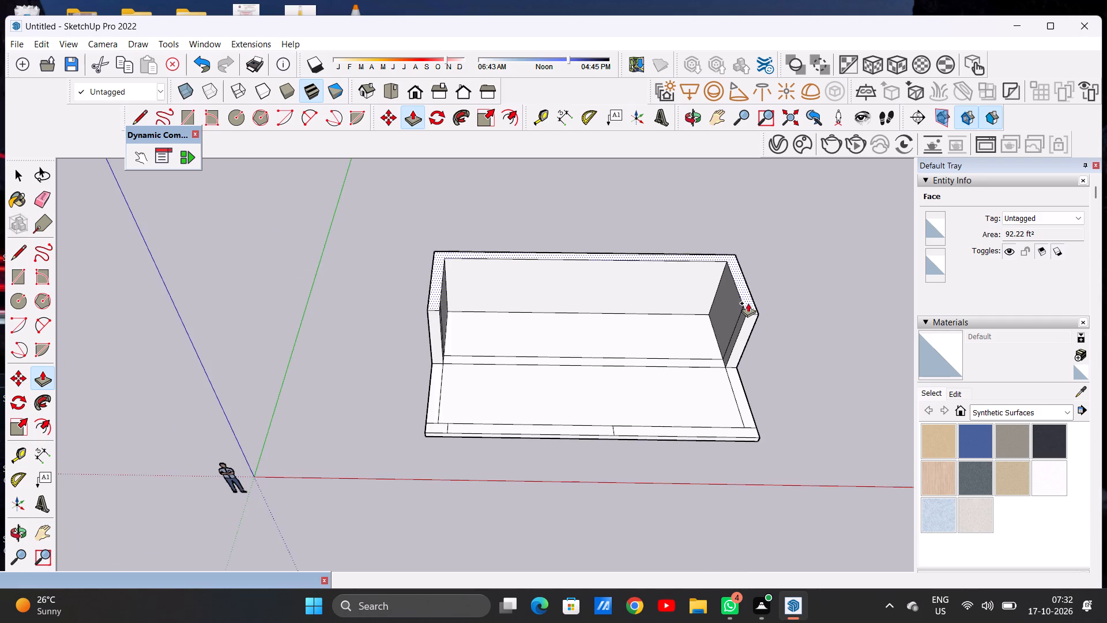
middle_click_drag(748, 303, 745, 226)
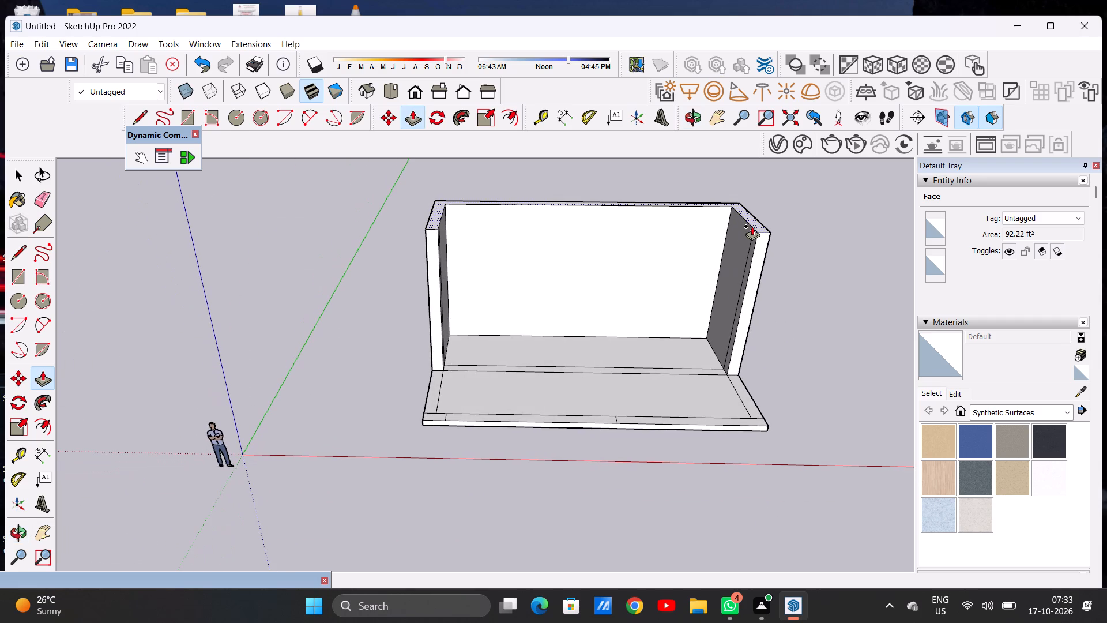
type("10'")
key("Return")
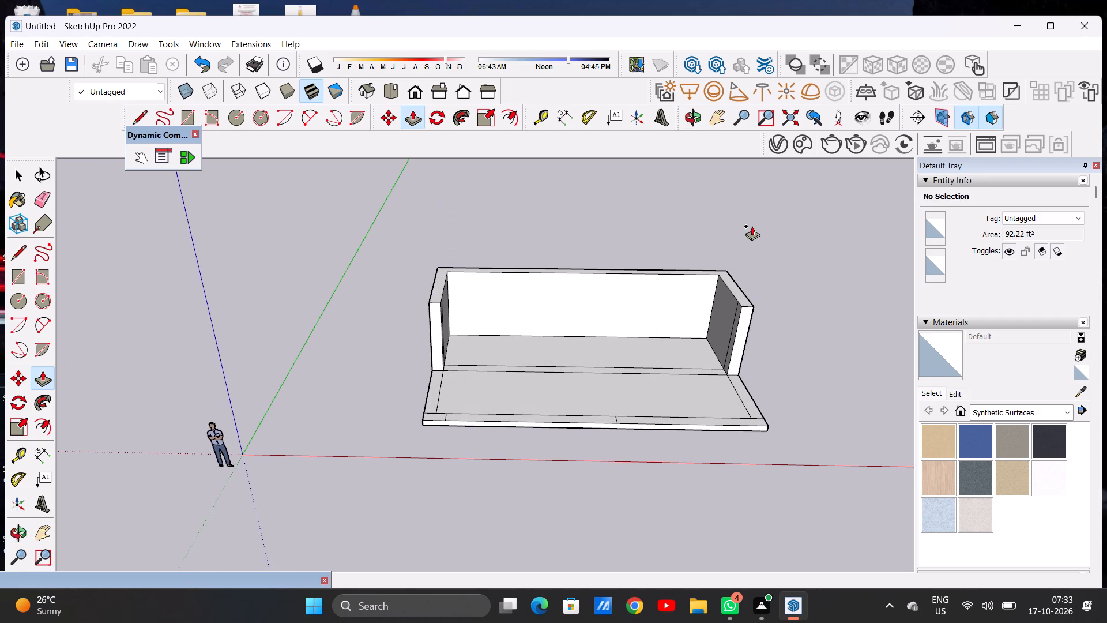
key("space")
Push/Pull the top face of the U-shaped rear walls slightly higher, freehand.
scroll(751, 339, "up", 4)
middle_click_drag(765, 309, 675, 290)
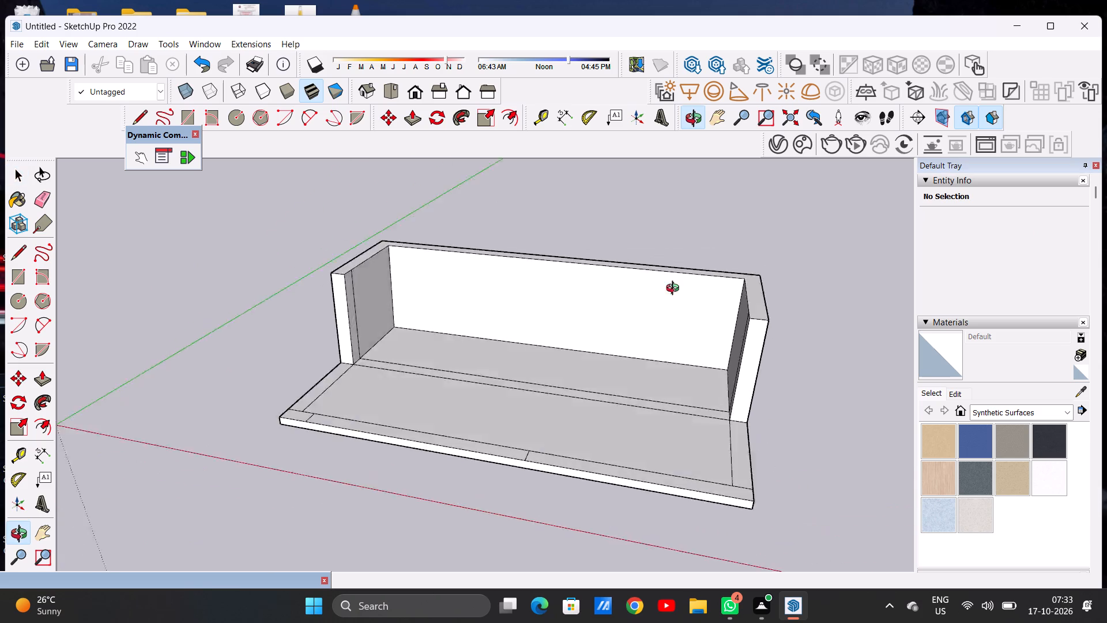
middle_click_drag(675, 290, 752, 263)
scroll(623, 305, "down", 4)
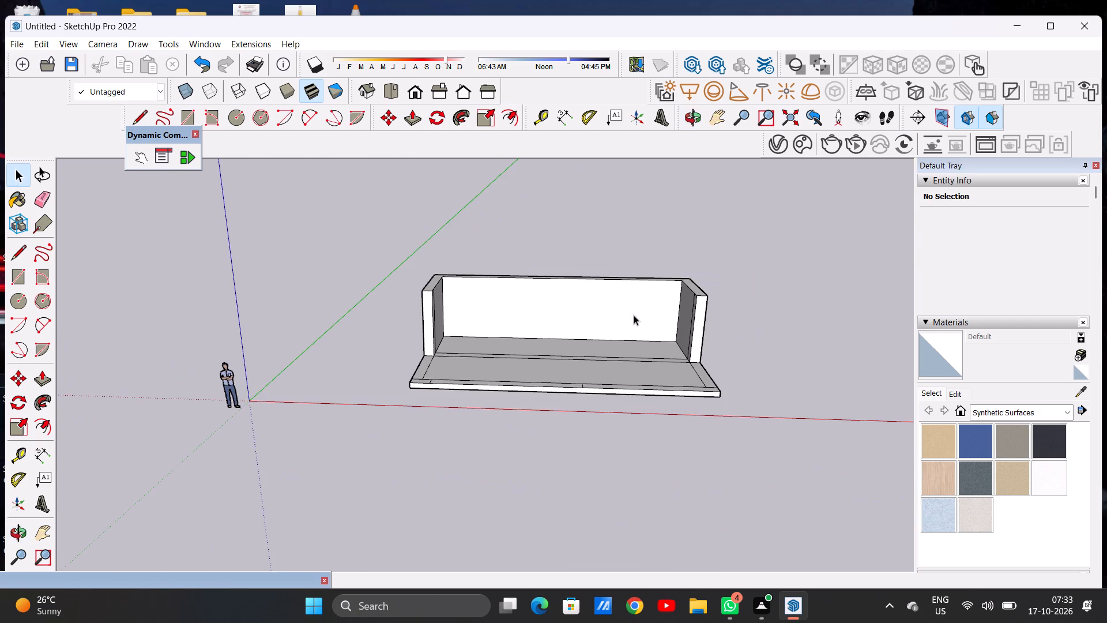
middle_click_drag(642, 341, 643, 455)
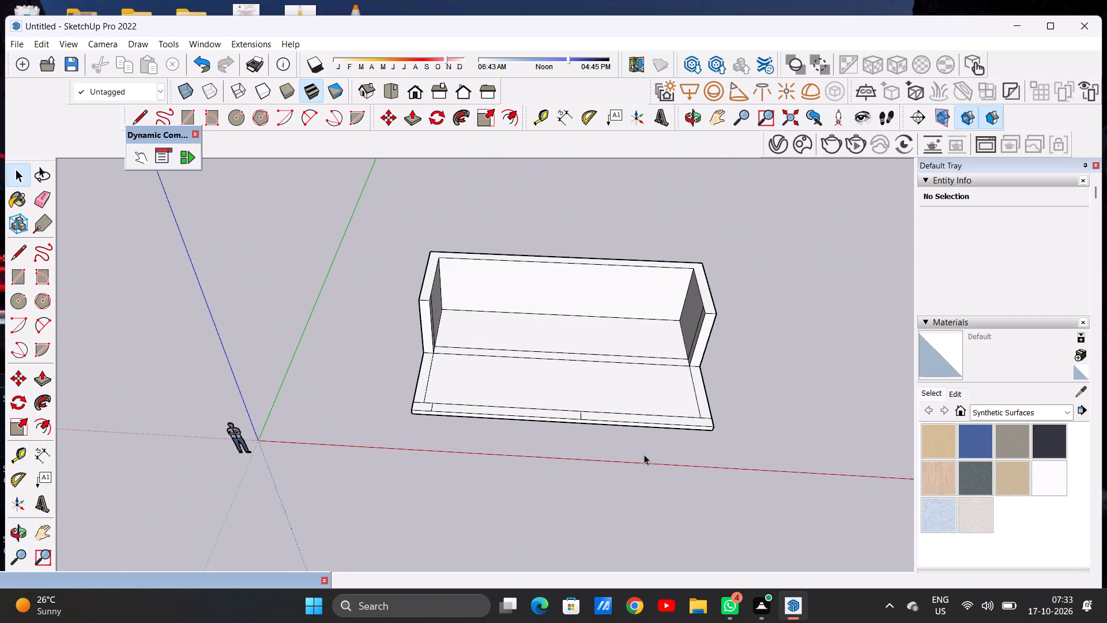
key("p")
scroll(702, 284, "up", 5)
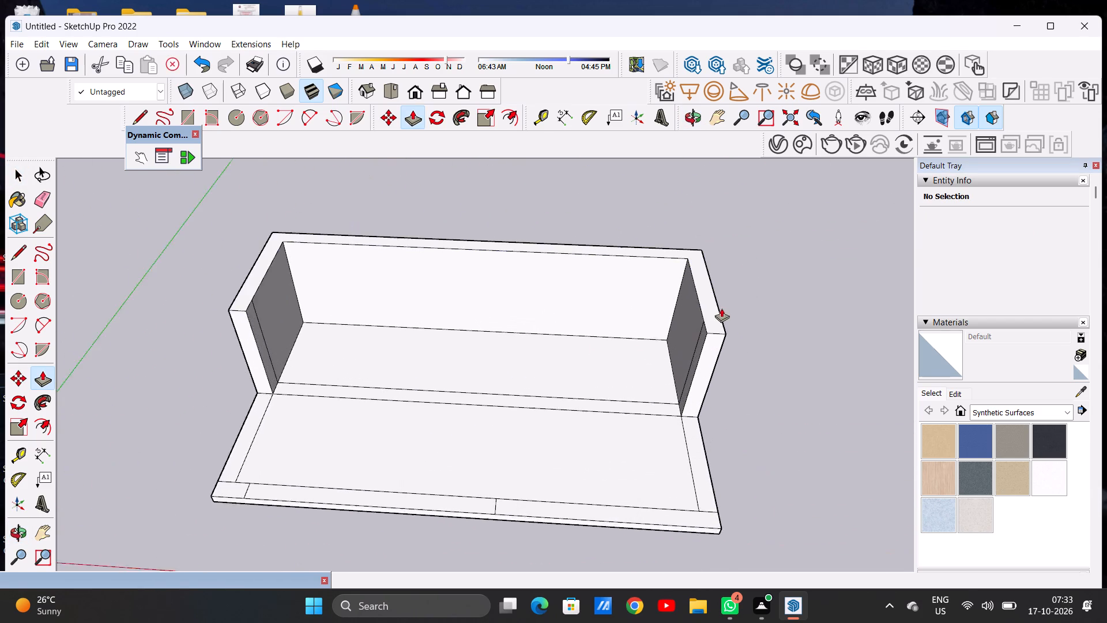
scroll(721, 308, "up", 3)
left_click(704, 328)
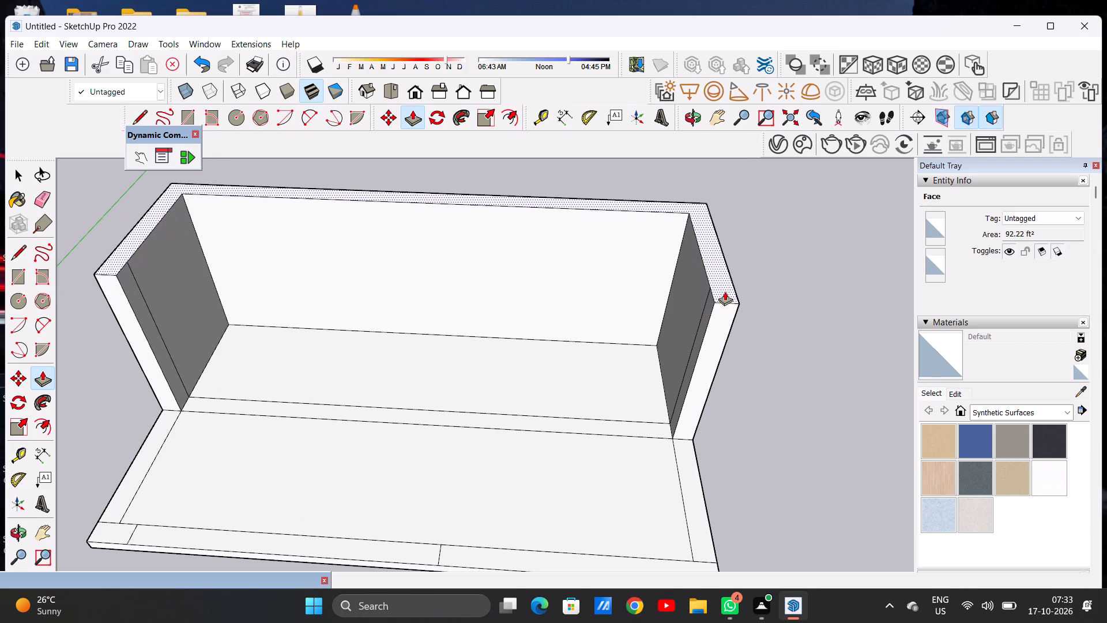
left_click(725, 291)
key("space")
Raise the narrow partition strip between the two side walls with Push/Pull until it is flush with their tops.
scroll(553, 389, "down", 7)
middle_click_drag(568, 386, 582, 287)
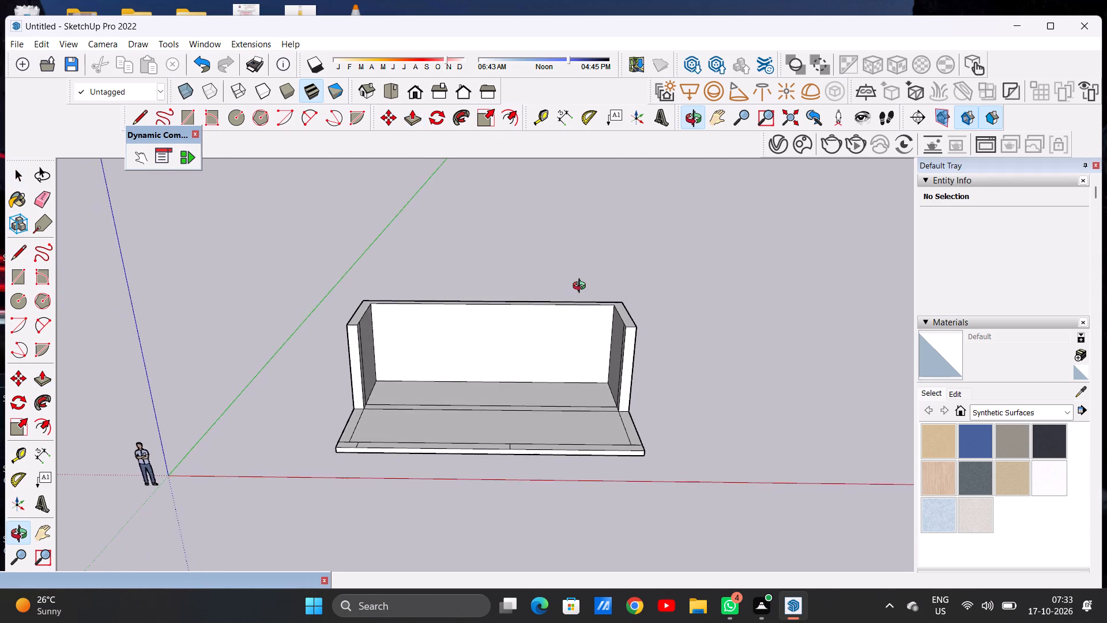
middle_click_drag(582, 287, 583, 351)
middle_click(579, 384)
middle_click_drag(577, 395, 572, 426)
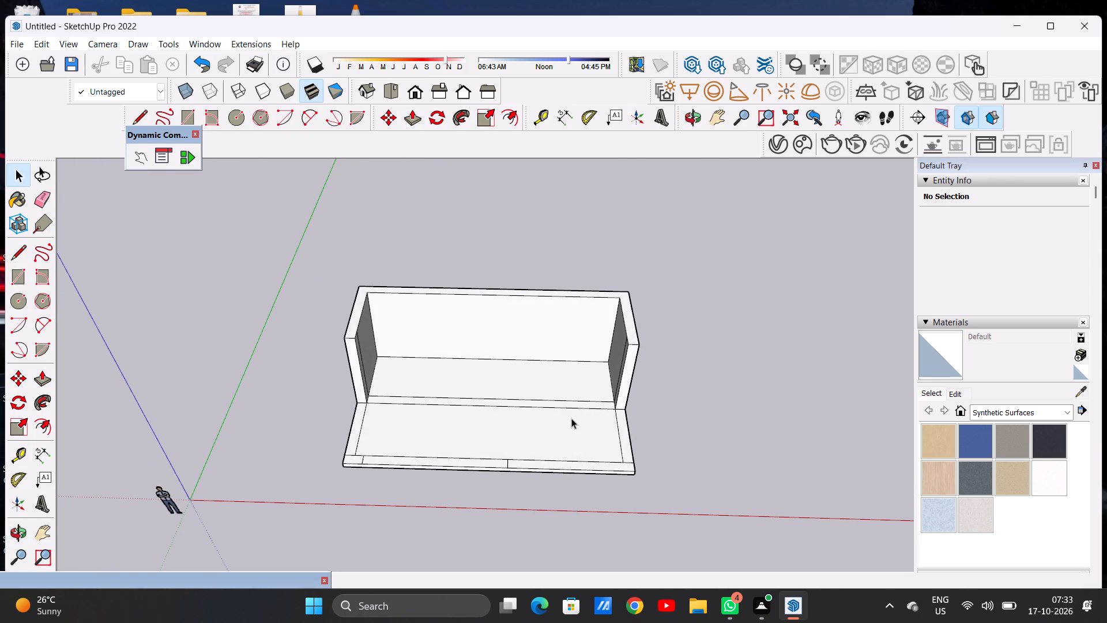
middle_click_drag(575, 444, 583, 502)
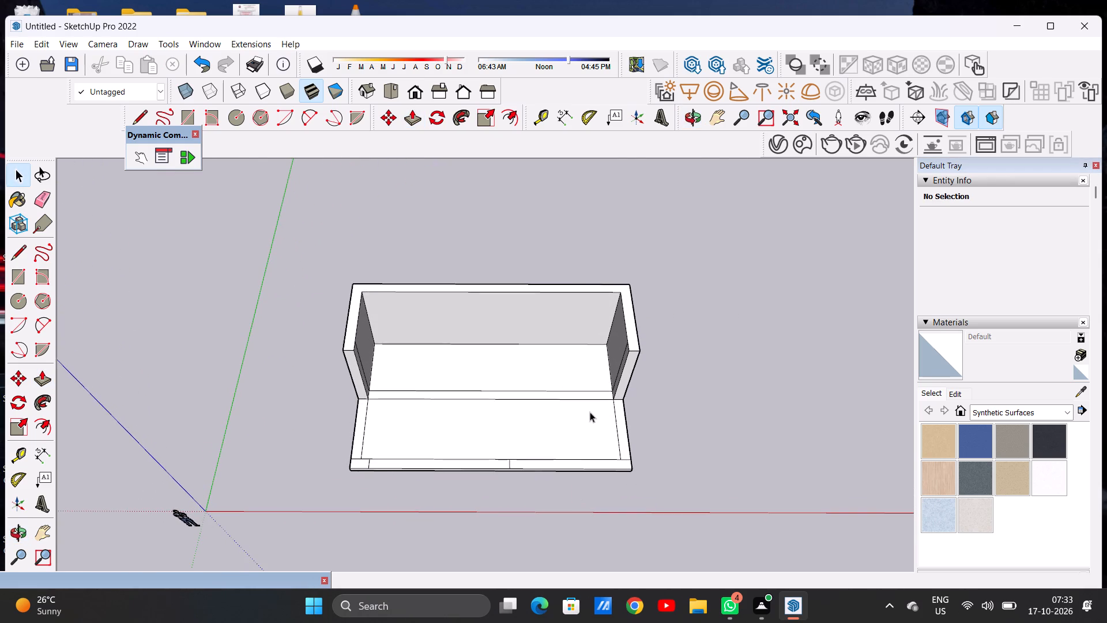
scroll(610, 400, "up", 4)
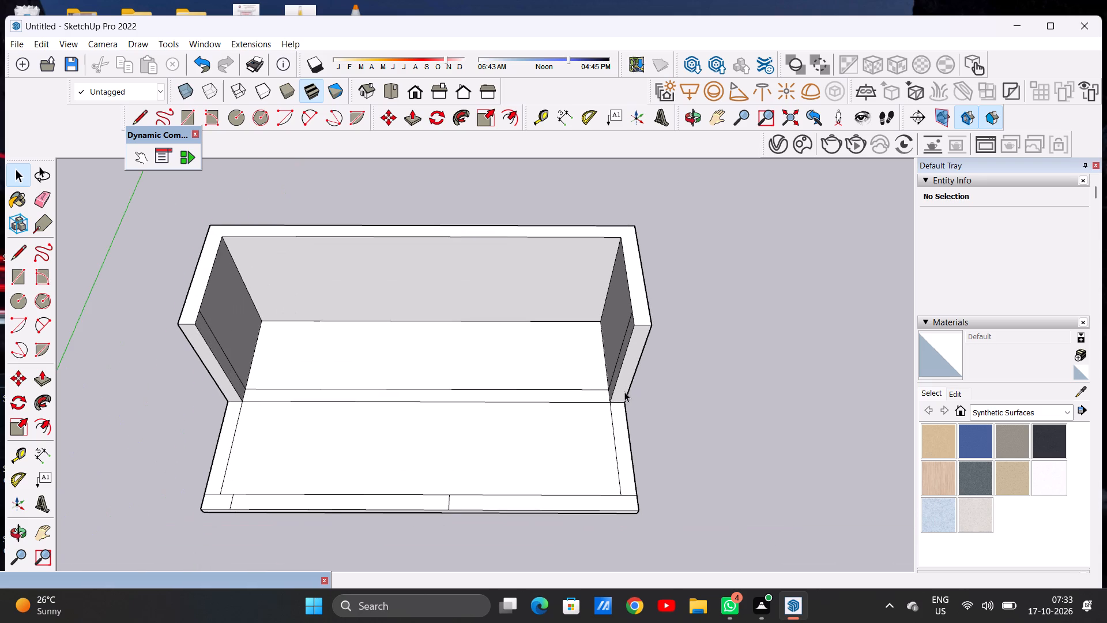
key("p")
scroll(605, 383, "up", 9)
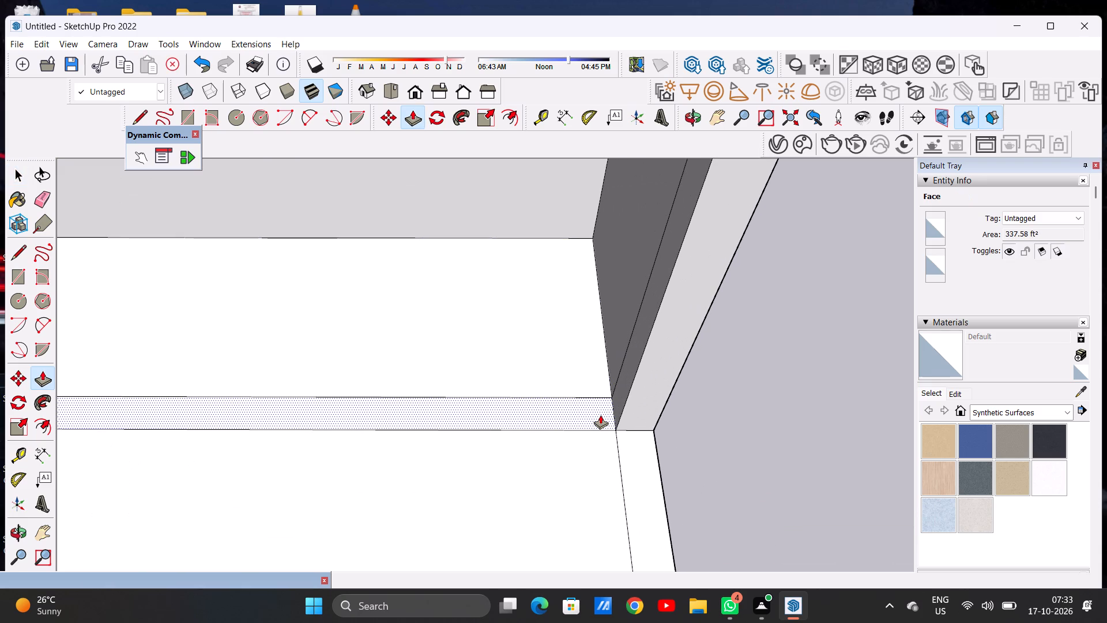
left_click(600, 415)
scroll(617, 353, "down", 4)
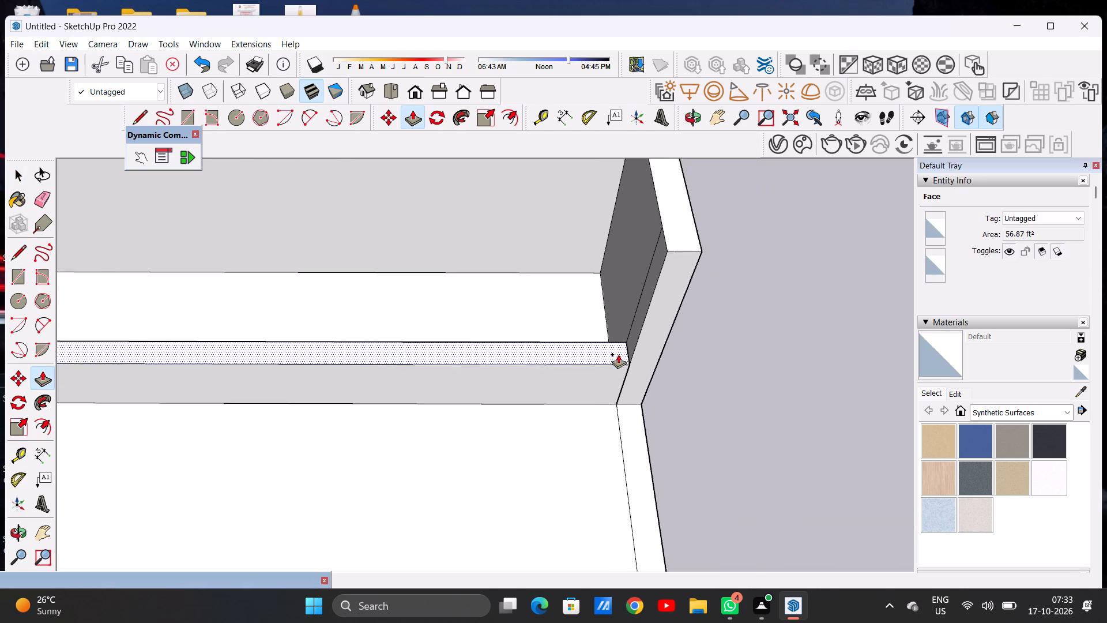
scroll(618, 354, "down", 12)
scroll(637, 320, "up", 15)
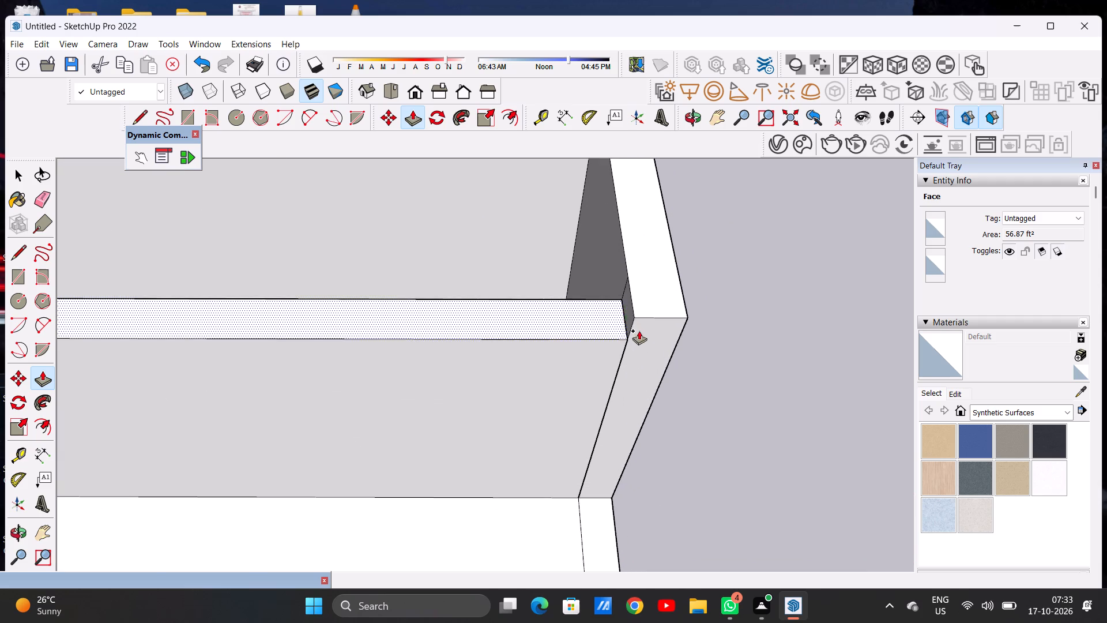
left_click(635, 309)
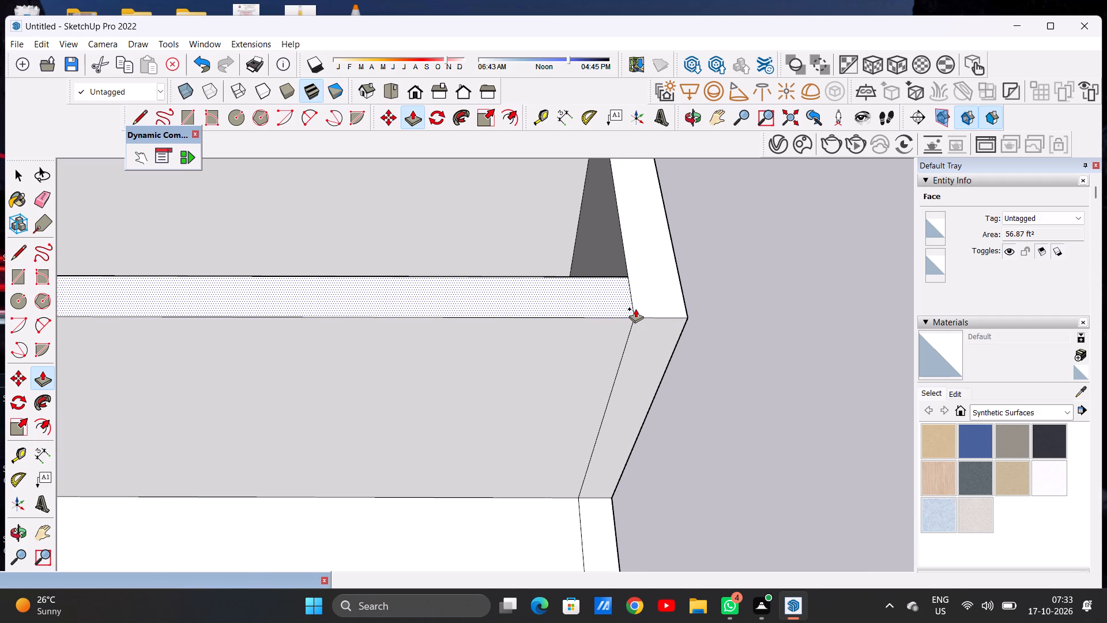
key("space")
Examine the enclosed rear walls and the flat front part of the slab from several angles.
scroll(602, 359, "down", 10)
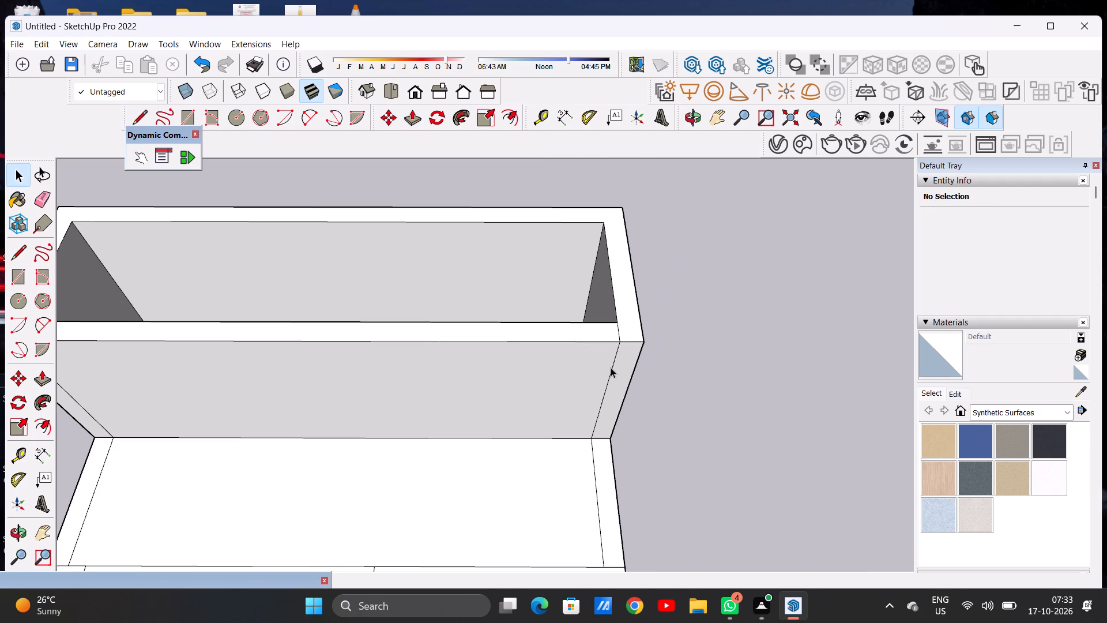
scroll(611, 367, "up", 5)
scroll(617, 368, "down", 9)
middle_click_drag(450, 407, 462, 342)
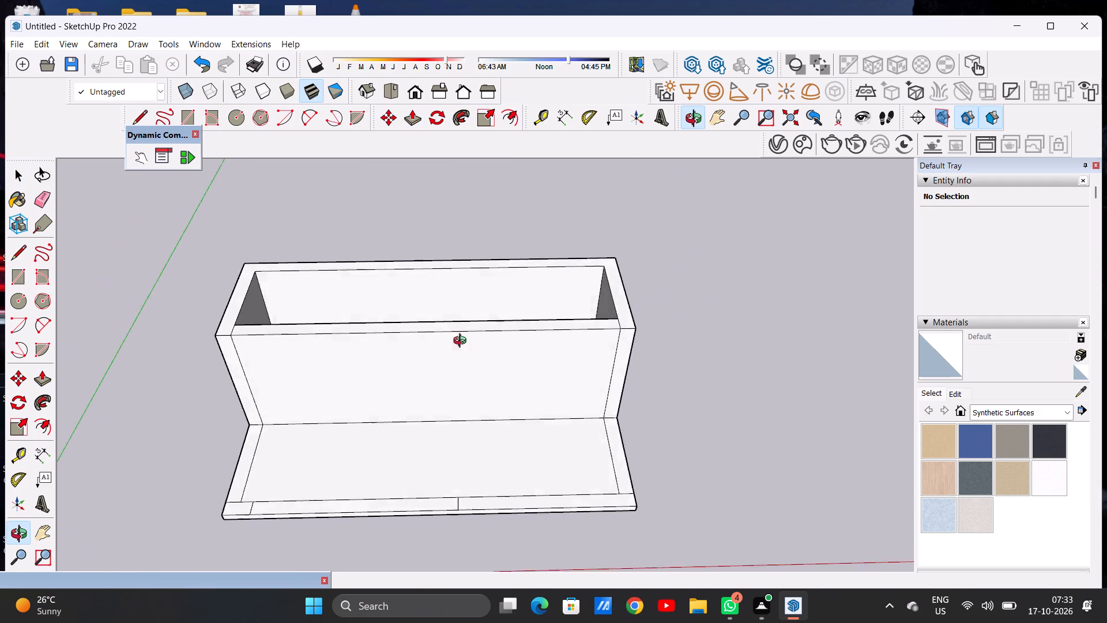
middle_click_drag(462, 342, 503, 298)
scroll(556, 360, "down", 6)
middle_click_drag(448, 423, 398, 359)
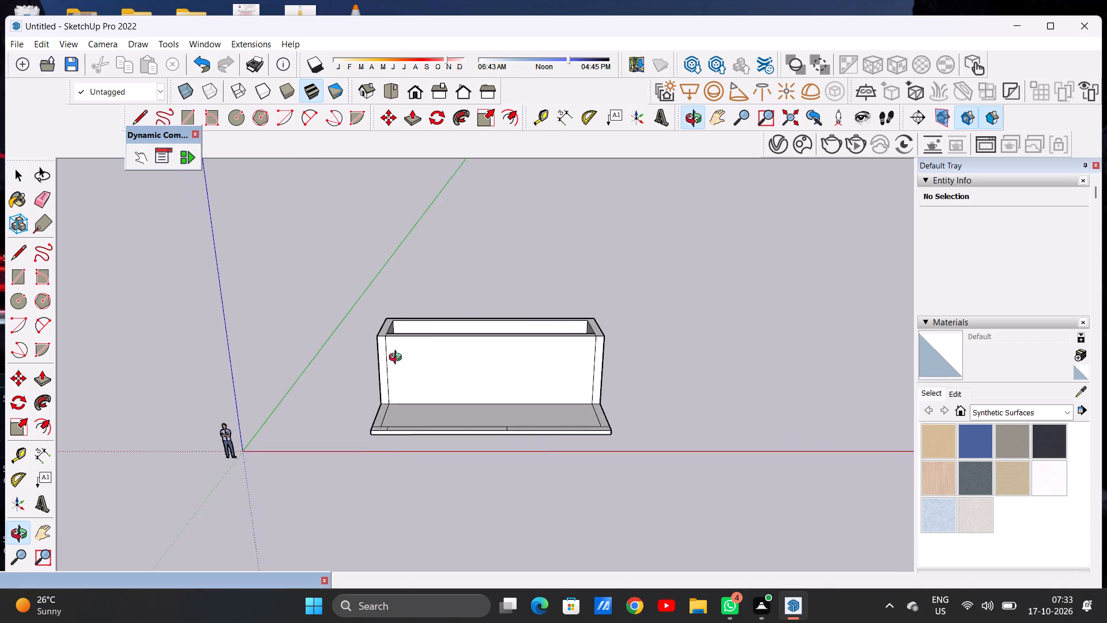
middle_click_drag(398, 359, 399, 335)
scroll(442, 367, "up", 4)
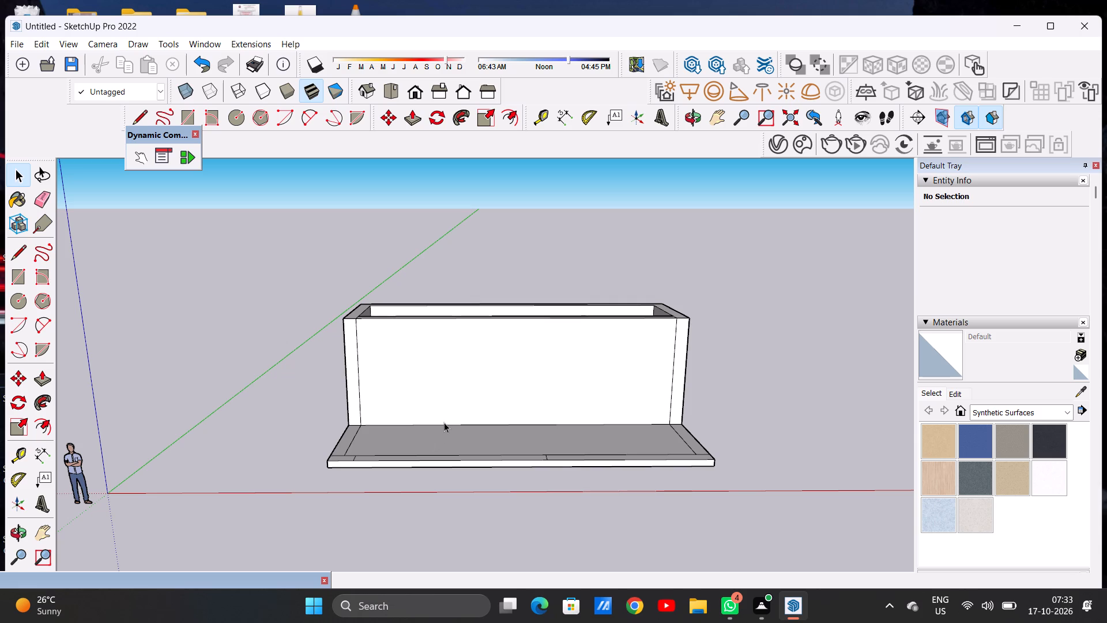
middle_click_drag(514, 444, 507, 495)
middle_click(507, 495)
middle_click_drag(480, 423, 483, 479)
scroll(484, 463, "up", 4)
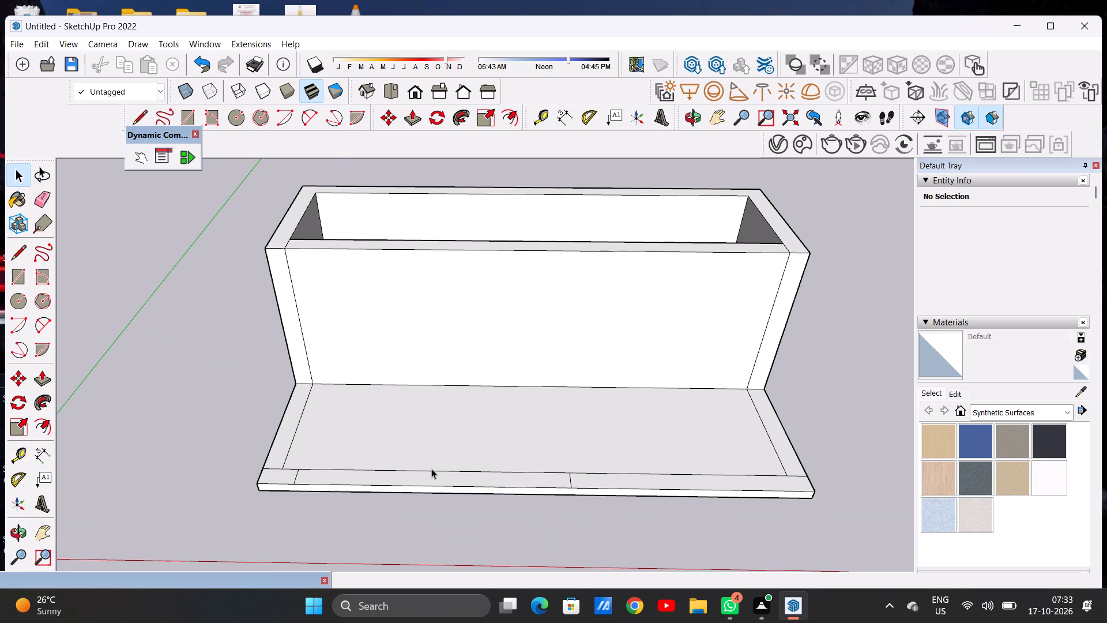
scroll(393, 428, "down", 7)
scroll(455, 409, "up", 4)
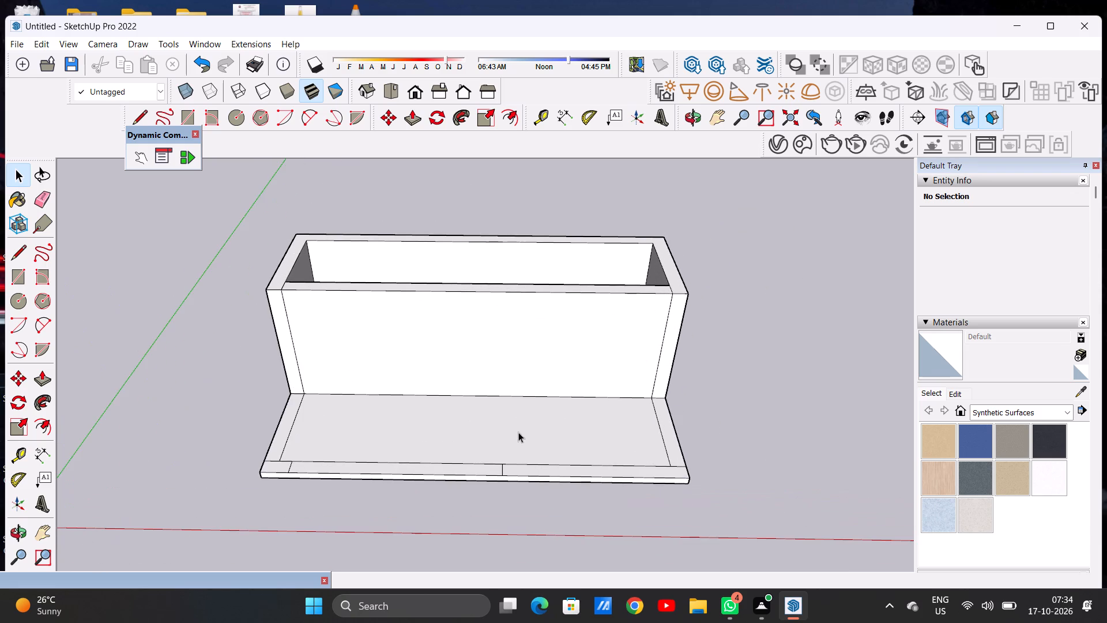
Push/Pull the large front floor face slightly upward, freehand, to form a low platform in front of the partition wall.
middle_click_drag(527, 441, 521, 515)
scroll(675, 426, "down", 2)
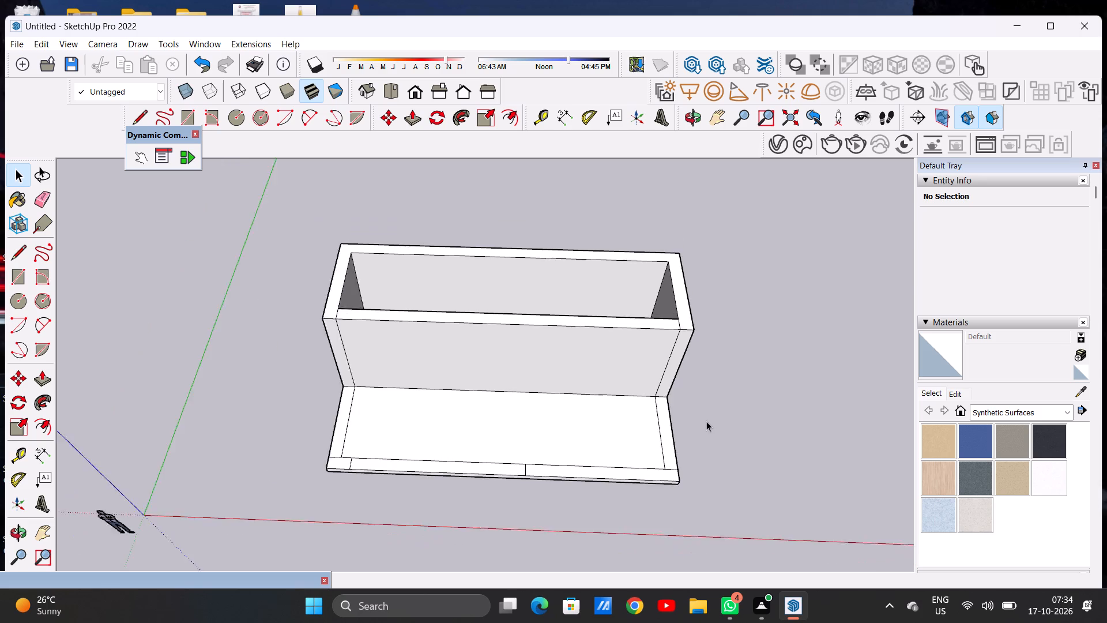
scroll(706, 421, "down", 2)
scroll(498, 444, "up", 3)
key("p")
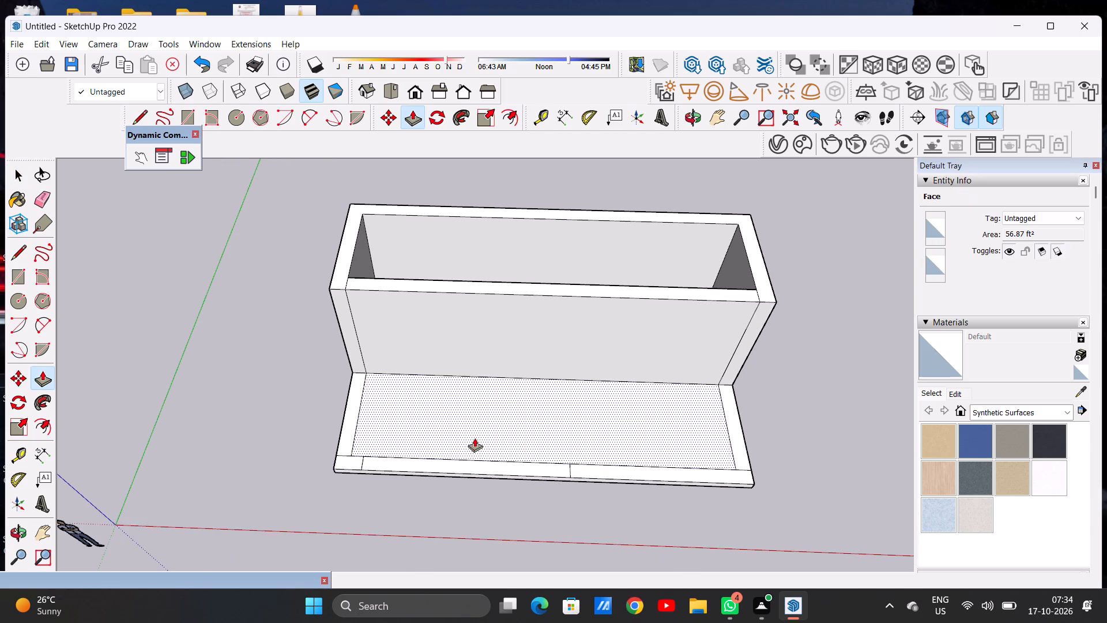
left_click(475, 438)
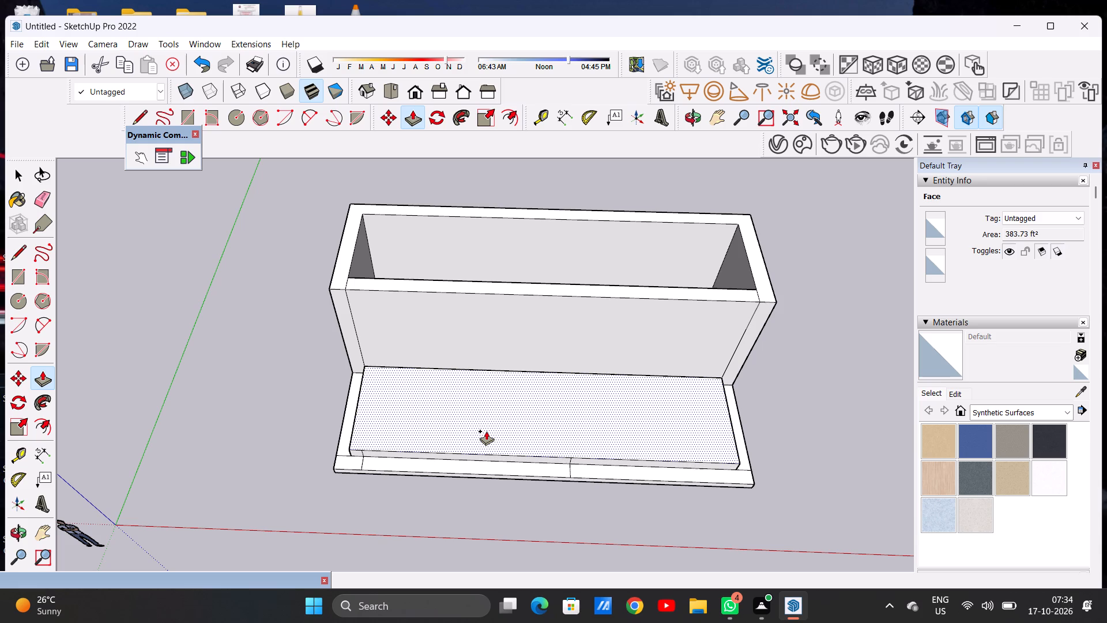
left_click(486, 431)
key("space")
Examine the raised front platform and the slab edge around it from several angles.
scroll(533, 456, "down", 5)
middle_click_drag(549, 440, 557, 370)
middle_click_drag(526, 513, 537, 446)
middle_click_drag(537, 446, 533, 461)
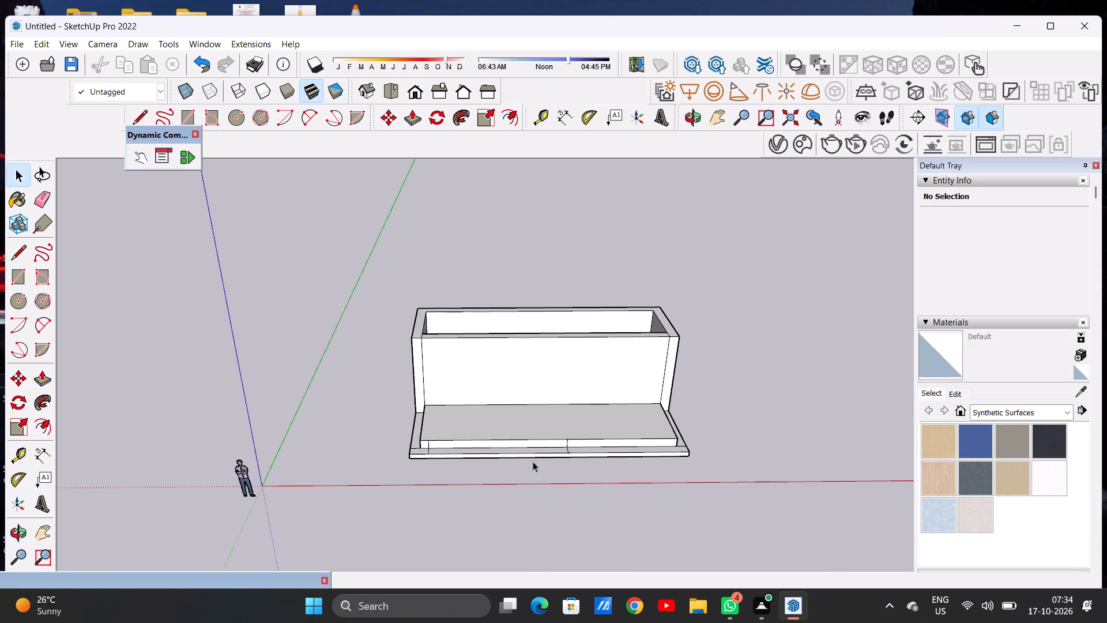
scroll(608, 444, "up", 7)
scroll(480, 455, "down", 5)
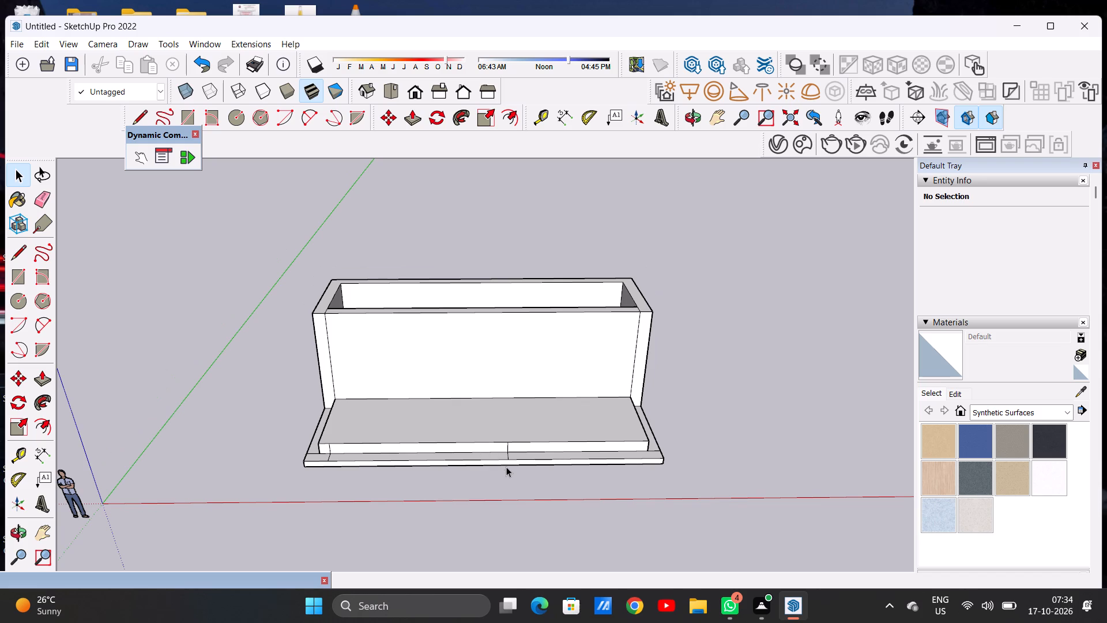
scroll(495, 377, "down", 6)
middle_click_drag(430, 426, 646, 461)
scroll(502, 465, "up", 6)
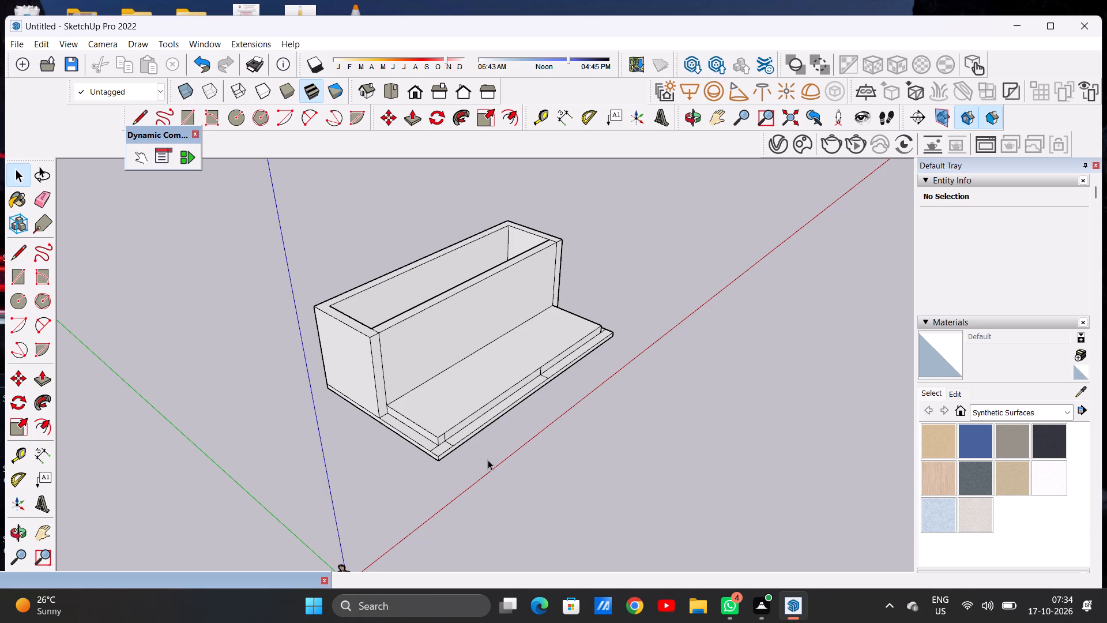
scroll(453, 426, "up", 18)
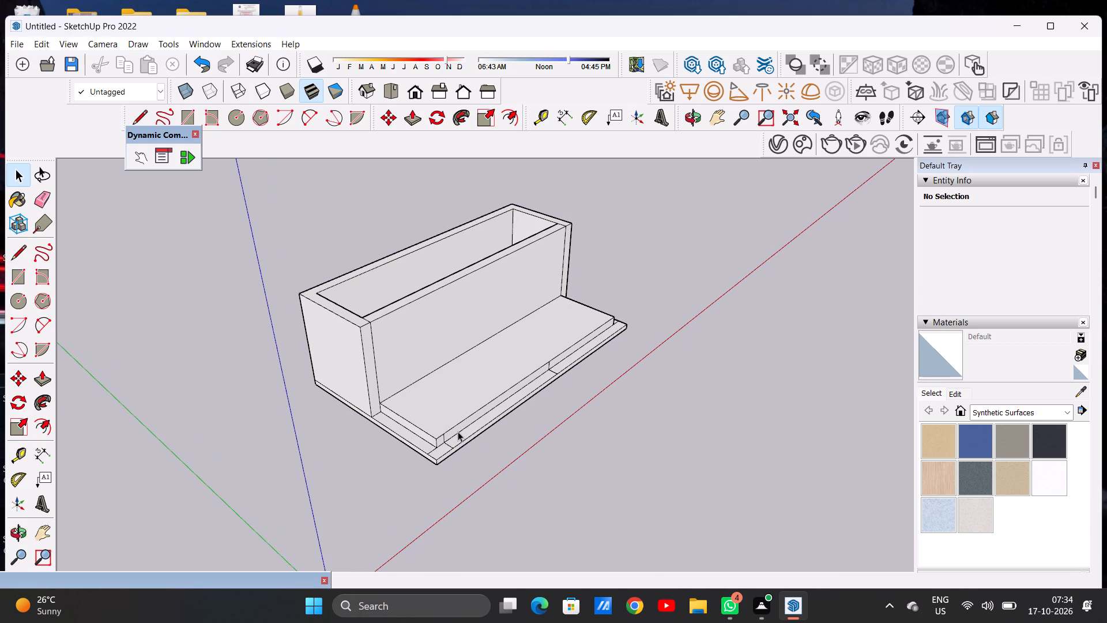
scroll(450, 442, "down", 6)
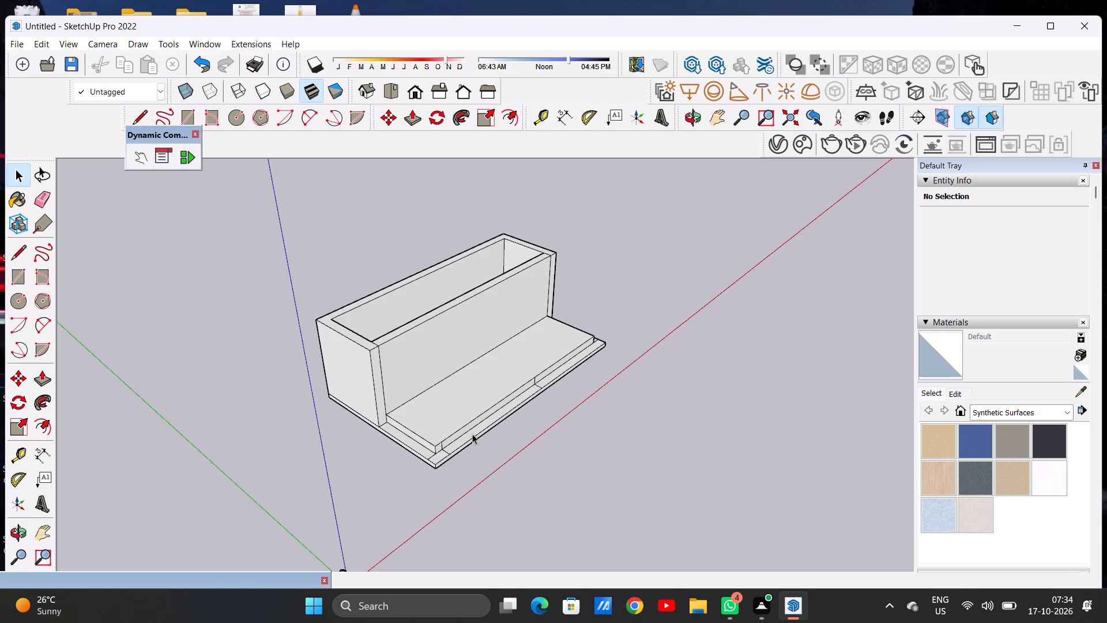
middle_click_drag(485, 426, 281, 449)
scroll(353, 396, "up", 3)
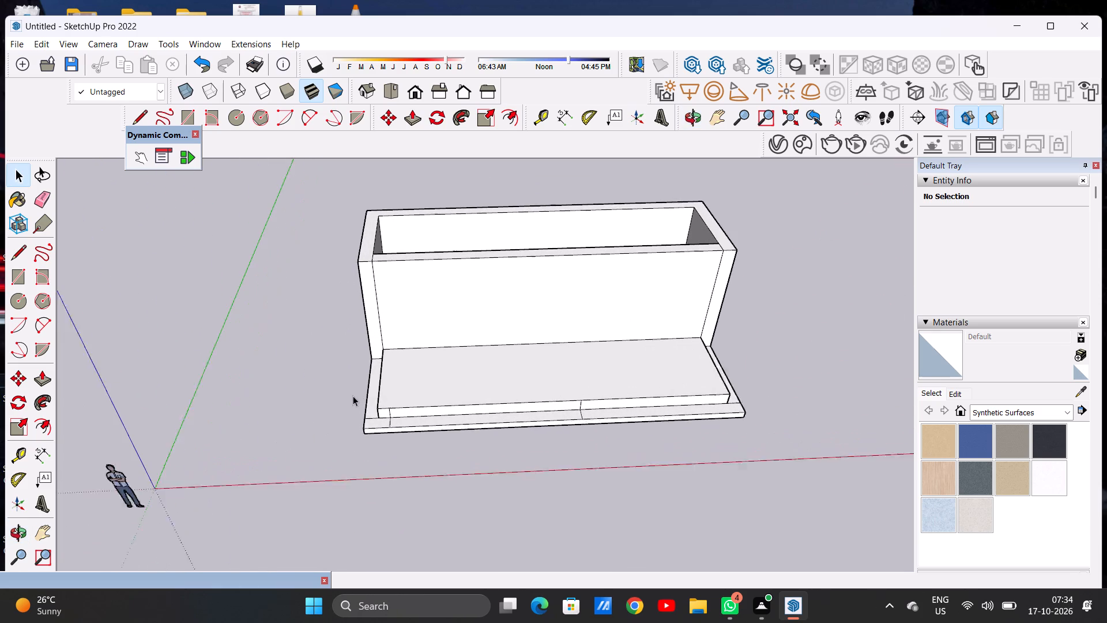
scroll(353, 396, "up", 2)
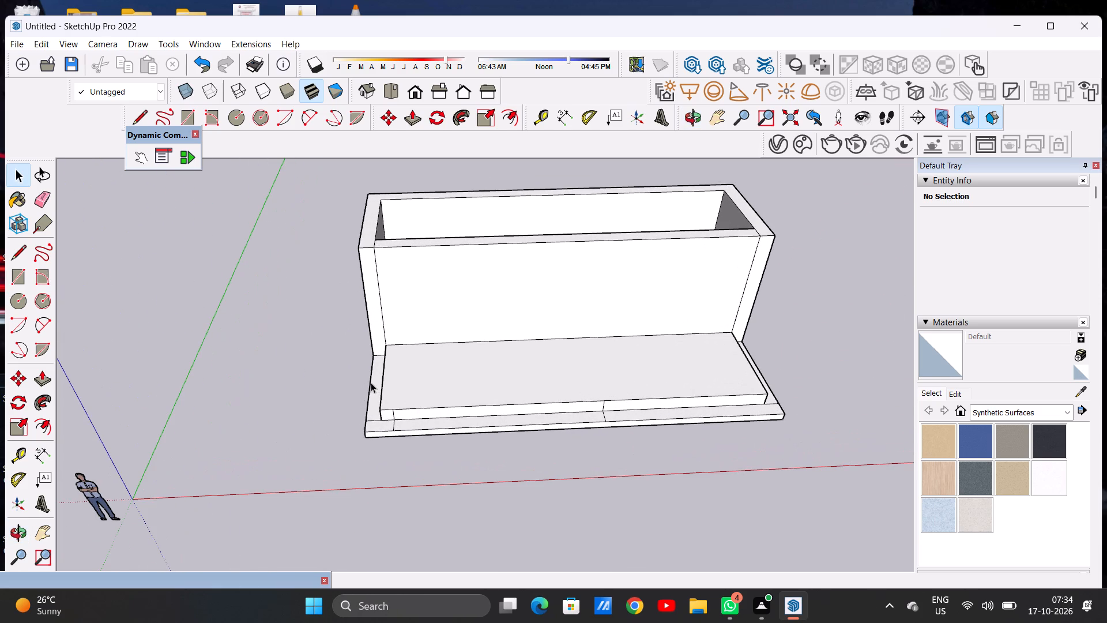
scroll(411, 423, "down", 2)
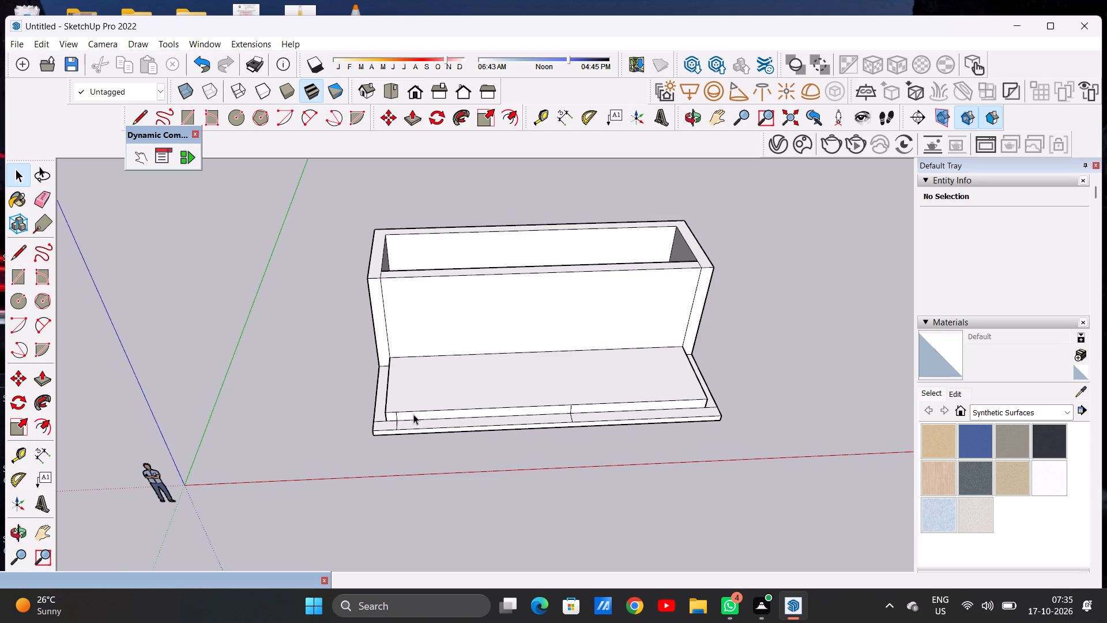
Push the longest segment of the platform's front riser back toward the partition wall by about 2' 10 1/2".
key("p")
scroll(415, 381, "up", 2)
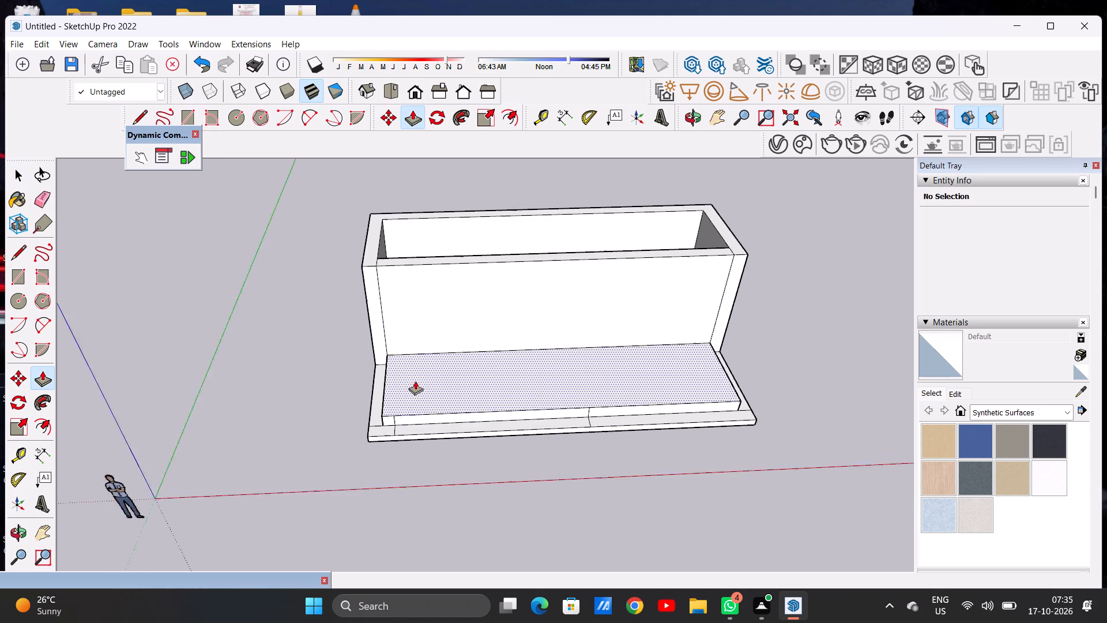
scroll(415, 381, "up", 8)
left_click(421, 439)
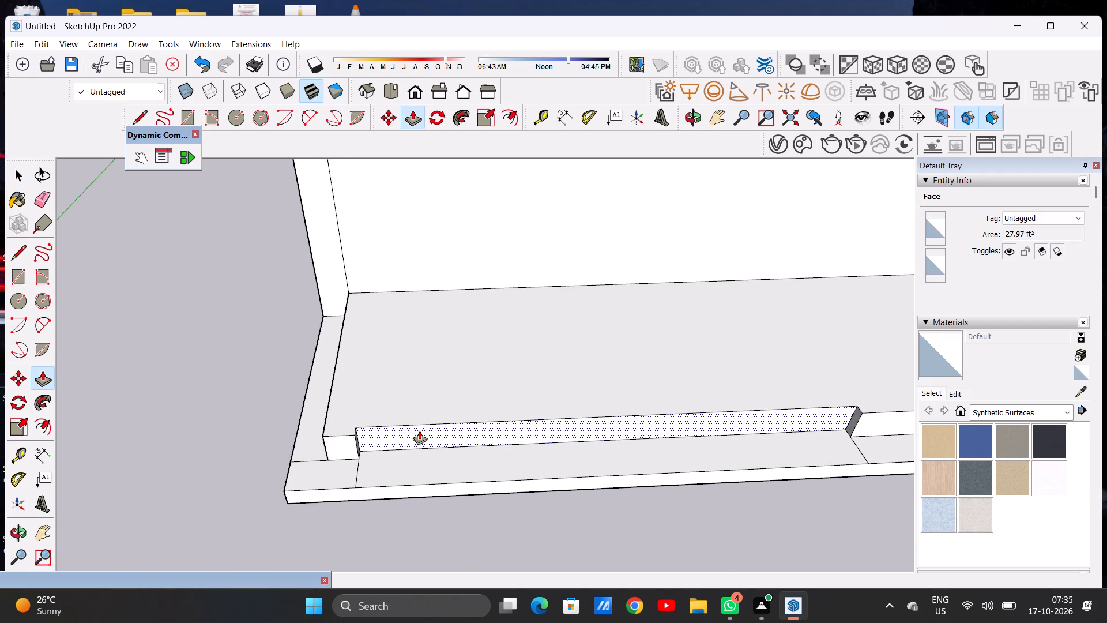
scroll(419, 430, "down", 5)
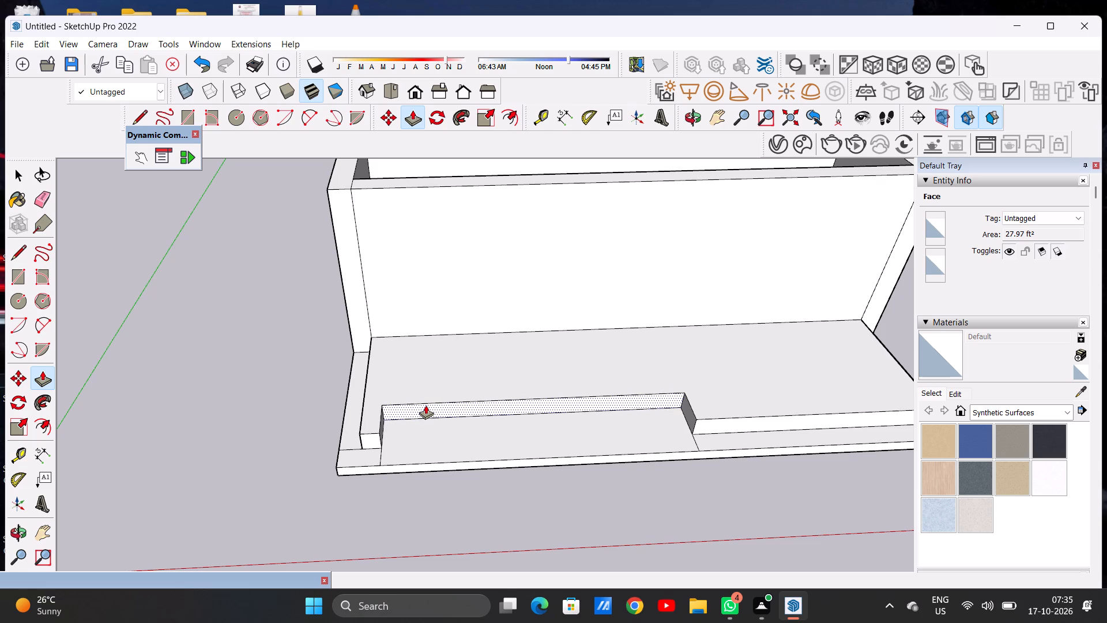
left_click(426, 405)
Push the short corner segment and the remaining end segment of the platform's front riser back, flush with the recessed segment.
scroll(372, 439, "up", 4)
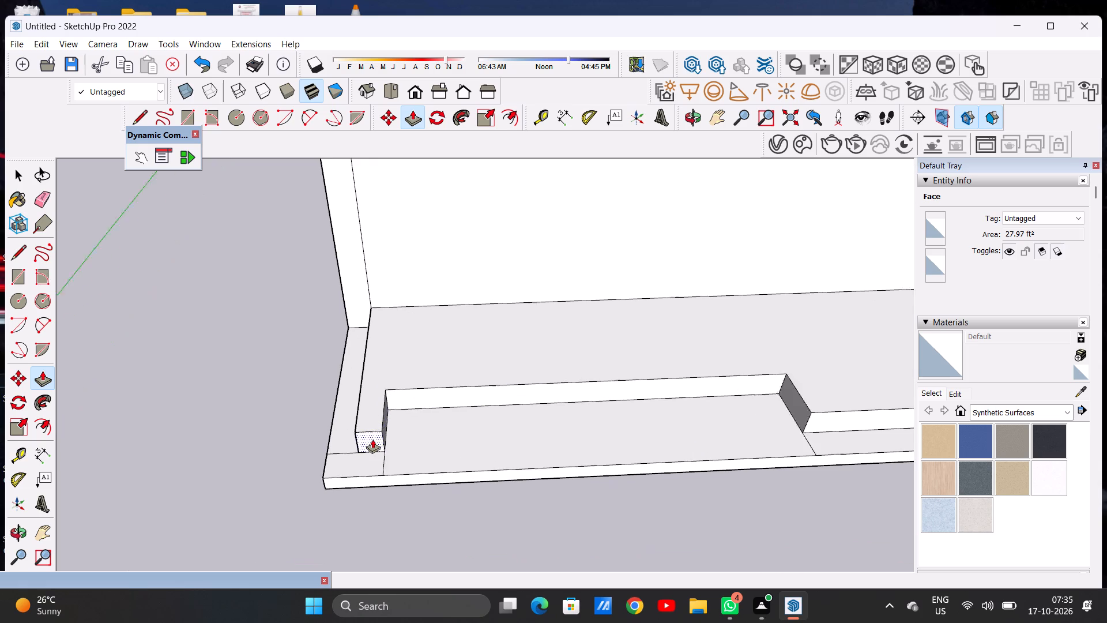
scroll(372, 439, "up", 1)
left_click(372, 438)
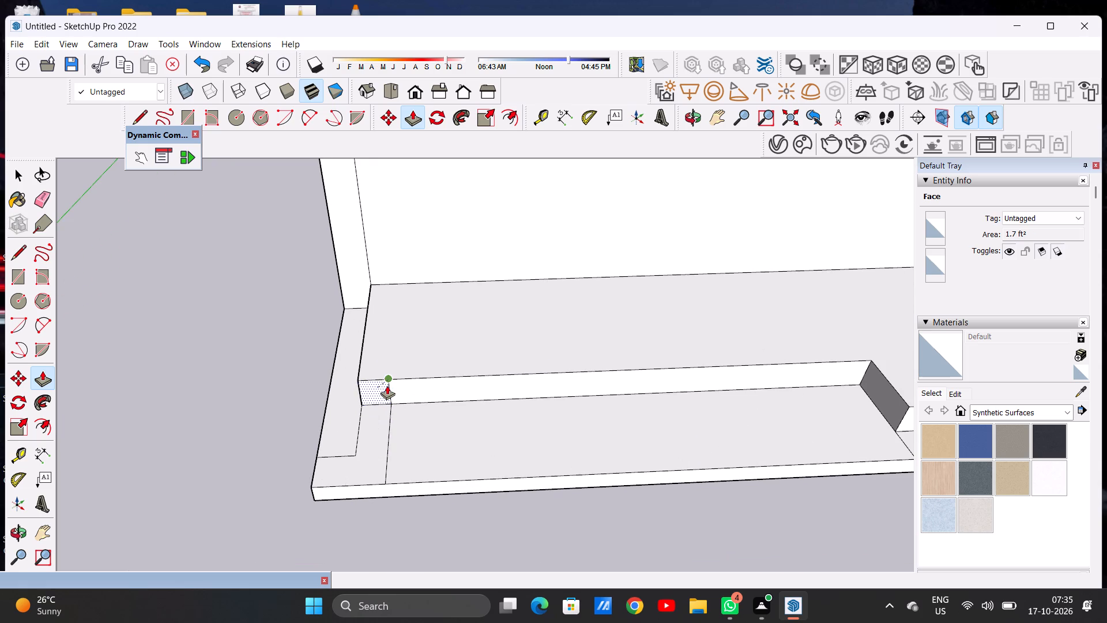
left_click(387, 385)
scroll(393, 421, "down", 9)
scroll(658, 406, "up", 5)
scroll(612, 409, "up", 7)
left_click(611, 429)
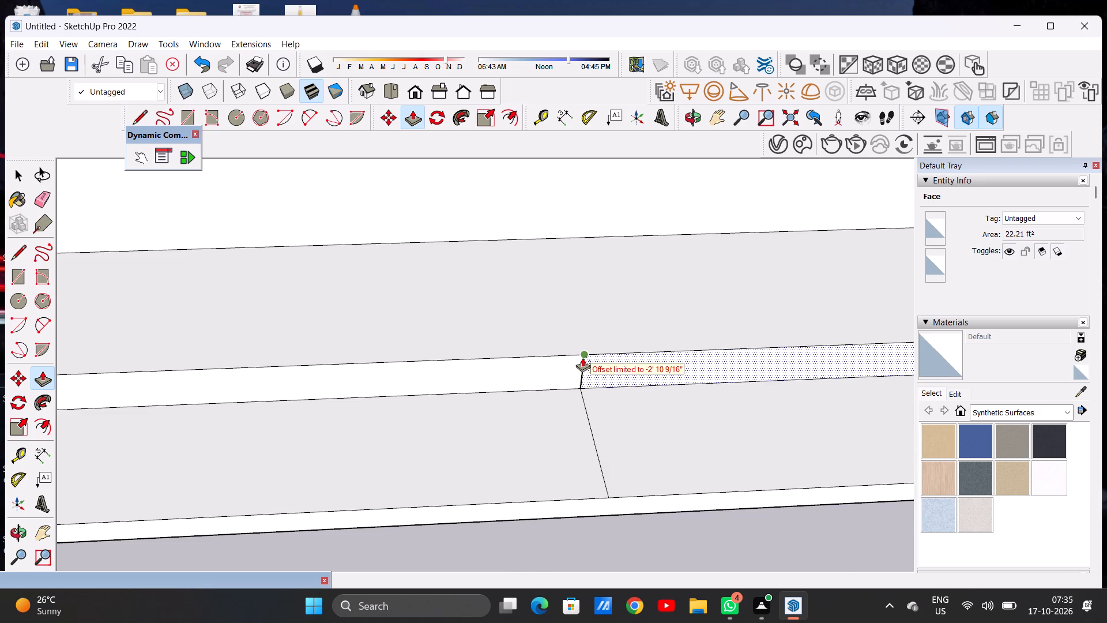
left_click(582, 358)
key("space")
Examine the set-back platform and the widened front strip of the slab from several angles.
scroll(603, 451, "down", 5)
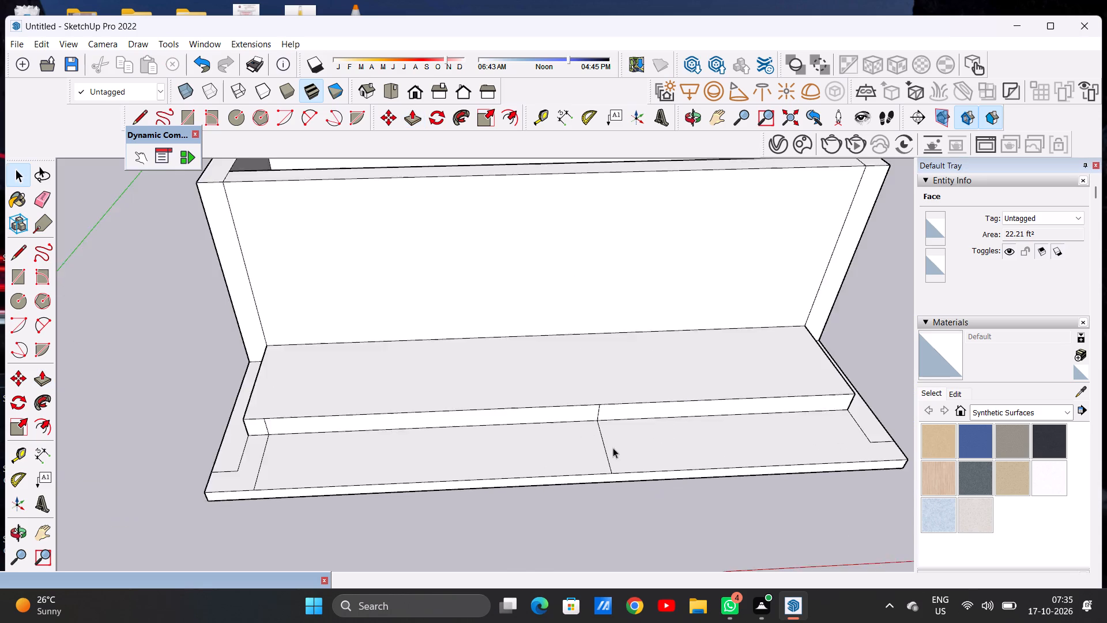
scroll(613, 448, "down", 10)
scroll(479, 478, "down", 1)
middle_click_drag(476, 476, 488, 415)
middle_click_drag(488, 422, 487, 474)
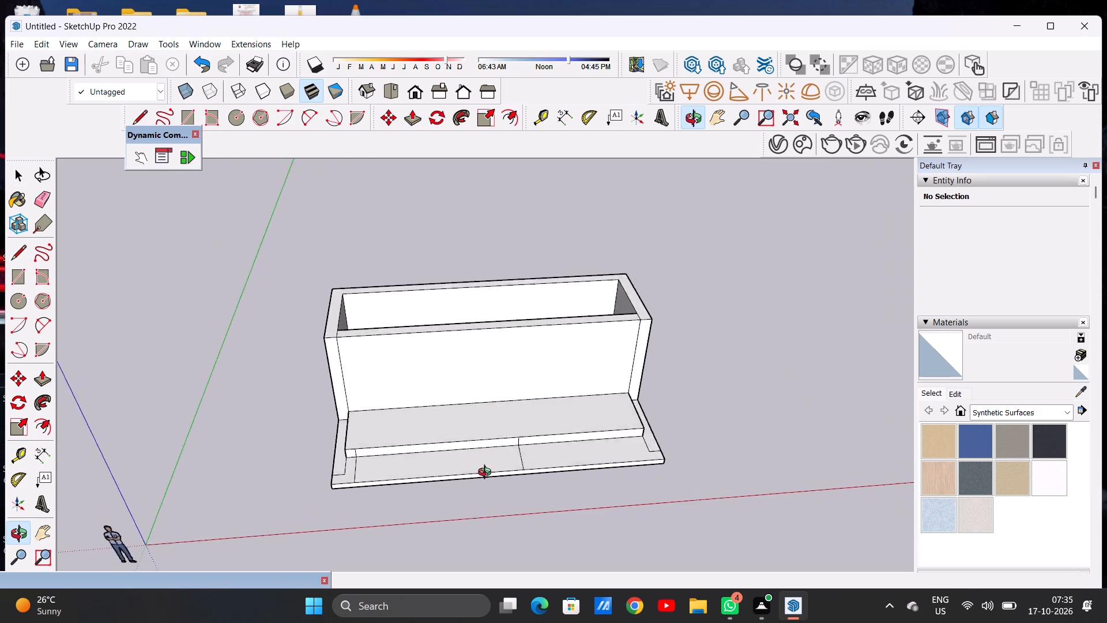
middle_click_drag(487, 474, 471, 520)
middle_click(471, 520)
scroll(466, 473, "up", 1)
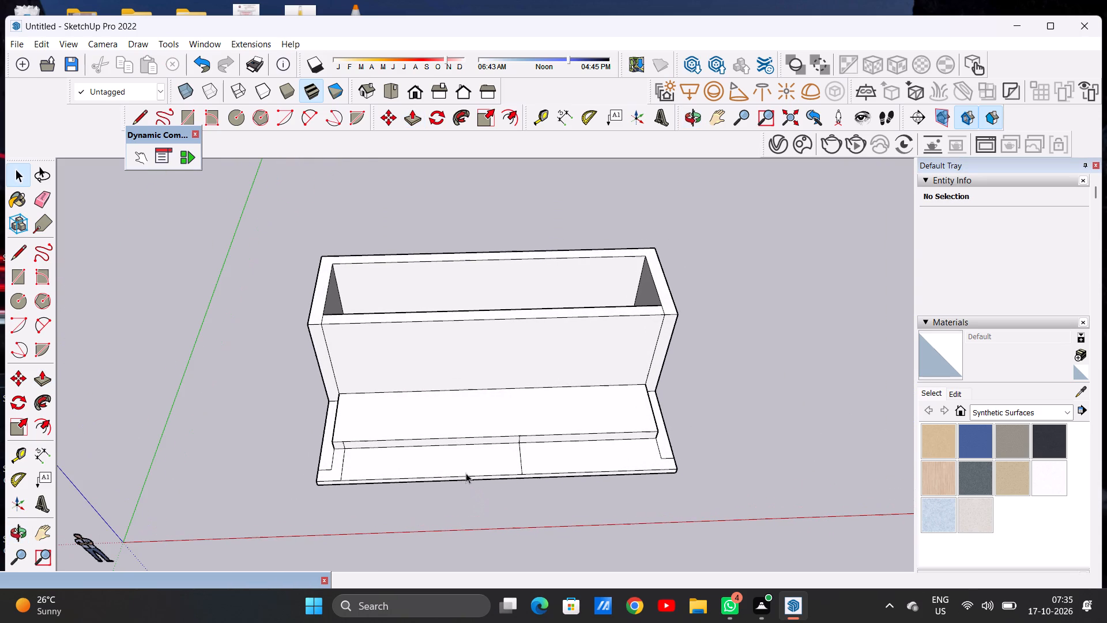
scroll(618, 453, "down", 1)
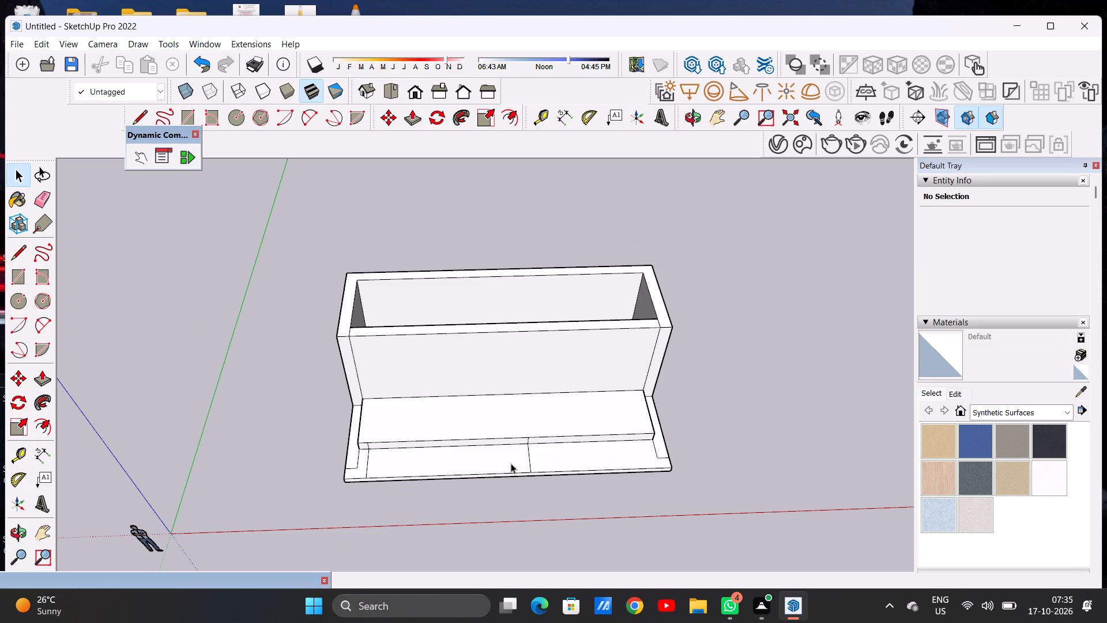
scroll(511, 463, "down", 3)
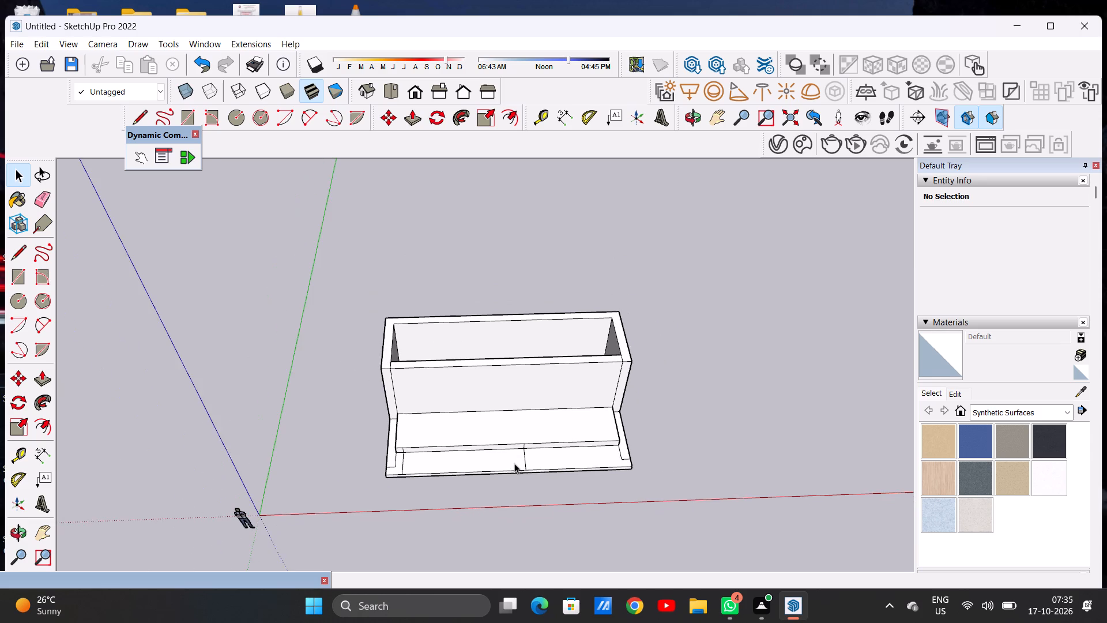
middle_click_drag(519, 467, 524, 415)
scroll(515, 456, "up", 3)
middle_click_drag(534, 513, 534, 516)
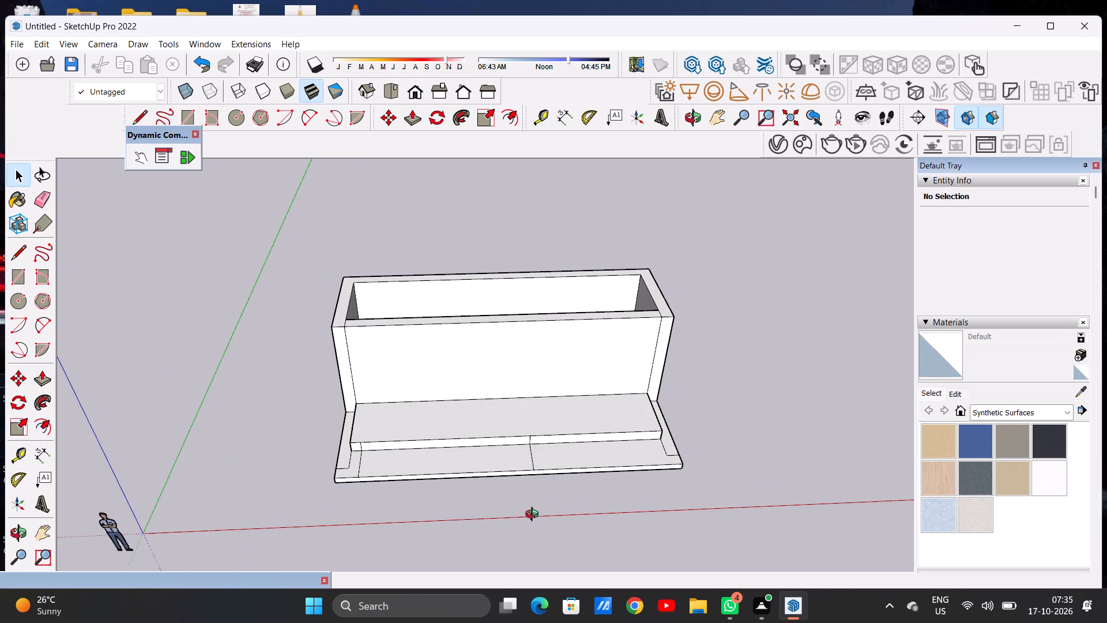
middle_click_drag(534, 516, 534, 521)
scroll(543, 426, "up", 4)
scroll(543, 426, "down", 7)
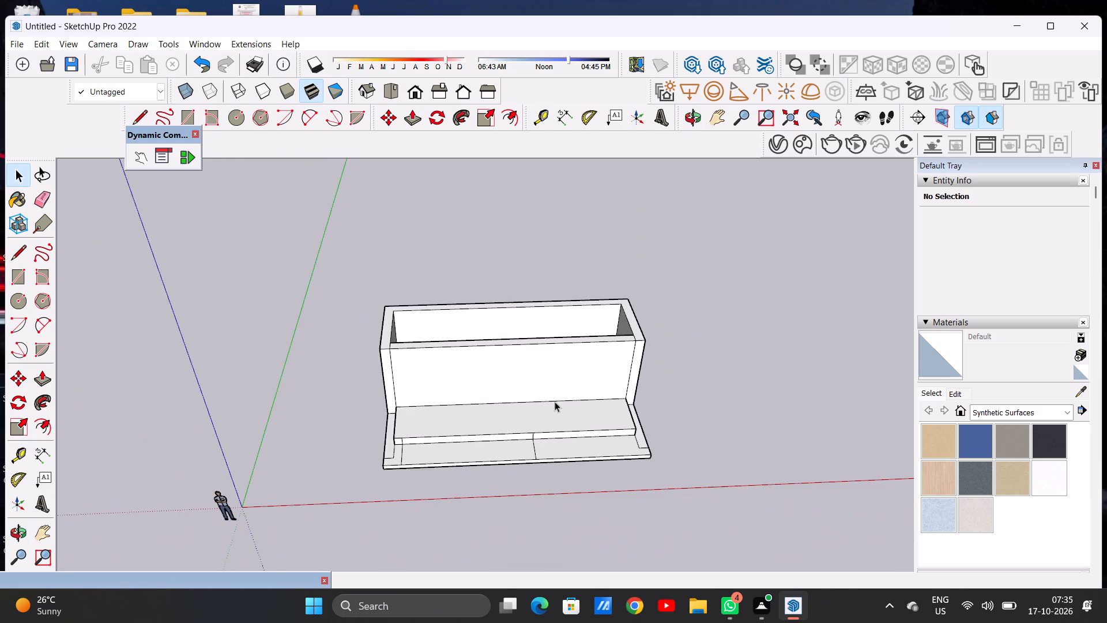
middle_click_drag(543, 455, 528, 504)
scroll(556, 452, "up", 2)
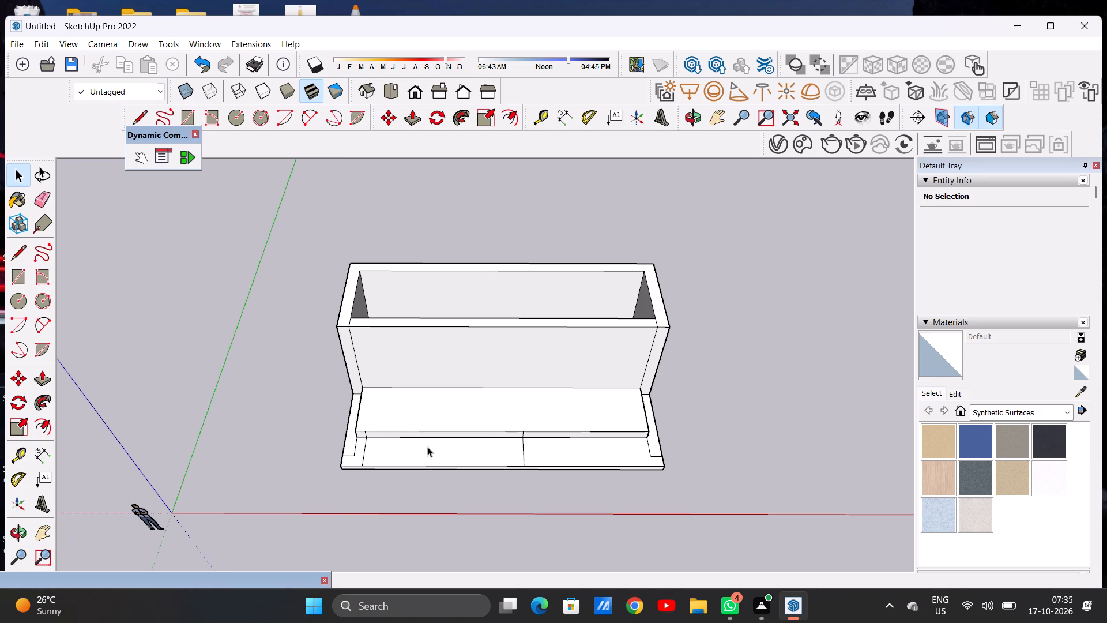
scroll(434, 444, "down", 5)
scroll(417, 423, "up", 6)
scroll(435, 440, "down", 9)
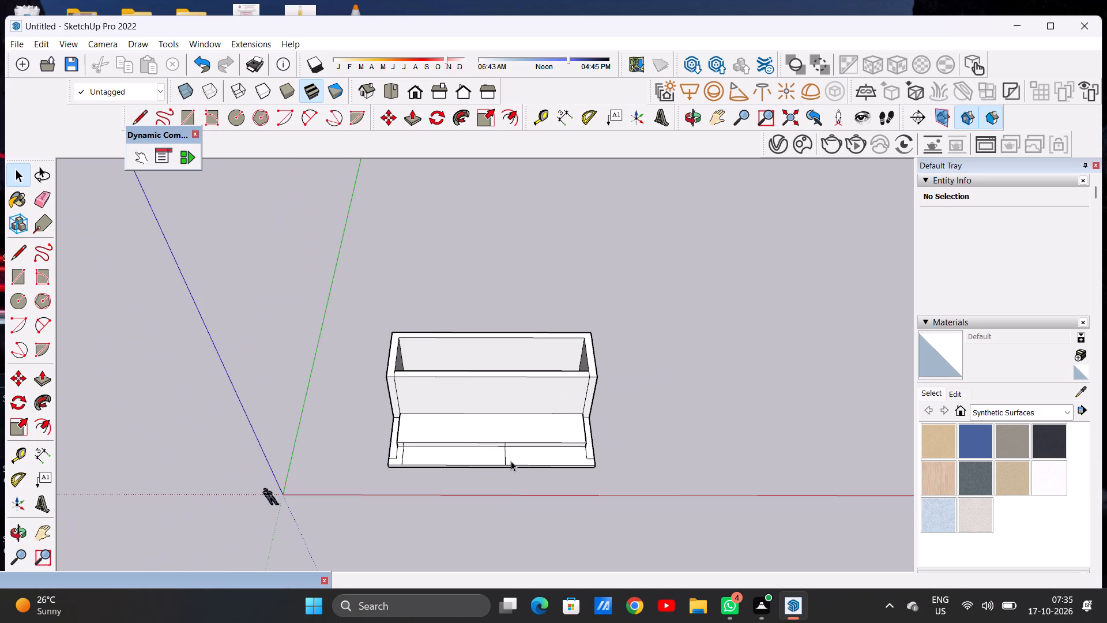
scroll(491, 440, "up", 6)
Draw a line extending the end edge of the side border strip to the cross line at the slab's front corner.
middle_click_drag(293, 463, 540, 427)
scroll(535, 400, "down", 1)
scroll(535, 400, "up", 1)
scroll(535, 400, "down", 3)
scroll(499, 504, "up", 9)
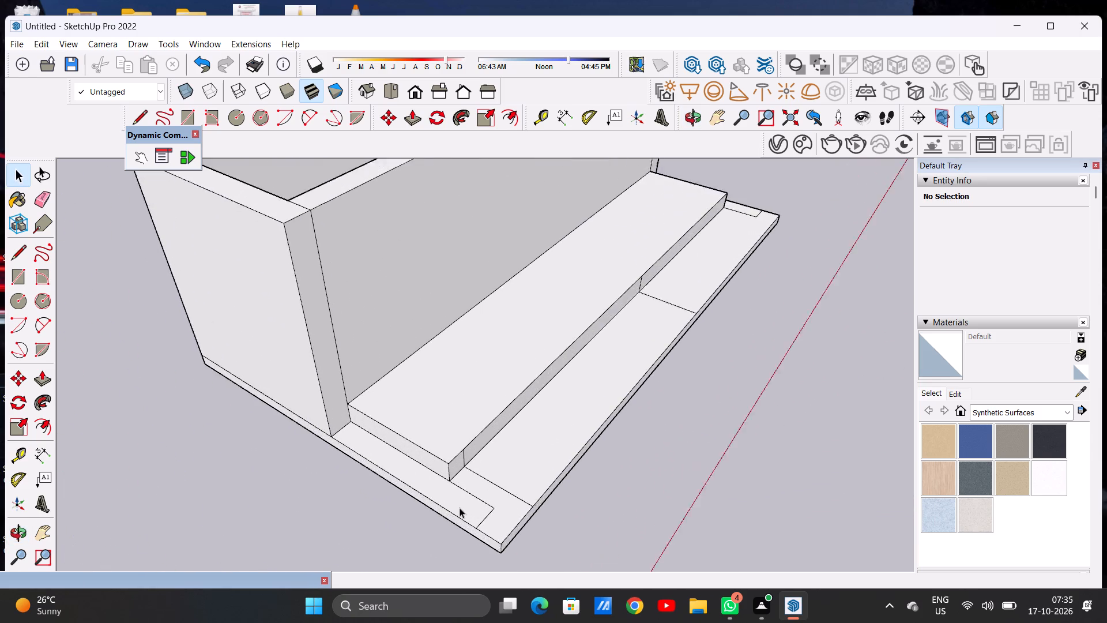
scroll(460, 508, "up", 3)
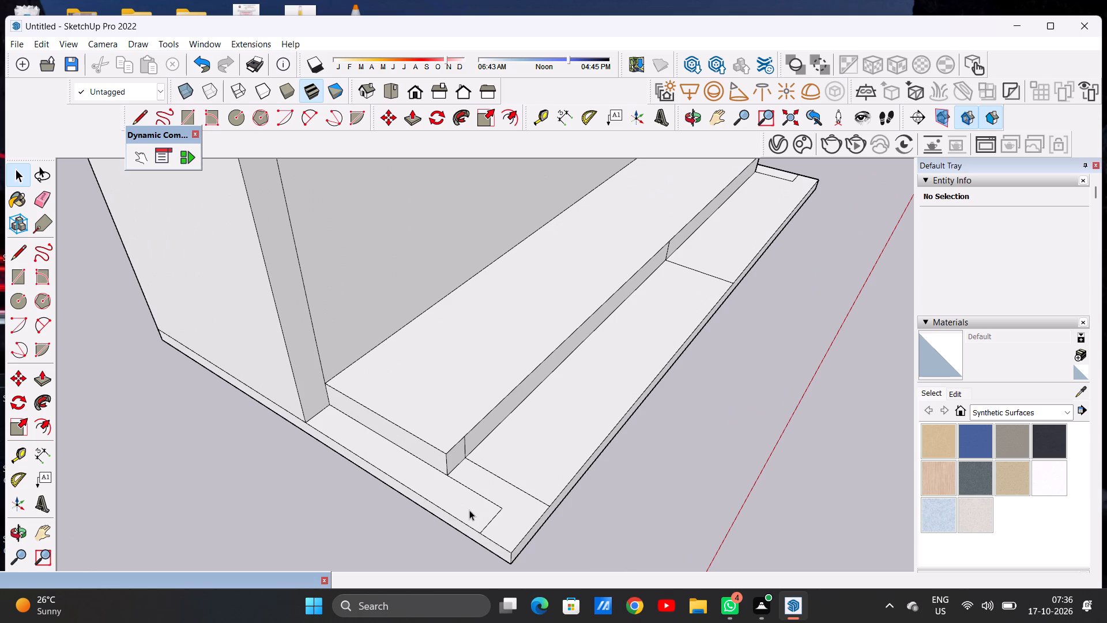
scroll(445, 500, "down", 4)
middle_click_drag(465, 513, 362, 501)
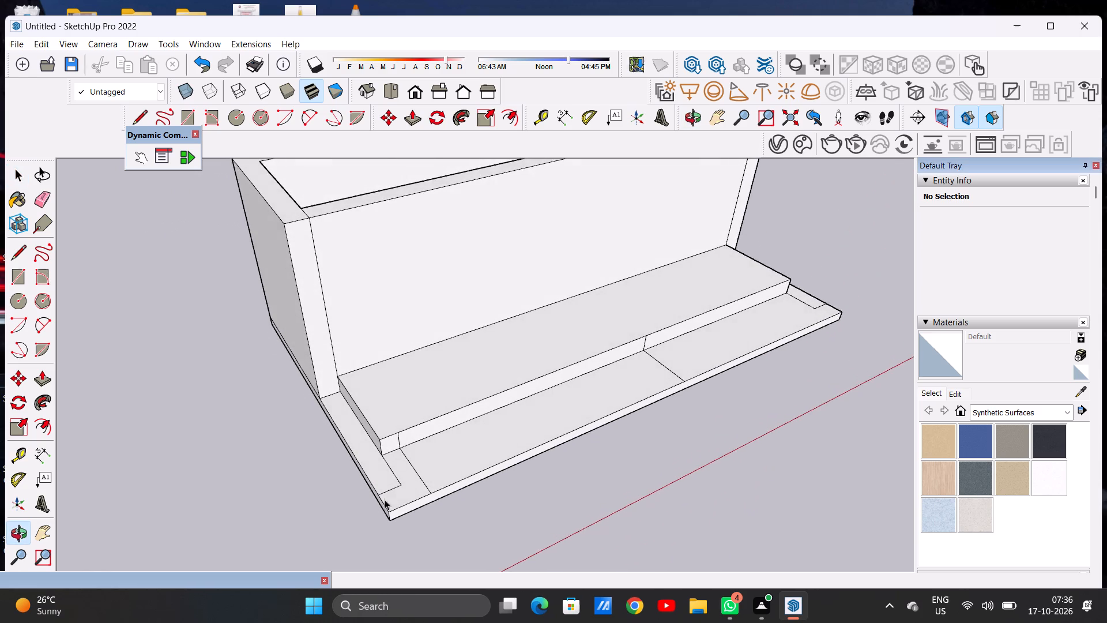
scroll(402, 490, "up", 1)
key("l")
scroll(403, 490, "up", 10)
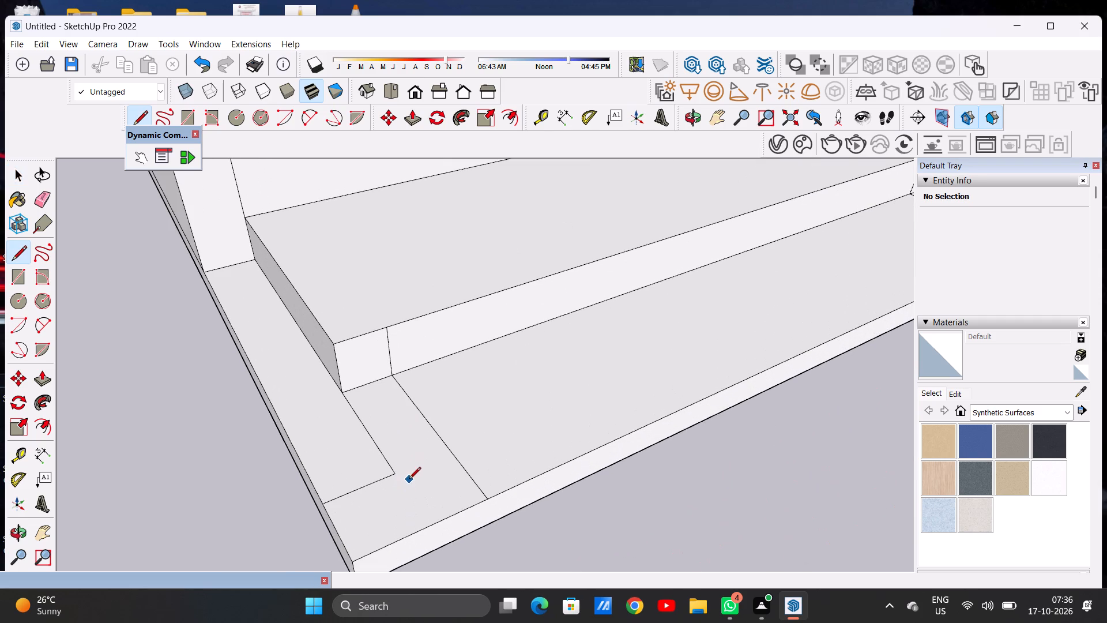
left_click(391, 472)
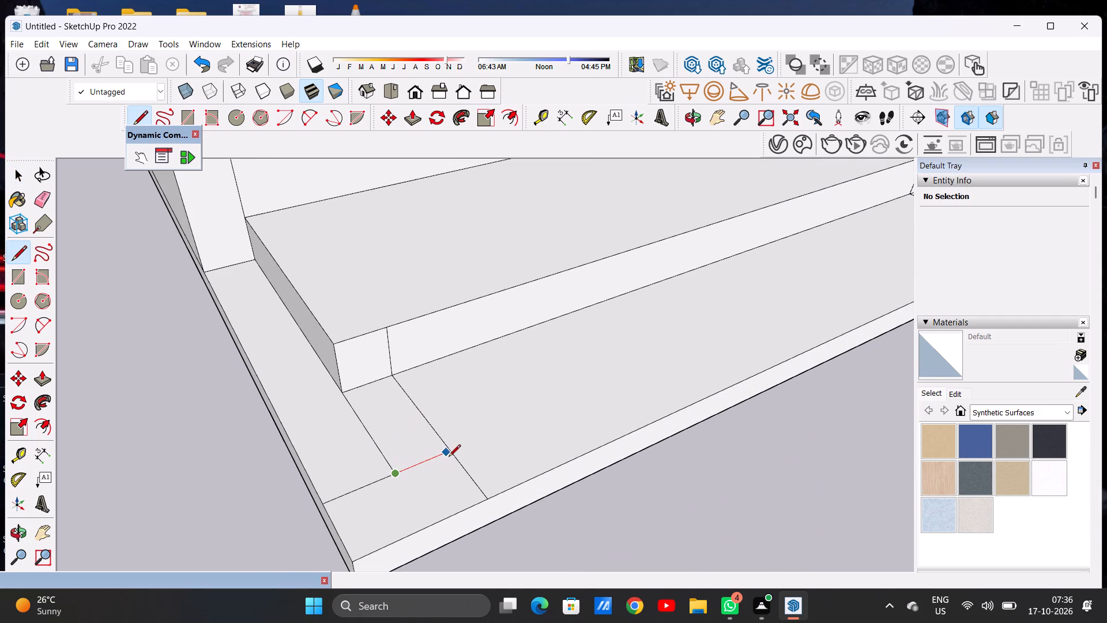
left_click(453, 448)
key("space")
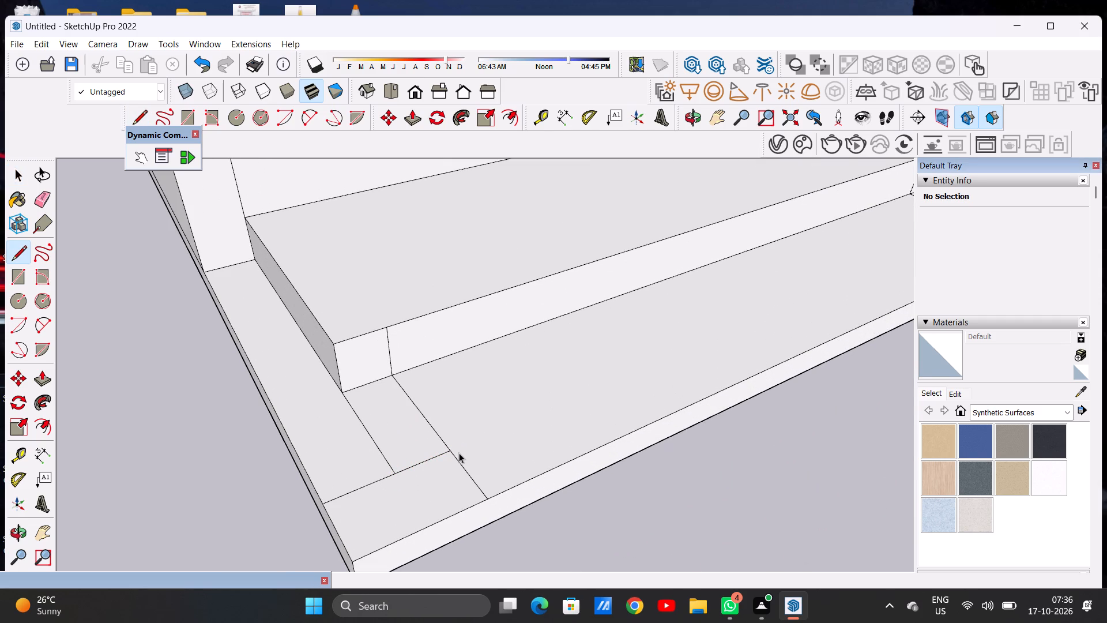
Erase the leftover edge between the side border strip and the small face beside it at that front corner.
key("e")
left_click_drag(378, 450, 384, 445)
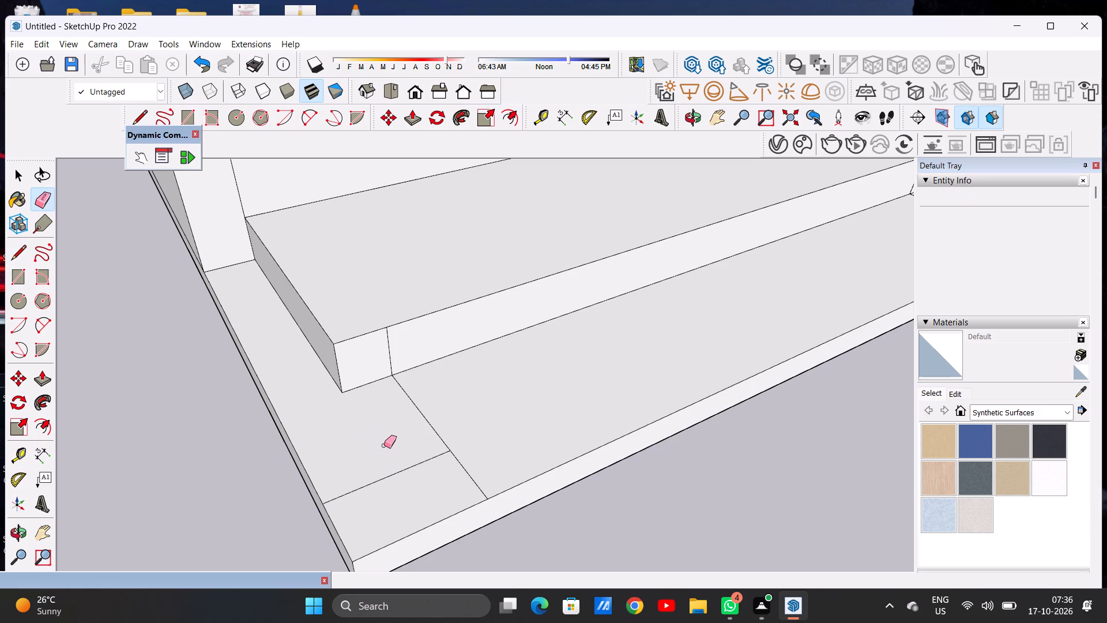
Erase the vertical edge near the platform riser's end and the strip line running from it to the small front-corner face.
scroll(364, 442, "down", 8)
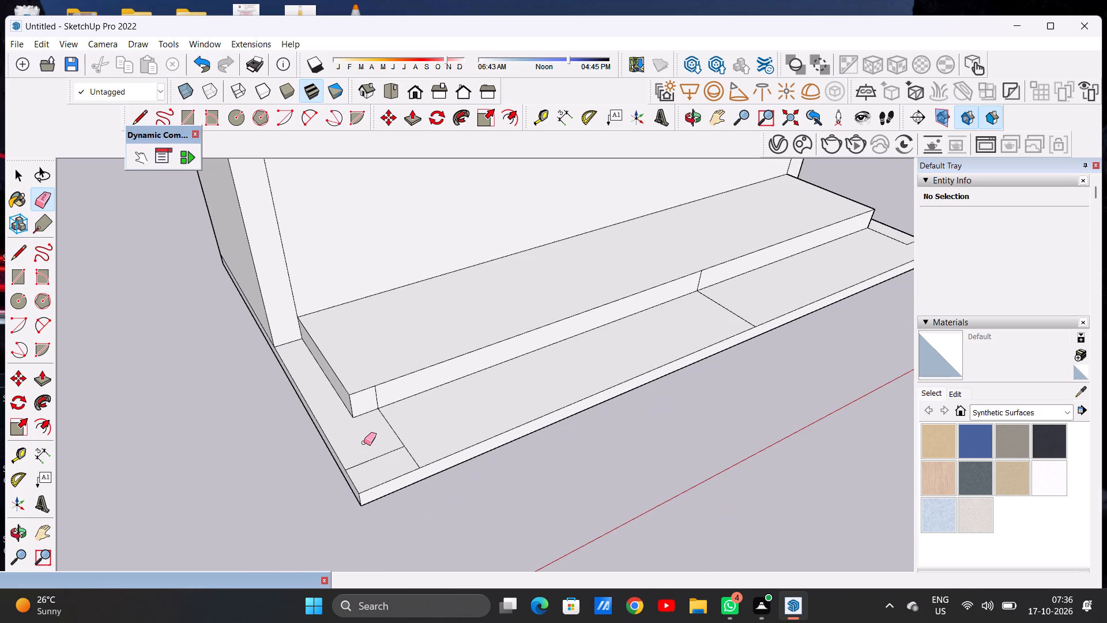
scroll(364, 442, "down", 3)
scroll(367, 431, "up", 15)
left_click_drag(372, 389, 374, 385)
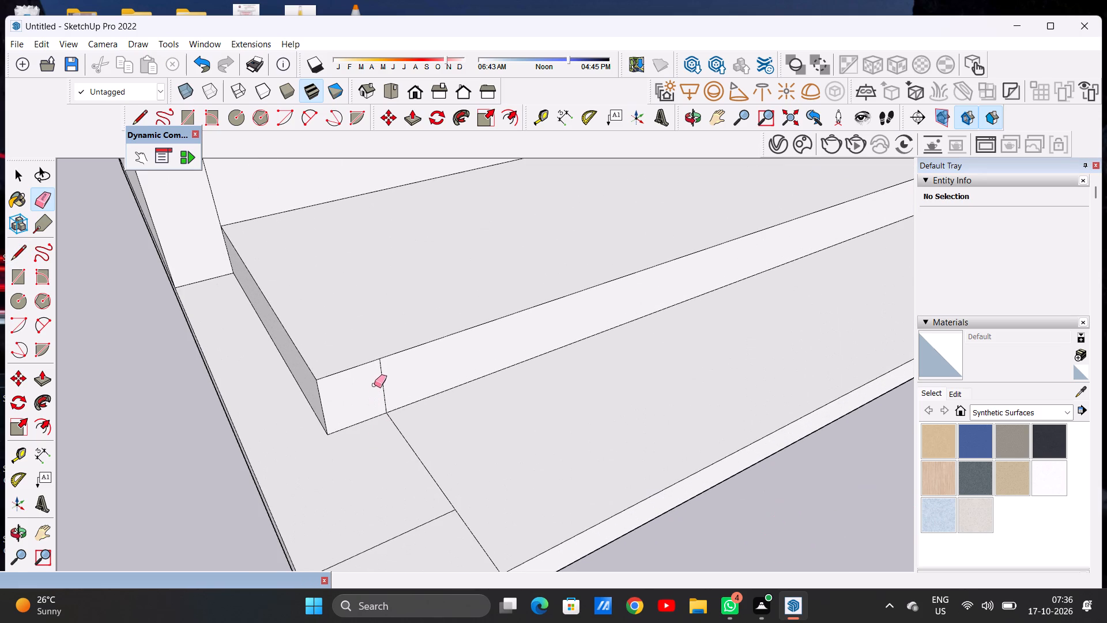
left_click_drag(374, 385, 390, 378)
left_click_drag(395, 459, 402, 459)
left_click_drag(402, 459, 427, 453)
Draw a line from the bottom corner of the platform's riser to the inner edge of the small front-corner face.
scroll(327, 436, "down", 9)
scroll(340, 476, "up", 1)
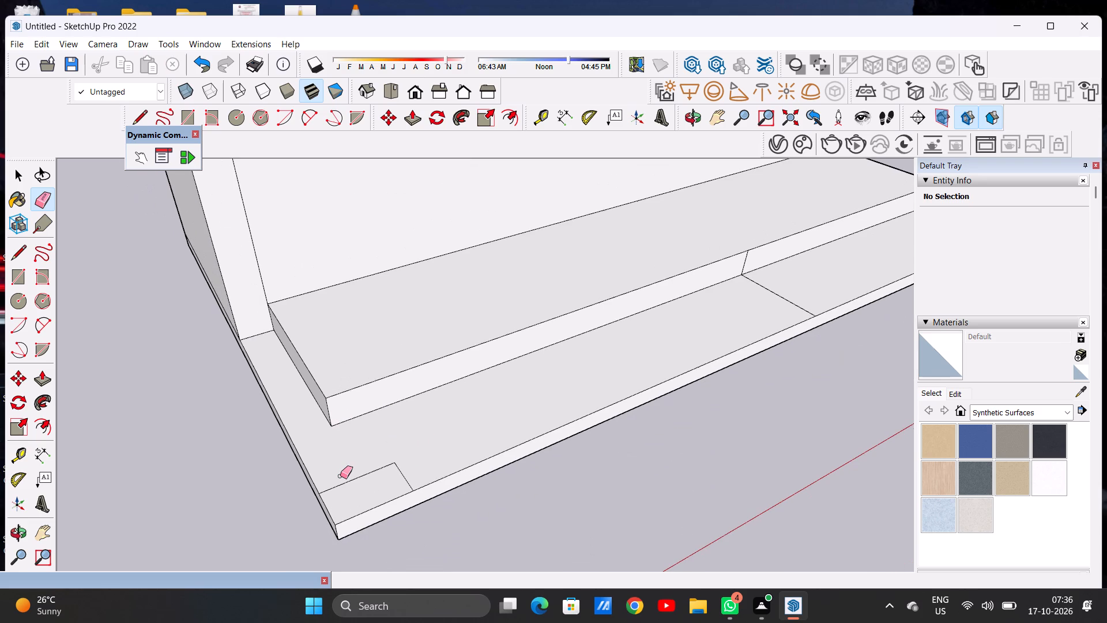
key("l")
scroll(344, 481, "up", 11)
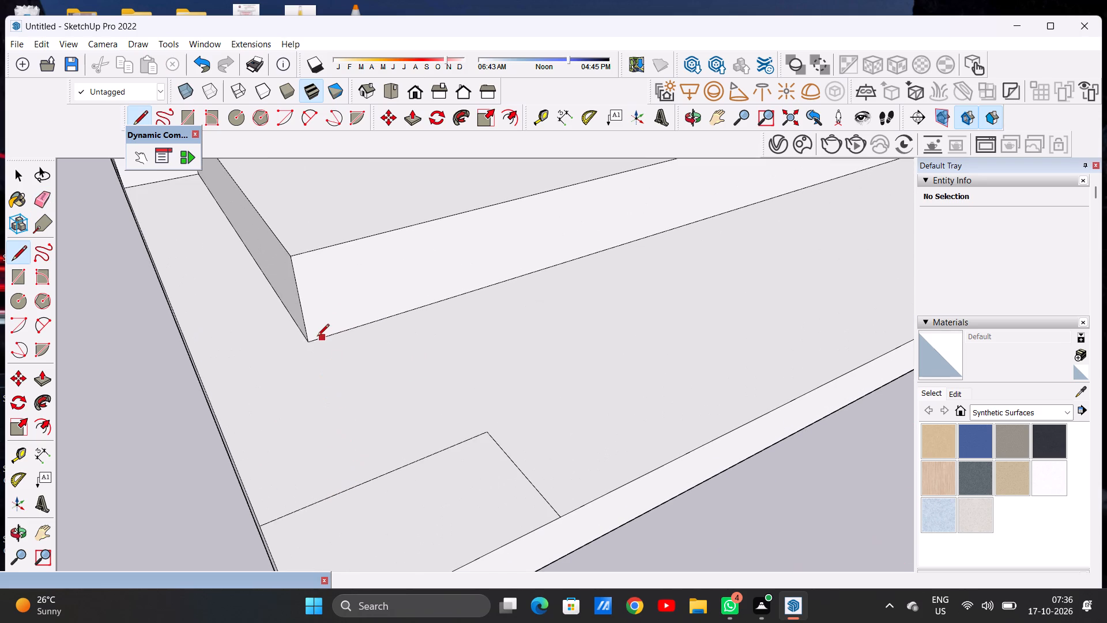
left_click(315, 339)
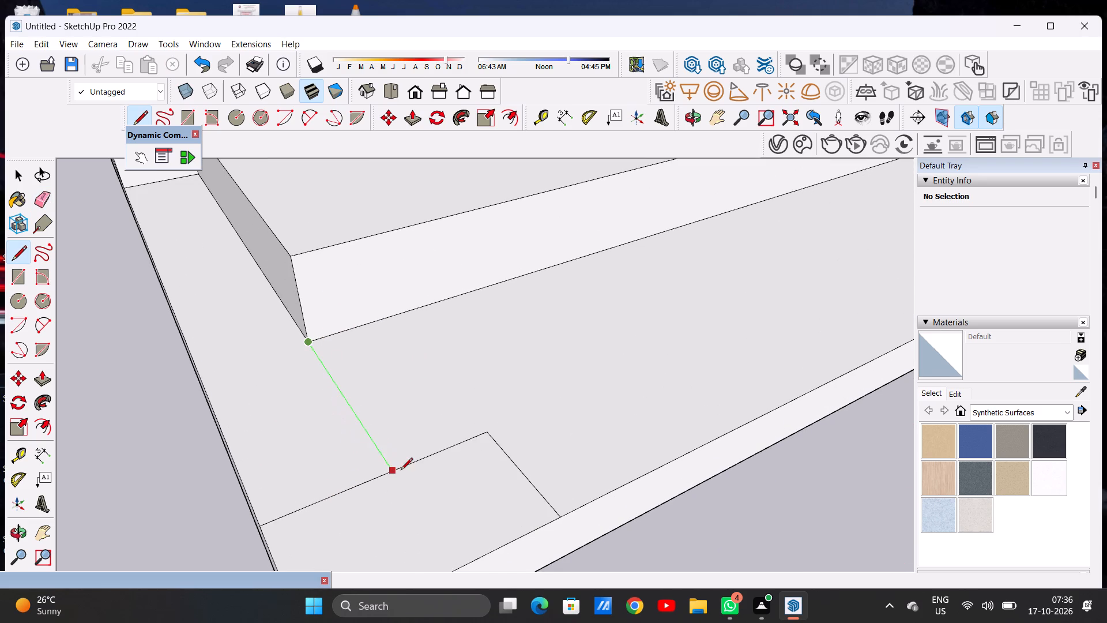
left_click(392, 471)
scroll(343, 457, "down", 12)
scroll(350, 452, "up", 1)
scroll(350, 452, "down", 6)
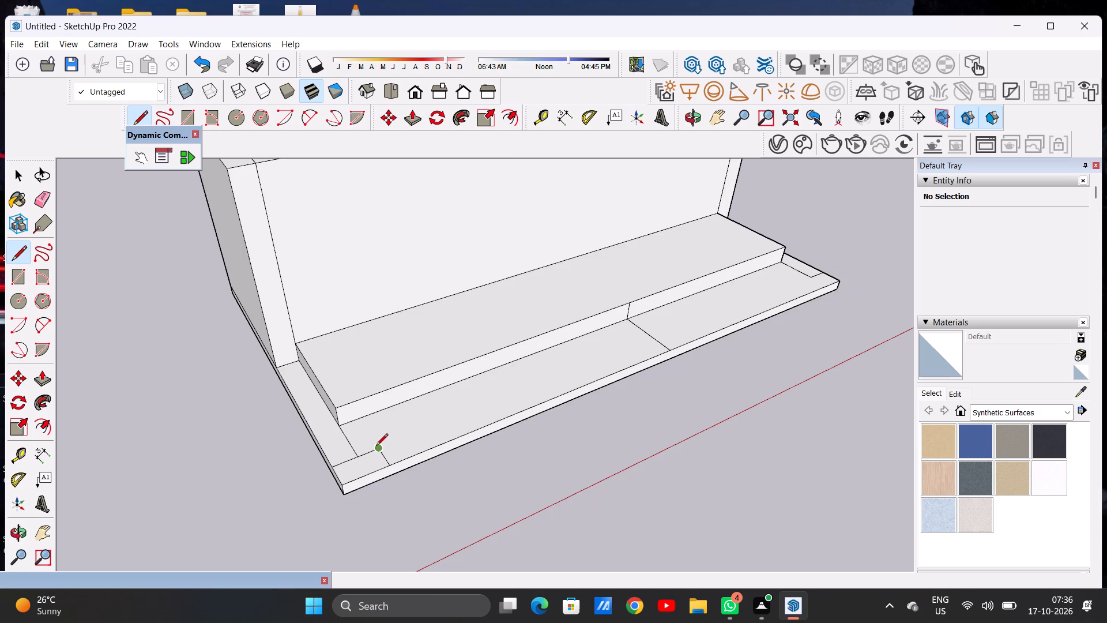
scroll(376, 446, "down", 2)
key("space")
Erase the leftover vertical edge in the middle of the platform's front riser.
key("e")
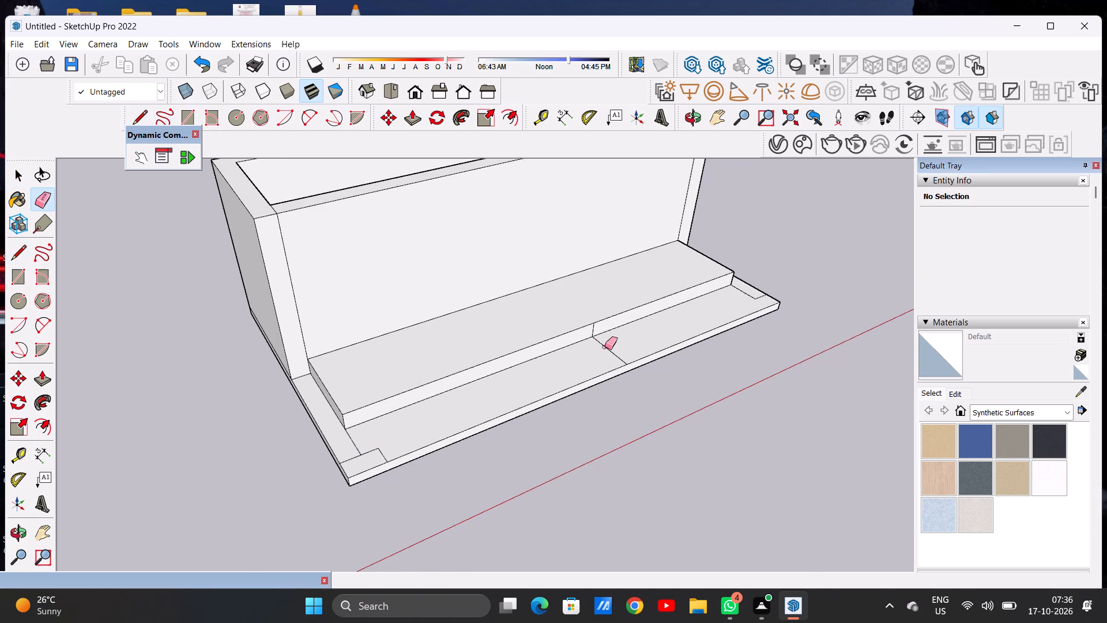
scroll(601, 334, "up", 10)
left_click_drag(568, 337, 587, 329)
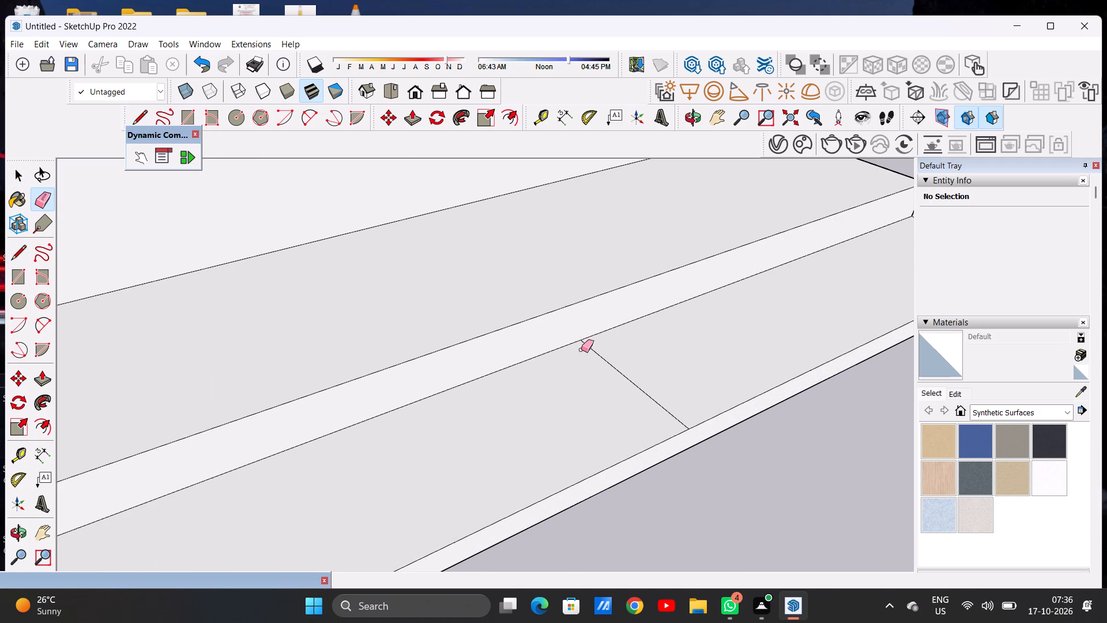
scroll(574, 360, "down", 12)
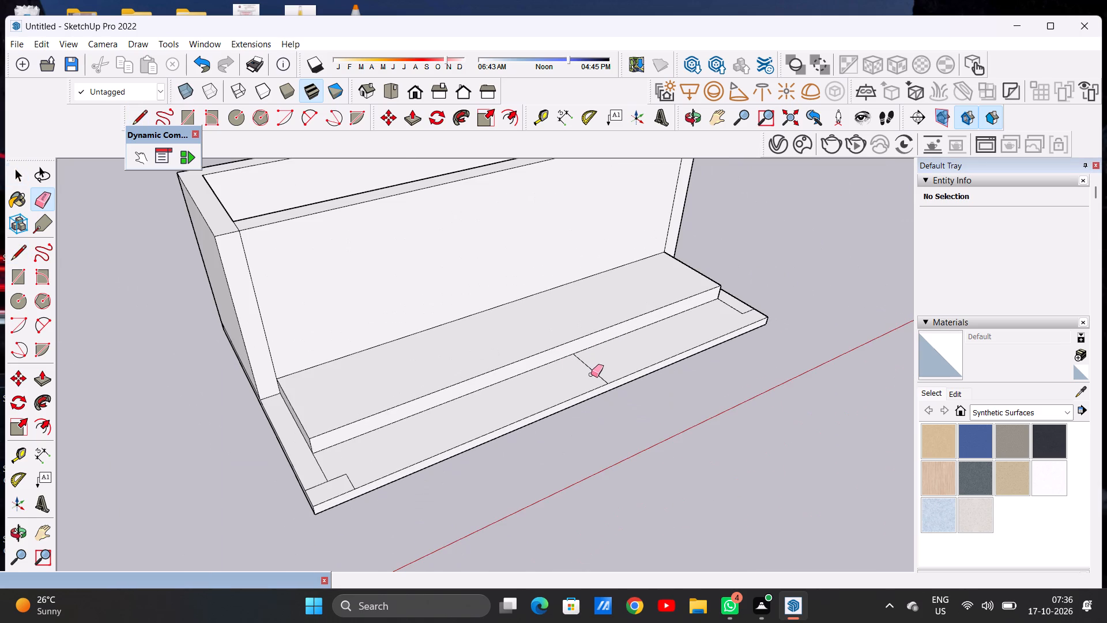
key("space")
Draw a line along the front strip from the small corner face's inner corner to the border corner at the opposite end.
type("L")
scroll(453, 434, "up", 7)
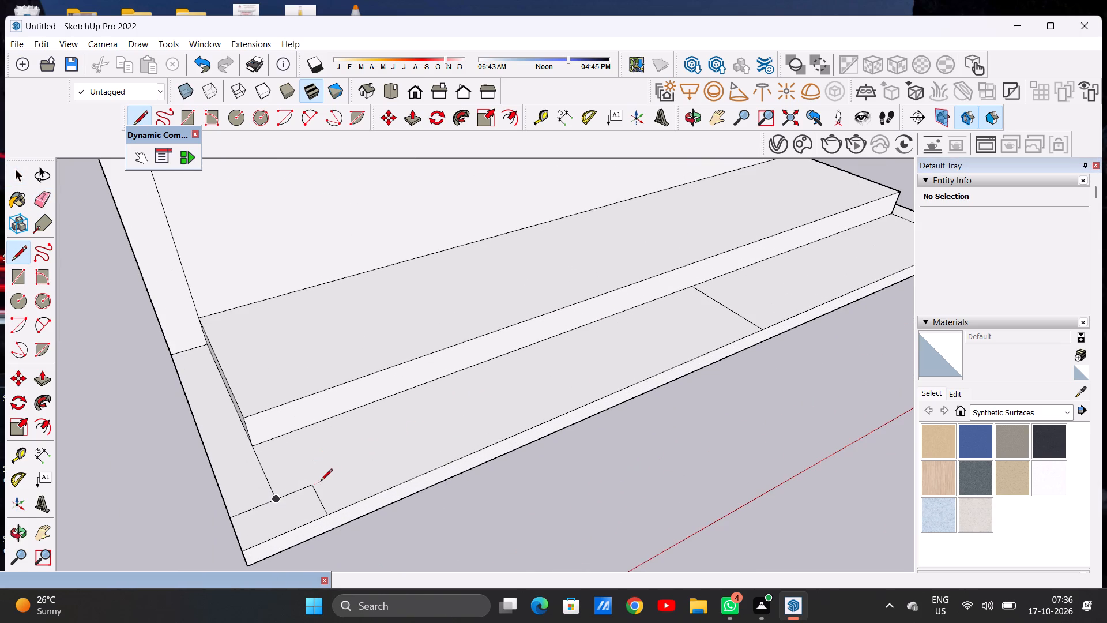
left_click(314, 487)
scroll(450, 430, "down", 8)
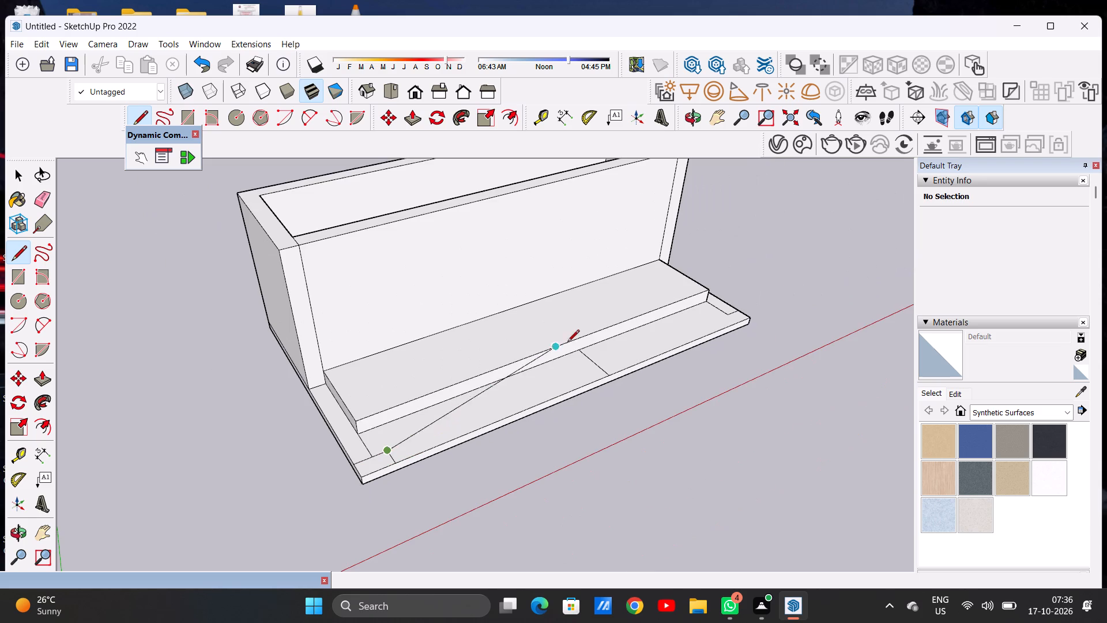
scroll(633, 346, "up", 8)
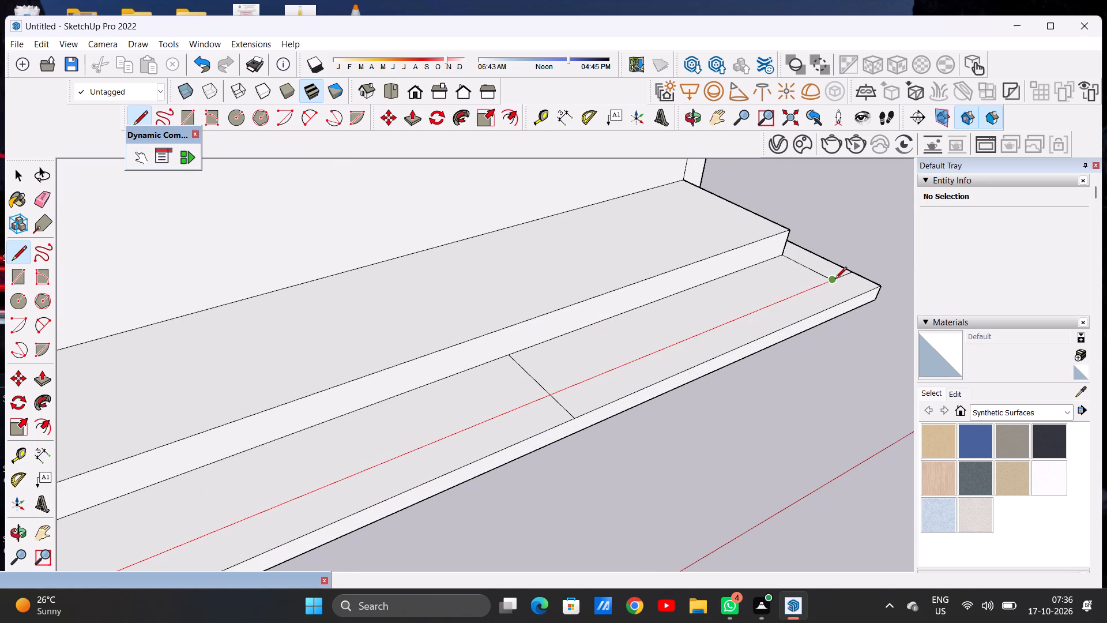
left_click(839, 286)
key("space")
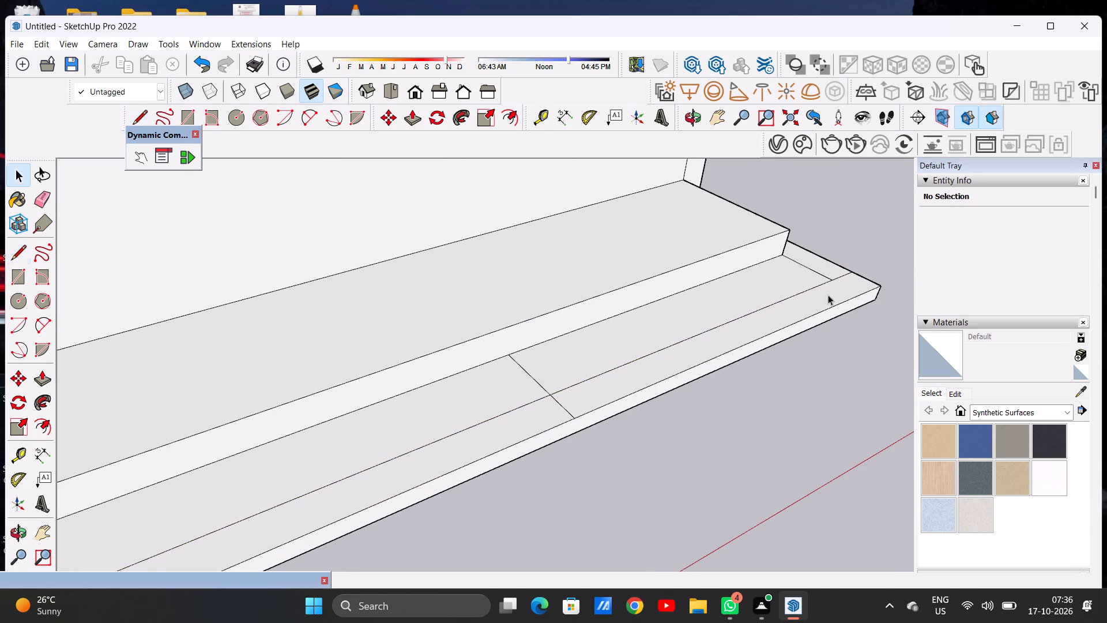
Erase the part of the middle cross line between the platform's riser and the new lengthwise line.
scroll(502, 404, "up", 5)
key("e")
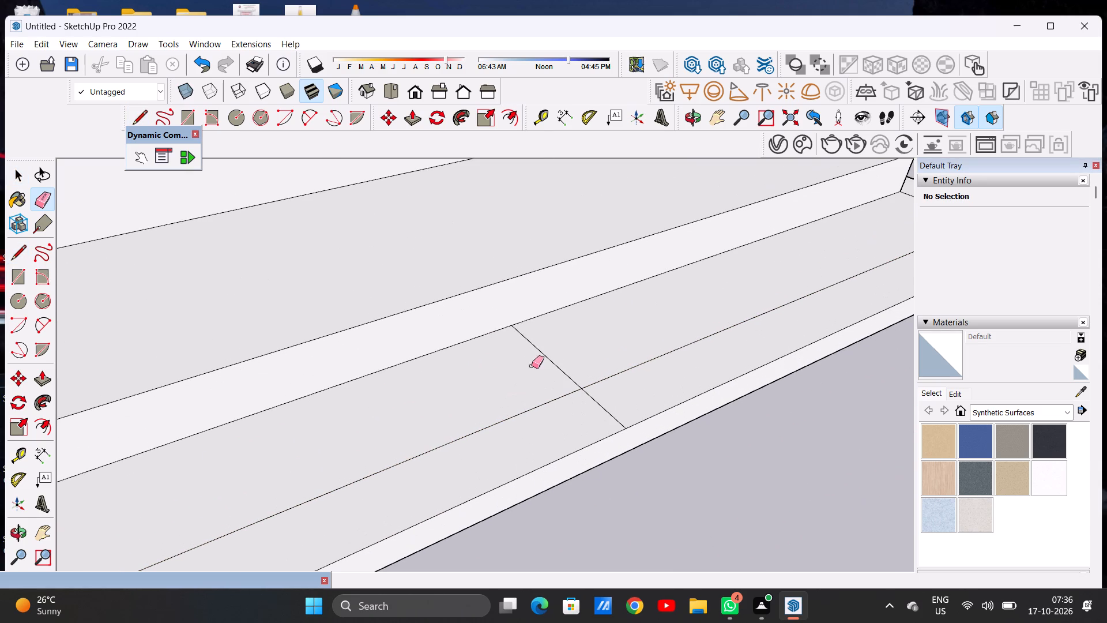
left_click_drag(532, 366, 565, 355)
Examine the front border strip and its end corners from several angles.
scroll(562, 388, "down", 19)
middle_click_drag(666, 363, 583, 362)
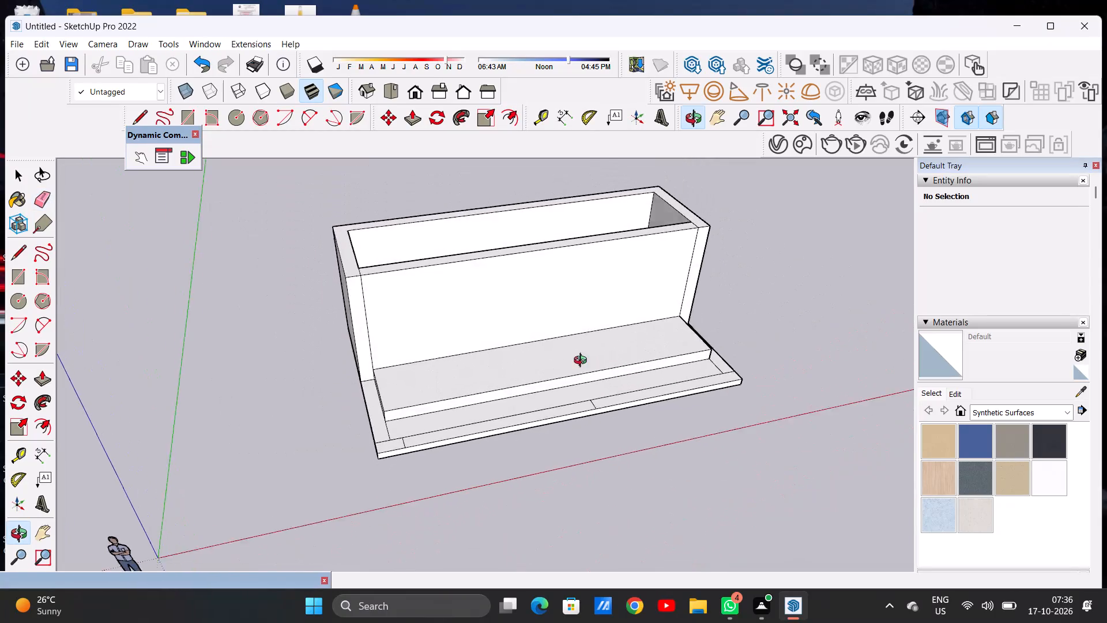
middle_click_drag(583, 362, 575, 362)
scroll(739, 393, "up", 12)
middle_click_drag(706, 380, 613, 392)
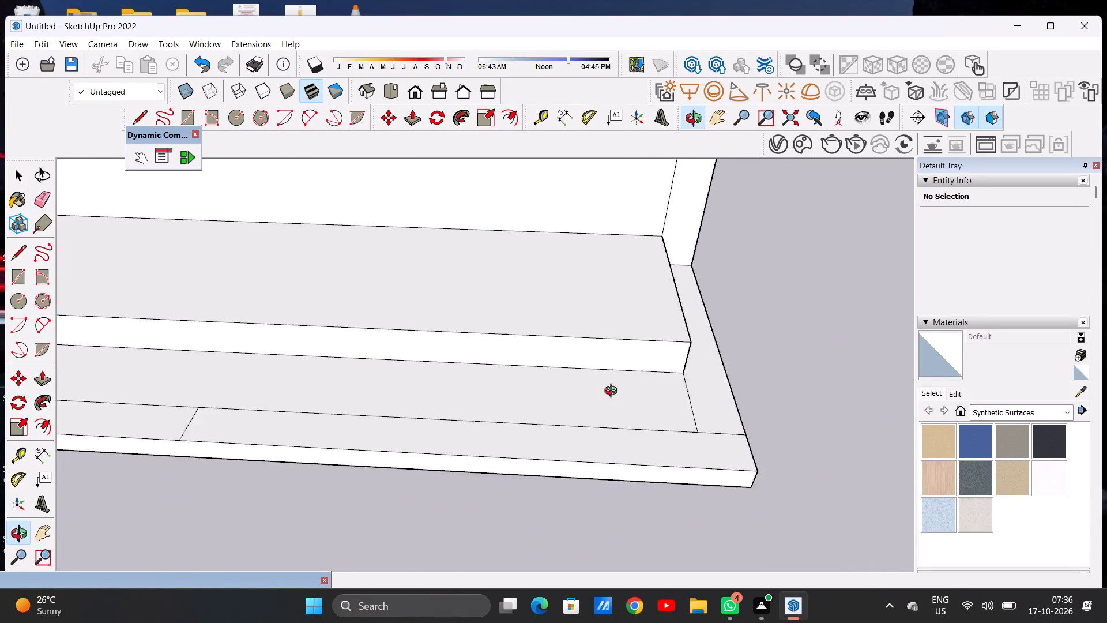
middle_click_drag(613, 392, 617, 389)
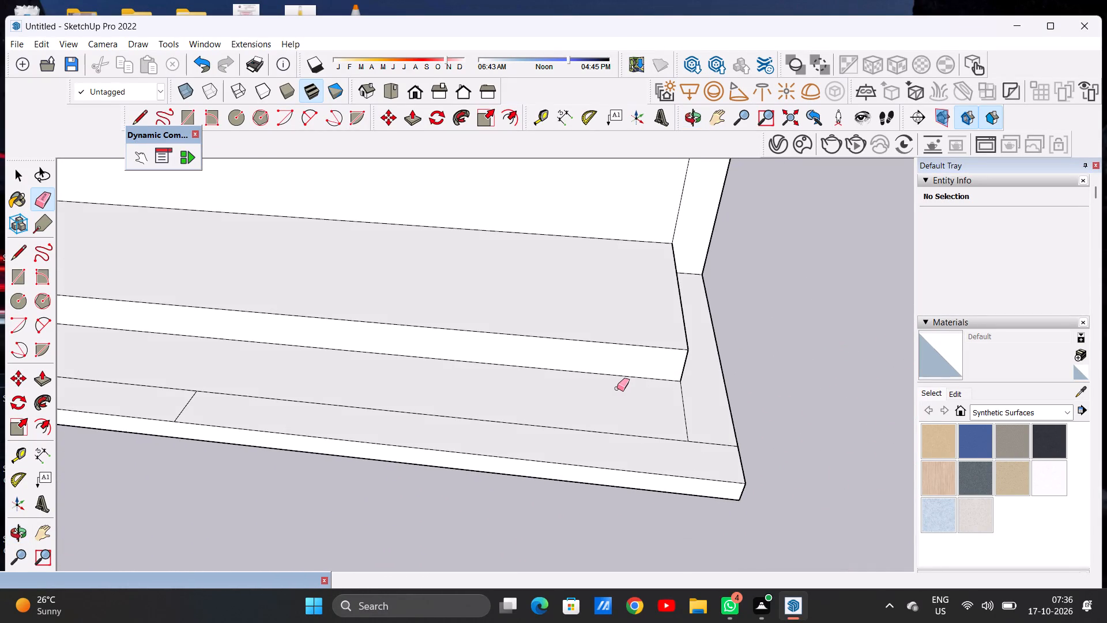
key("space")
scroll(665, 414, "down", 20)
scroll(665, 414, "down", 1)
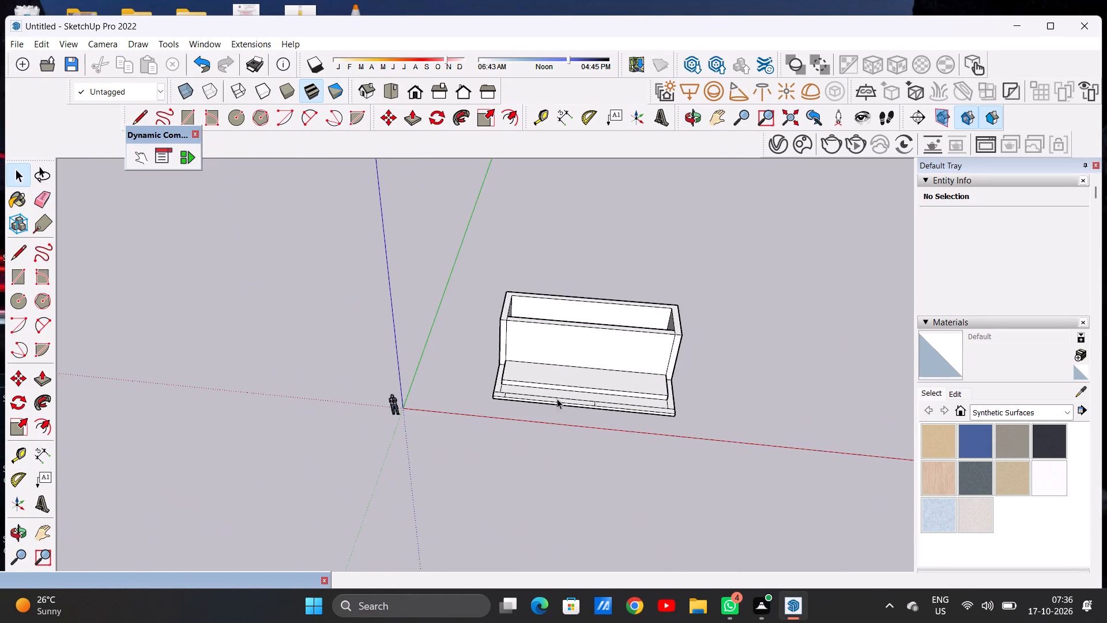
scroll(560, 381, "up", 7)
middle_click_drag(451, 392, 578, 389)
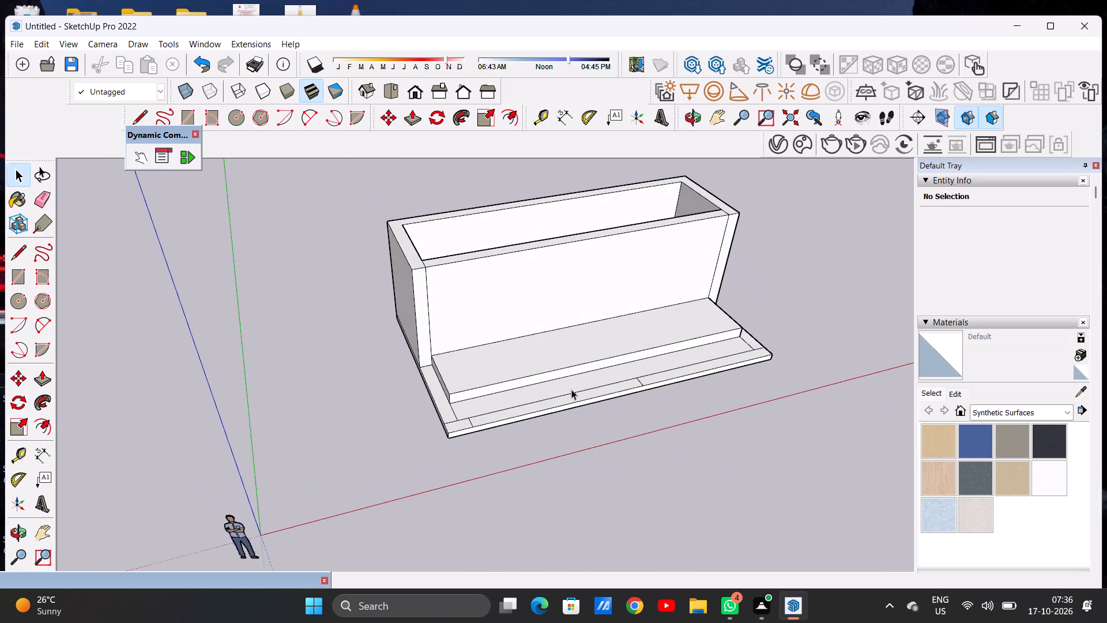
Push/Pull the side border strip beside the platform up into a low side wall, lower than the building's walls.
scroll(452, 427, "up", 8)
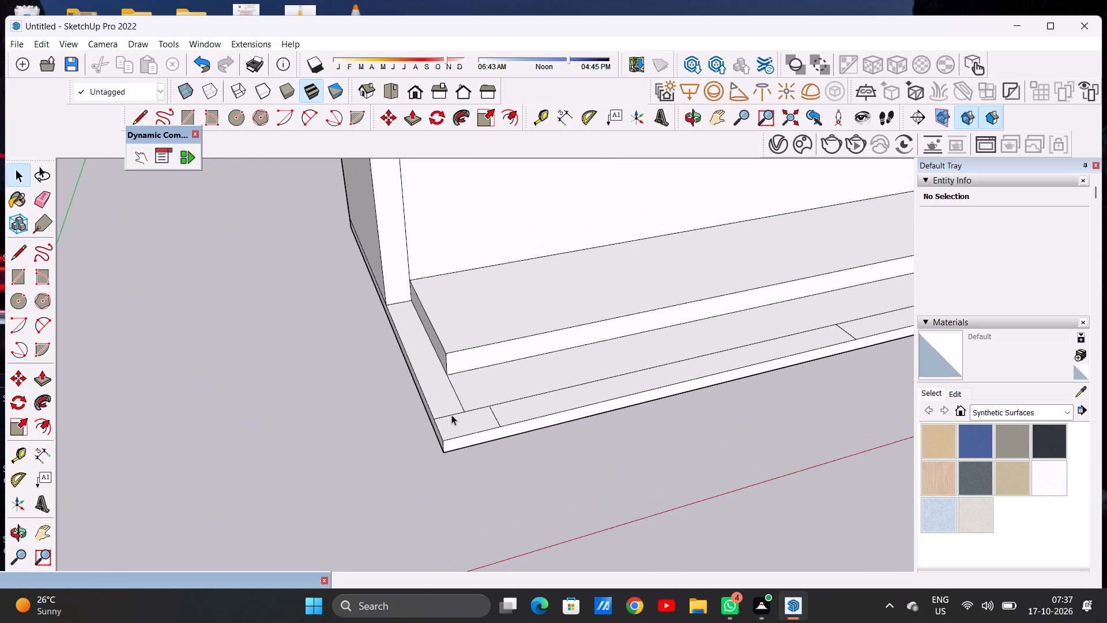
key("p")
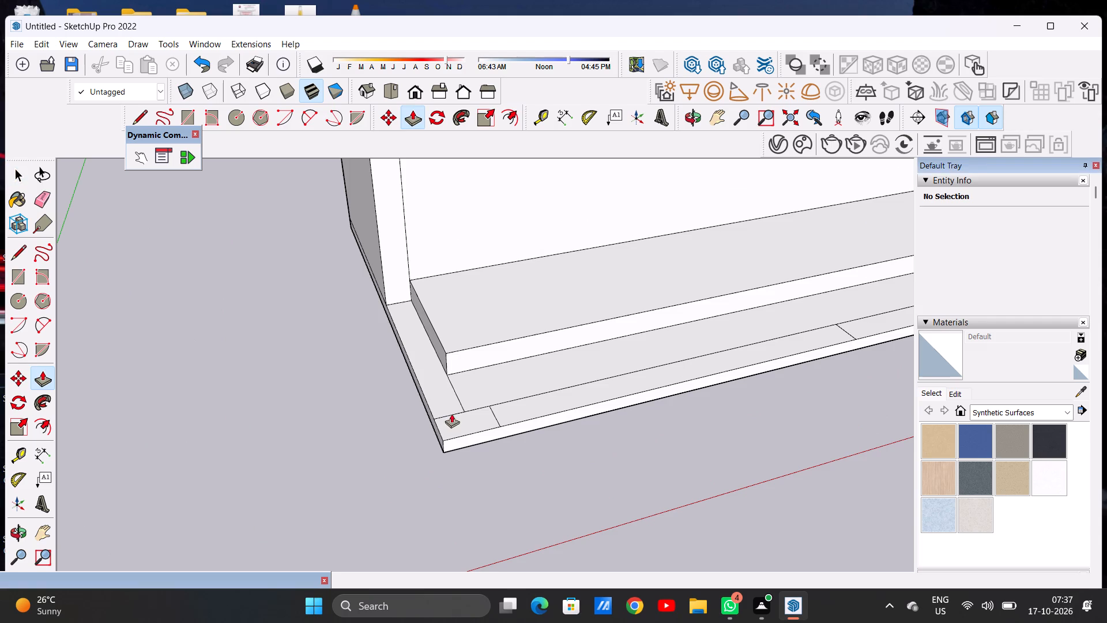
scroll(451, 399, "up", 5)
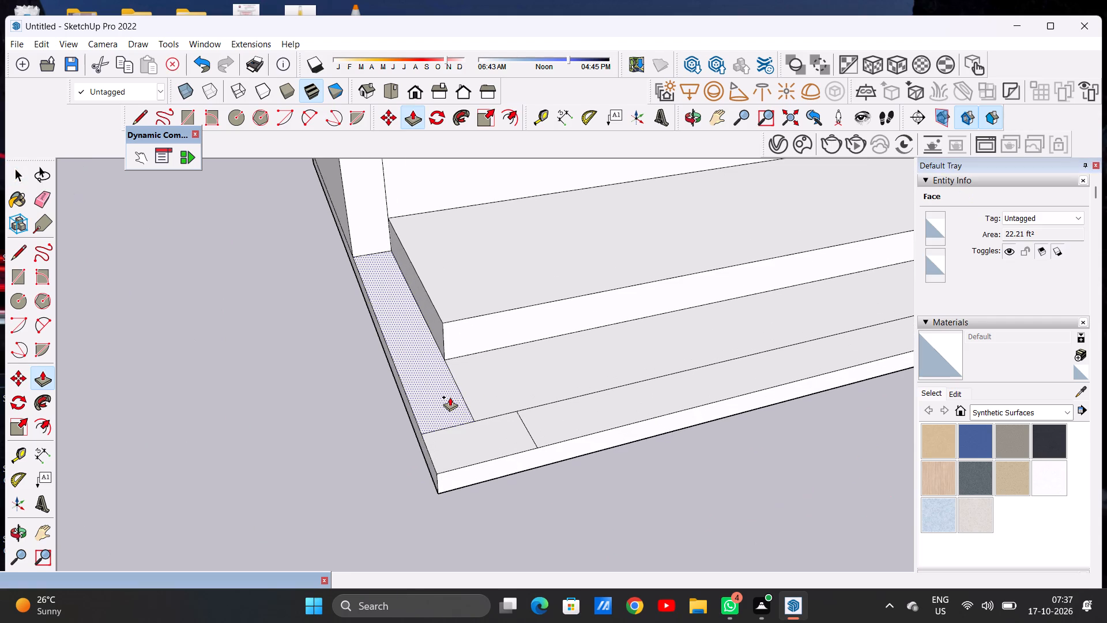
left_click(450, 397)
scroll(451, 354, "down", 13)
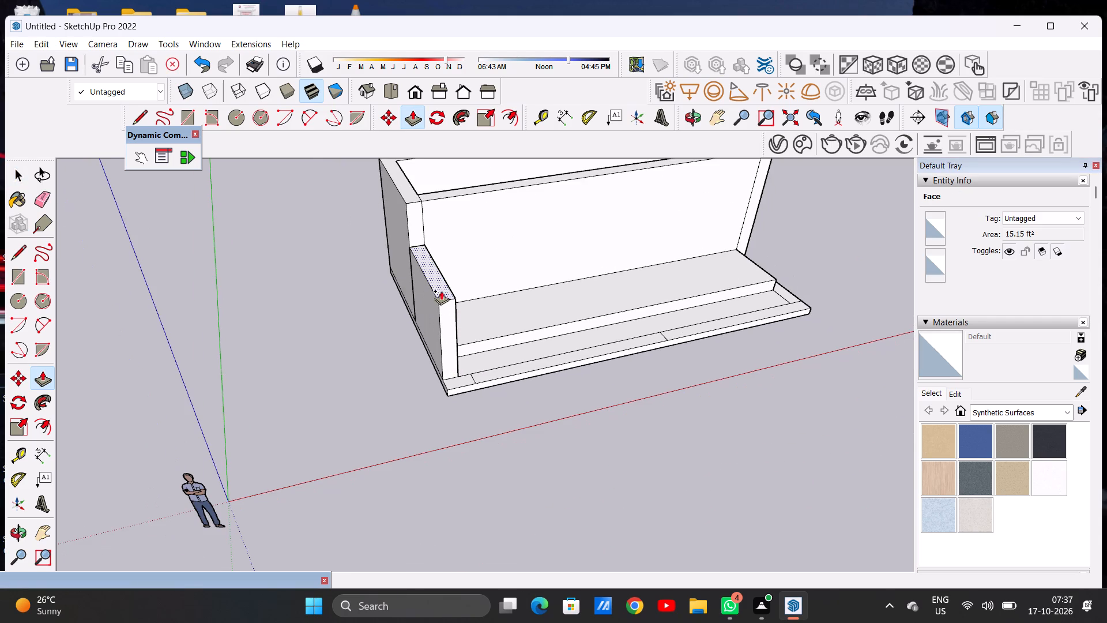
left_click(440, 308)
key("space")
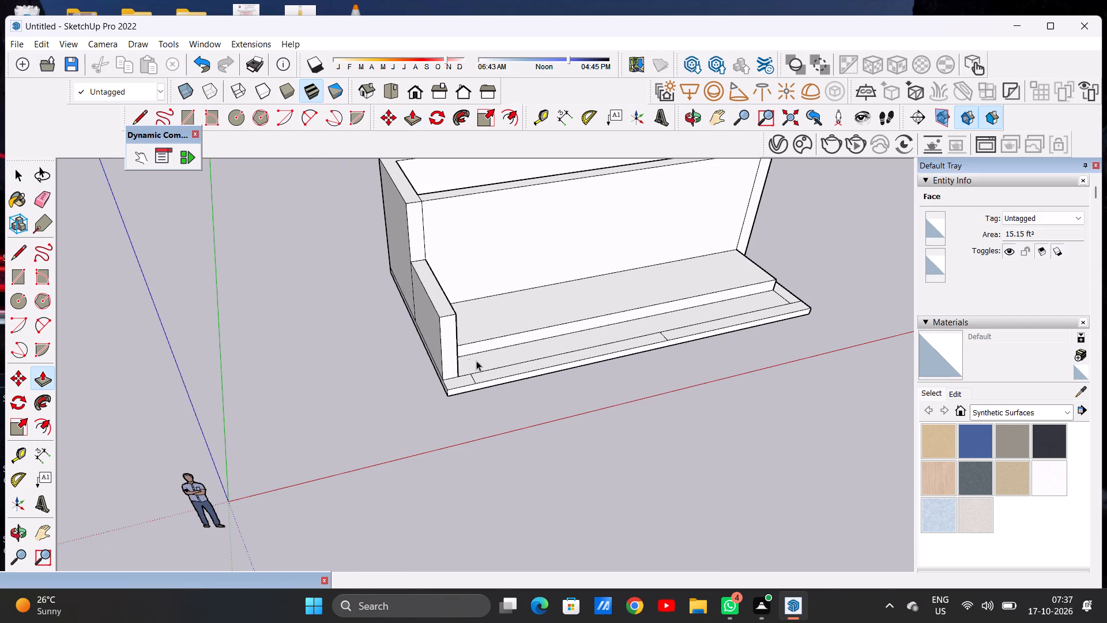
Erase the leftover vertical edge on the inner face of the low side wall.
middle_click_drag(508, 363, 390, 309)
middle_click_drag(250, 309, 228, 310)
middle_click_drag(510, 322, 503, 322)
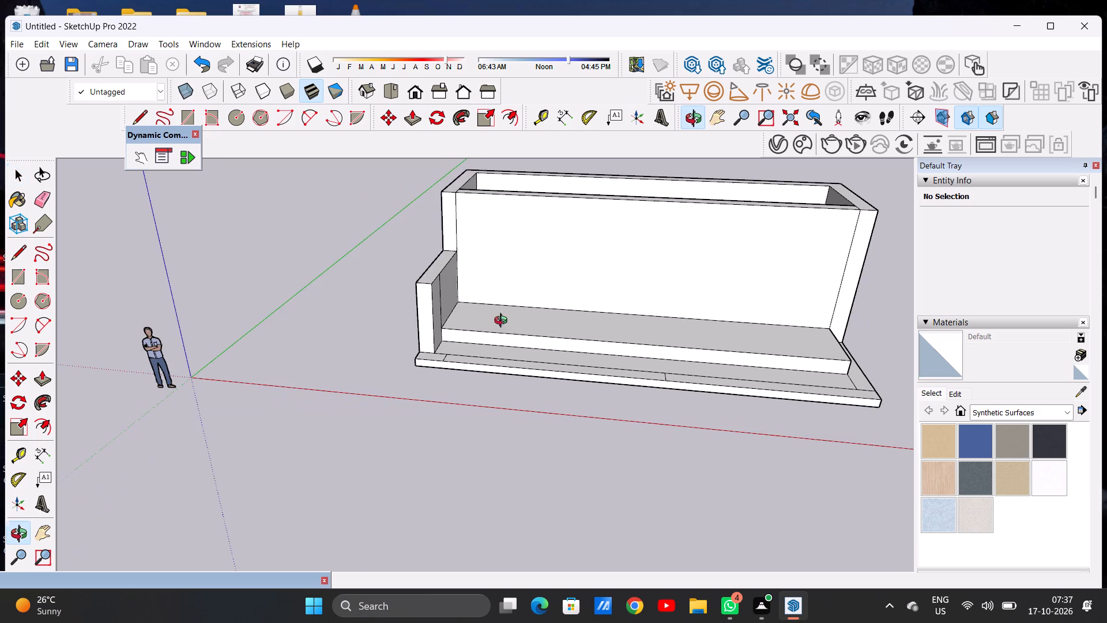
middle_click_drag(503, 322, 265, 337)
scroll(603, 286, "up", 6)
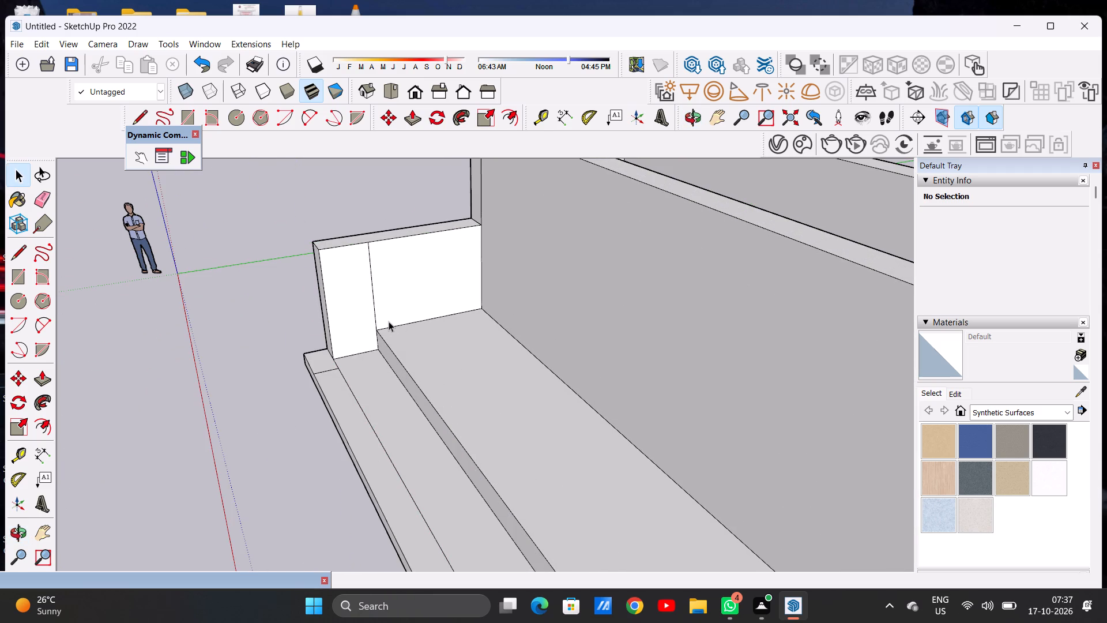
key("e")
scroll(381, 303, "up", 3)
left_click_drag(367, 283, 395, 280)
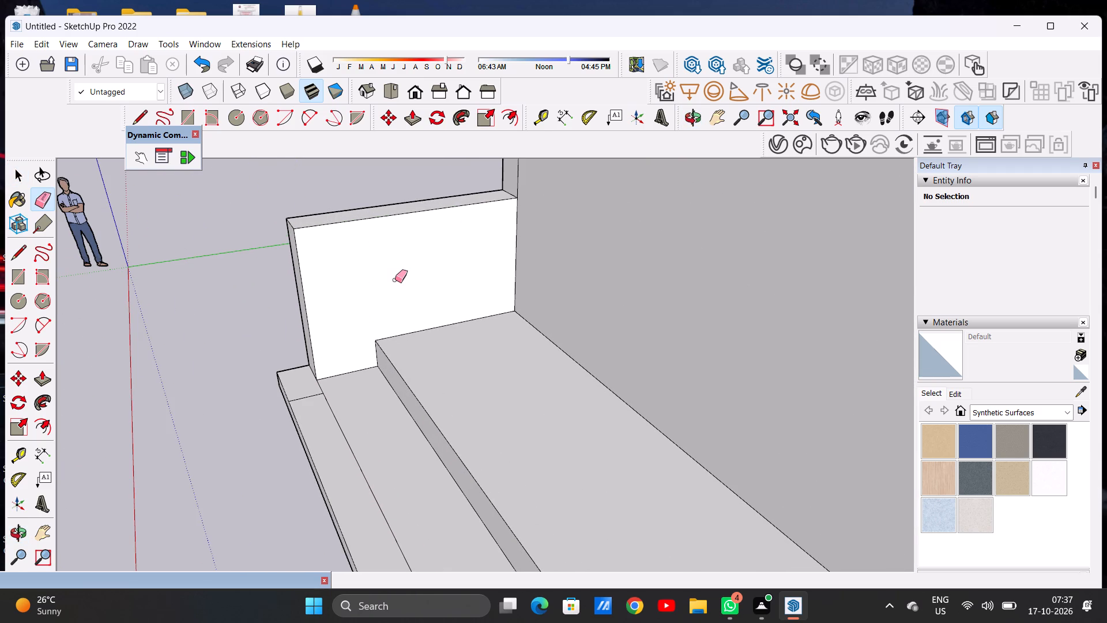
key("space")
Examine the whole building with its platform and low side wall from several angles and distances.
scroll(430, 346, "down", 11)
middle_click_drag(473, 395, 551, 392)
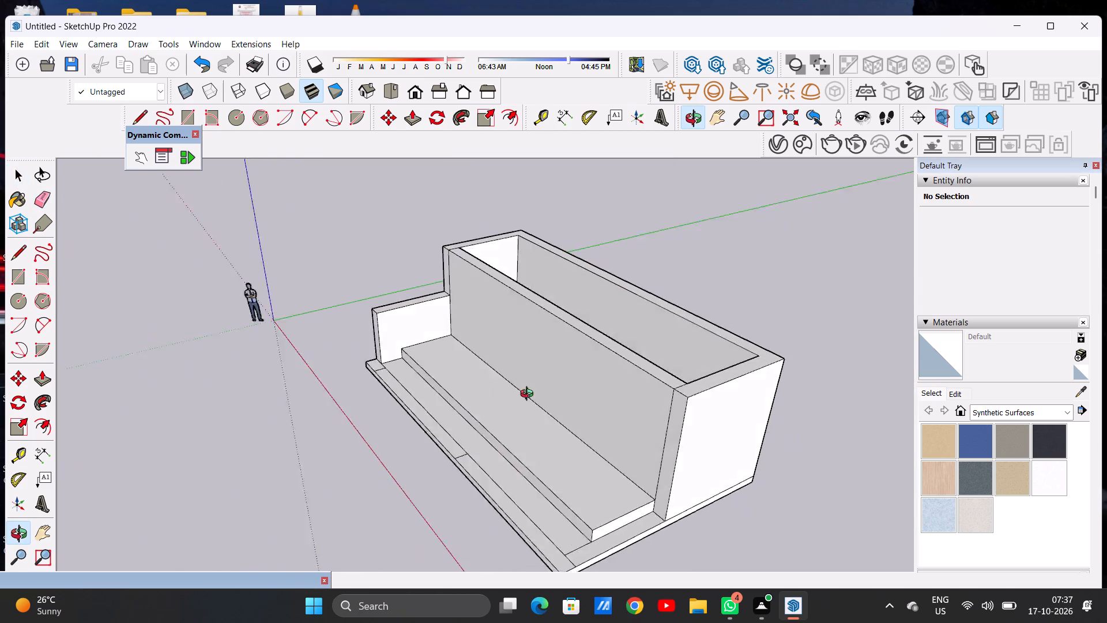
middle_click_drag(551, 392, 718, 384)
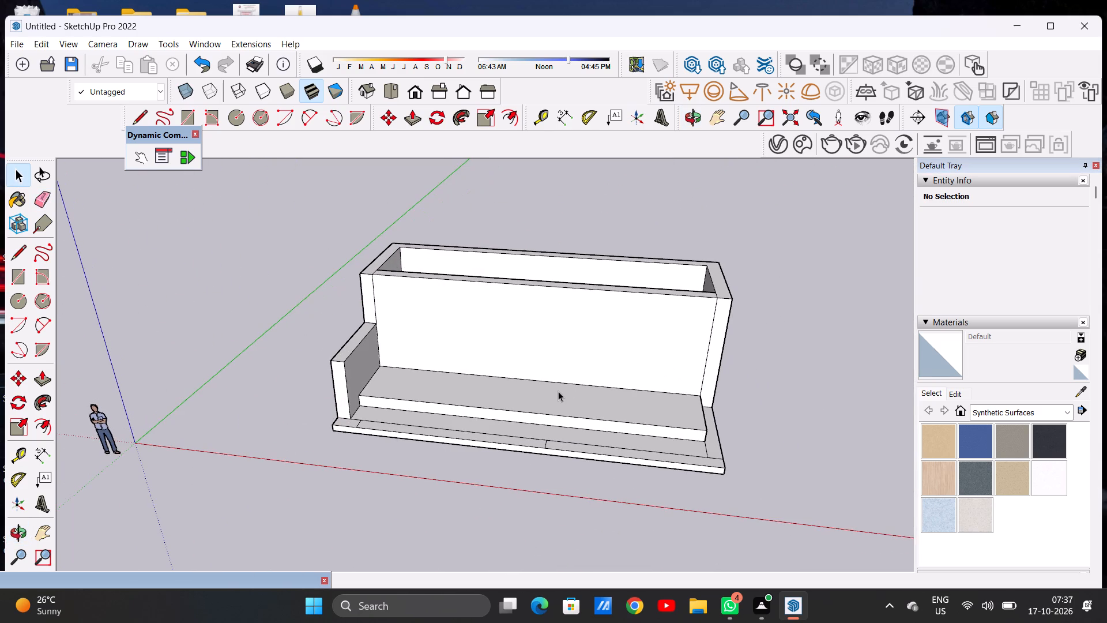
scroll(553, 393, "down", 4)
middle_click_drag(464, 403, 472, 378)
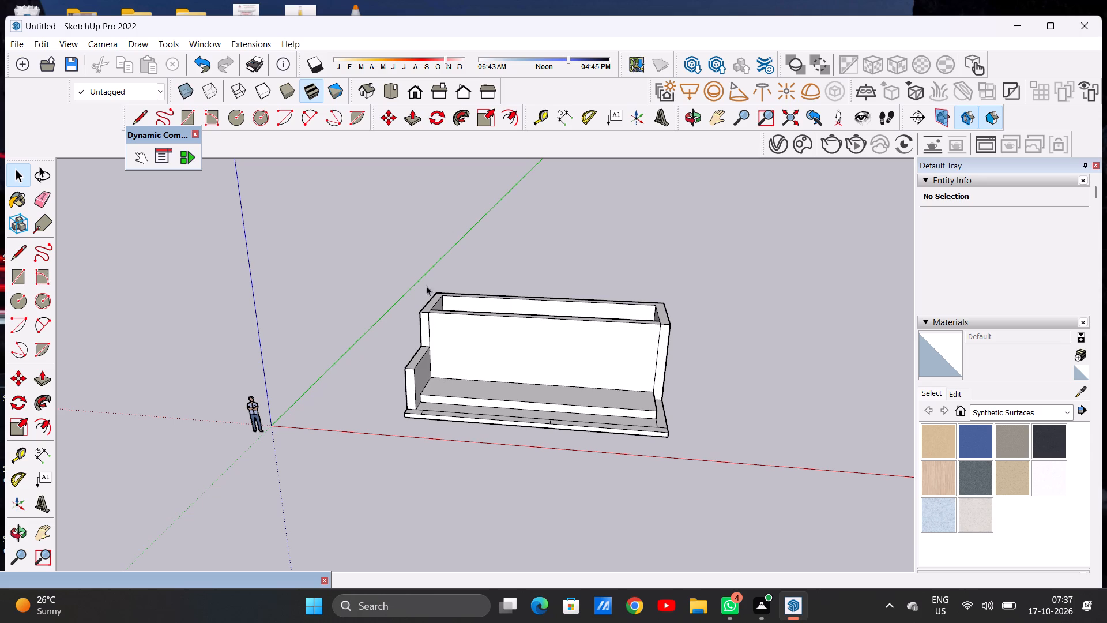
scroll(504, 403, "down", 6)
scroll(517, 355, "down", 5)
scroll(532, 344, "up", 5)
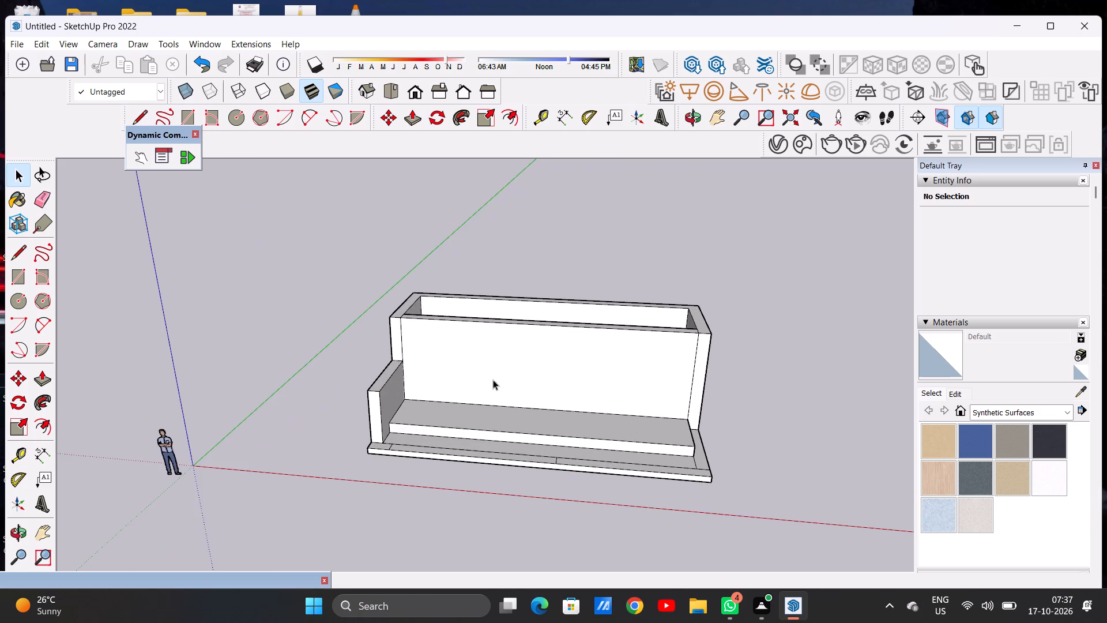
middle_click_drag(493, 380, 503, 335)
scroll(509, 361, "up", 2)
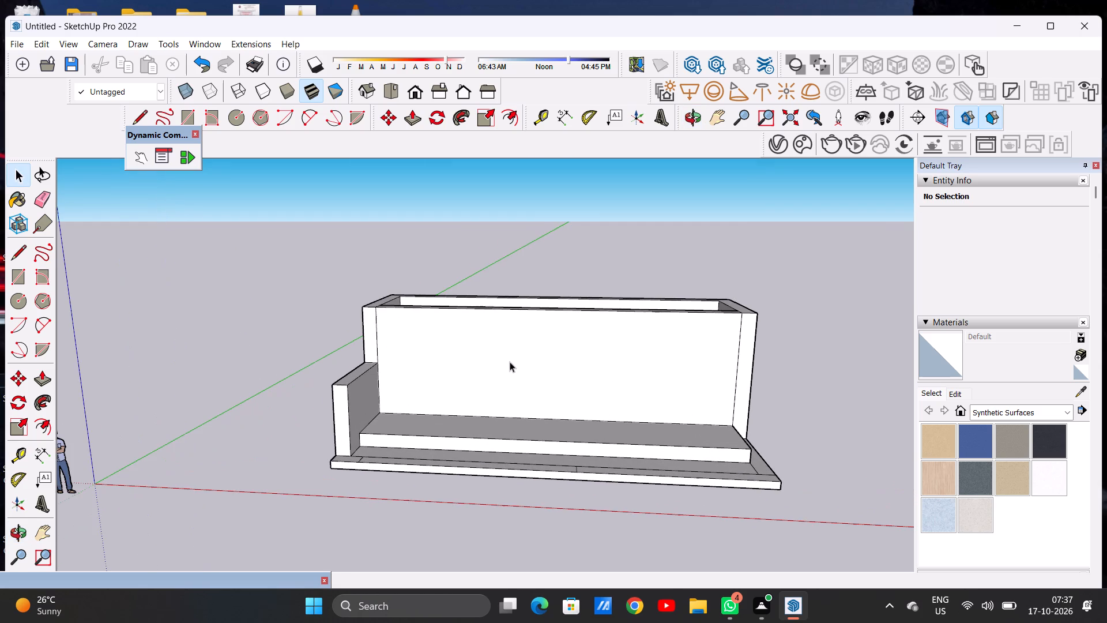
scroll(470, 404, "down", 2)
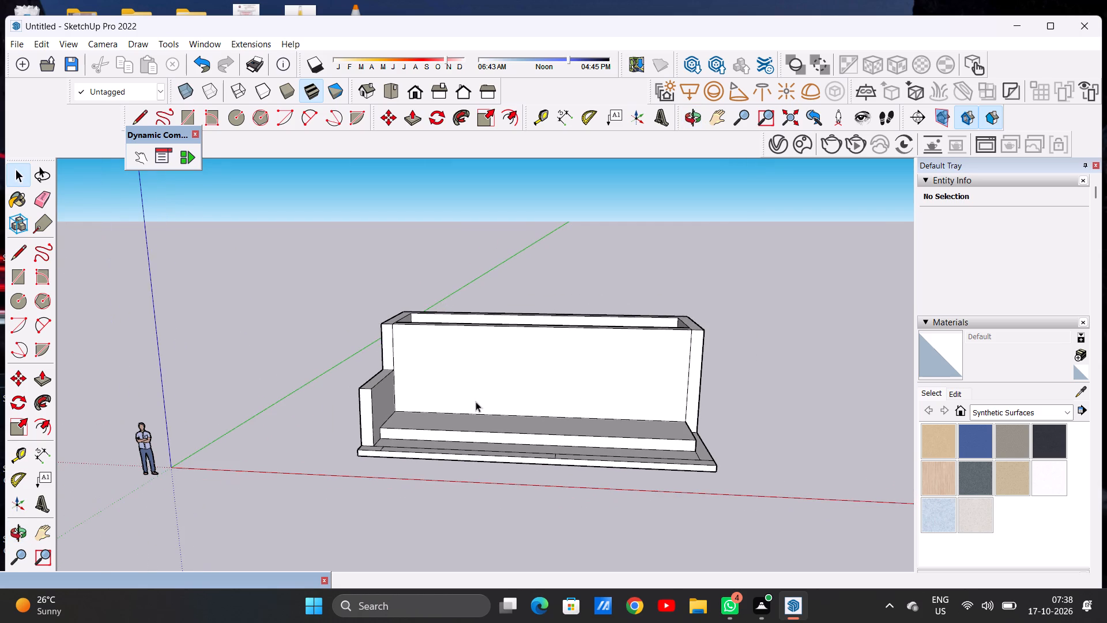
Draw a door rectangle of about 70 ft² on the building's front wall, rising from the platform near the low side wall.
middle_click_drag(487, 389, 496, 359)
scroll(493, 361, "up", 1)
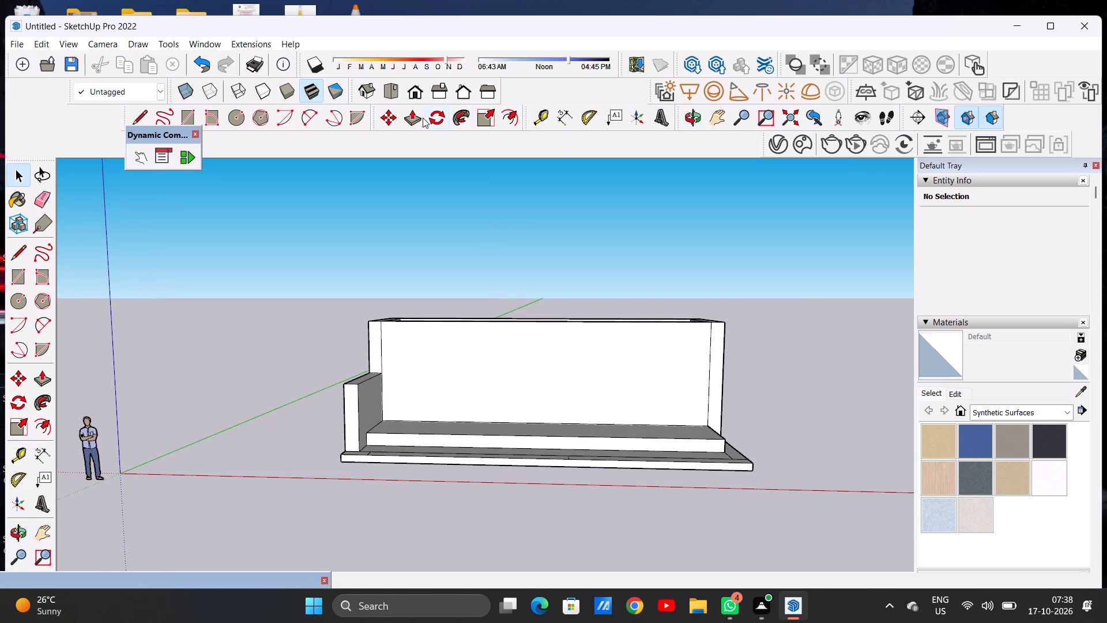
left_click(183, 108)
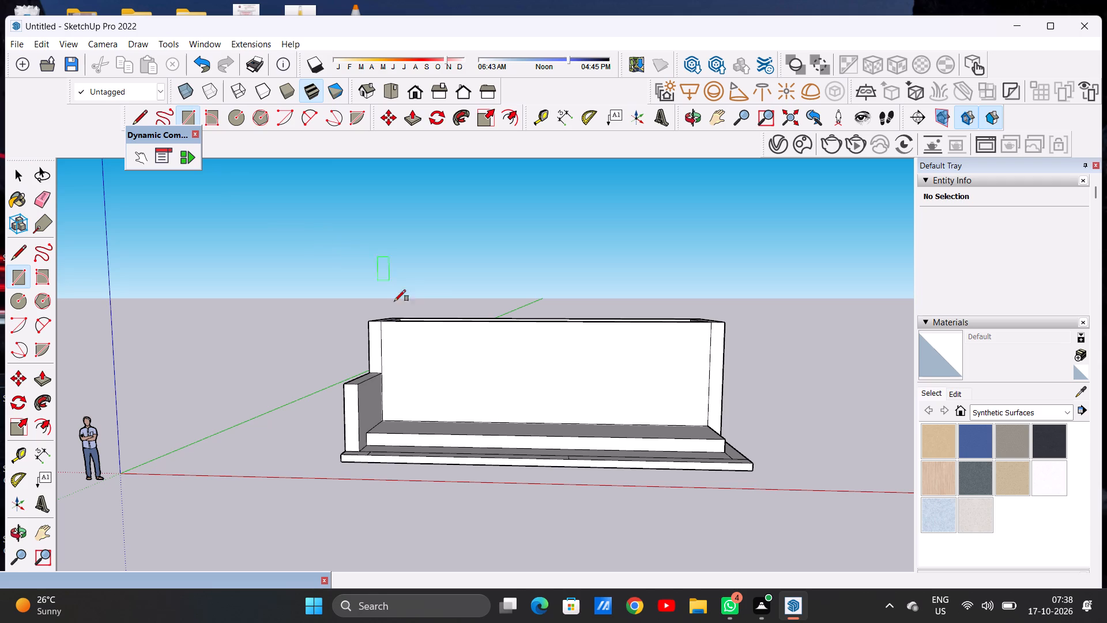
scroll(457, 374, "up", 7)
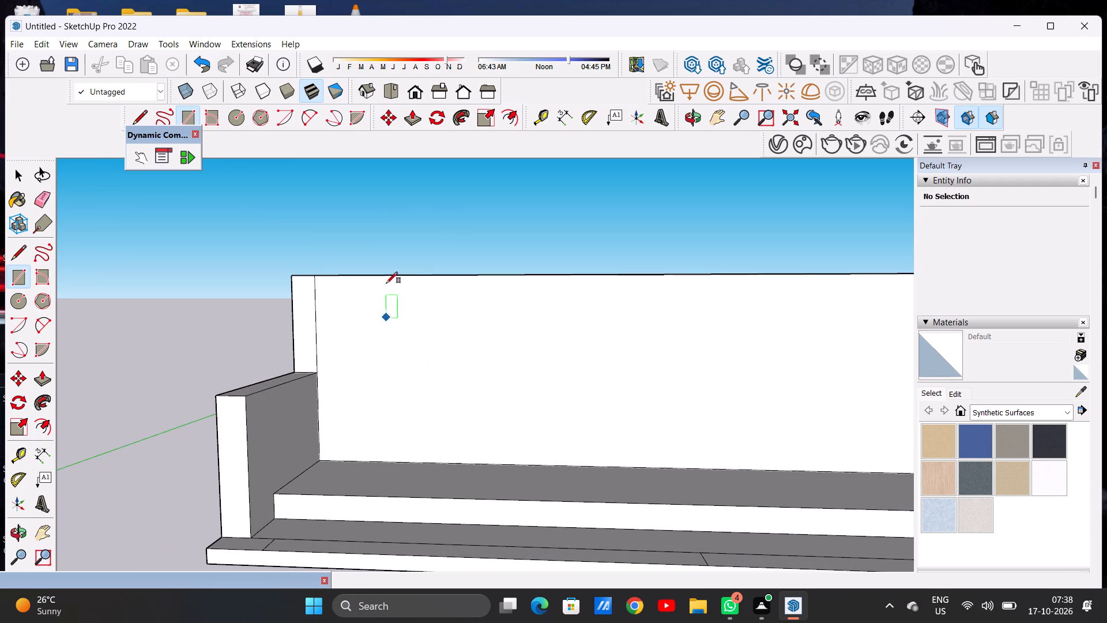
left_click(409, 95)
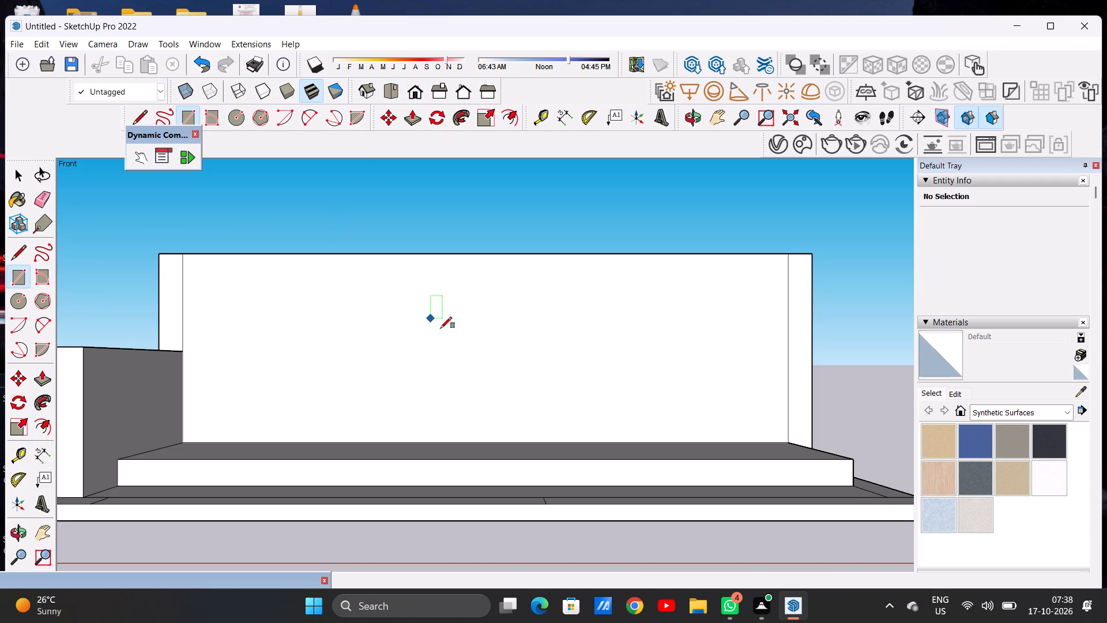
scroll(162, 322, "up", 4)
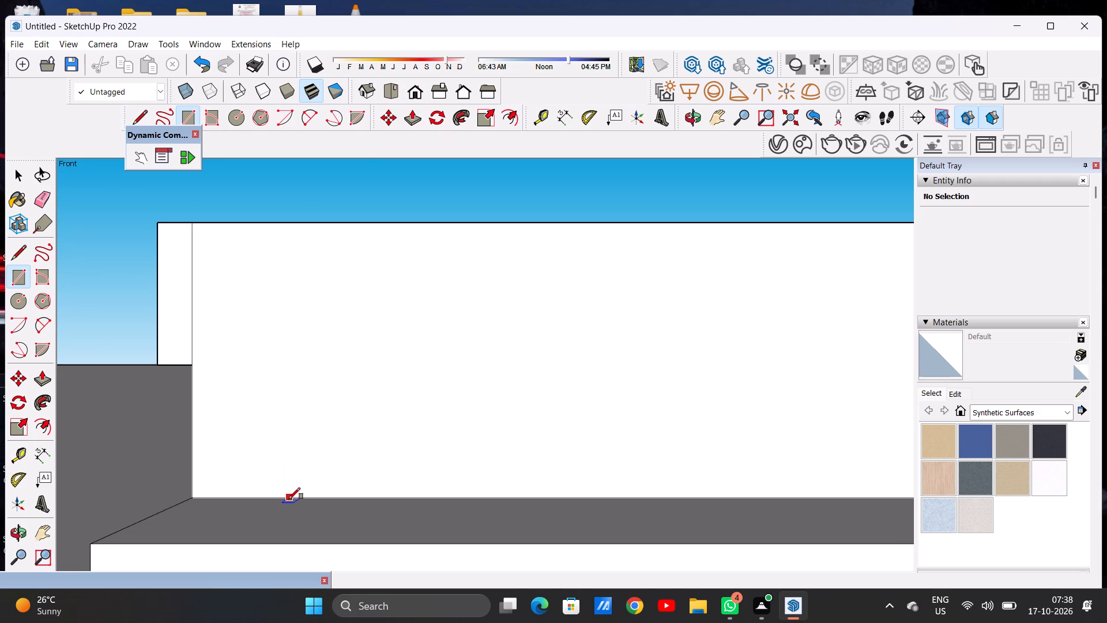
left_click(289, 499)
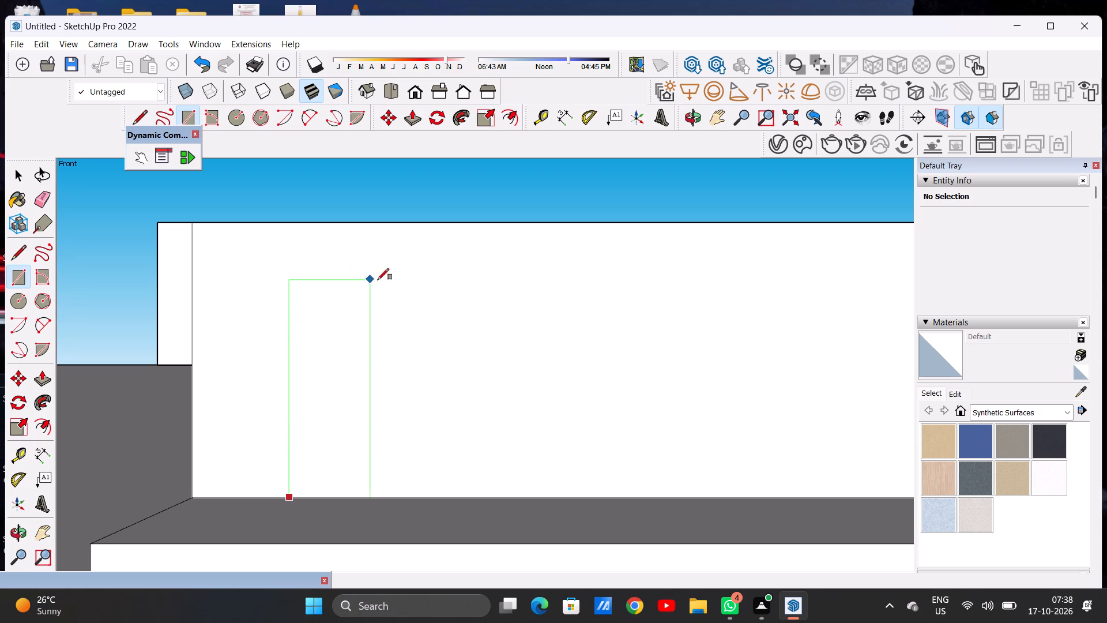
left_click(450, 263)
key("space")
Offset the door rectangle slightly inward to form a narrow frame around the door panel.
type("O")
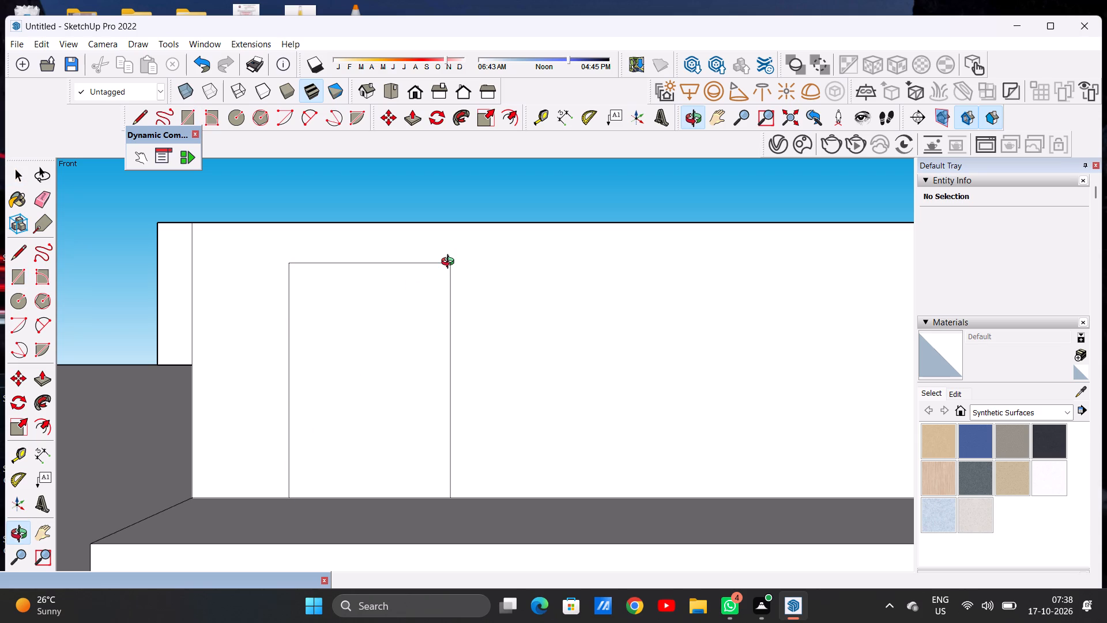
key("f")
left_click(392, 273)
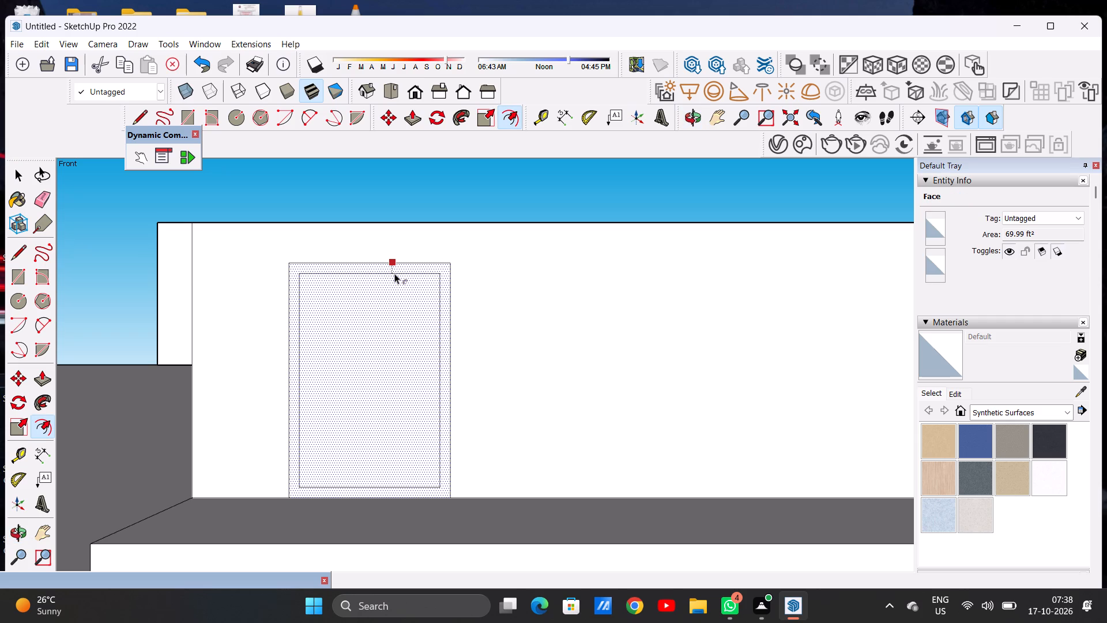
left_click(394, 273)
key("space")
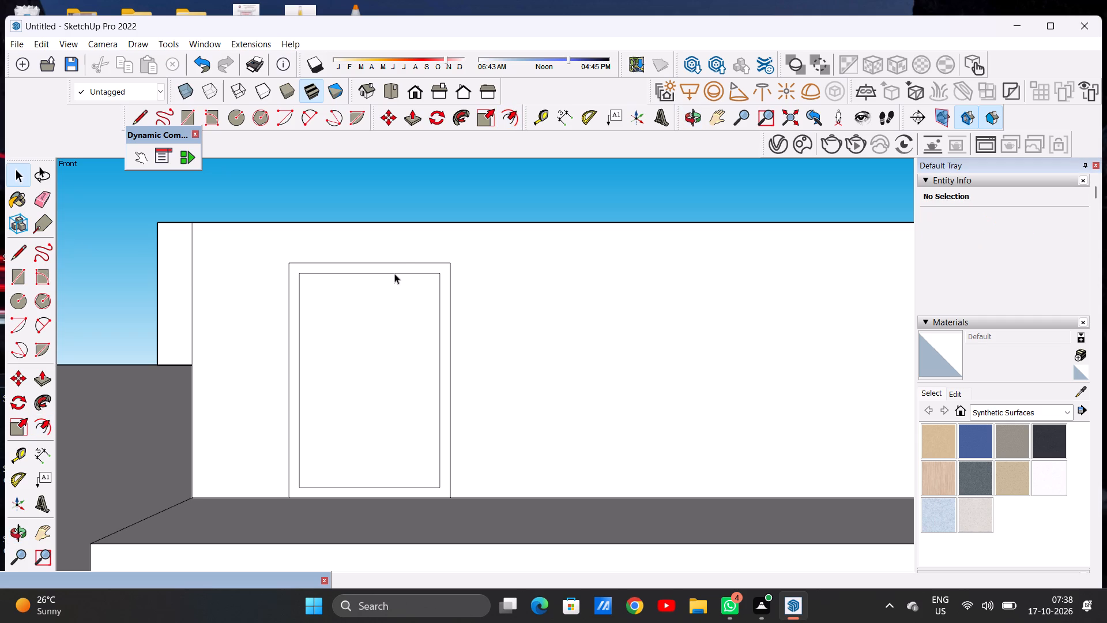
Draw a thin vertical handle rectangle at mid-height on the door panel, near its left edge.
key("r")
scroll(324, 404, "up", 2)
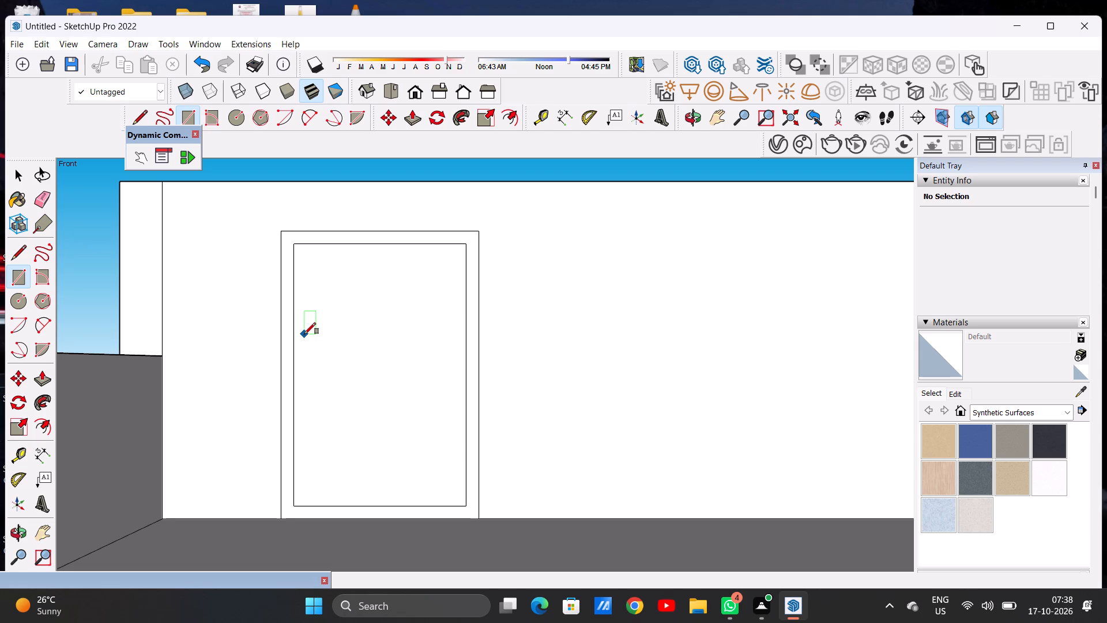
left_click(304, 334)
left_click(308, 421)
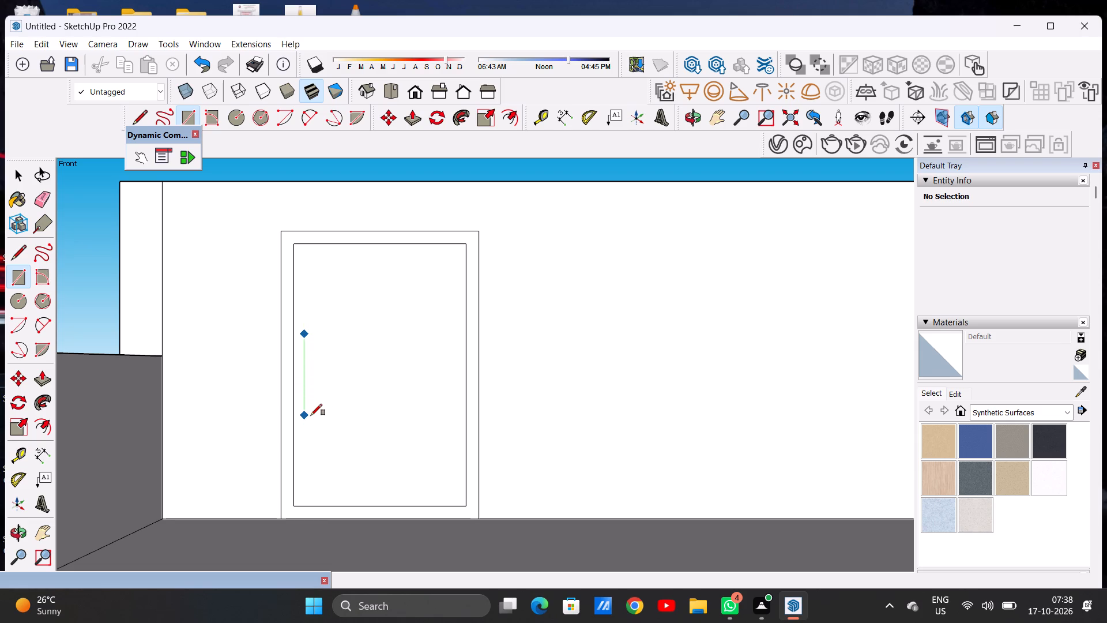
left_click(313, 421)
key("space")
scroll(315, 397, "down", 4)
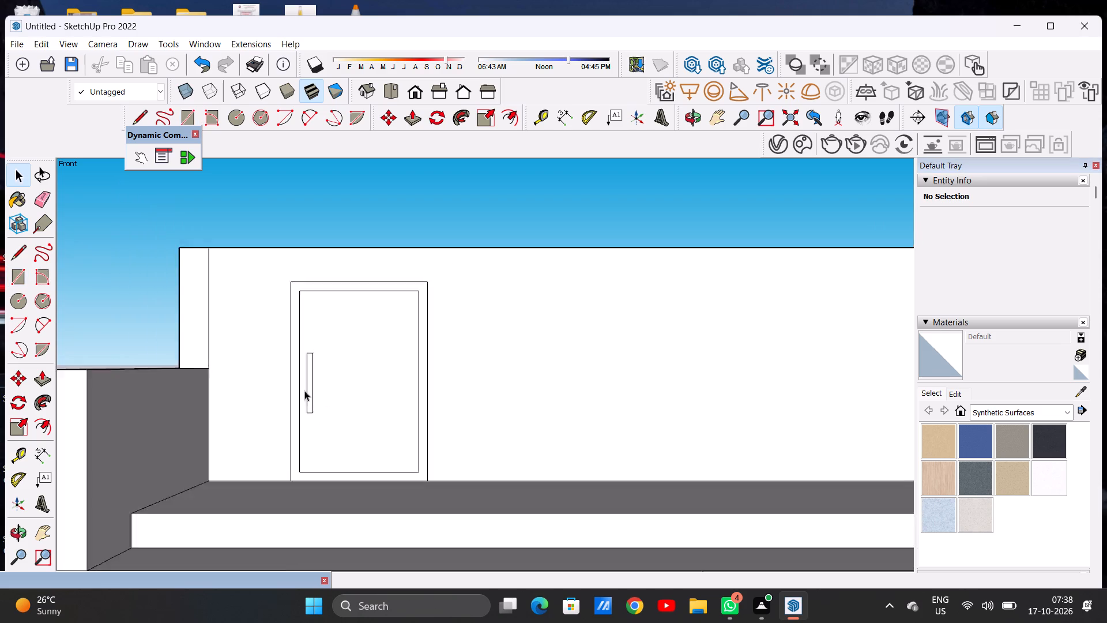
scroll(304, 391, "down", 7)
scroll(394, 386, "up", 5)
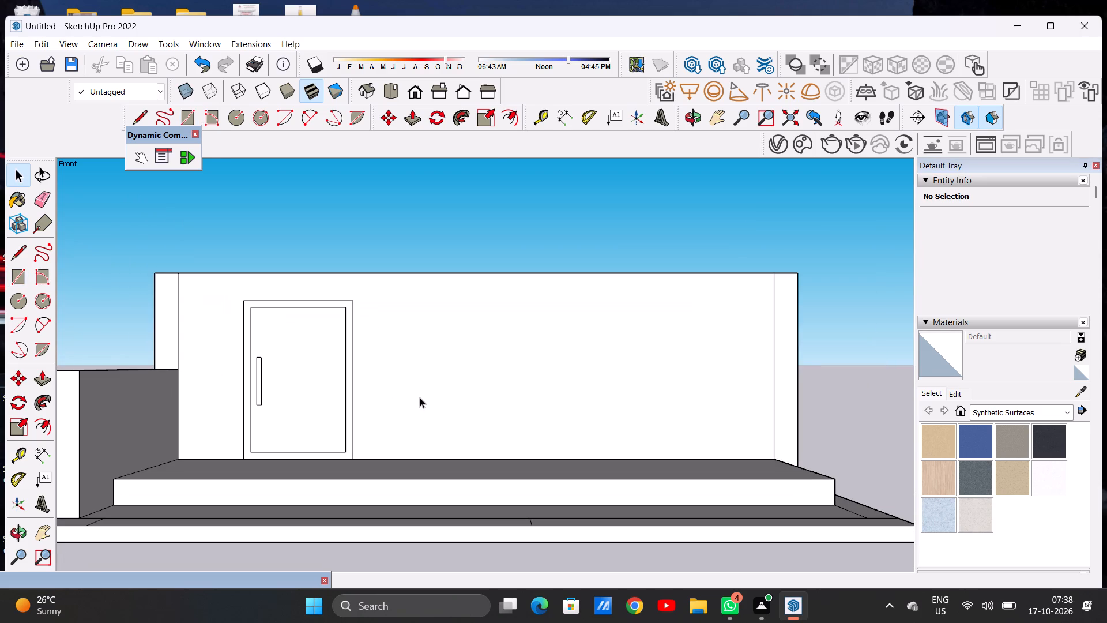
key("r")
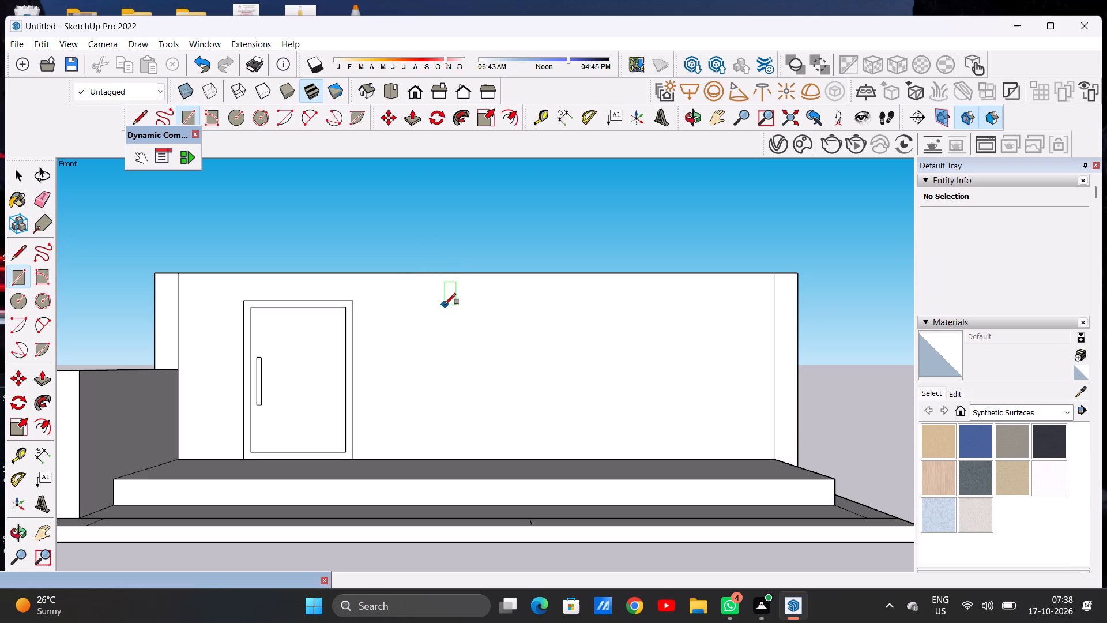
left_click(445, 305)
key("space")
Draw a window rectangle of about 58 ft² on the front wall beside the door, above platform level.
scroll(469, 382, "down", 6)
middle_click_drag(547, 406, 542, 528)
scroll(499, 489, "up", 1)
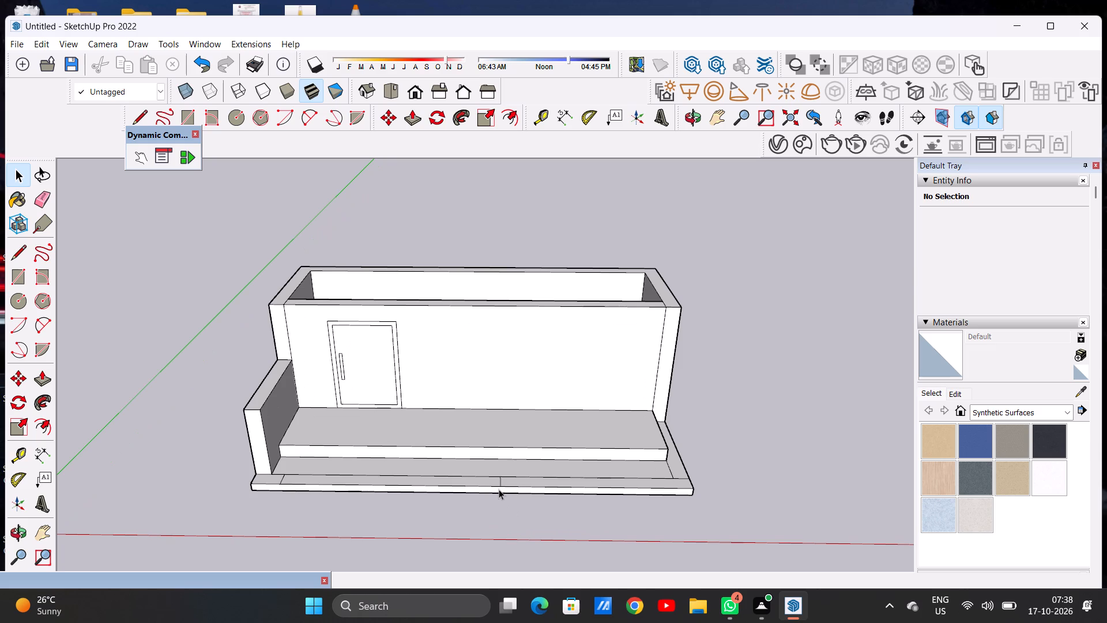
key("r")
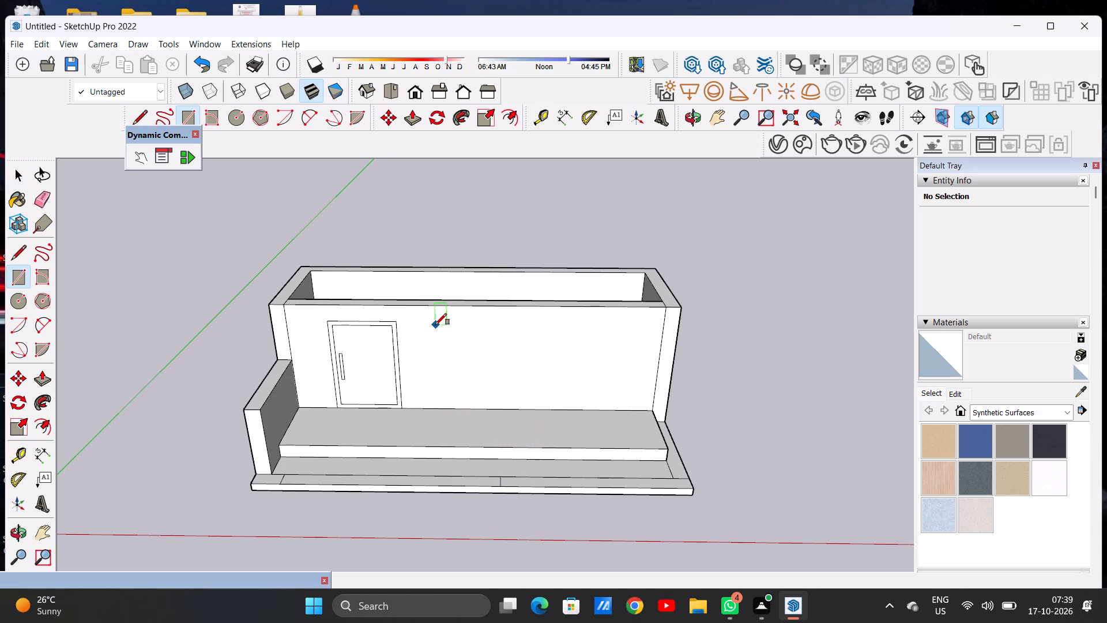
middle_click_drag(424, 338, 419, 294)
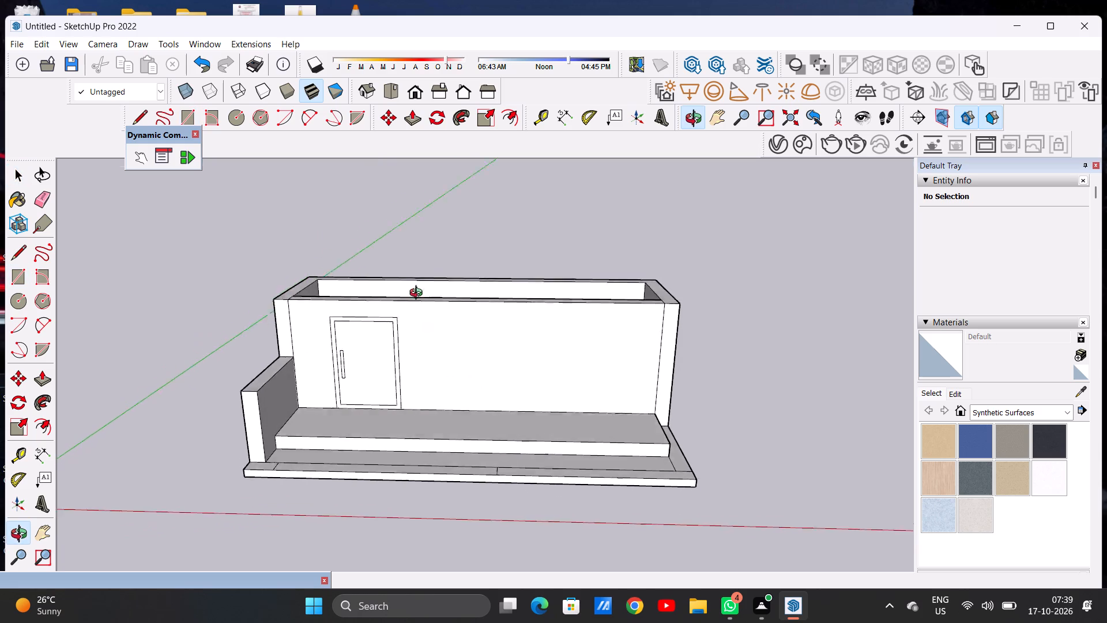
middle_click_drag(419, 294, 434, 261)
scroll(415, 344, "up", 5)
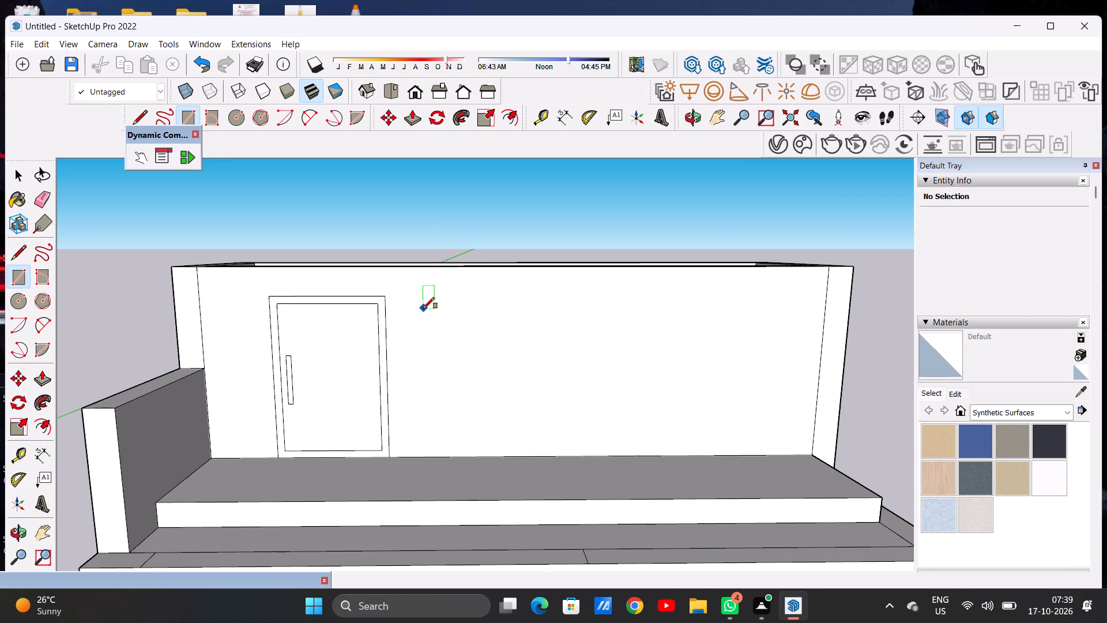
left_click(423, 309)
left_click(559, 419)
key("space")
Move the window rectangle a short distance horizontally along the front wall, away from the door.
double_click(533, 407)
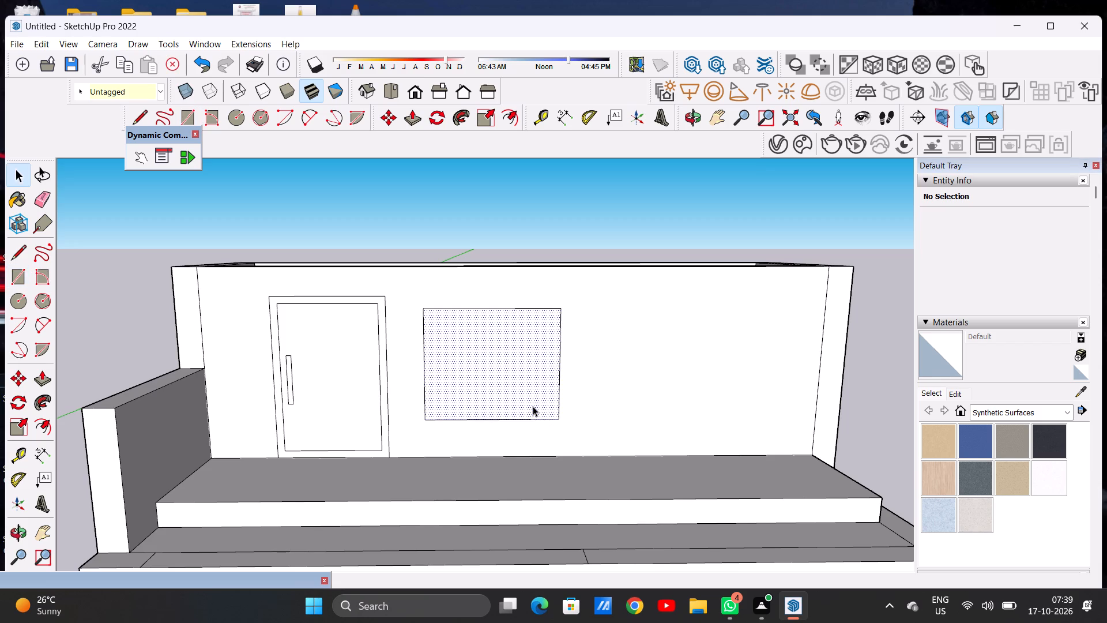
key("m")
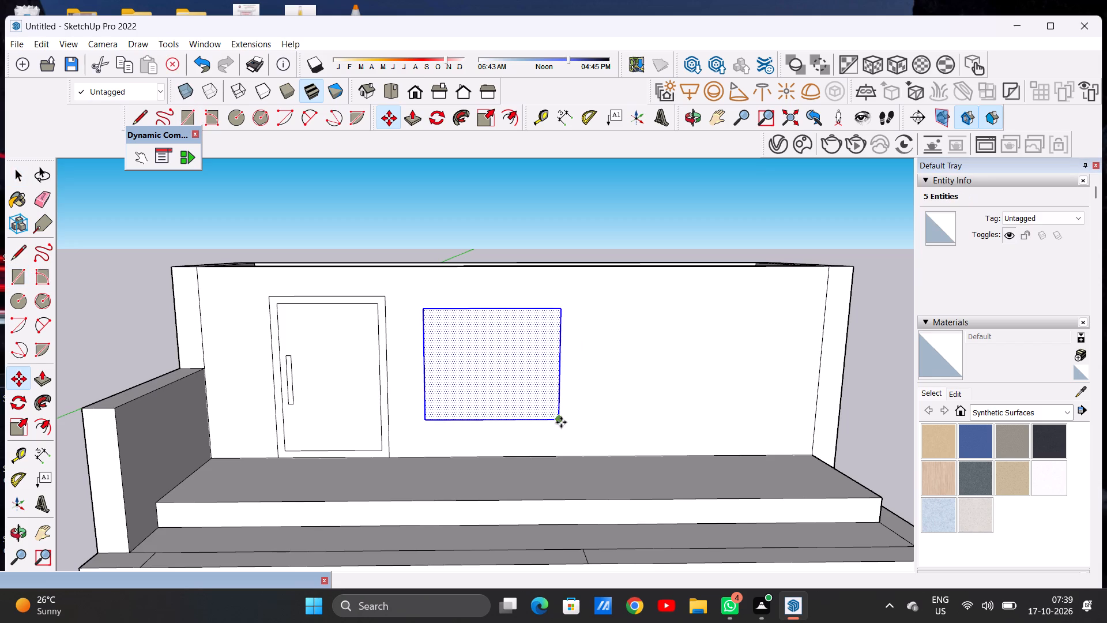
left_click(561, 422)
left_click(582, 416)
key("space")
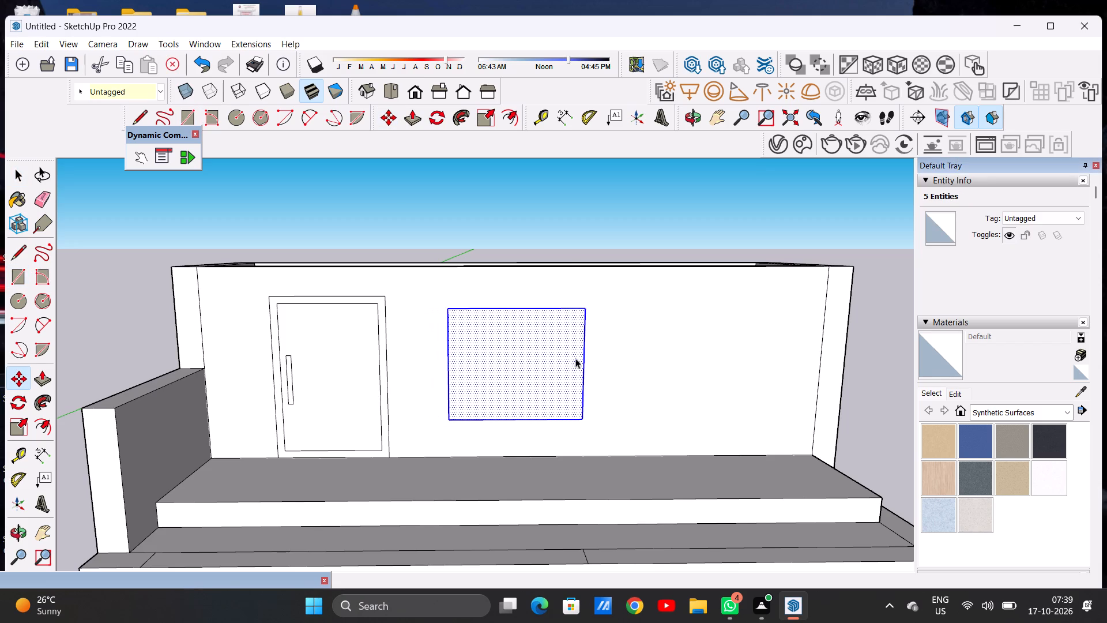
left_click(568, 241)
Offset the window rectangle slightly inward to form a narrow frame.
middle_click_drag(552, 410, 549, 371)
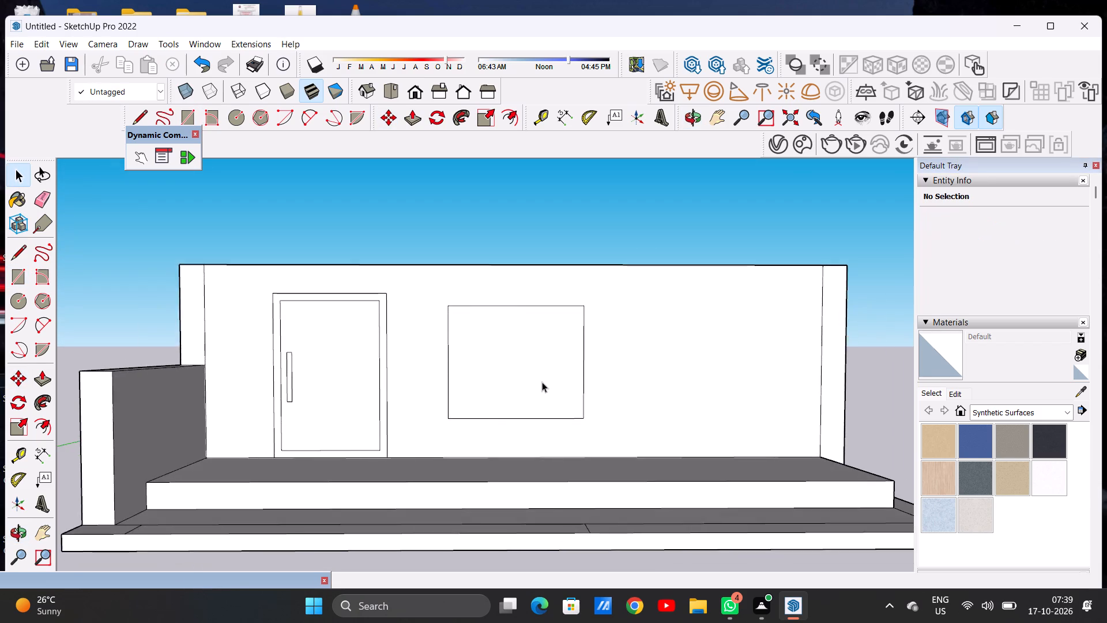
scroll(542, 382, "up", 2)
type("OF")
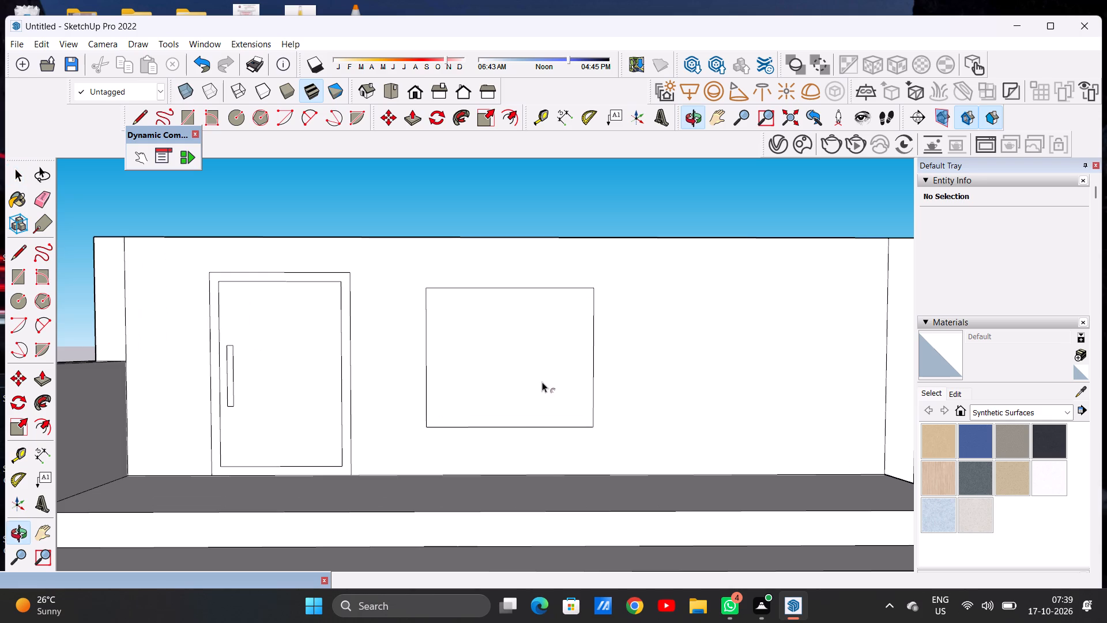
left_click(487, 301)
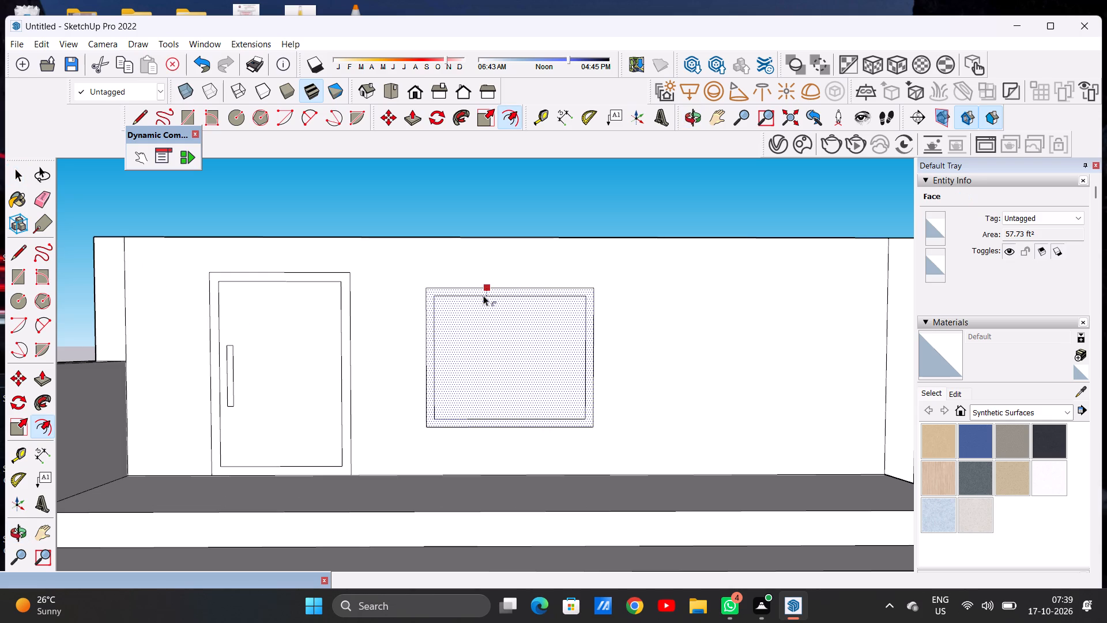
left_click(483, 295)
key("space")
Draw two closely spaced vertical lines across the middle of the window's inner rectangle, forming a mullion strip of about 2.8 ft².
type("L")
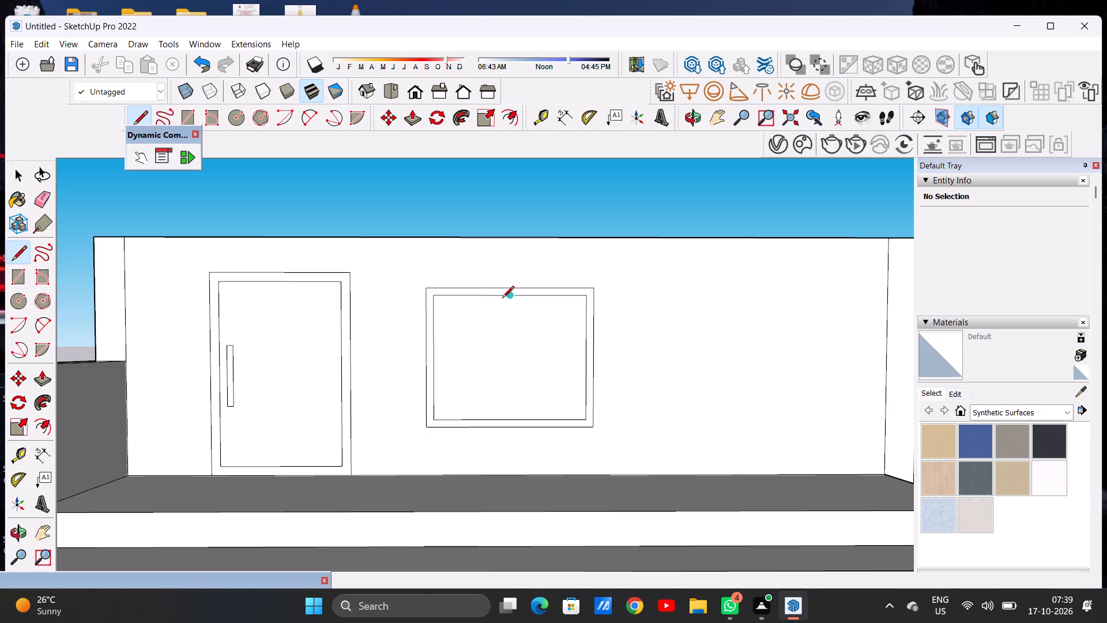
left_click(499, 298)
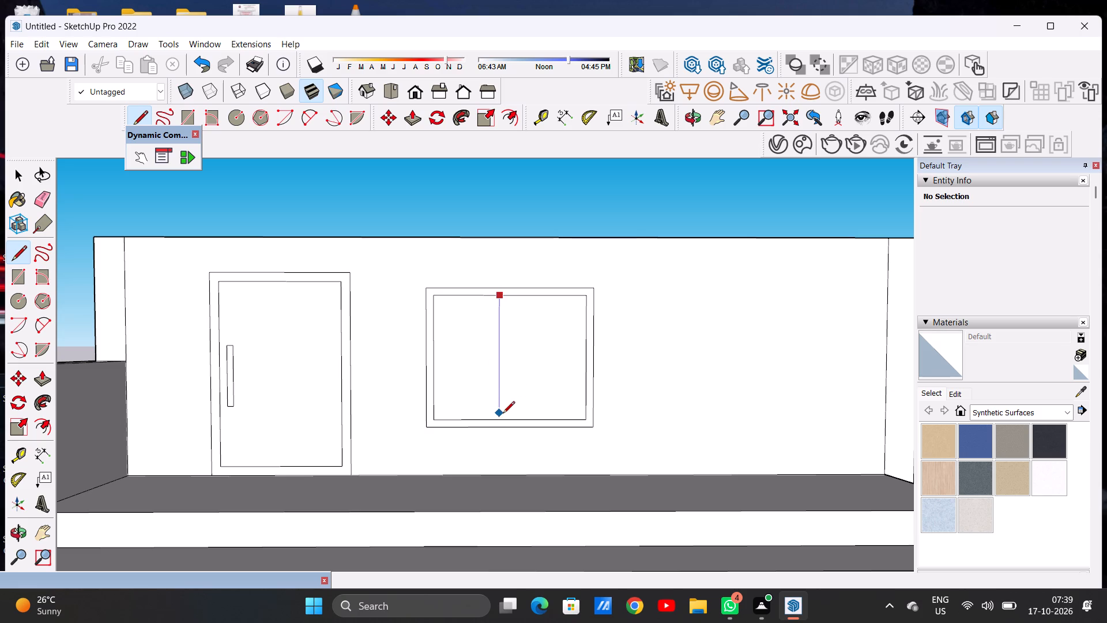
left_click(503, 419)
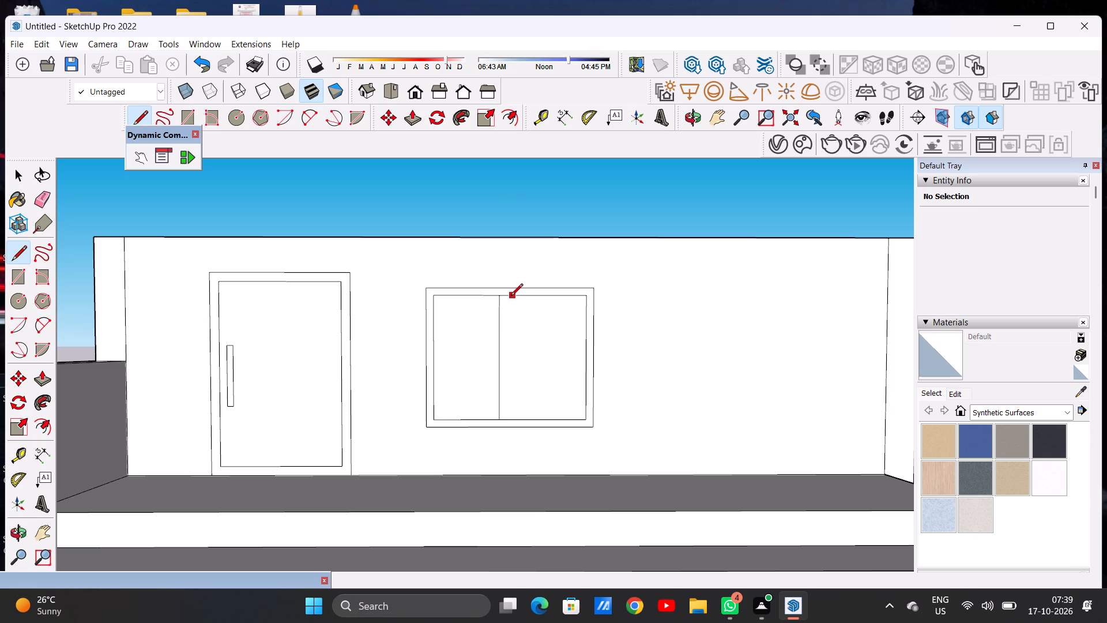
left_click(509, 297)
left_click(513, 416)
key("space")
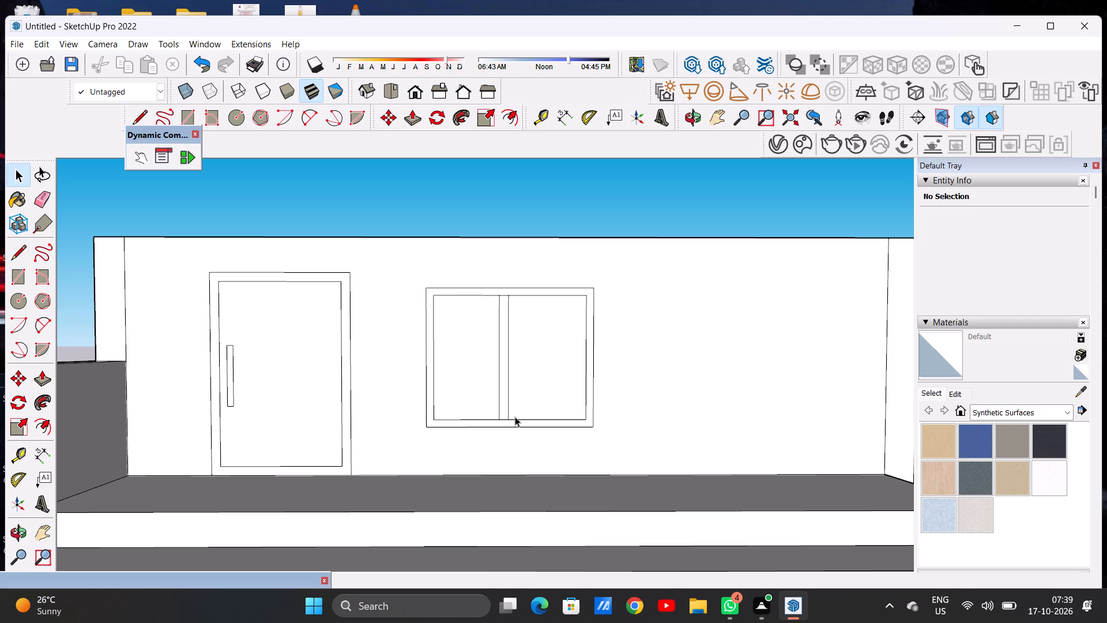
key("space")
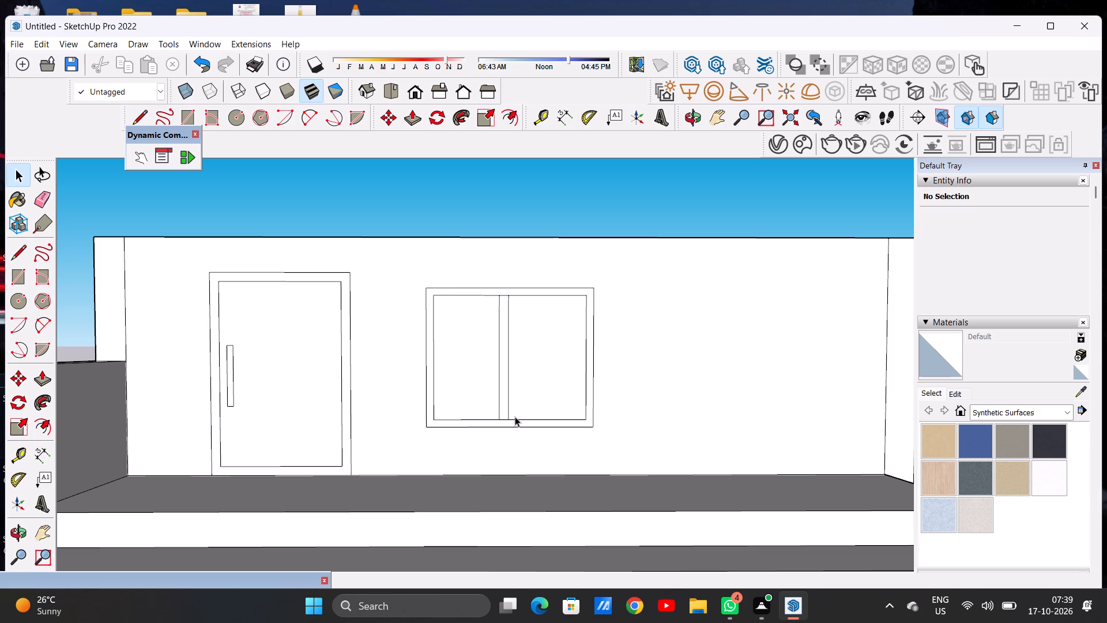
Move the mullion strip face with its edges slightly sideways to the middle of the window's inner rectangle.
scroll(502, 415, "up", 5)
left_click(502, 415)
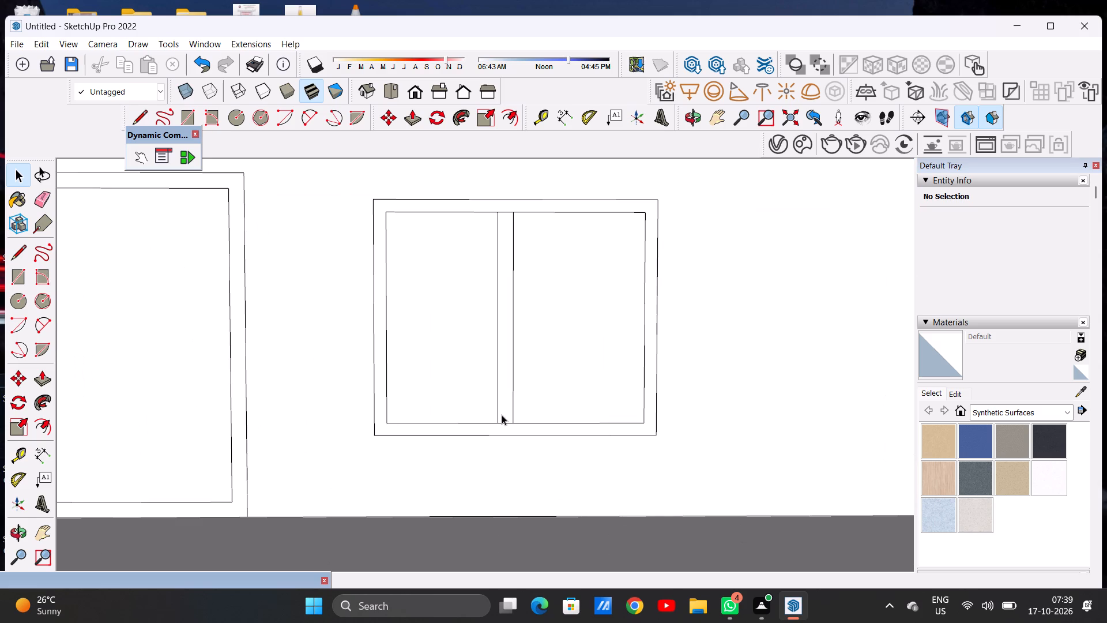
left_click(502, 415)
left_click(502, 415)
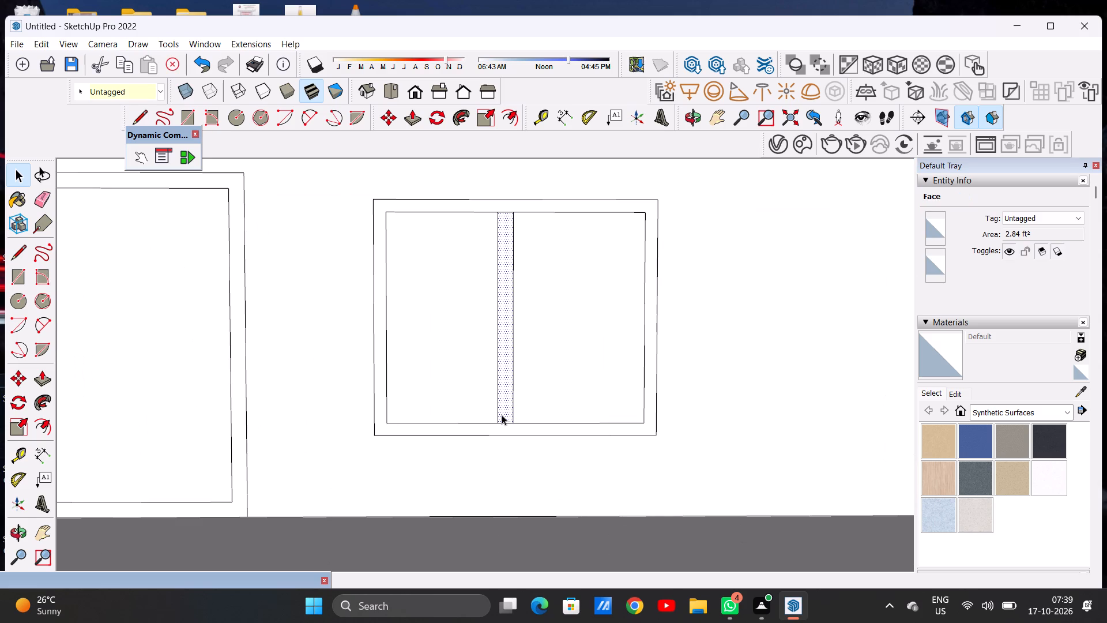
left_click(502, 415)
left_click(502, 415)
key("m")
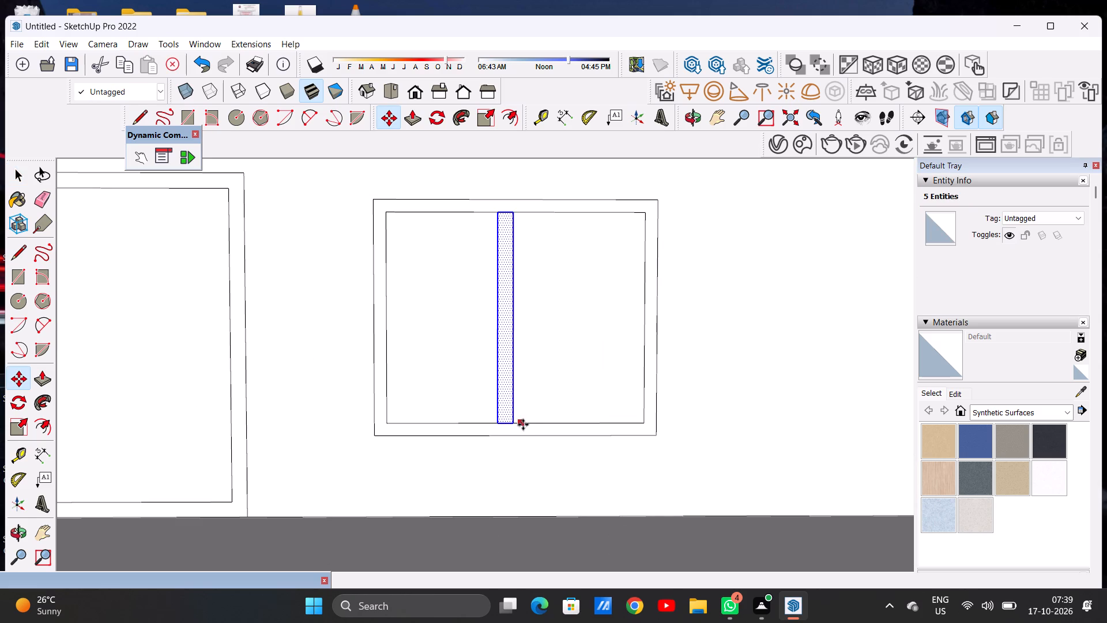
left_click(516, 424)
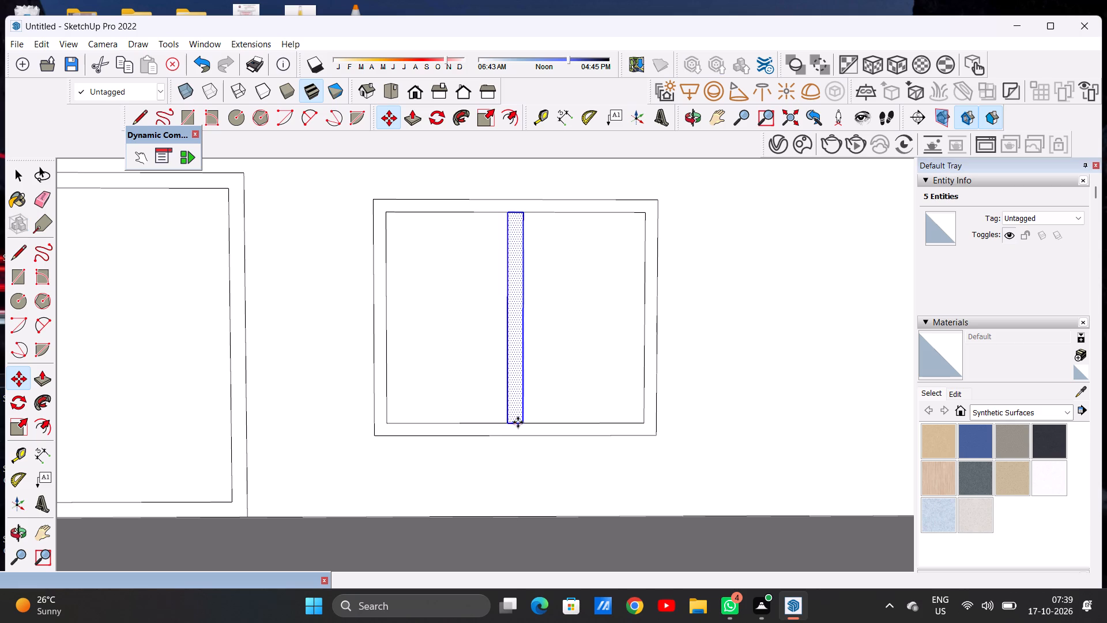
left_click(524, 422)
key("space")
scroll(447, 422, "down", 8)
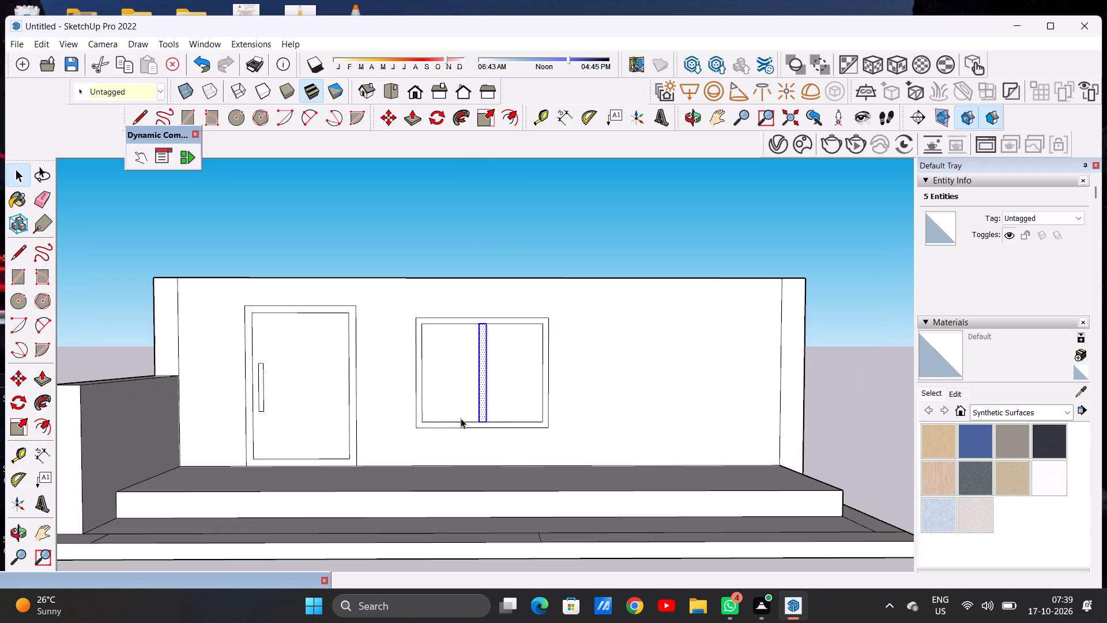
left_click(486, 237)
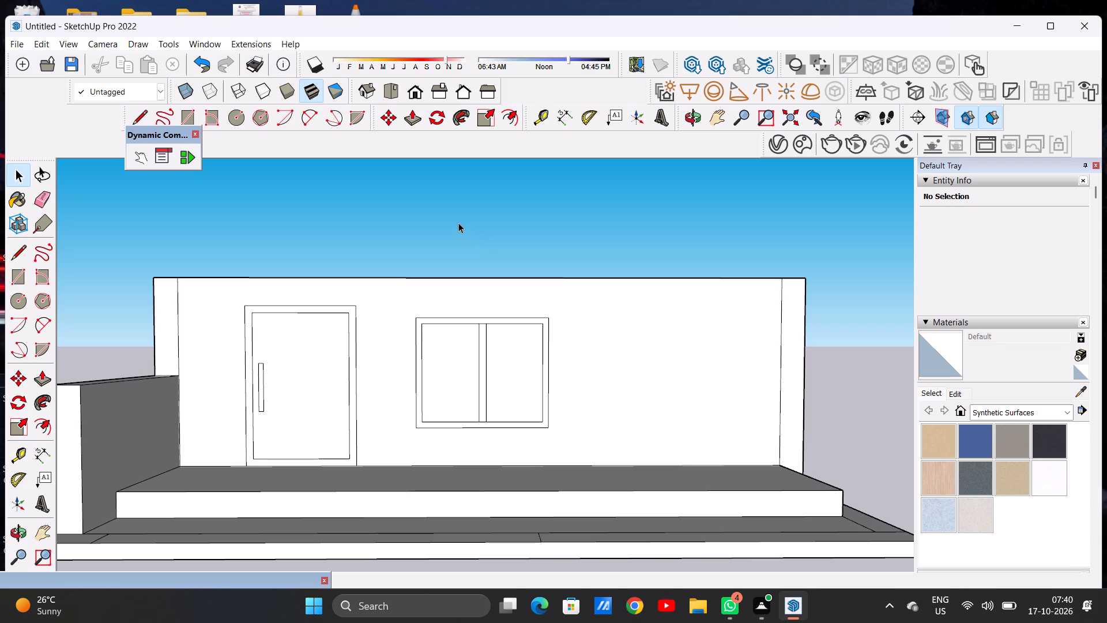
Push/Pull the base strip at the platform end opposite the low side wall up to the height of the building walls.
scroll(522, 387, "down", 4)
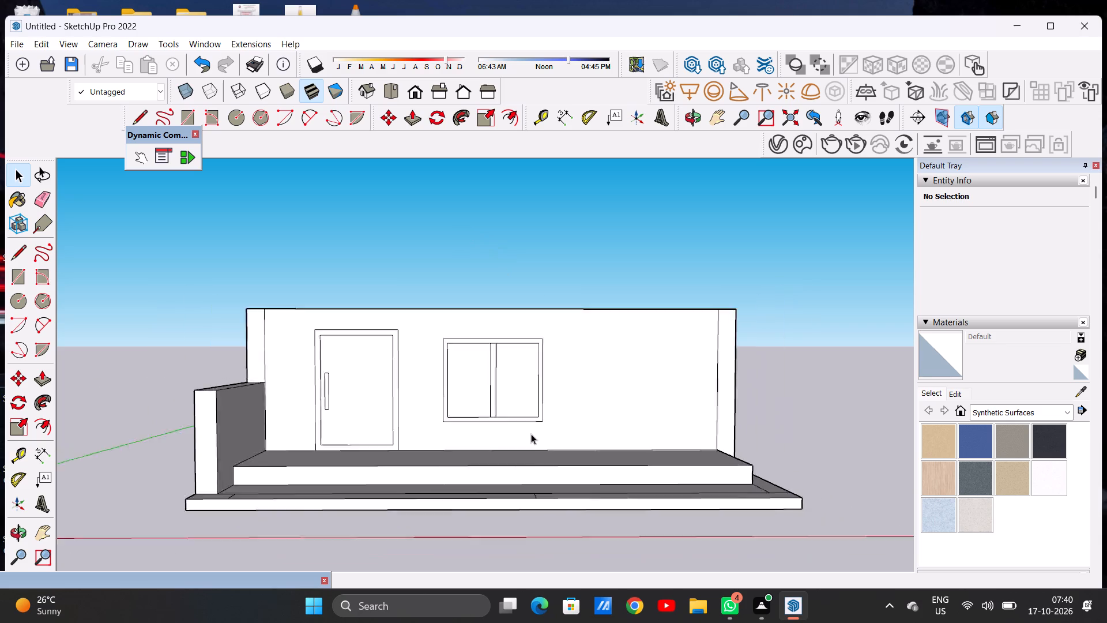
scroll(531, 434, "down", 2)
scroll(559, 432, "up", 4)
middle_click_drag(542, 416, 532, 442)
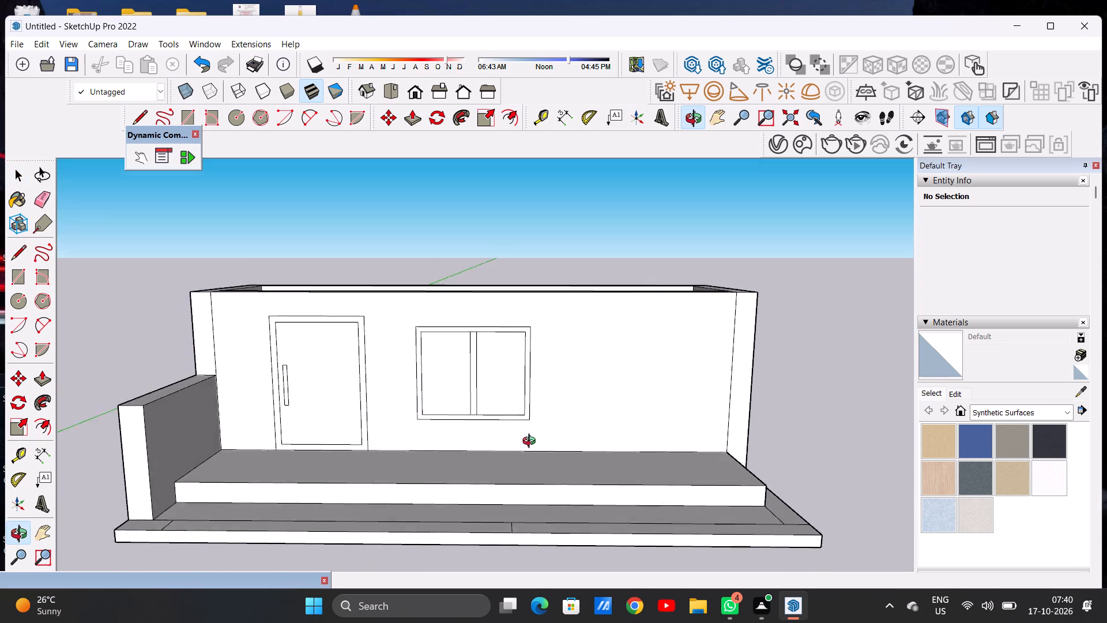
middle_click_drag(532, 442, 528, 481)
scroll(567, 434, "down", 4)
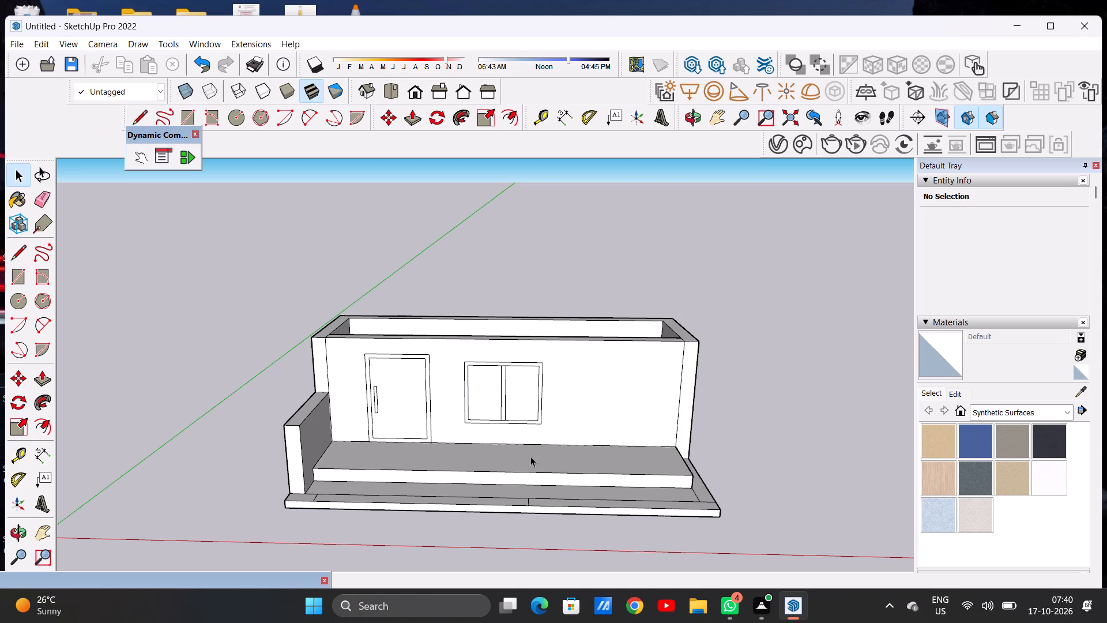
key("p")
middle_click_drag(663, 473, 591, 525)
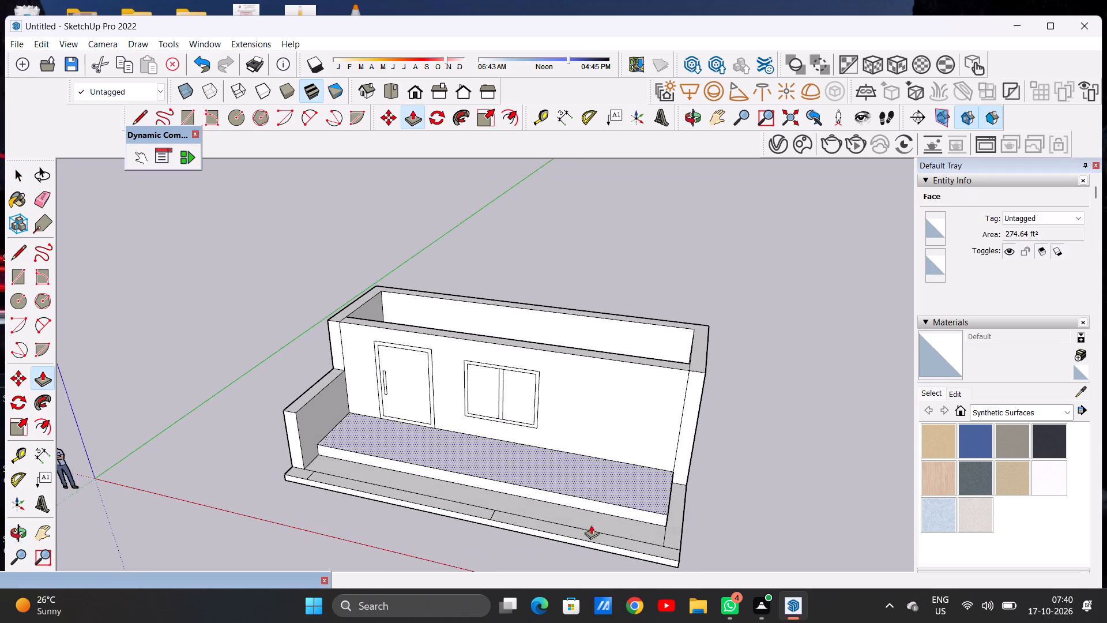
scroll(684, 541, "up", 6)
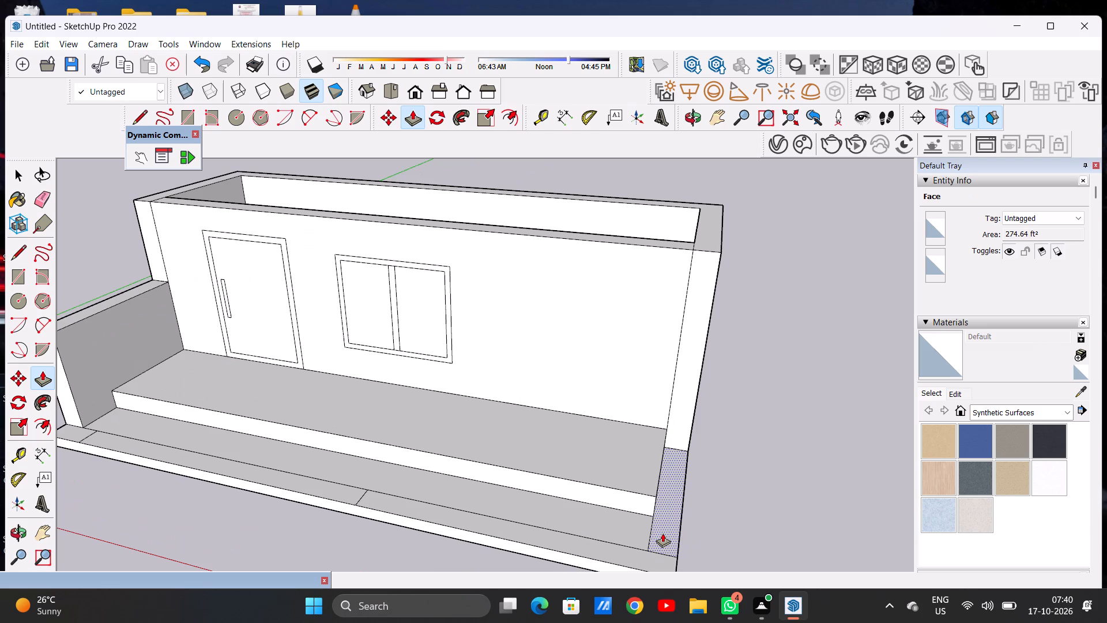
left_click(662, 533)
scroll(677, 394, "down", 3)
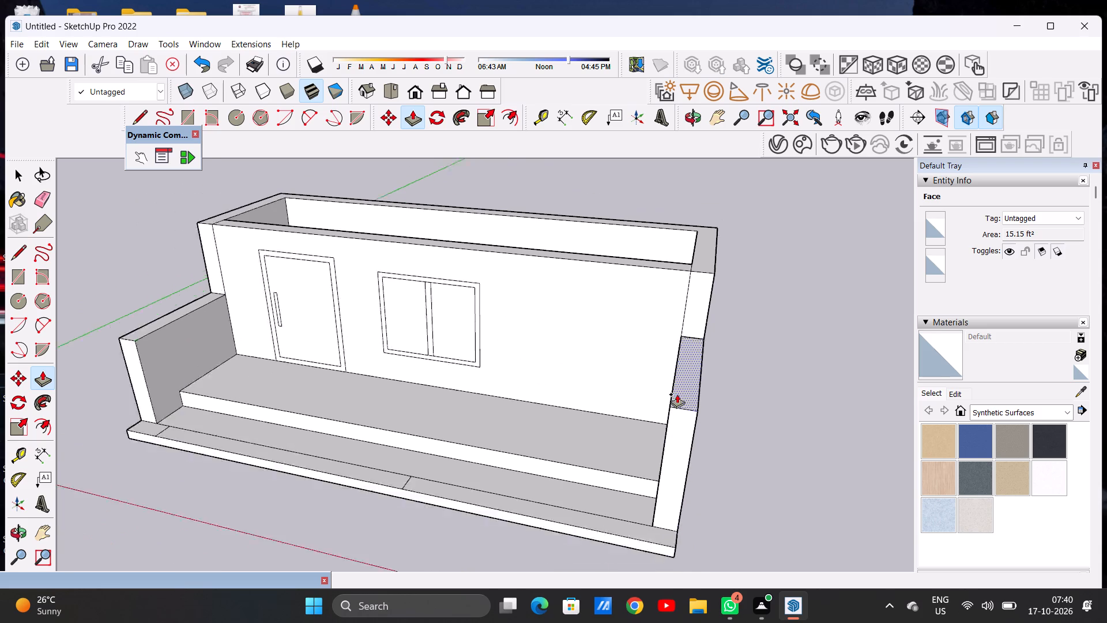
scroll(677, 394, "down", 3)
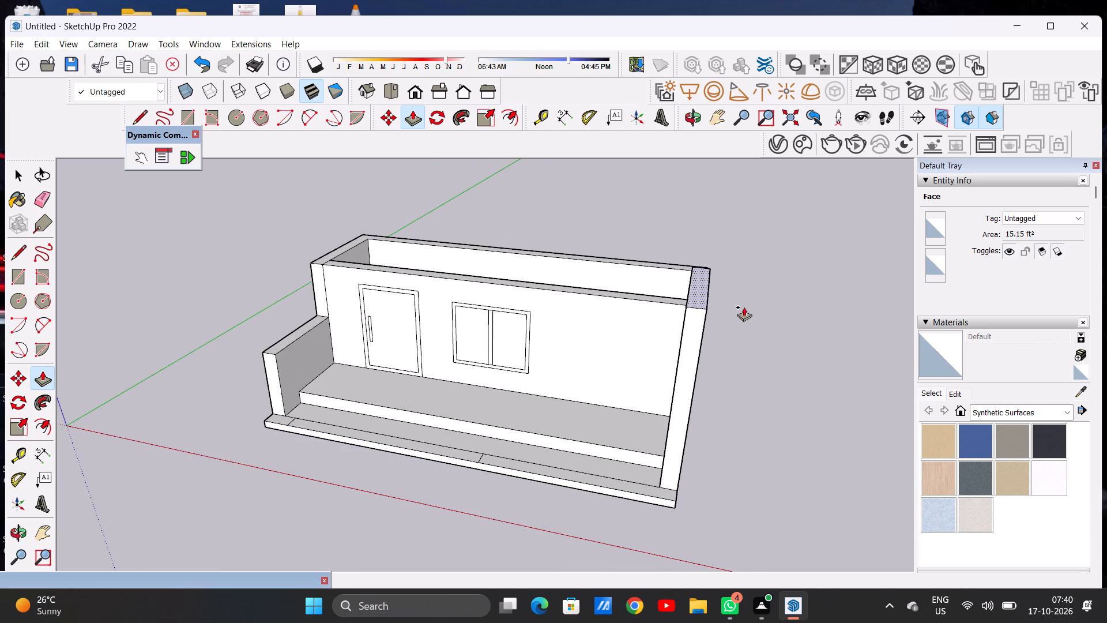
middle_click_drag(672, 320, 509, 322)
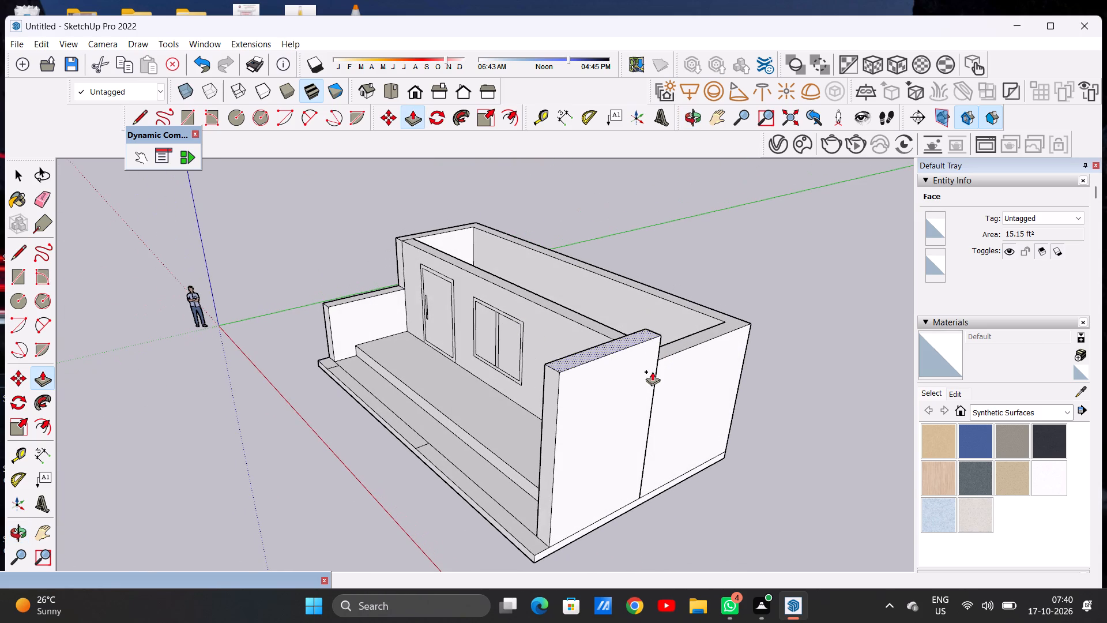
left_click(658, 363)
Push/Pull the front base strip segment adjoining the new tall side wall up to that wall's full height.
scroll(617, 427, "down", 7)
middle_click_drag(547, 479, 550, 481)
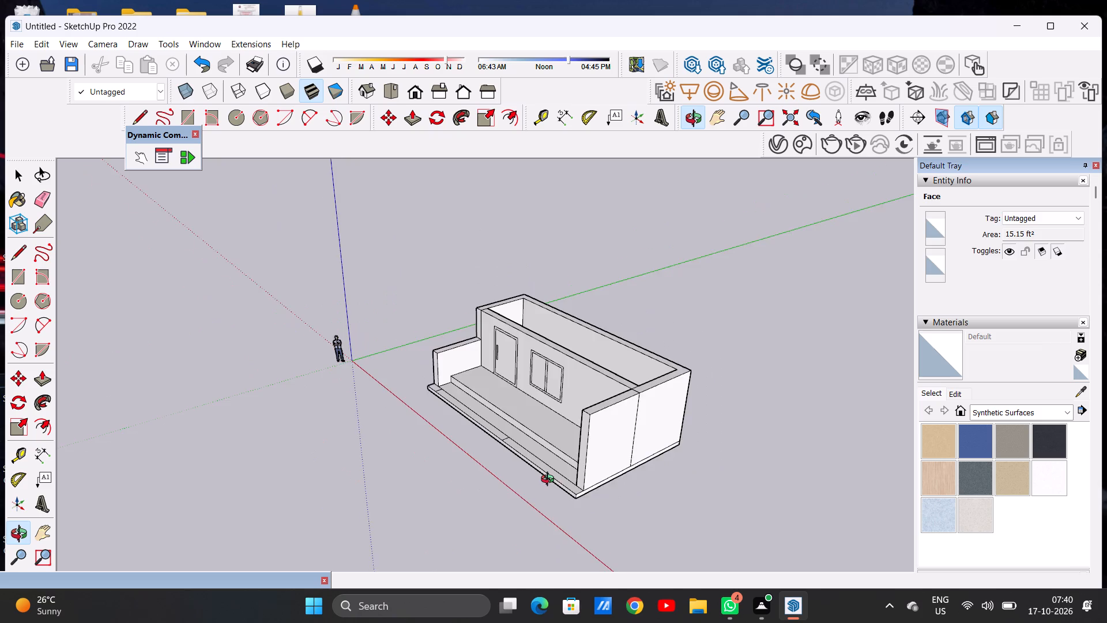
middle_click_drag(550, 481, 662, 518)
scroll(612, 453, "up", 1)
scroll(612, 452, "down", 1)
scroll(612, 452, "up", 14)
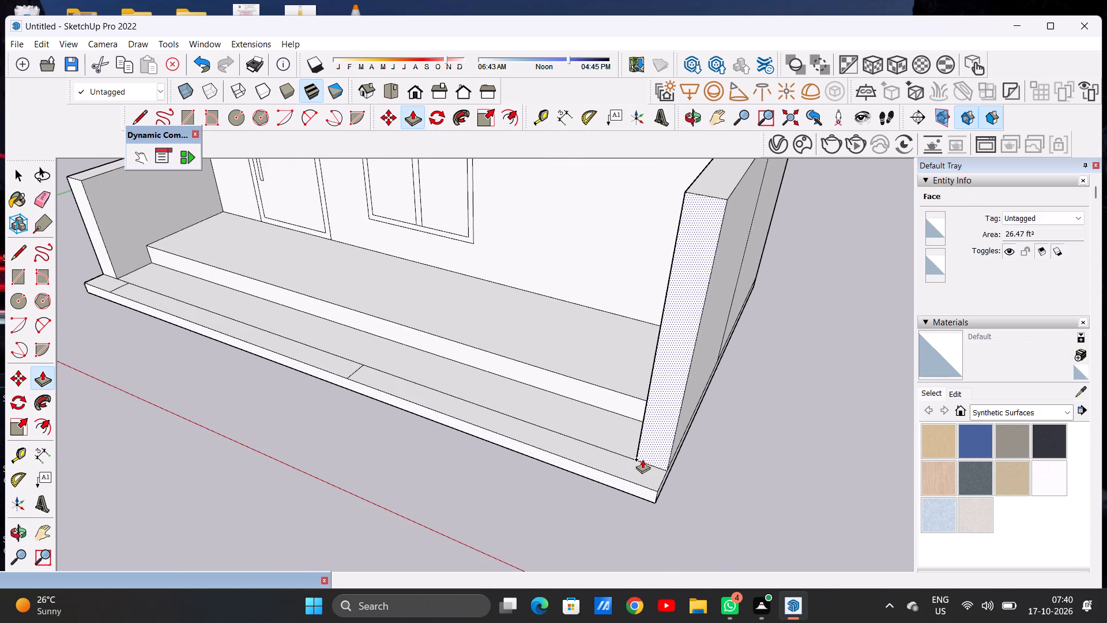
left_click(651, 469)
scroll(671, 393, "down", 14)
scroll(684, 346, "up", 2)
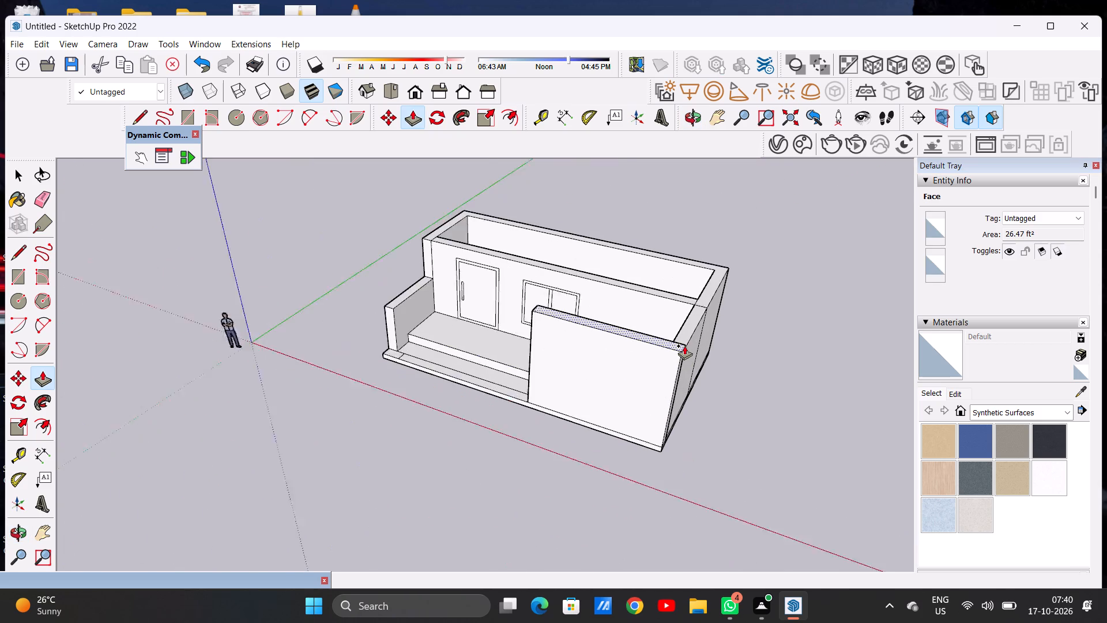
scroll(684, 346, "up", 10)
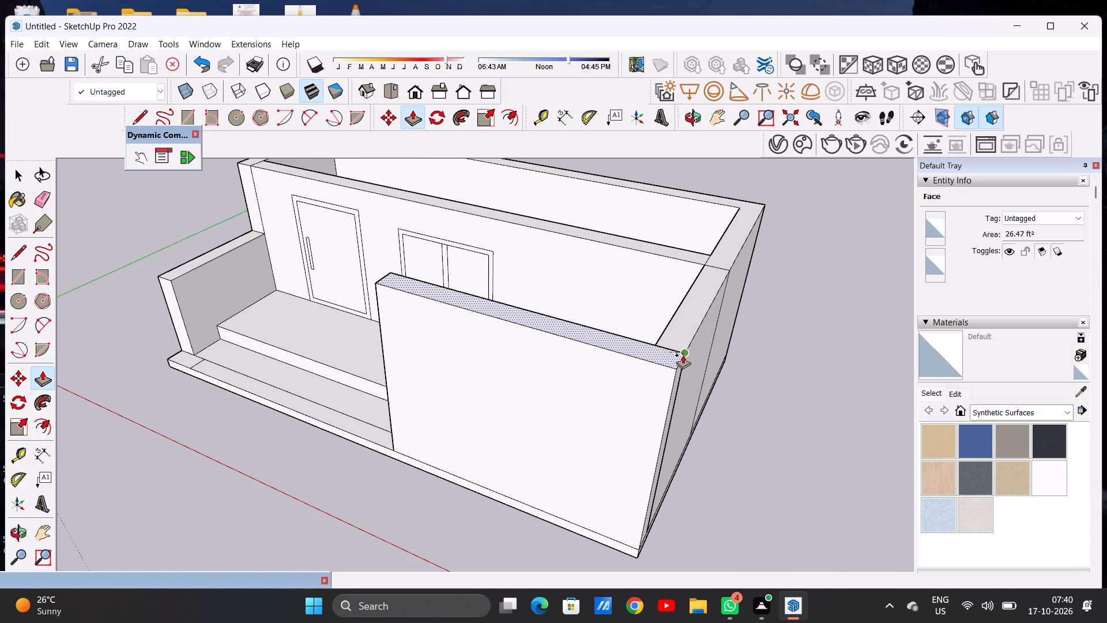
left_click(683, 355)
key("space")
scroll(614, 416, "down", 8)
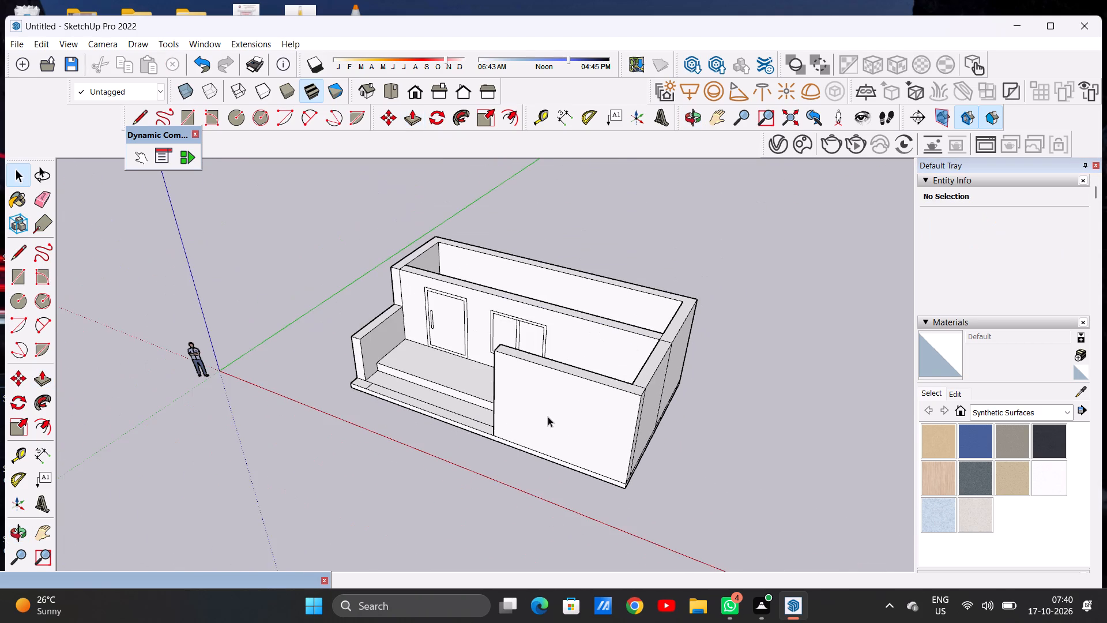
Move the enclosed room's floor face with its edges from its corner straight up to the wall tops, forming a flat roof.
middle_click_drag(563, 404, 679, 371)
middle_click_drag(612, 433, 622, 331)
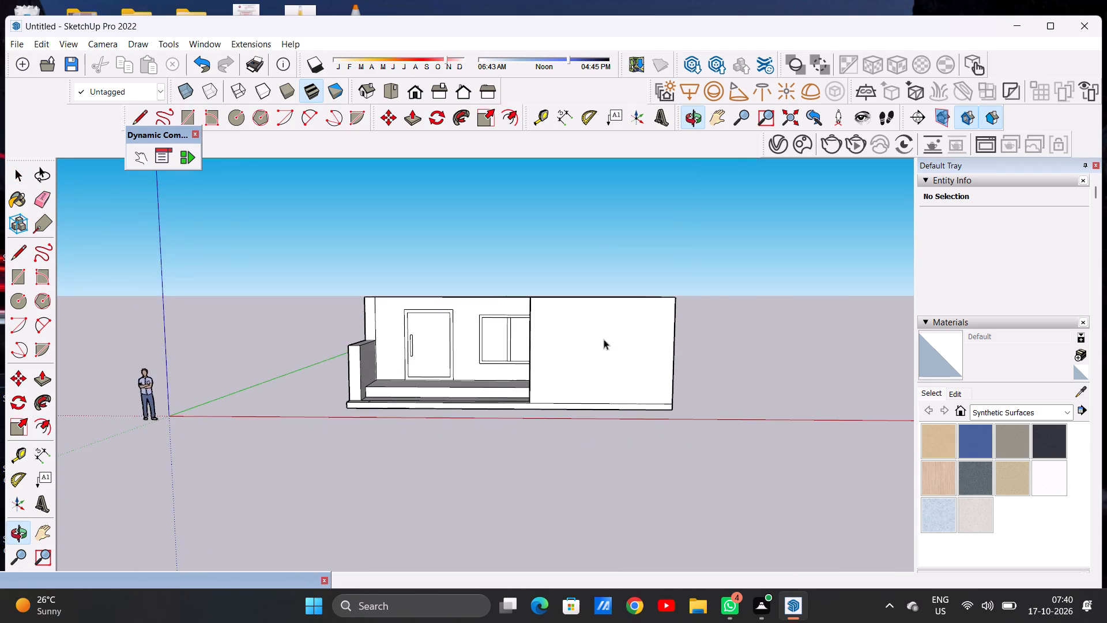
scroll(589, 354, "up", 1)
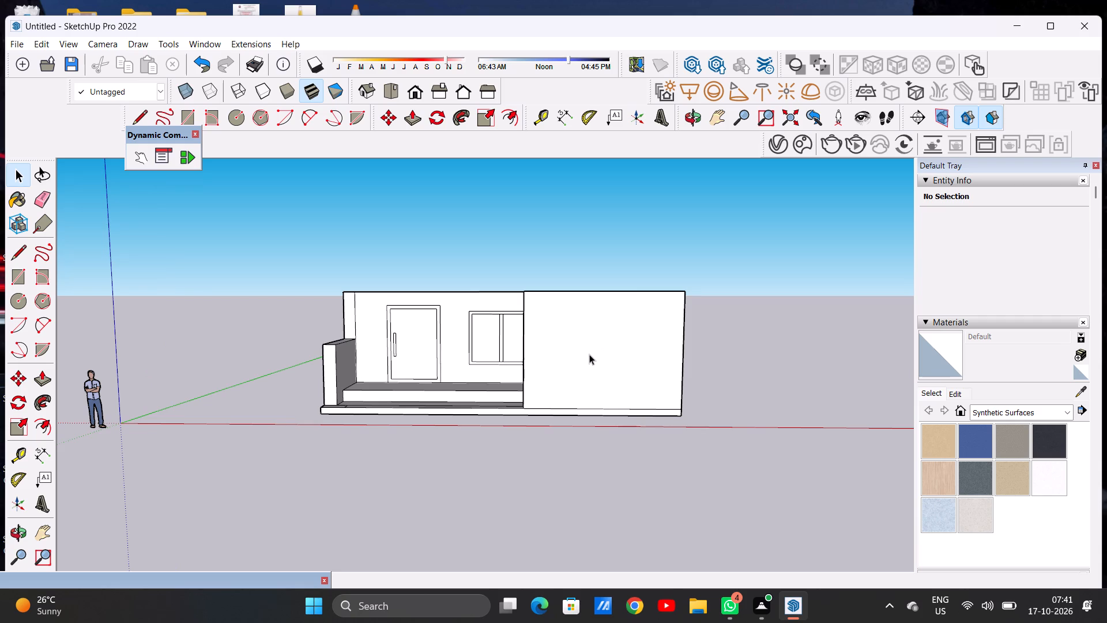
scroll(531, 399, "down", 13)
scroll(552, 418, "down", 20)
scroll(552, 418, "down", 5)
scroll(546, 401, "up", 8)
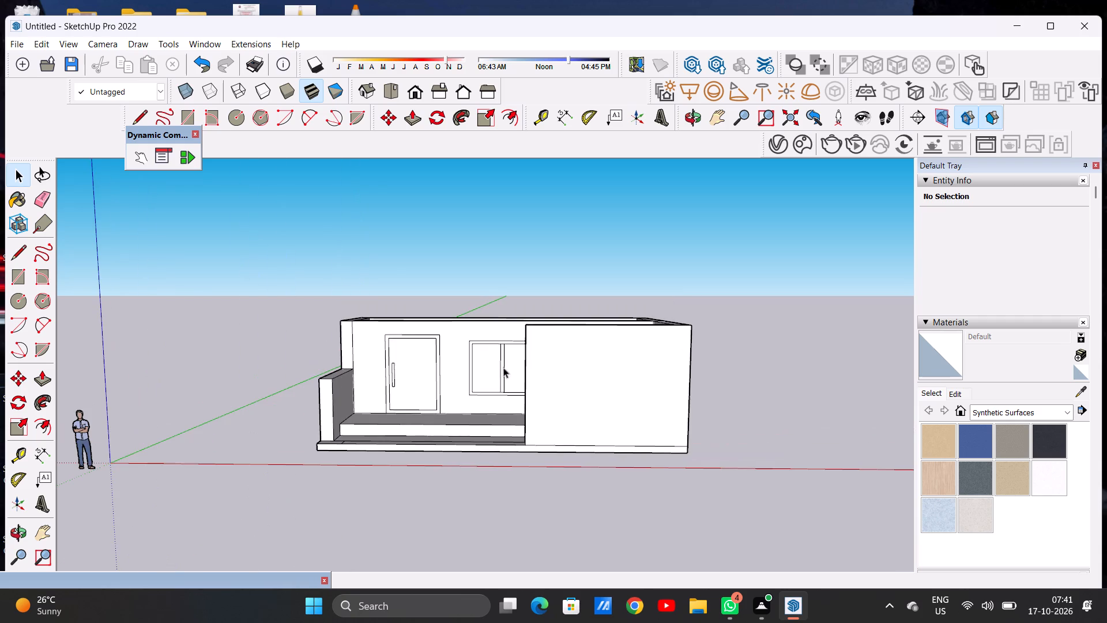
middle_click_drag(499, 371, 449, 564)
middle_click_drag(499, 396, 511, 435)
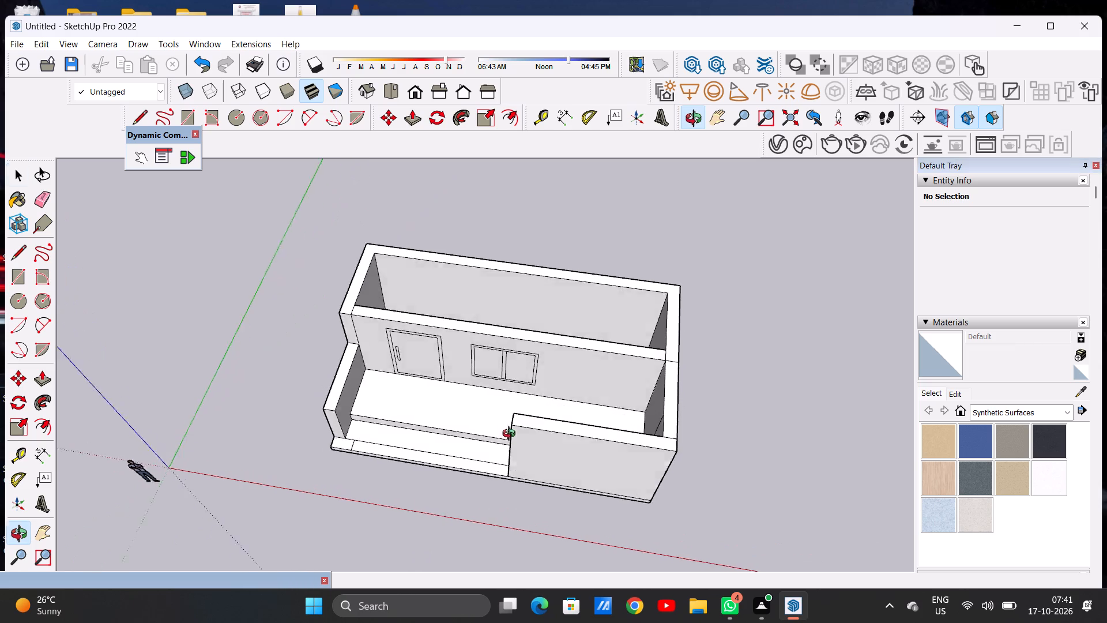
middle_click_drag(511, 435, 528, 500)
scroll(507, 319, "up", 5)
middle_click_drag(511, 341, 510, 410)
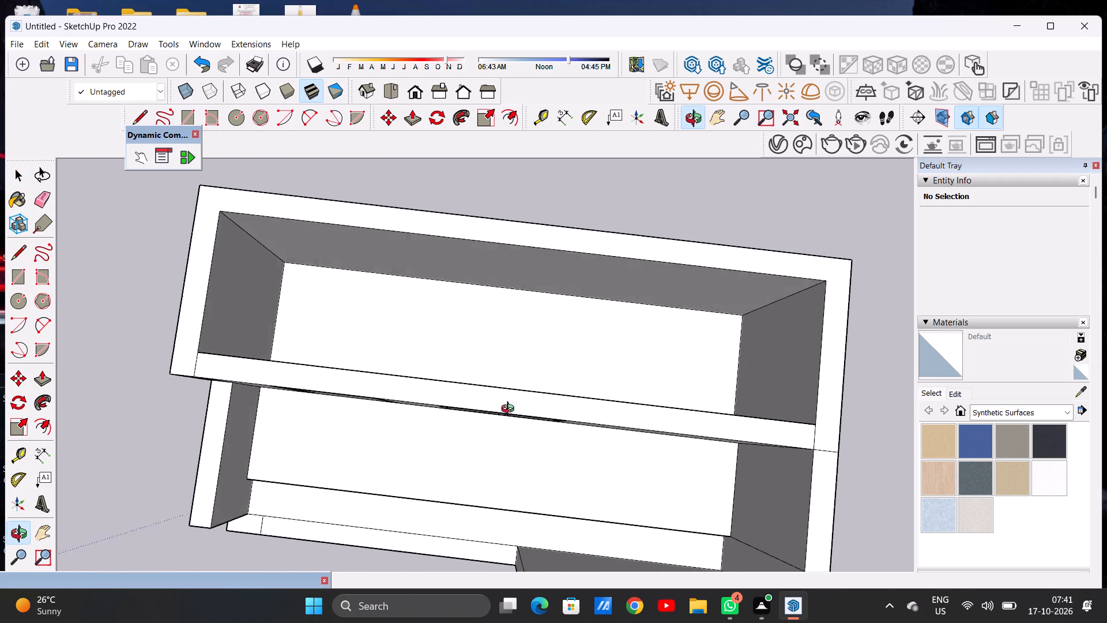
middle_click_drag(510, 410, 522, 419)
double_click(531, 368)
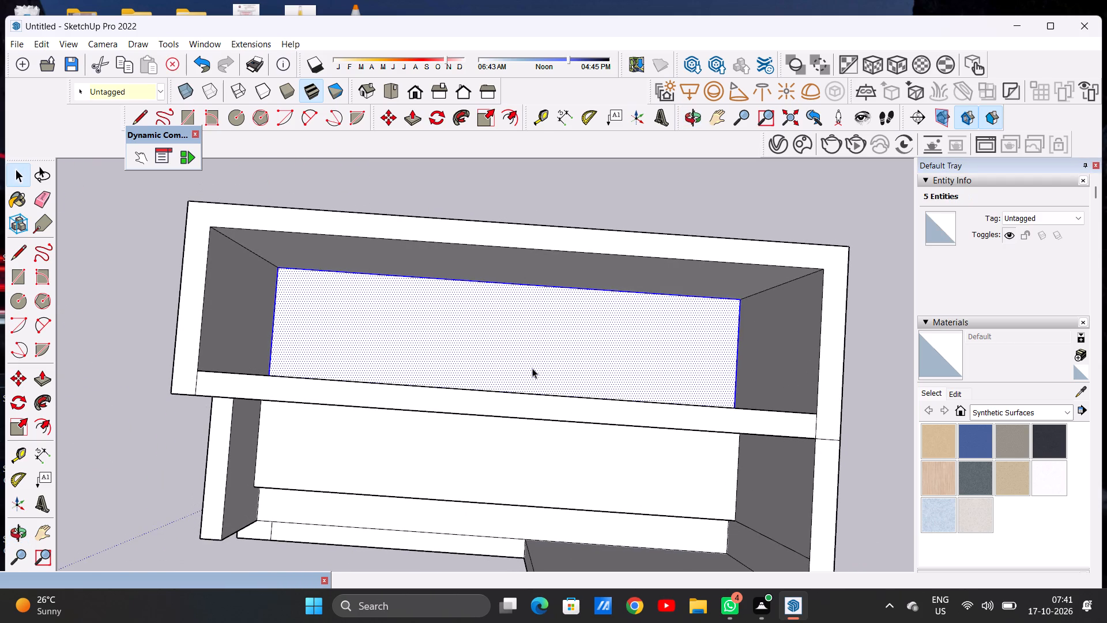
key("m")
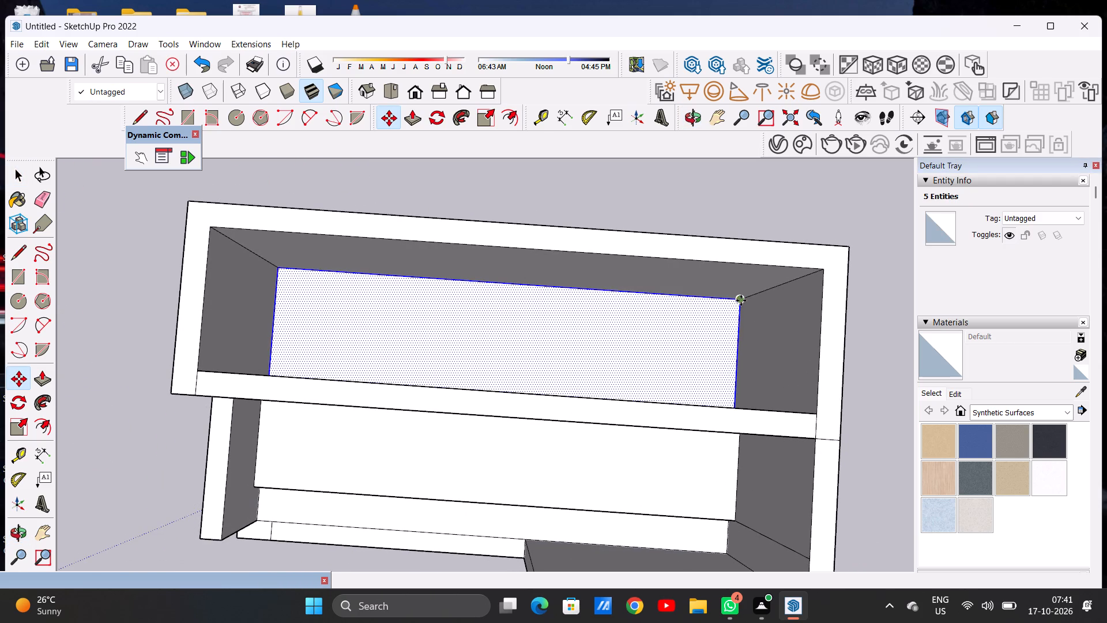
left_click(741, 301)
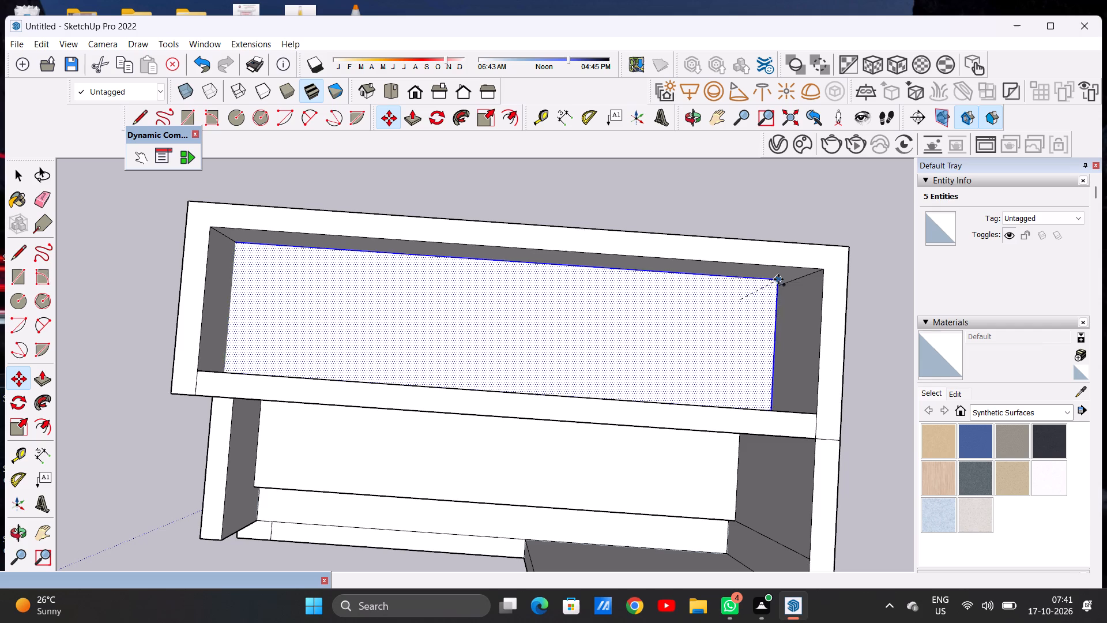
left_click(818, 273)
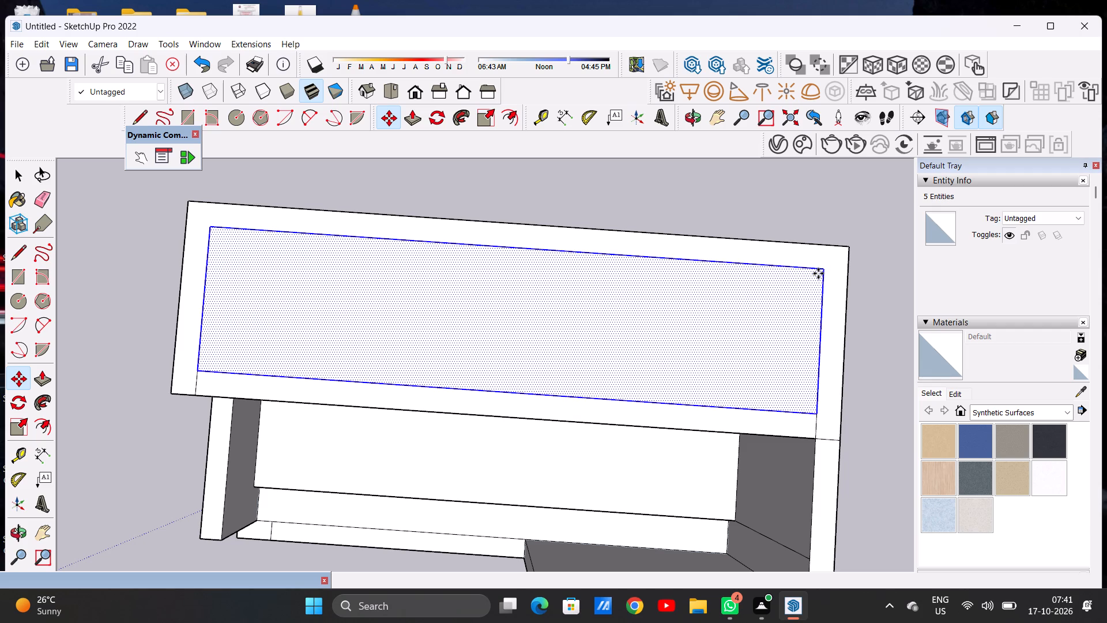
key("space")
left_click_drag(708, 198, 667, 197)
Draw a small rectangle on the raised platform at its front corner against the low side wall.
scroll(512, 359, "down", 14)
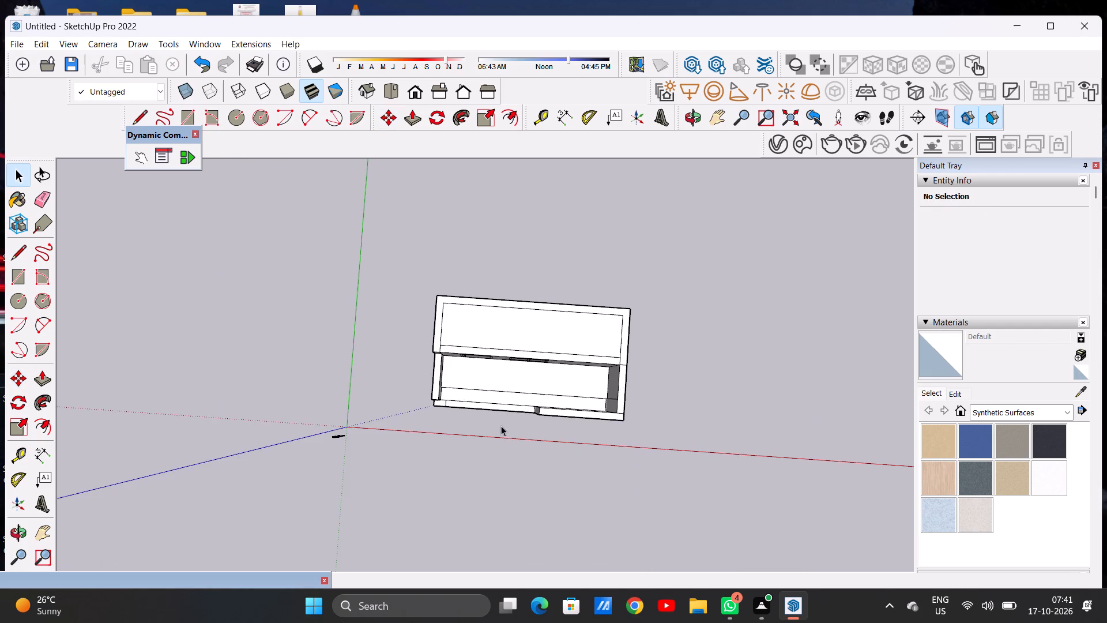
middle_click_drag(502, 418, 518, 321)
middle_click_drag(538, 414, 537, 331)
middle_click(537, 330)
scroll(526, 342, "up", 2)
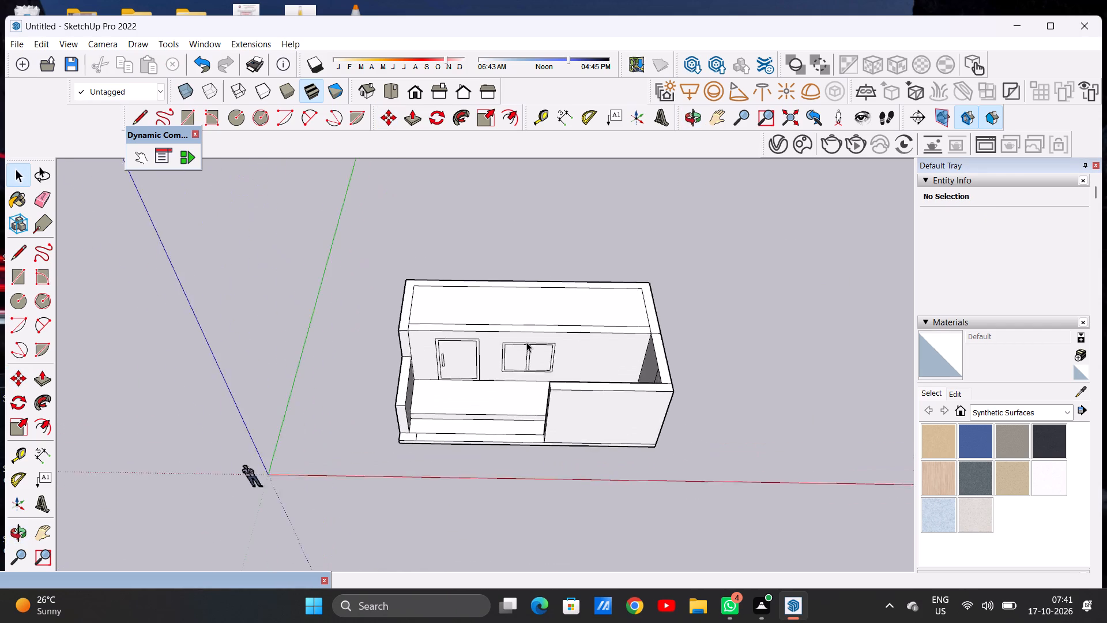
scroll(526, 342, "up", 3)
scroll(547, 361, "down", 1)
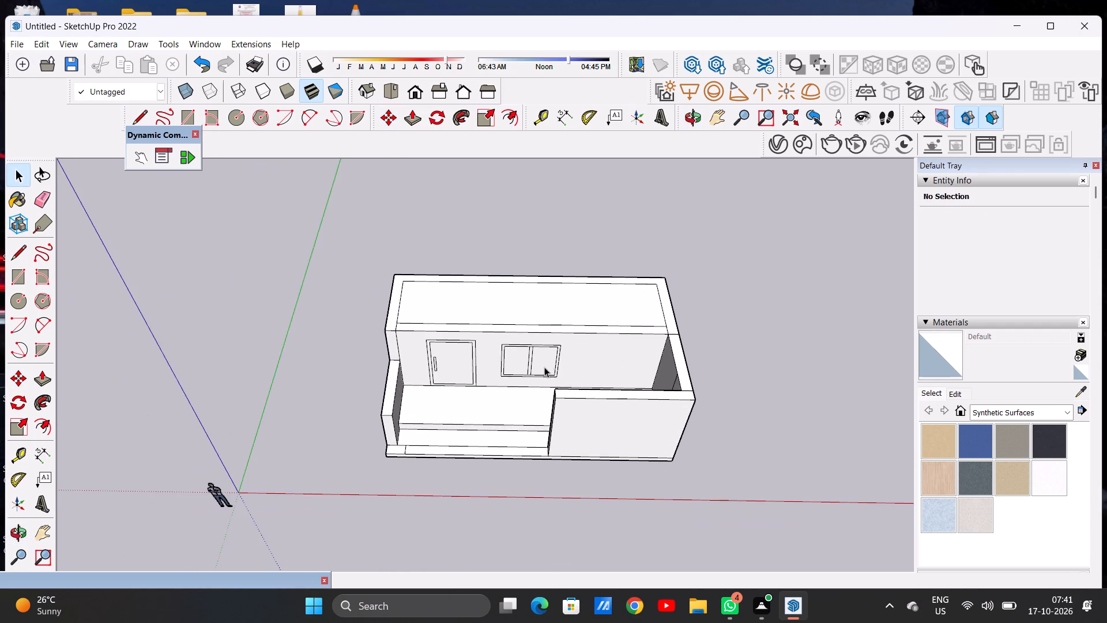
scroll(463, 417, "up", 4)
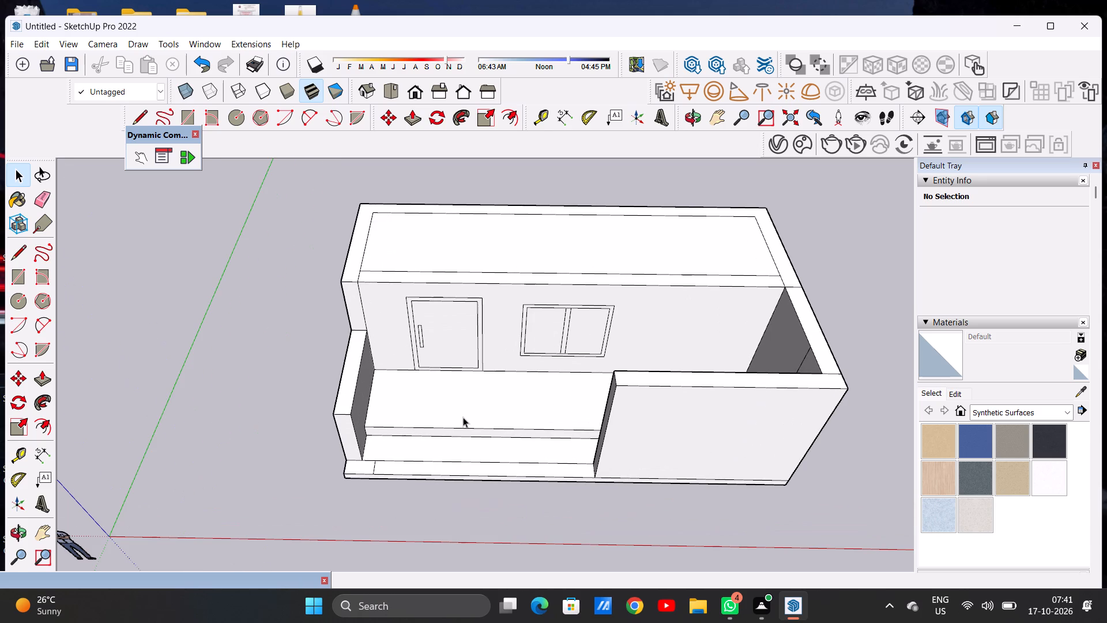
key("r")
scroll(381, 431, "up", 7)
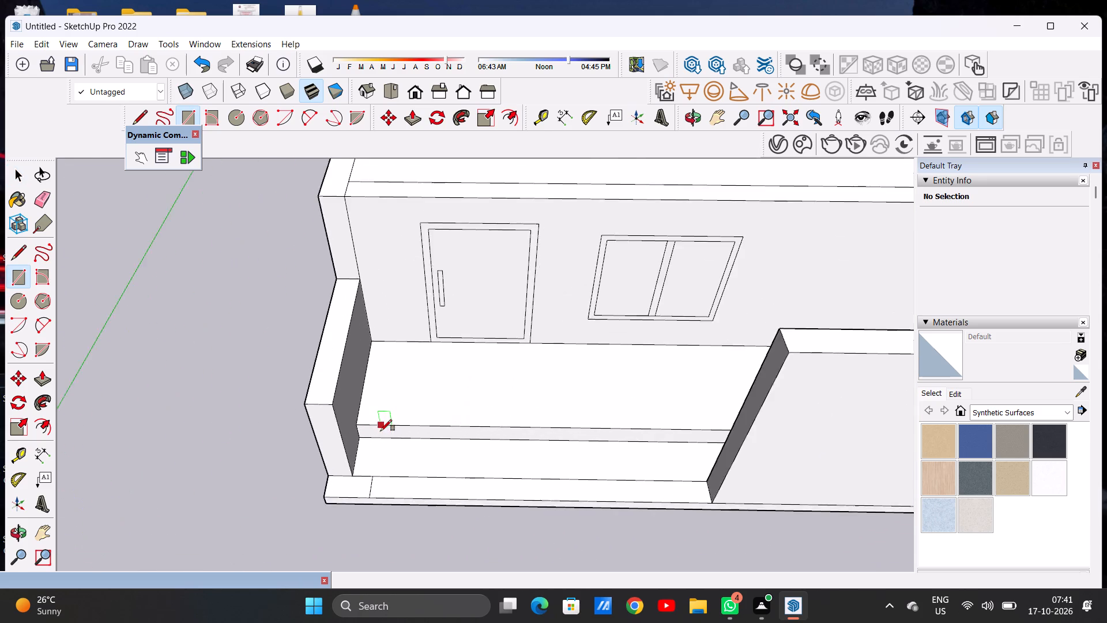
scroll(381, 431, "up", 3)
left_click(332, 418)
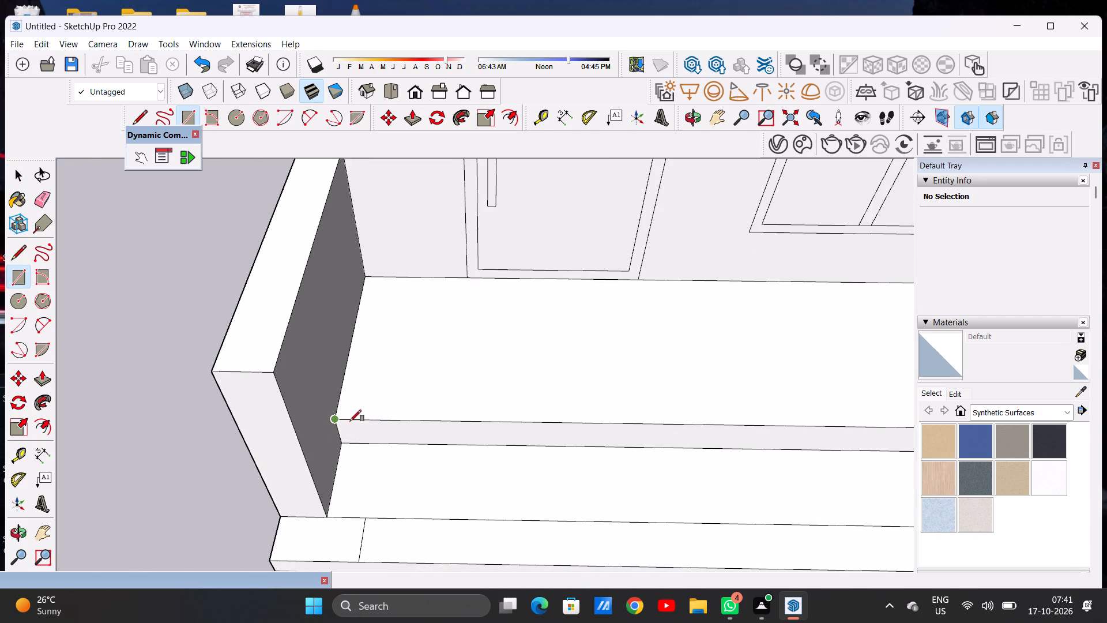
left_click(389, 416)
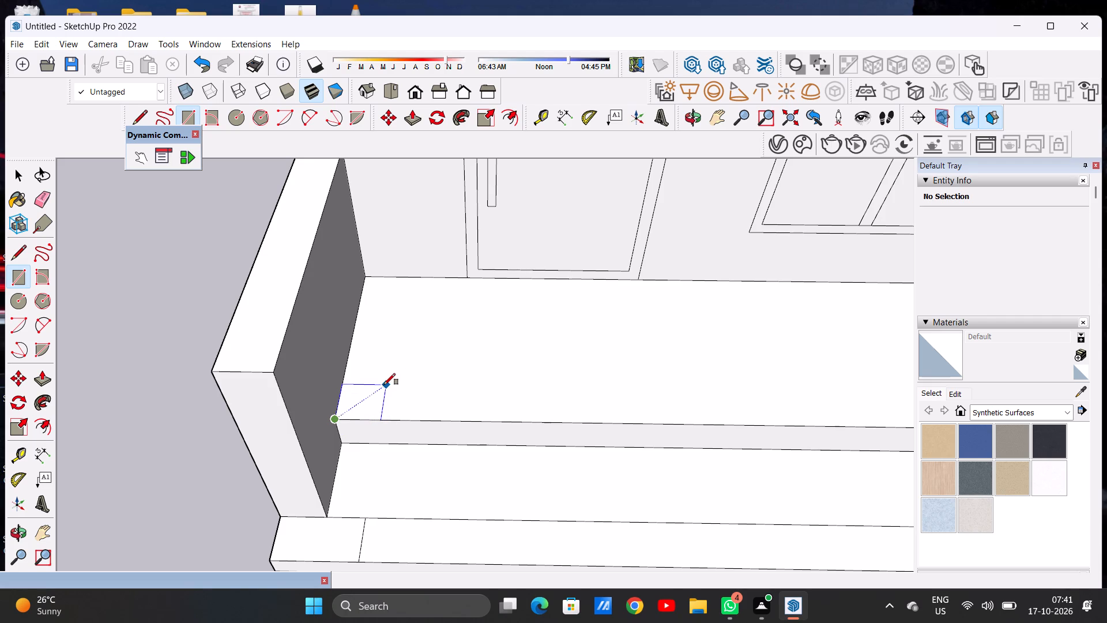
left_click(384, 385)
key("space")
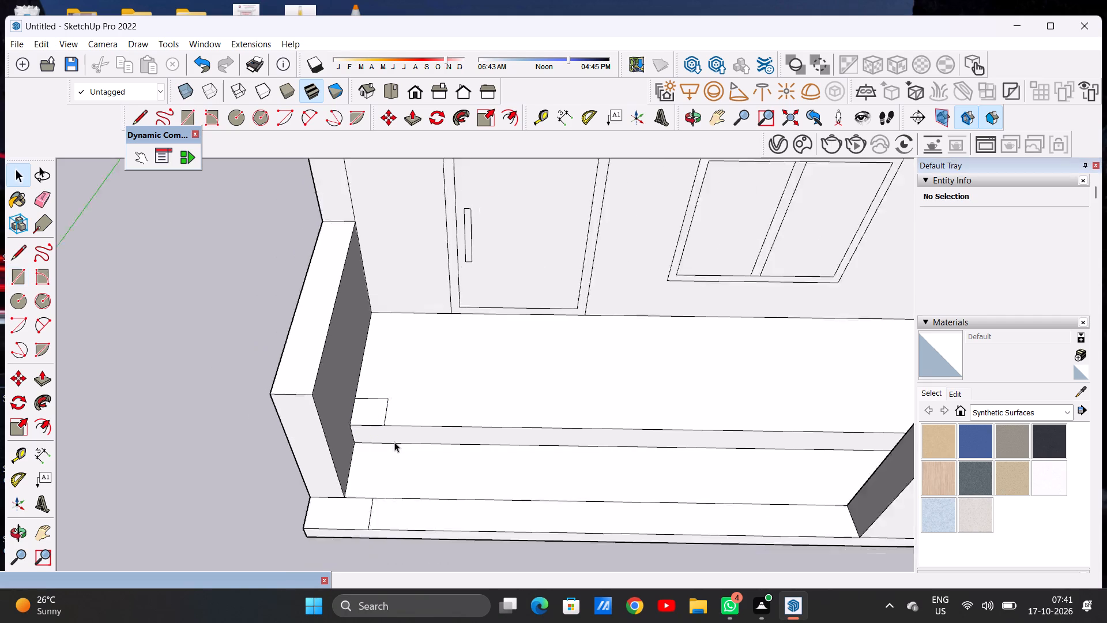
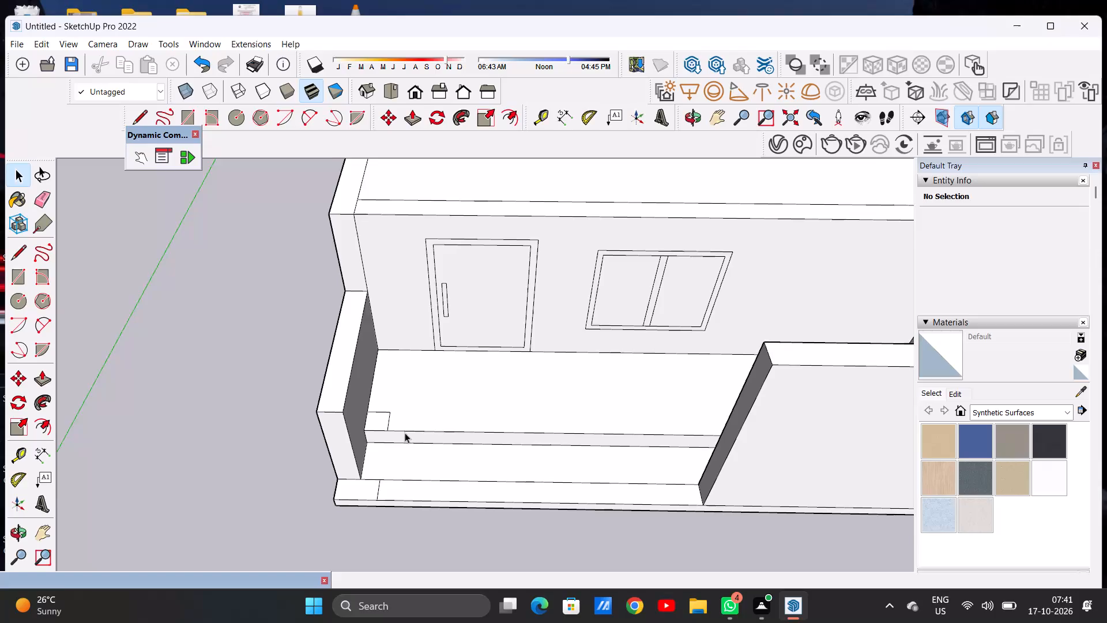
Push/Pull the small rectangle on the platform's front corner up to the height of the building's wall tops, forming a column.
key("p")
scroll(372, 415, "up", 9)
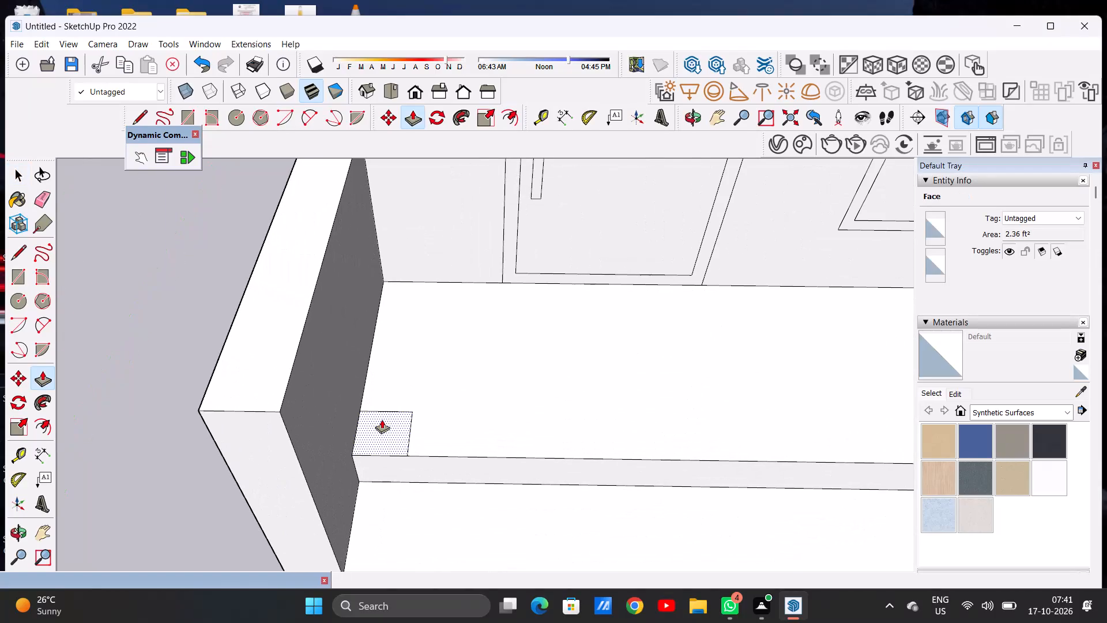
scroll(382, 419, "up", 1)
left_click(382, 419)
scroll(412, 370, "down", 3)
scroll(413, 370, "up", 1)
scroll(413, 370, "down", 5)
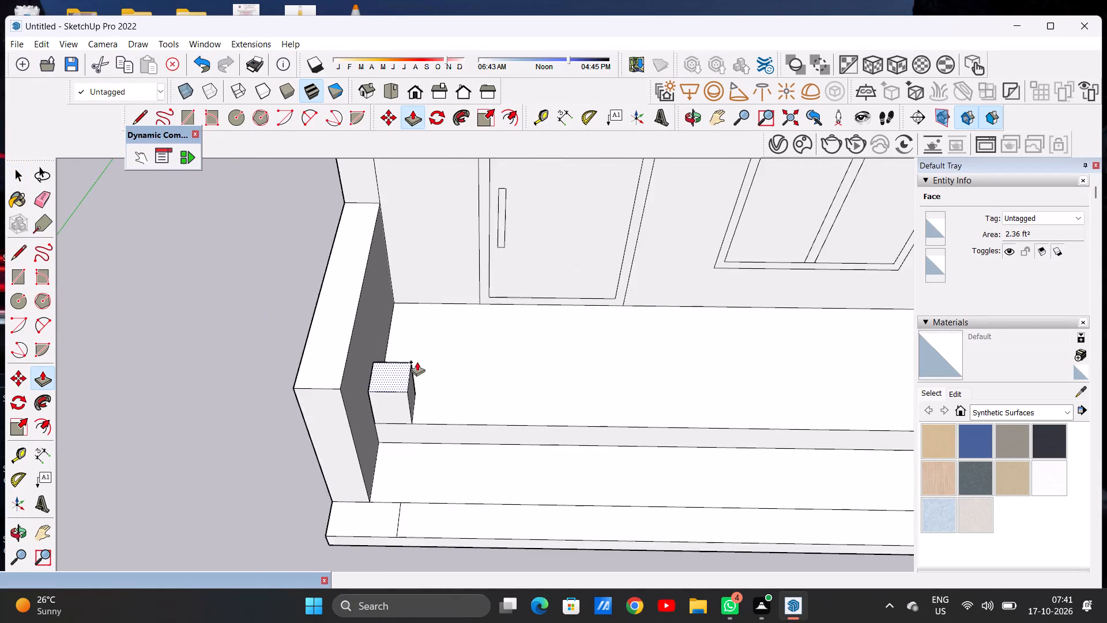
scroll(417, 362, "down", 4)
scroll(391, 231, "up", 7)
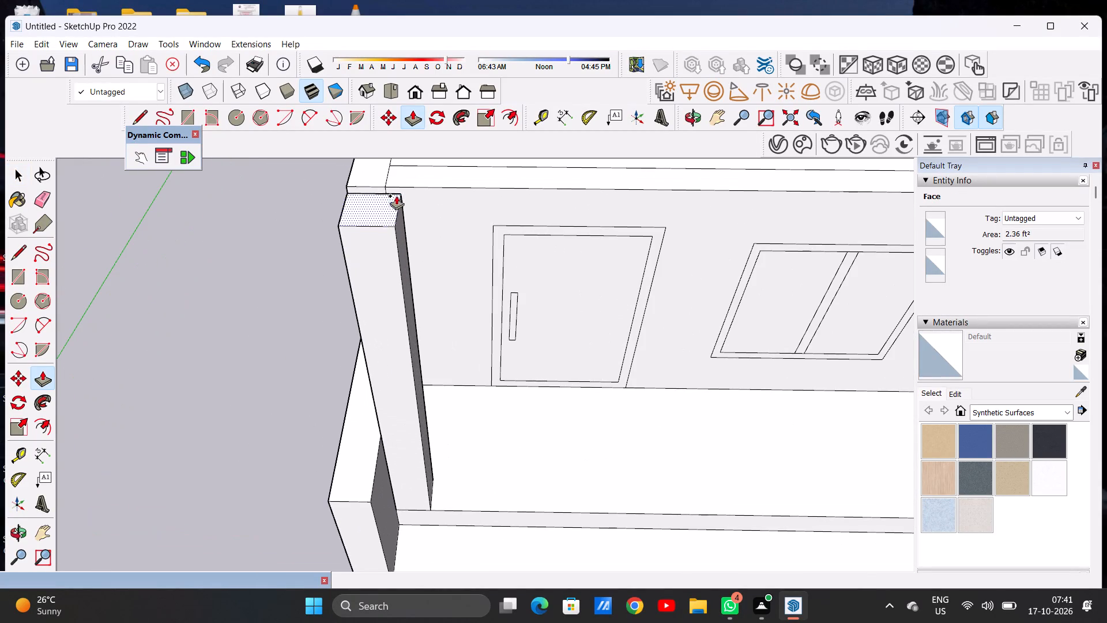
left_click(386, 188)
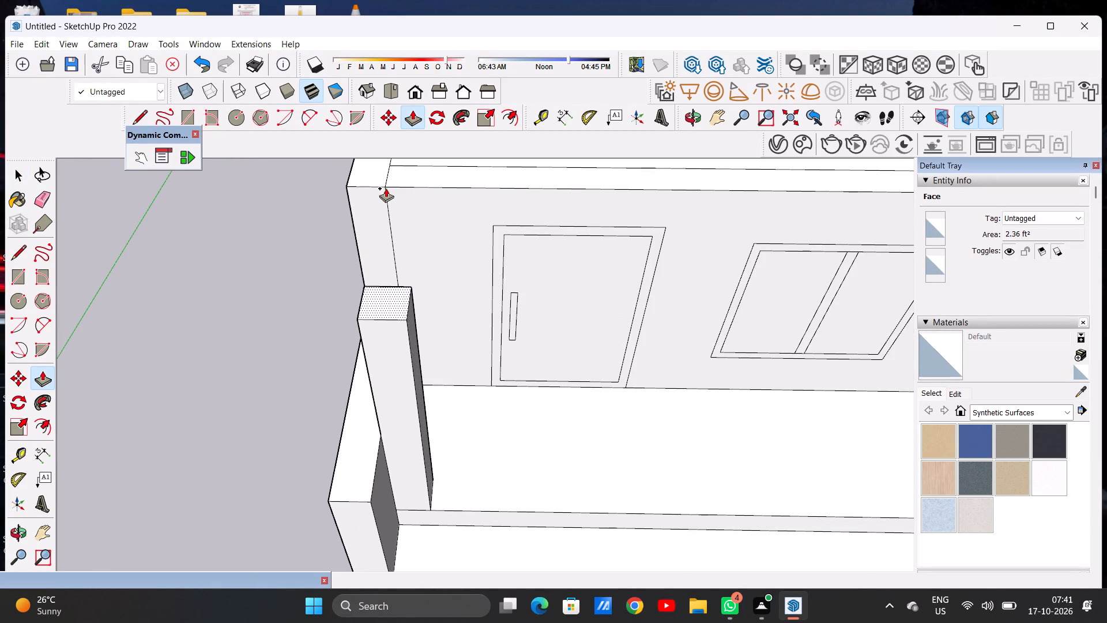
key("space")
Push/Pull the flat roof face slightly upward above the wall tops to form a thin roof slab.
scroll(436, 302, "down", 7)
middle_click_drag(463, 381, 484, 223)
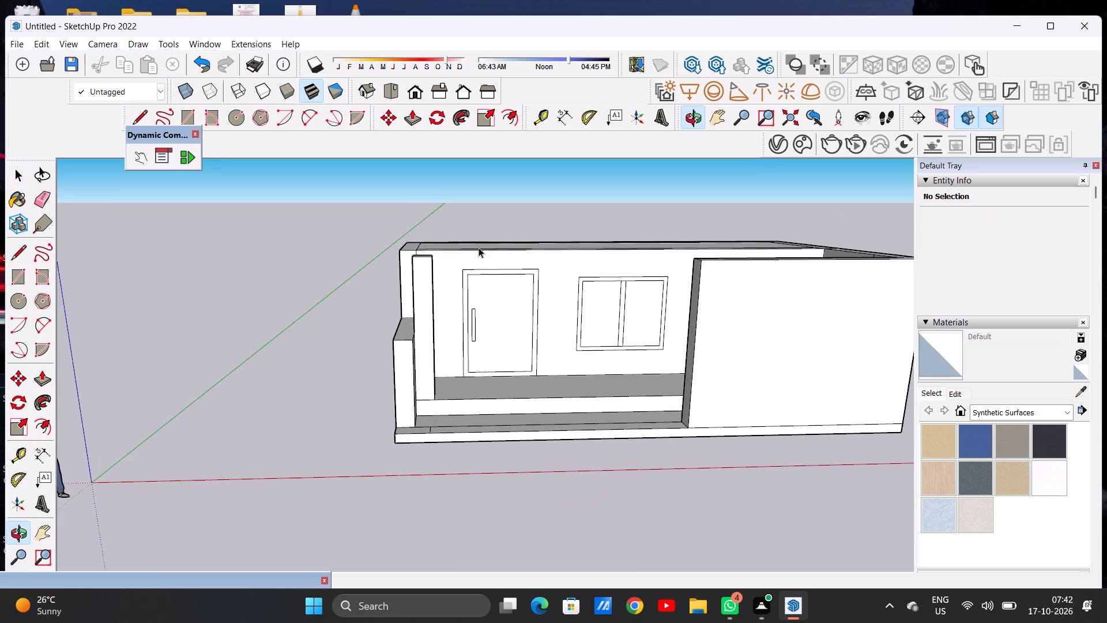
middle_click_drag(489, 331, 458, 298)
scroll(393, 365, "down", 4)
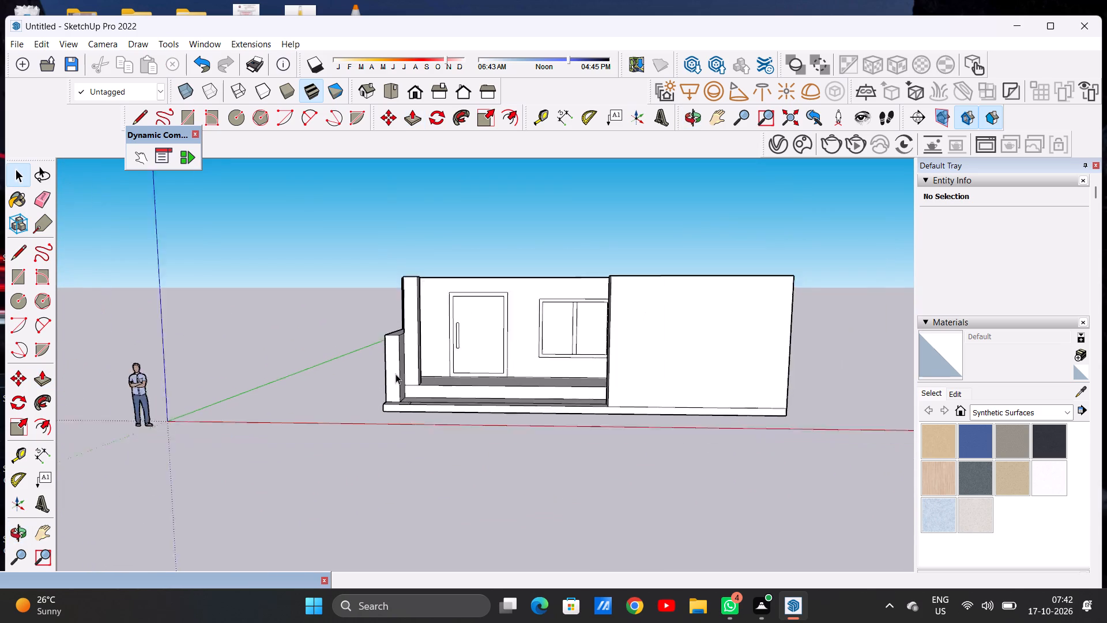
scroll(396, 374, "down", 1)
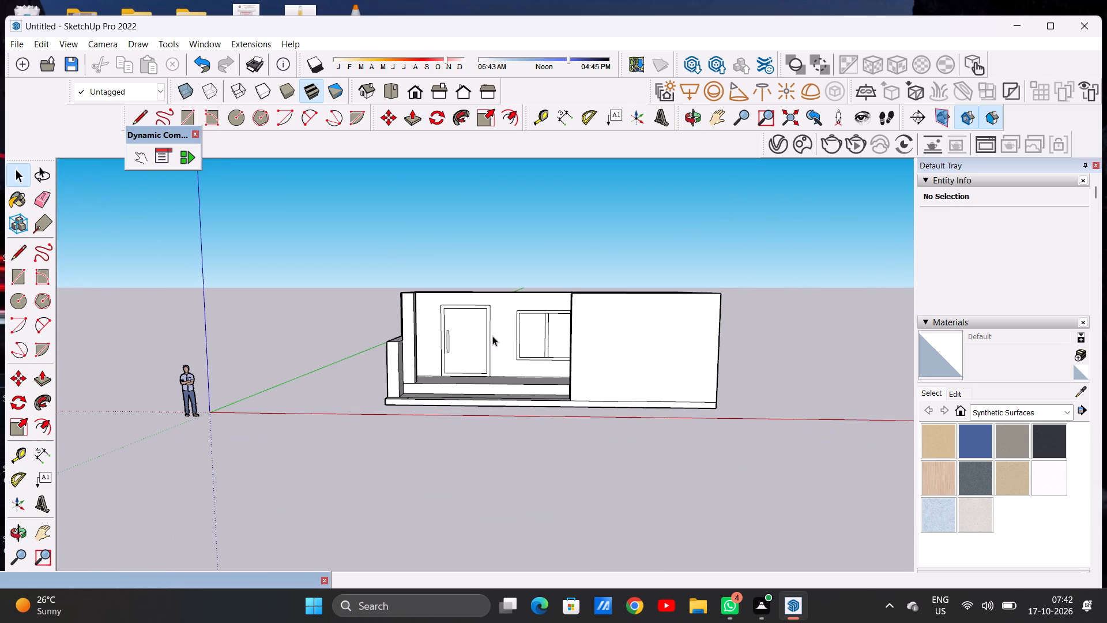
middle_click_drag(496, 319, 303, 401)
middle_click_drag(513, 332, 345, 373)
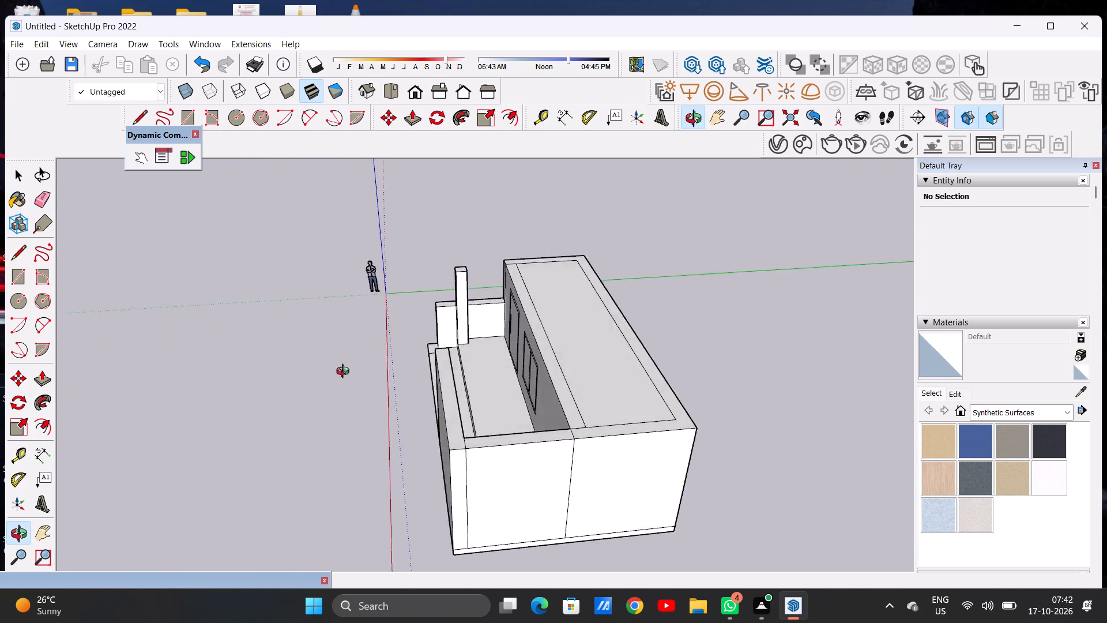
middle_click_drag(345, 373, 419, 411)
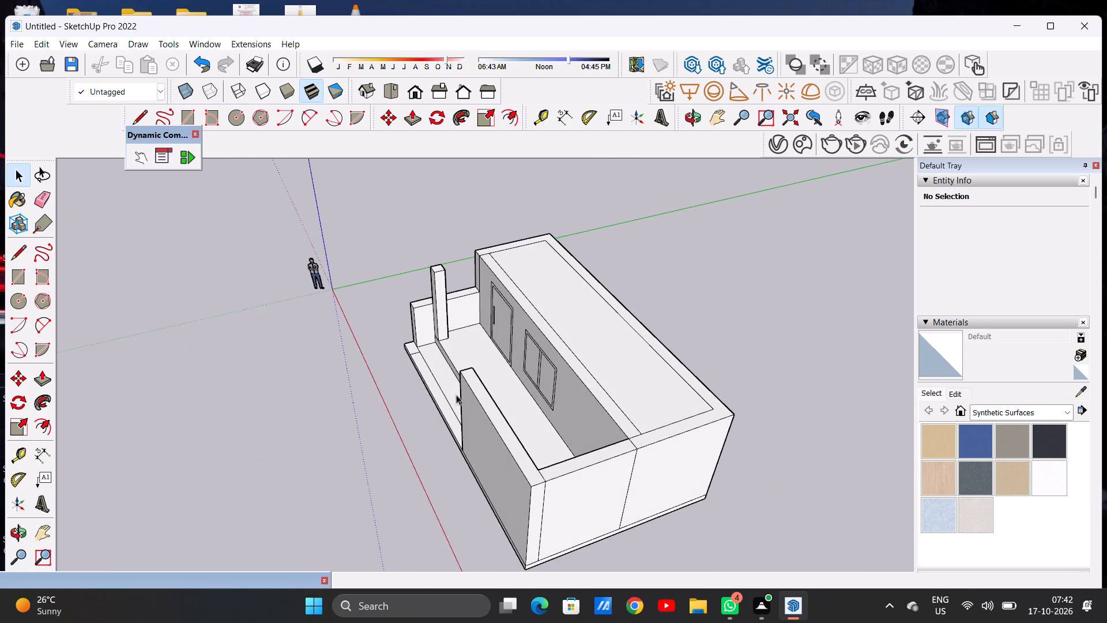
scroll(622, 366, "up", 5)
key("p")
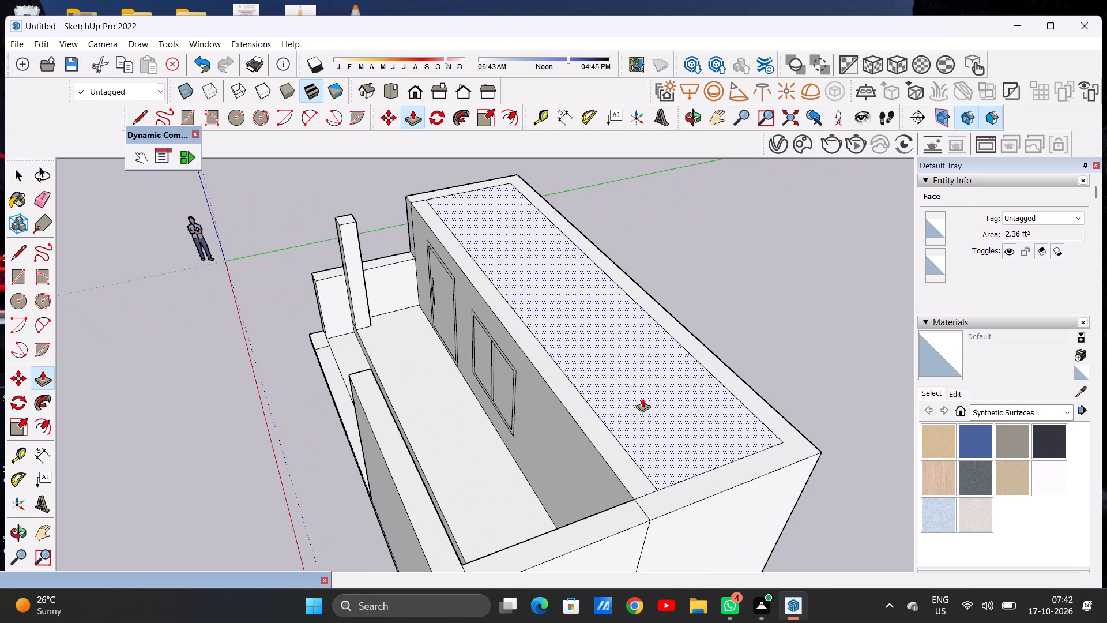
left_click(642, 398)
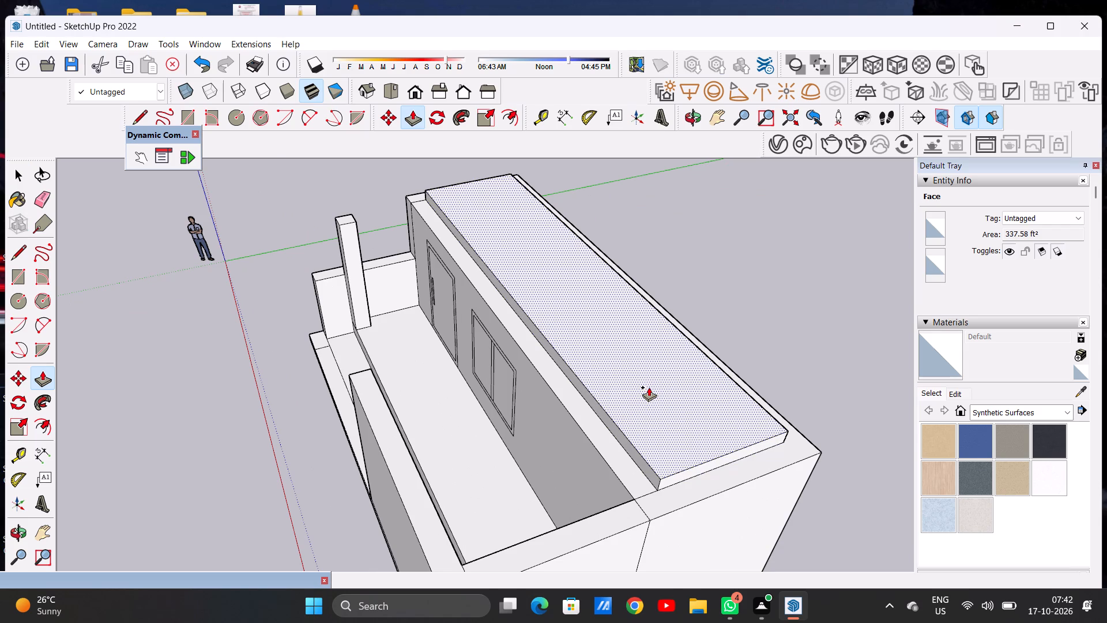
left_click(649, 387)
key("space")
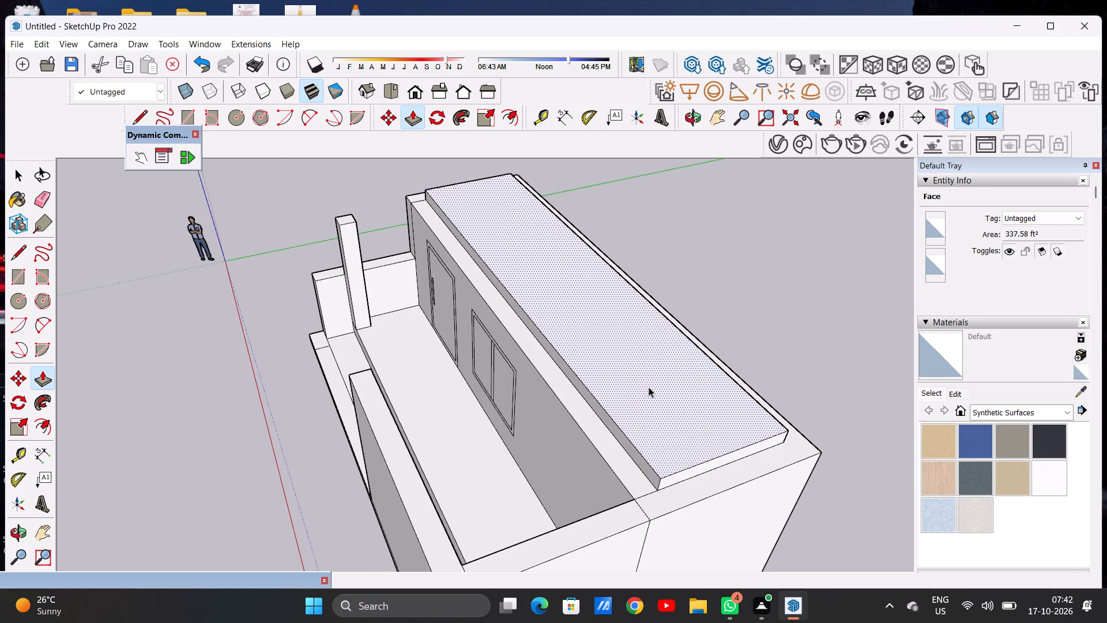
Push/Pull the roof slab's front edge face out over the porch to the inner top edge of the tall front wall.
type("P")
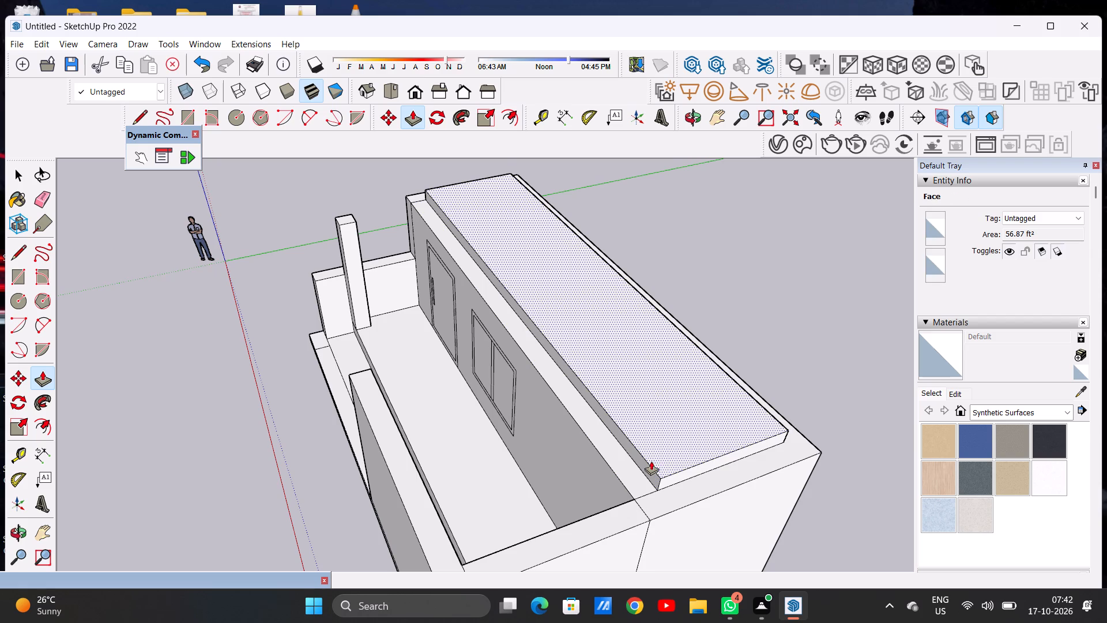
scroll(668, 476, "up", 11)
left_click(649, 471)
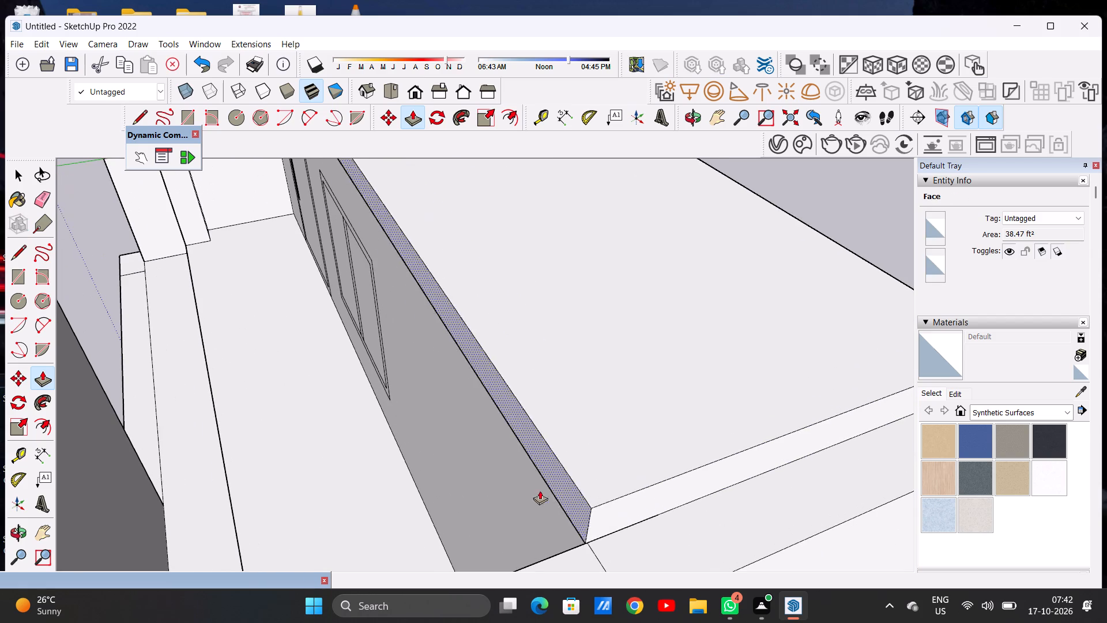
scroll(633, 440, "down", 15)
scroll(514, 485, "up", 8)
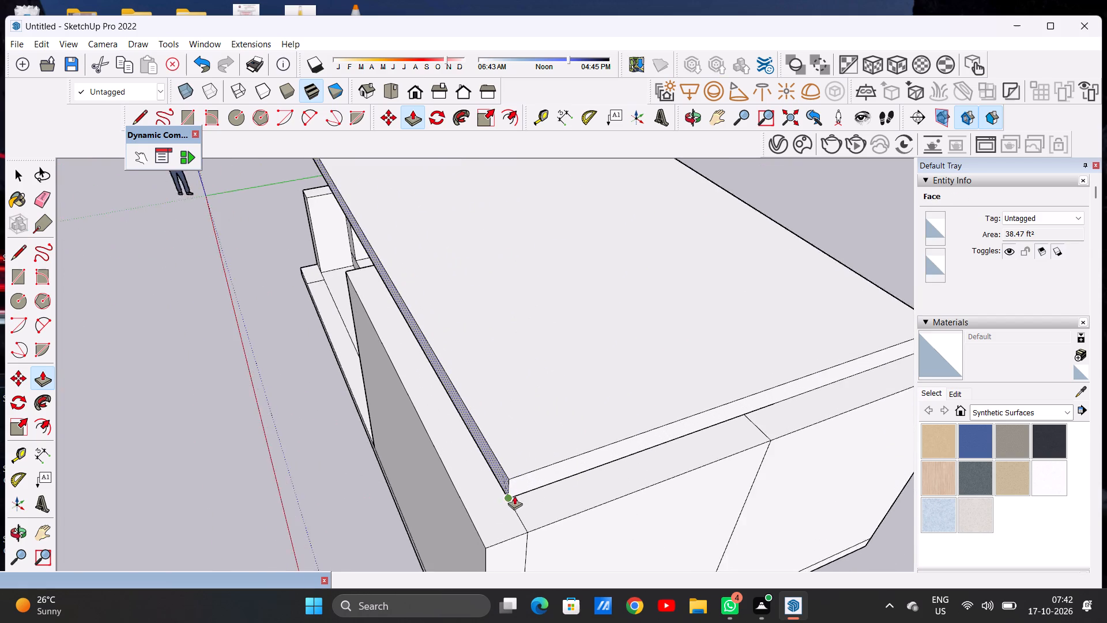
scroll(514, 496, "up", 6)
left_click(504, 504)
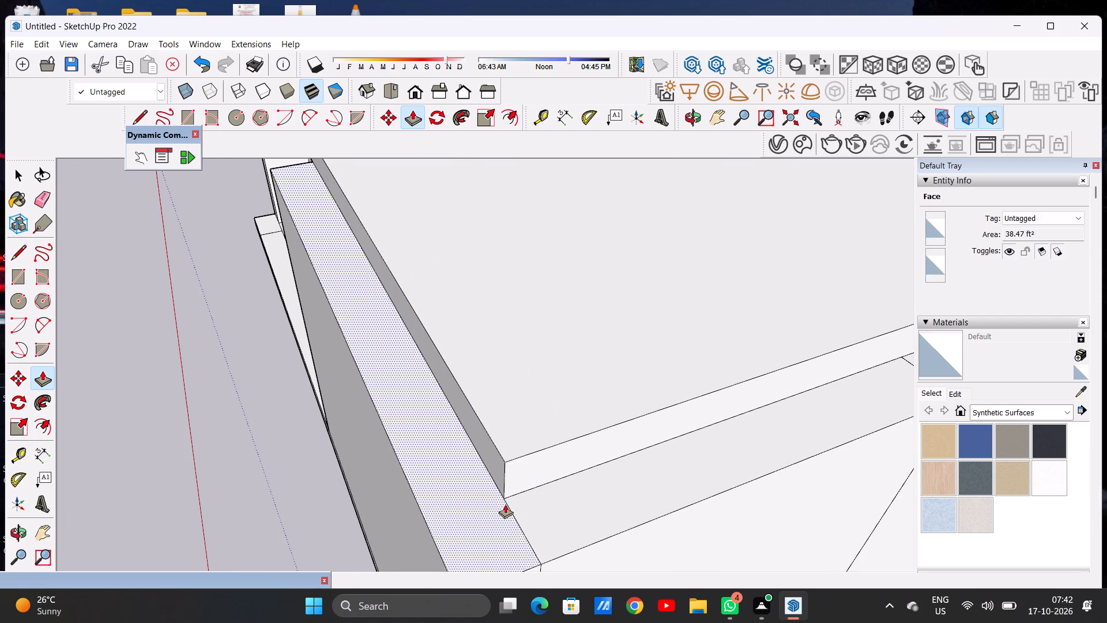
Examine the extended roof slab, corner column, porch and side walls from several angles and distances.
scroll(514, 478, "down", 17)
scroll(524, 464, "down", 5)
middle_click_drag(457, 429, 605, 395)
middle_click_drag(418, 415, 586, 389)
scroll(447, 384, "up", 6)
middle_click_drag(364, 421, 396, 421)
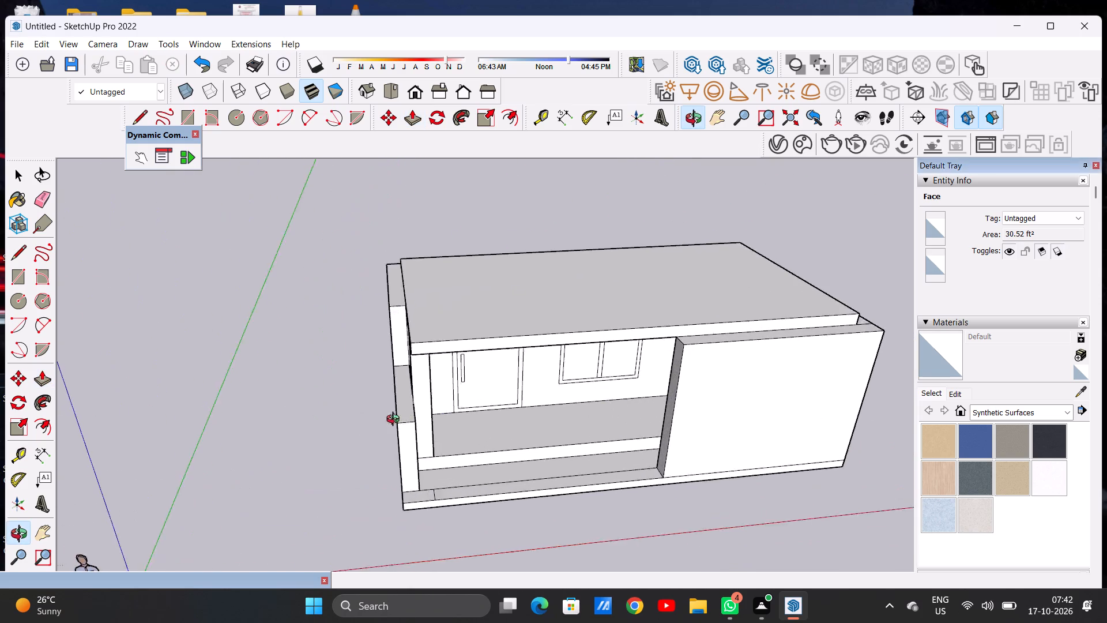
middle_click_drag(396, 421, 443, 423)
middle_click_drag(451, 425, 474, 427)
middle_click_drag(481, 427, 490, 438)
scroll(455, 362, "up", 5)
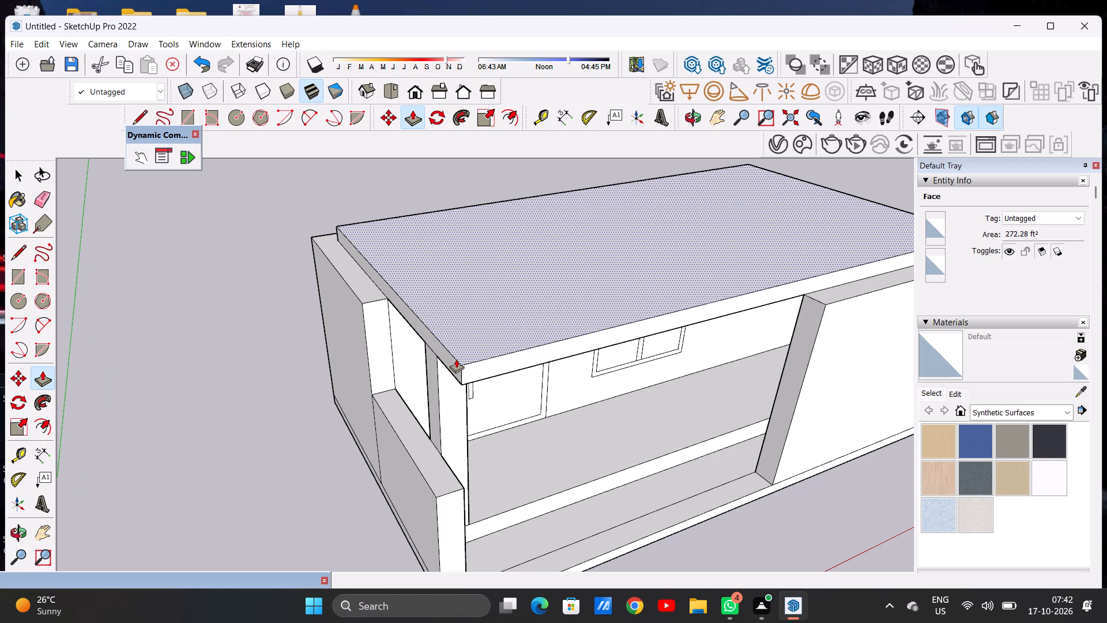
key("space")
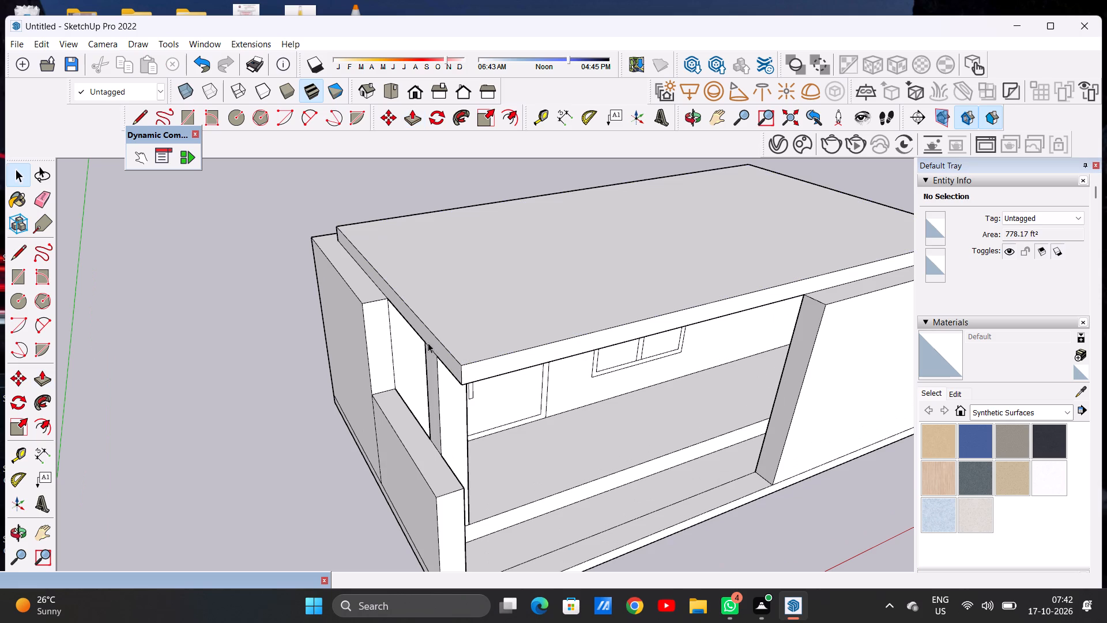
scroll(445, 348, "down", 10)
middle_click_drag(630, 438, 469, 336)
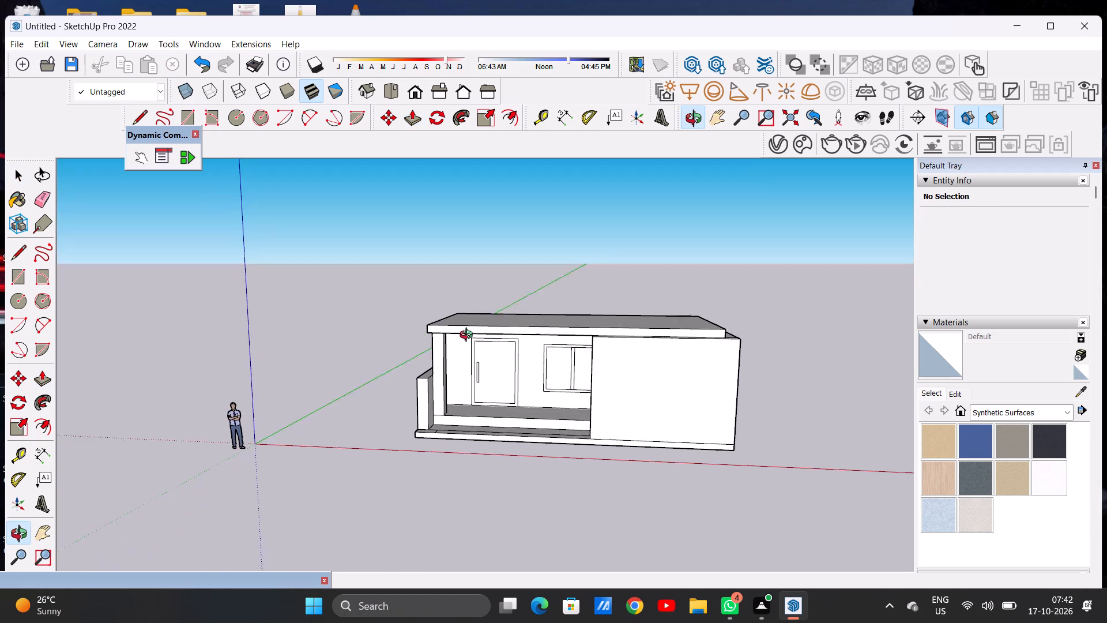
middle_click_drag(469, 336, 469, 332)
middle_click(469, 332)
middle_click(469, 331)
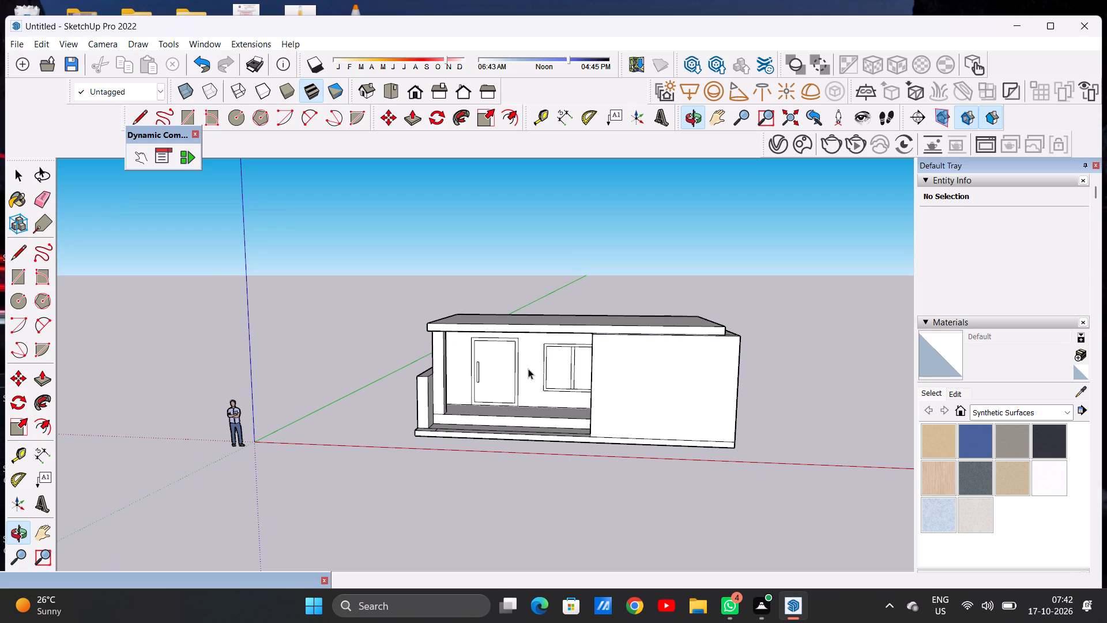
scroll(514, 405, "up", 5)
middle_click_drag(512, 399, 521, 397)
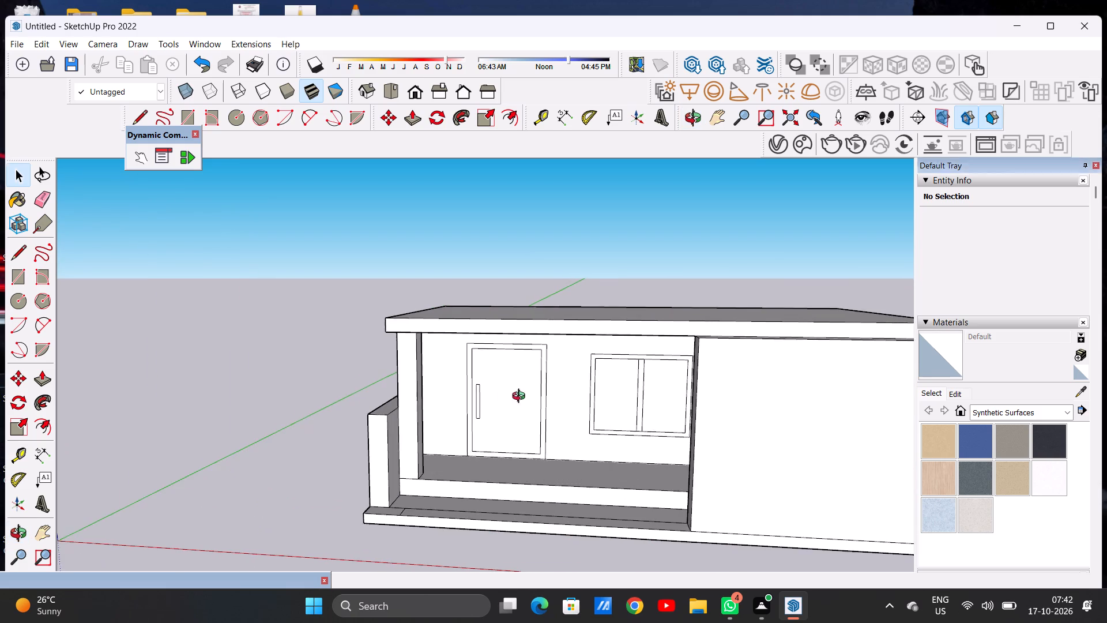
middle_click_drag(521, 397, 299, 408)
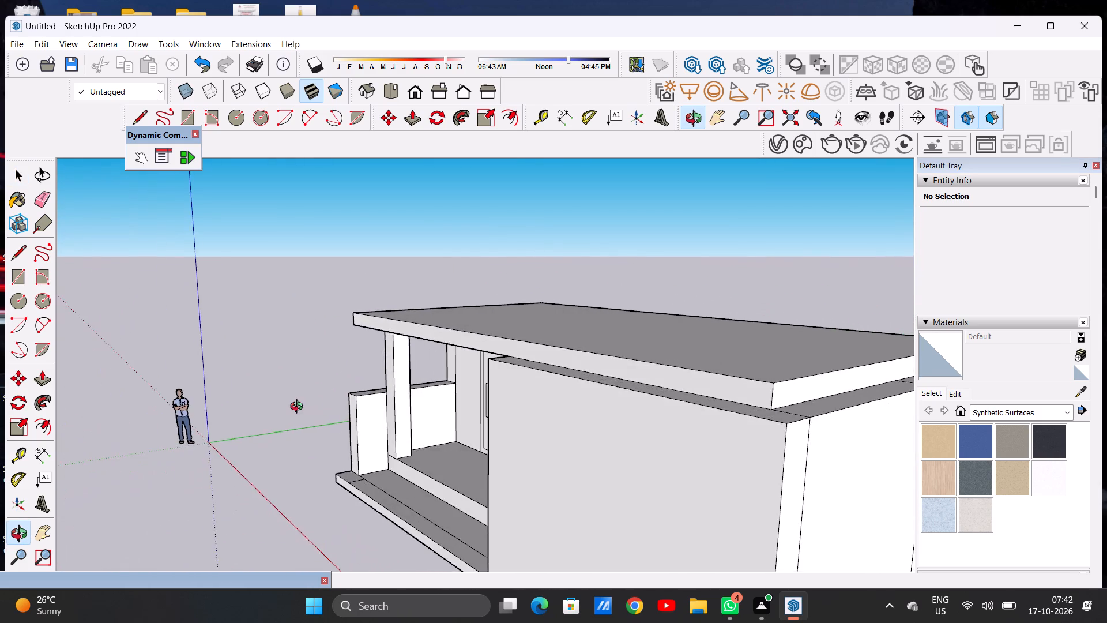
middle_click_drag(299, 408, 782, 401)
middle_click_drag(749, 405, 731, 405)
middle_click_drag(718, 405, 652, 407)
middle_click_drag(589, 409, 477, 415)
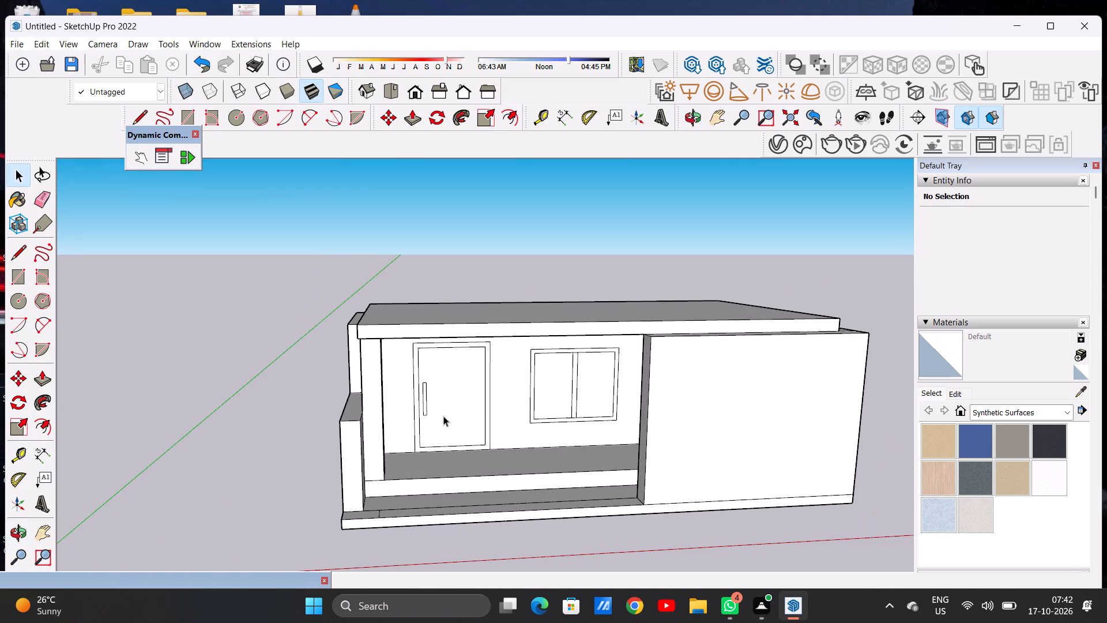
middle_click(443, 416)
scroll(497, 422, "down", 6)
scroll(419, 413, "down", 4)
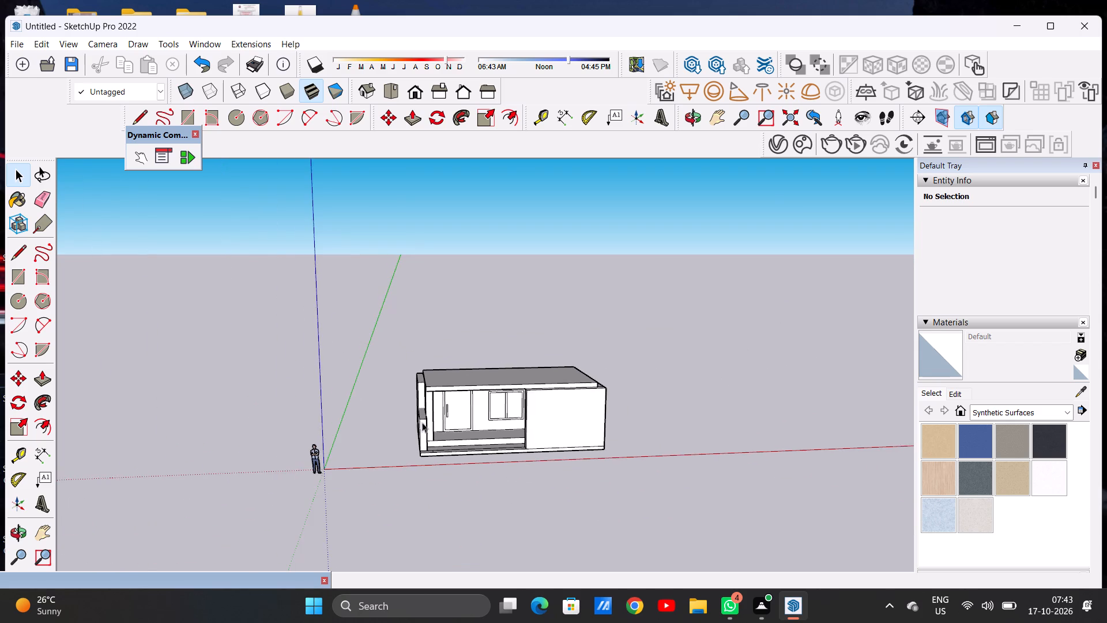
middle_click_drag(504, 430, 442, 381)
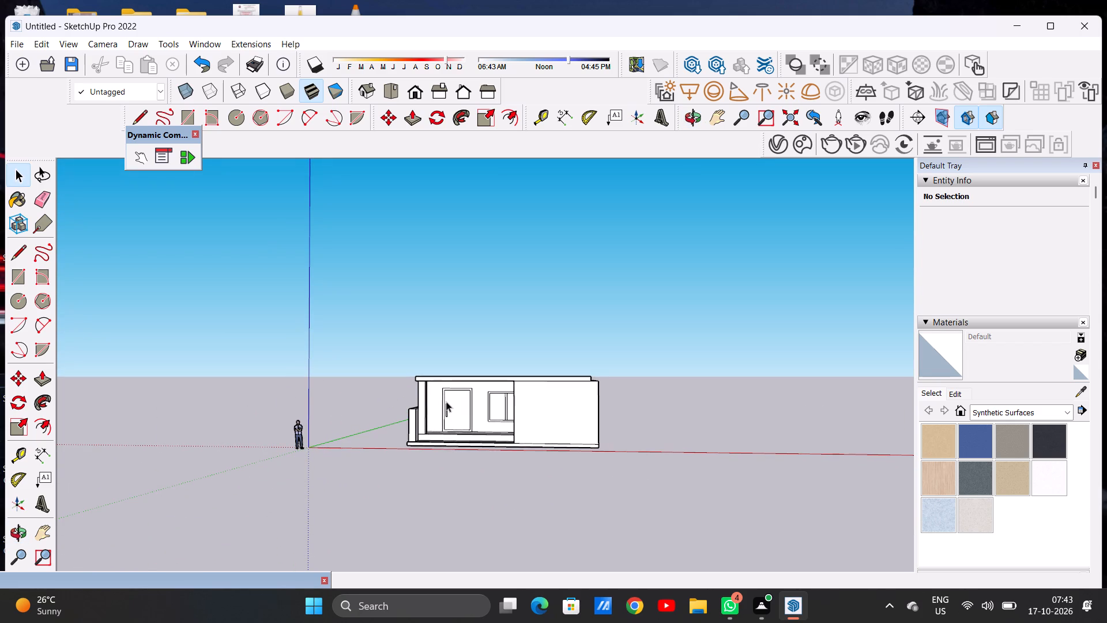
middle_click_drag(450, 415, 444, 556)
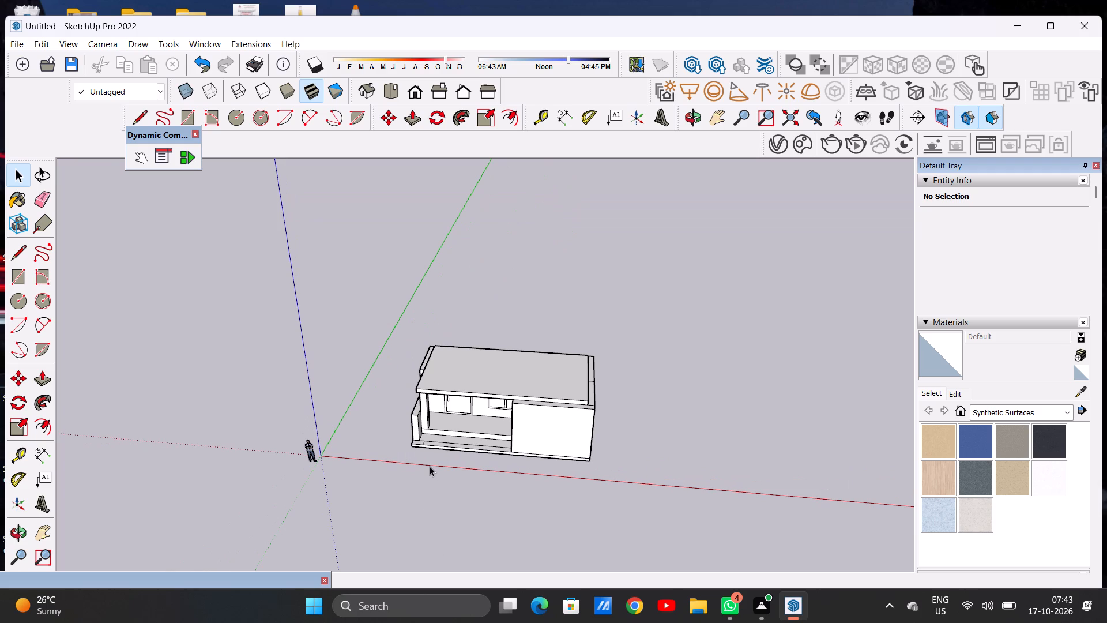
scroll(476, 436, "down", 2)
scroll(482, 412, "up", 5)
scroll(627, 396, "up", 4)
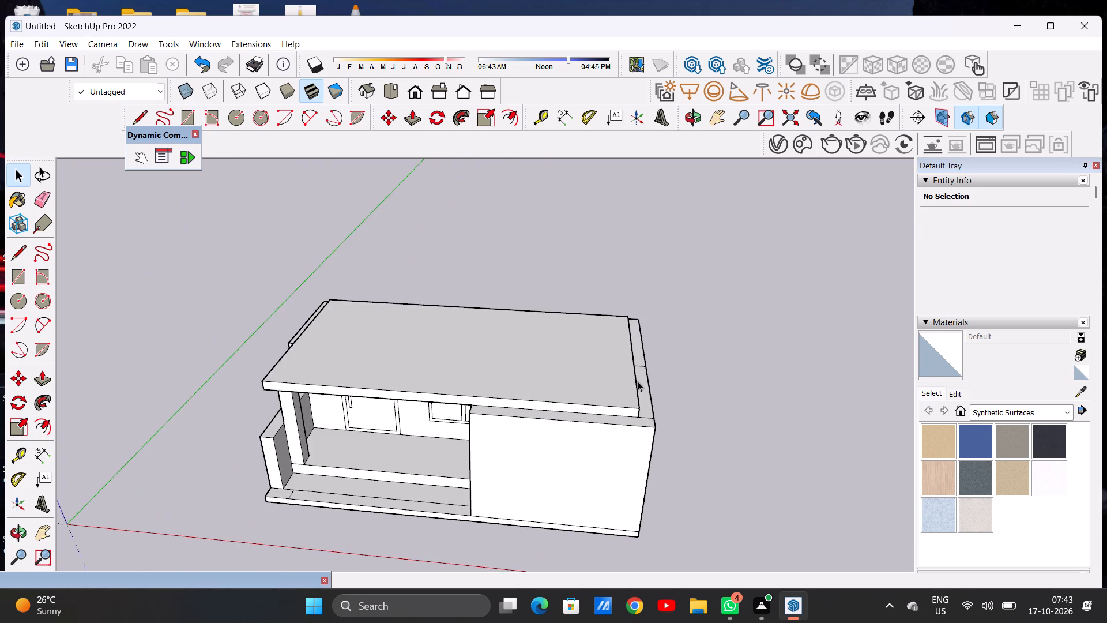
middle_click_drag(669, 386, 566, 446)
middle_click_drag(668, 498, 632, 462)
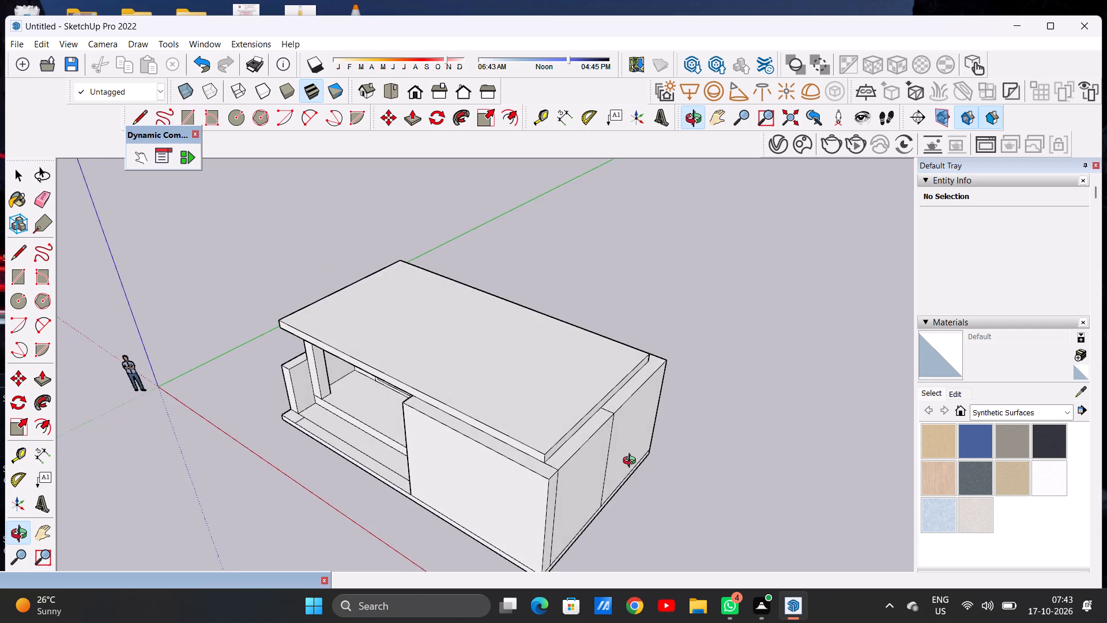
middle_click_drag(632, 462, 616, 454)
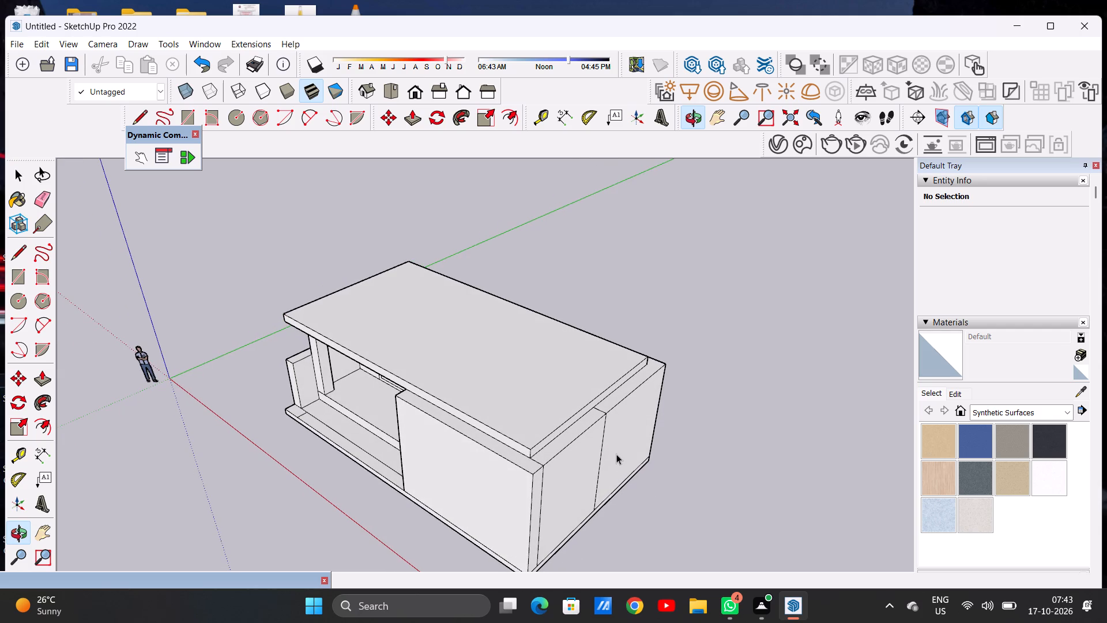
Erase the vertical seam line on the outer face of the tall end wall and the short seam across its top.
key("r")
key("space")
key("e")
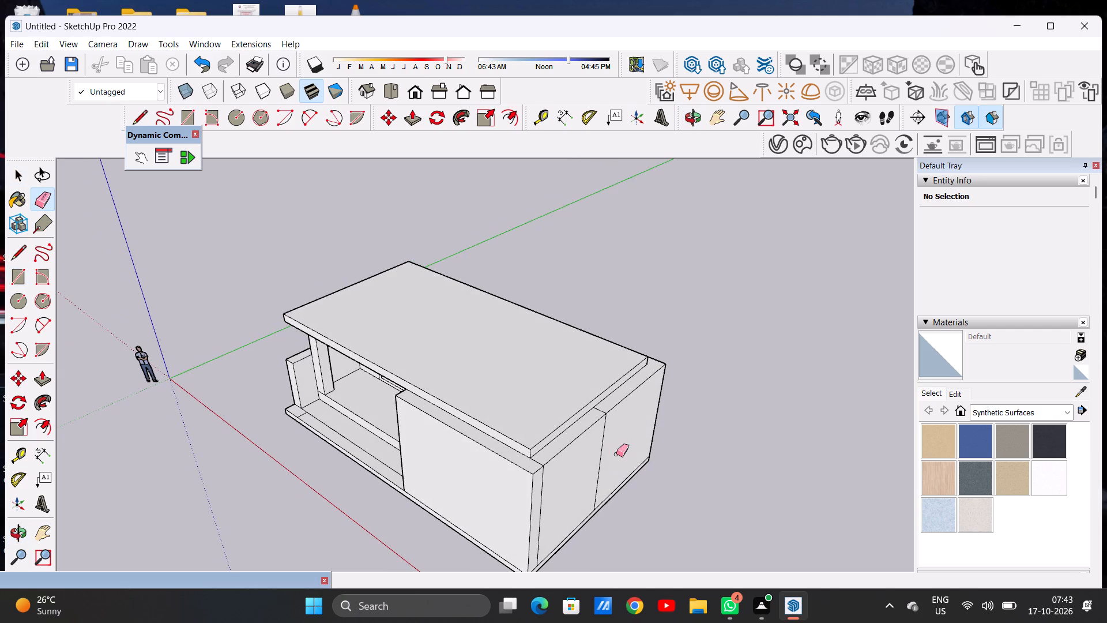
scroll(578, 458, "up", 7)
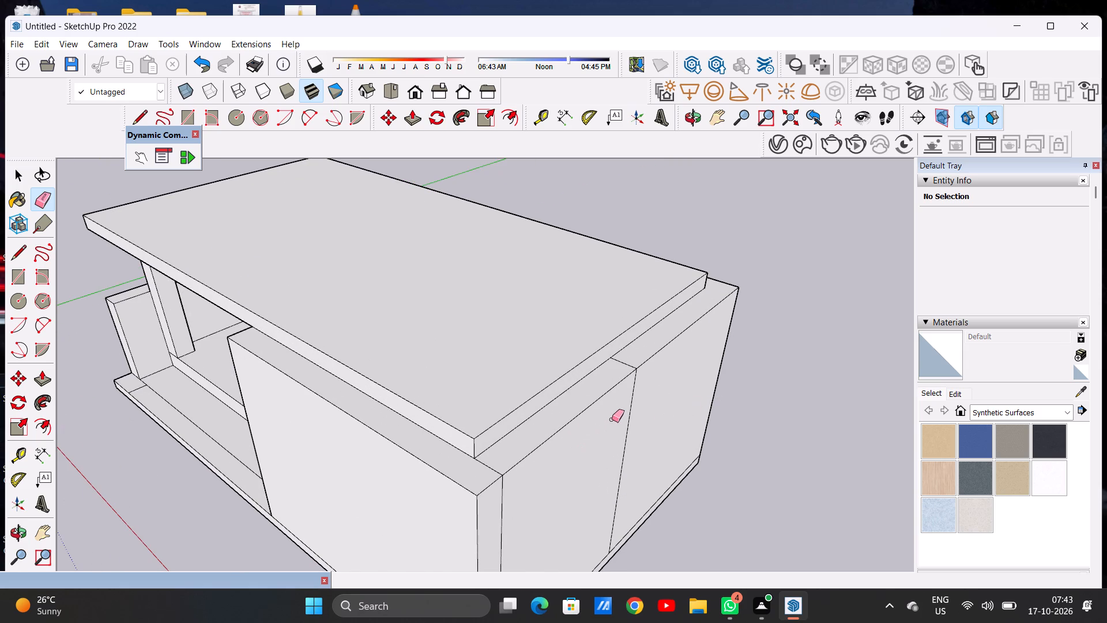
left_click(631, 423)
left_click(636, 422)
left_click_drag(629, 422, 630, 414)
scroll(614, 366, "up", 7)
left_click_drag(631, 356, 623, 365)
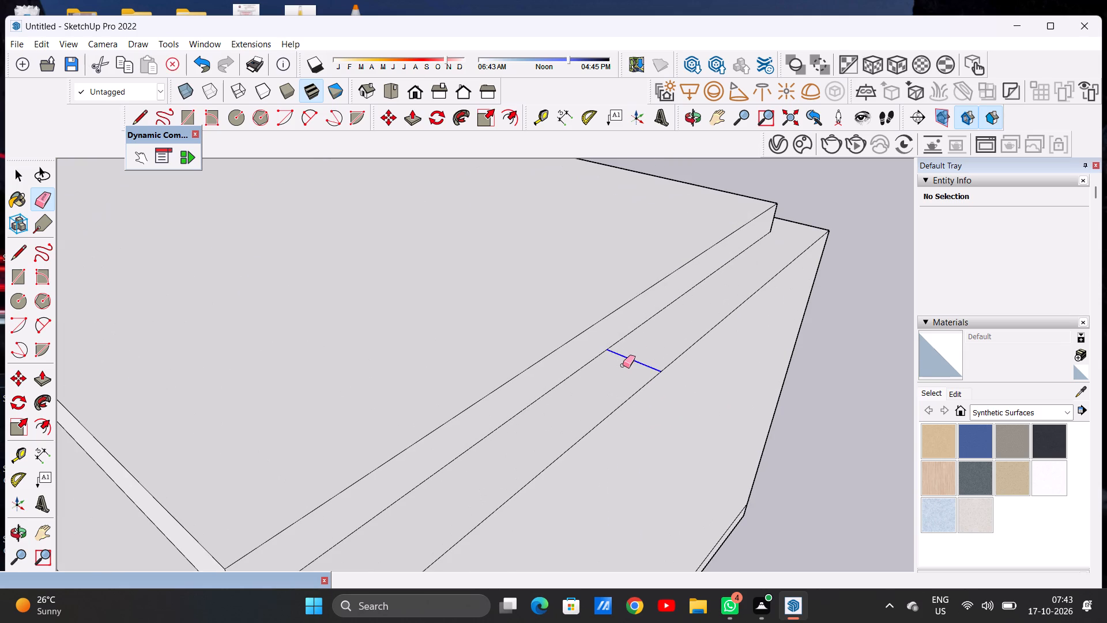
key("space")
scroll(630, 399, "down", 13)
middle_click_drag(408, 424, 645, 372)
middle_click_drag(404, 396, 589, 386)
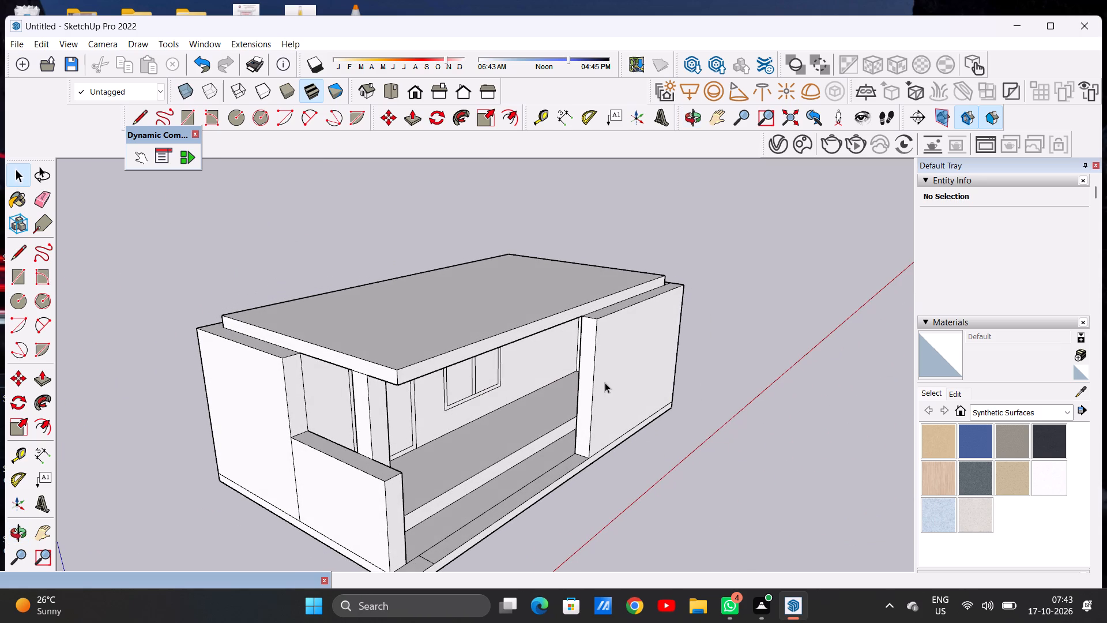
Push/Pull the top face of the rear and end walls up 10' above the roof slab to form upper-storey walls.
middle_click_drag(507, 364, 504, 365)
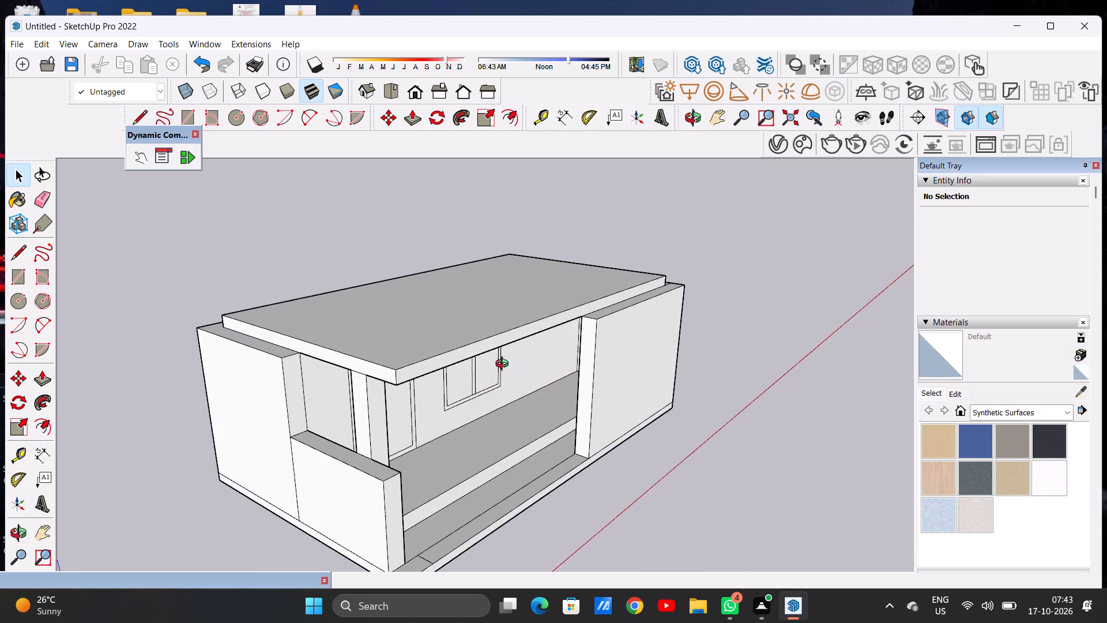
middle_click_drag(504, 365, 235, 405)
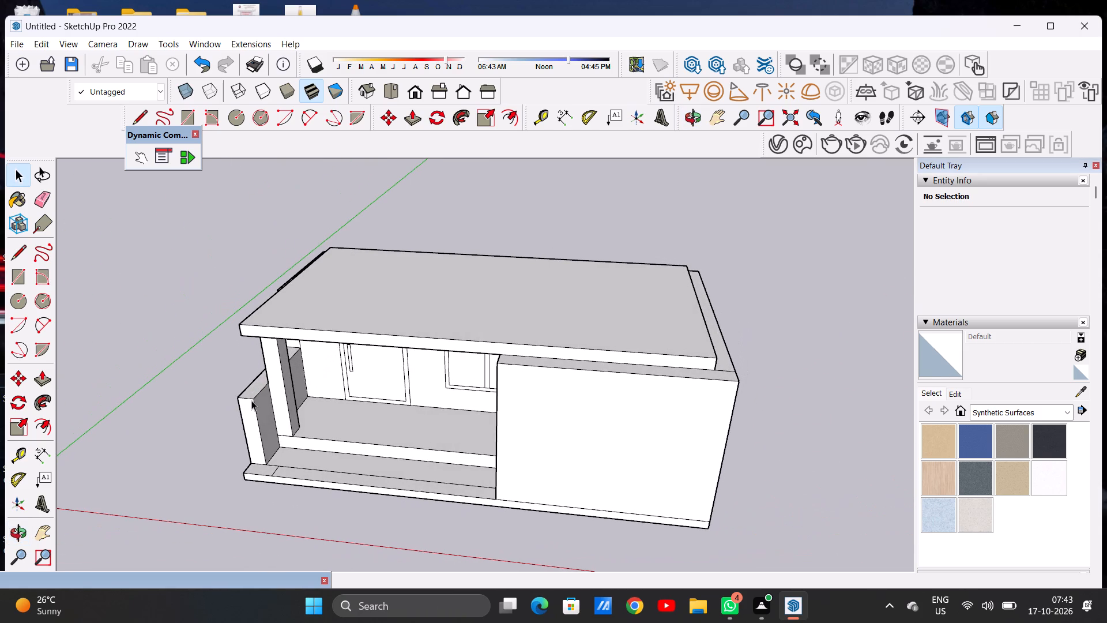
middle_click_drag(262, 373, 257, 380)
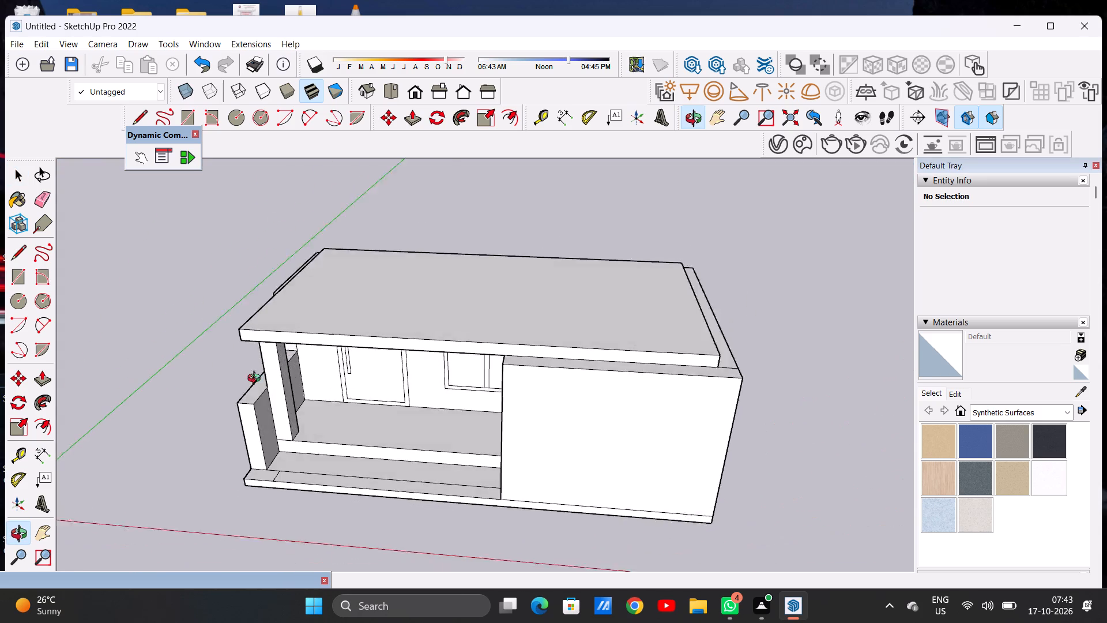
middle_click_drag(257, 380, 258, 414)
scroll(524, 331, "down", 5)
scroll(594, 371, "up", 2)
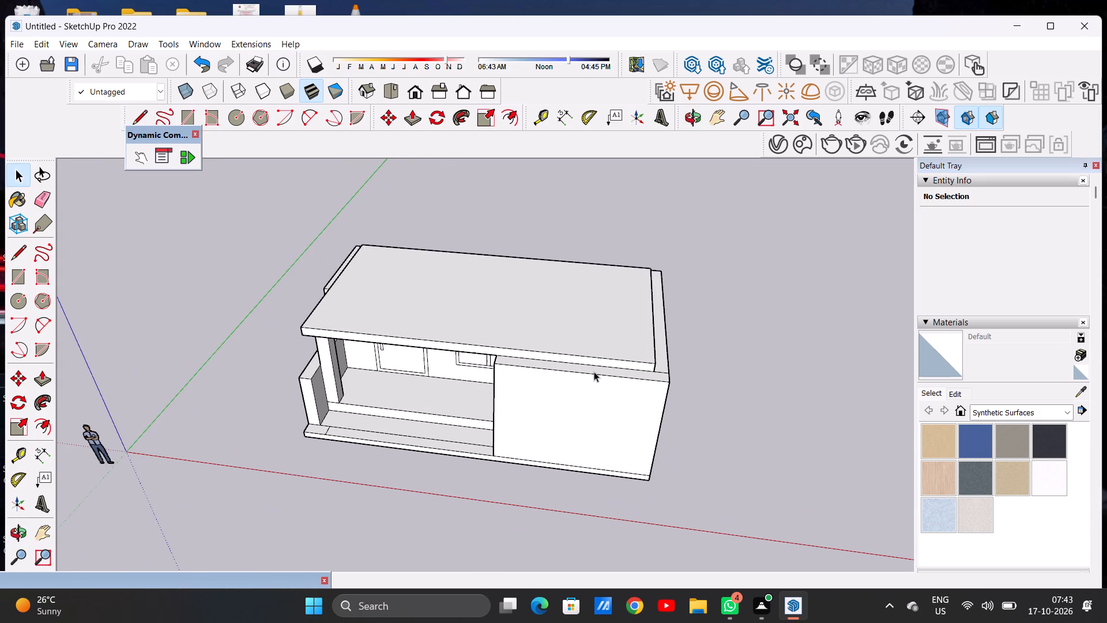
key("p")
scroll(669, 335, "up", 5)
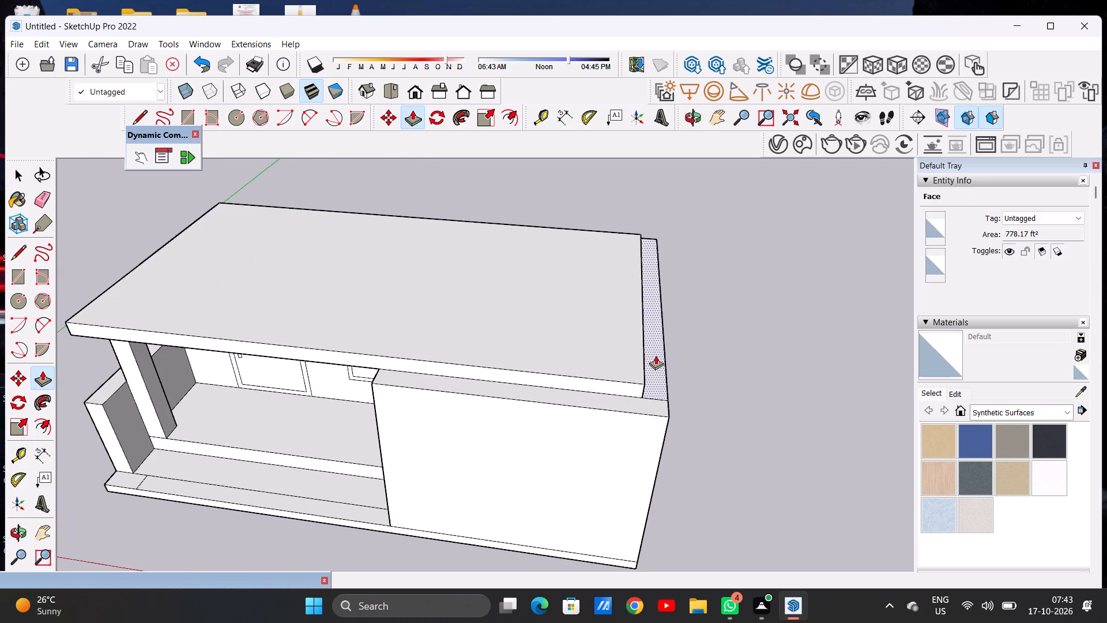
left_click(656, 355)
scroll(670, 313, "down", 11)
scroll(670, 320, "up", 1)
scroll(670, 320, "down", 2)
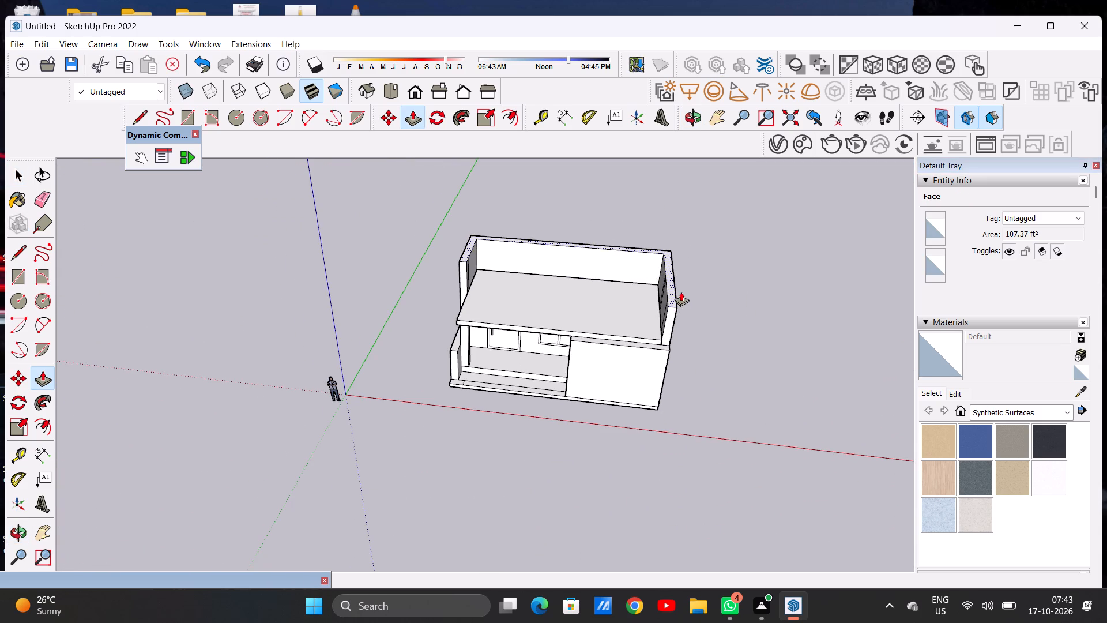
middle_click_drag(682, 290, 689, 222)
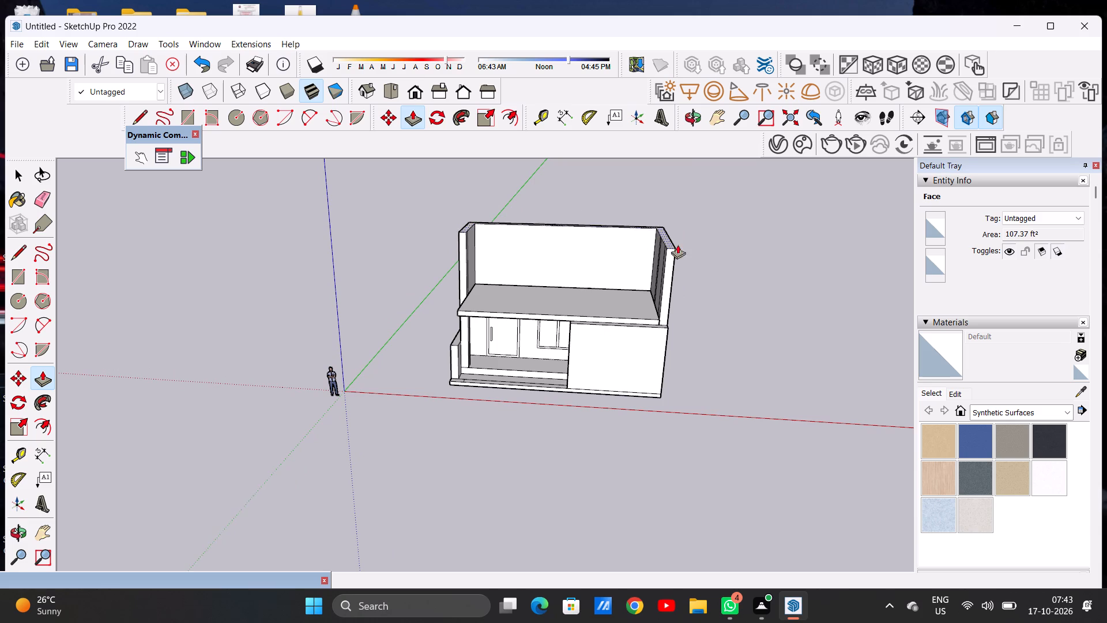
scroll(680, 253, "up", 9)
type("10'")
key("Return")
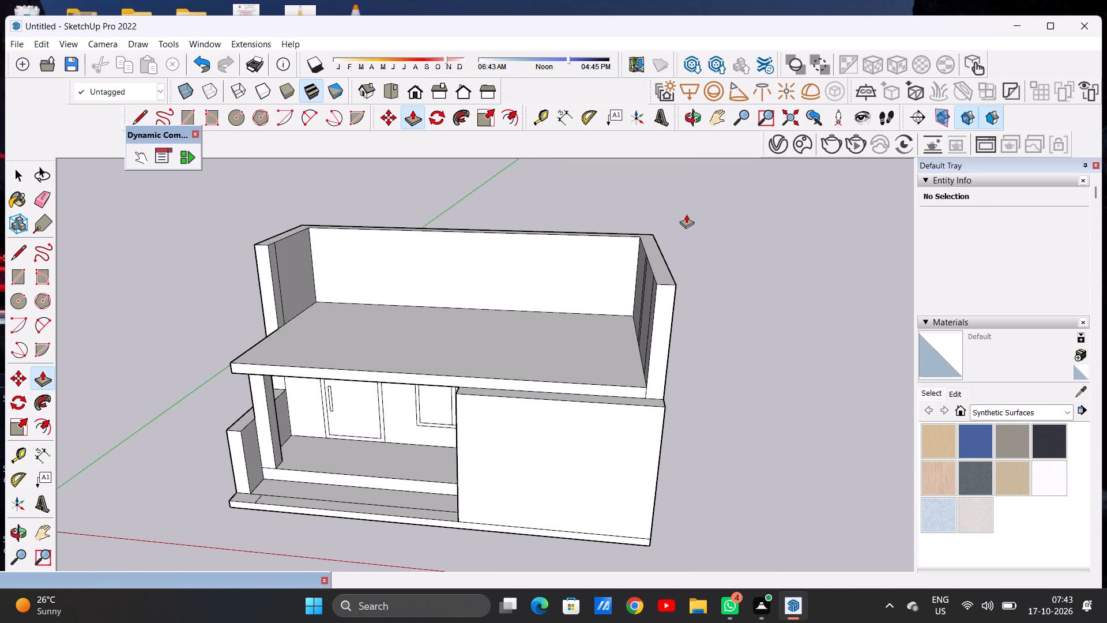
Push/Pull the top face of the upper-storey walls slightly higher.
key("space")
key("p")
left_click(661, 268)
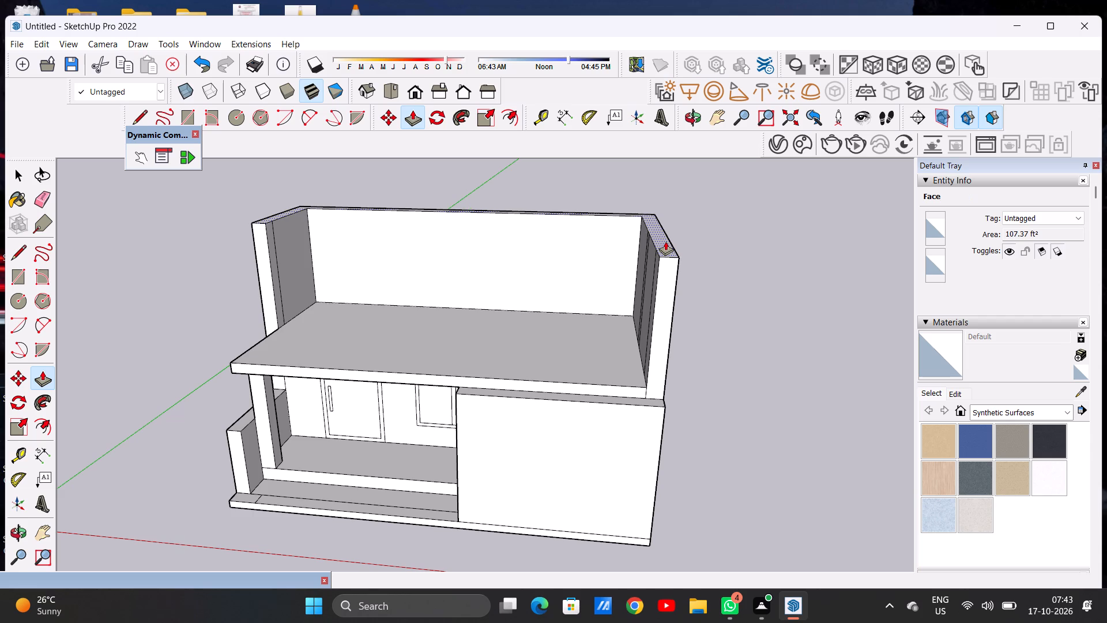
left_click(665, 238)
key("space")
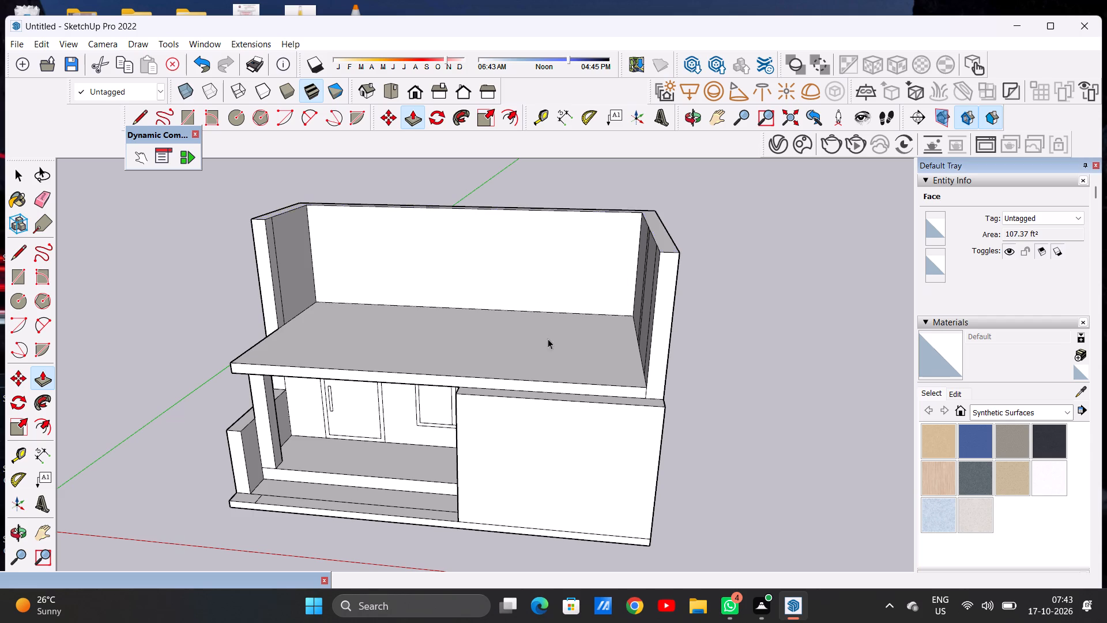
Push/Pull the slab's side edge face above the low porch wall out to the outer face of the adjoining end wall.
scroll(578, 362, "down", 6)
middle_click_drag(513, 338, 650, 430)
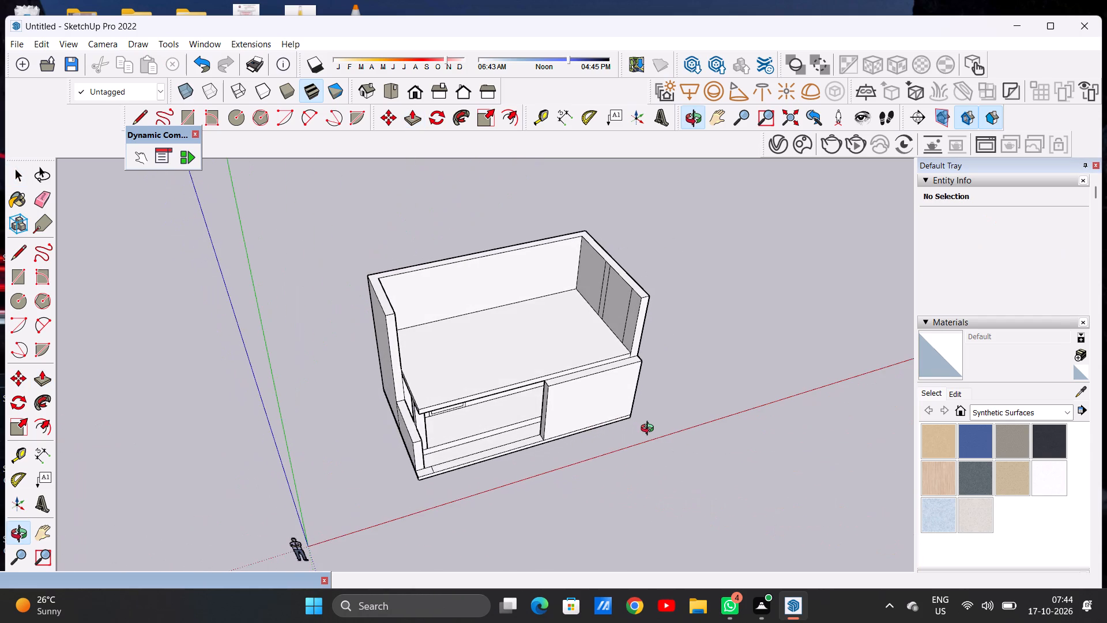
middle_click_drag(650, 430, 670, 406)
scroll(483, 408, "up", 5)
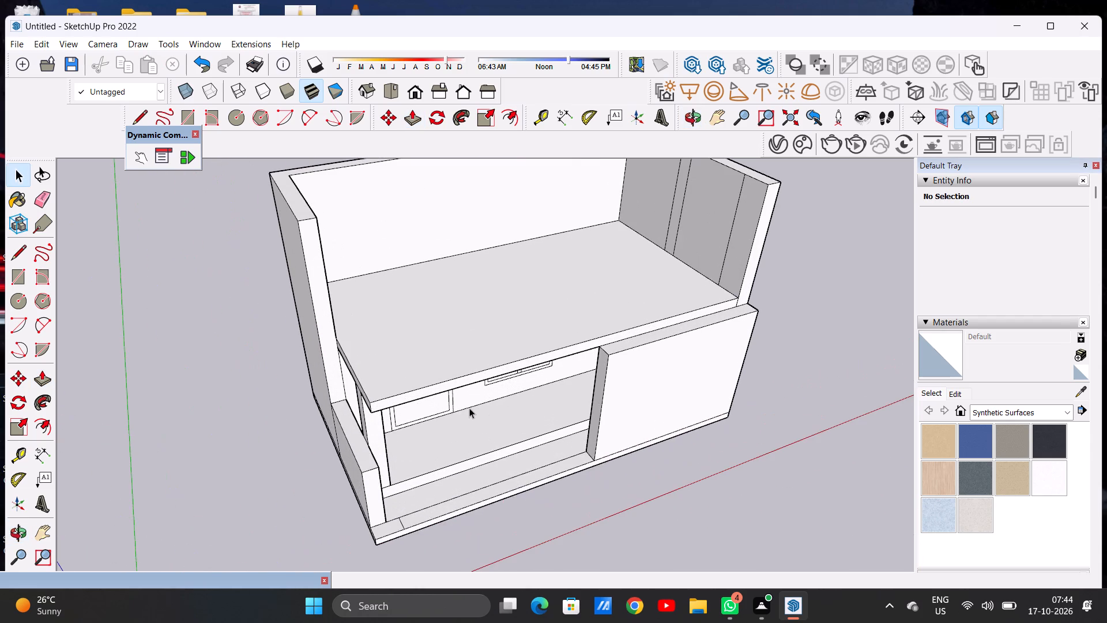
scroll(347, 404, "up", 2)
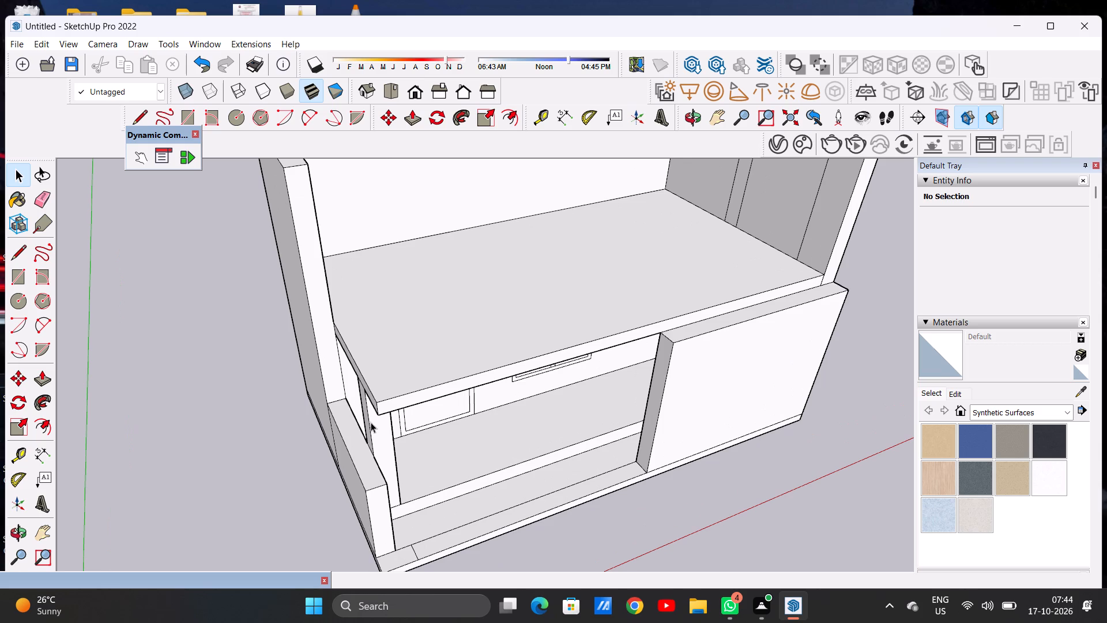
middle_click_drag(370, 422, 412, 390)
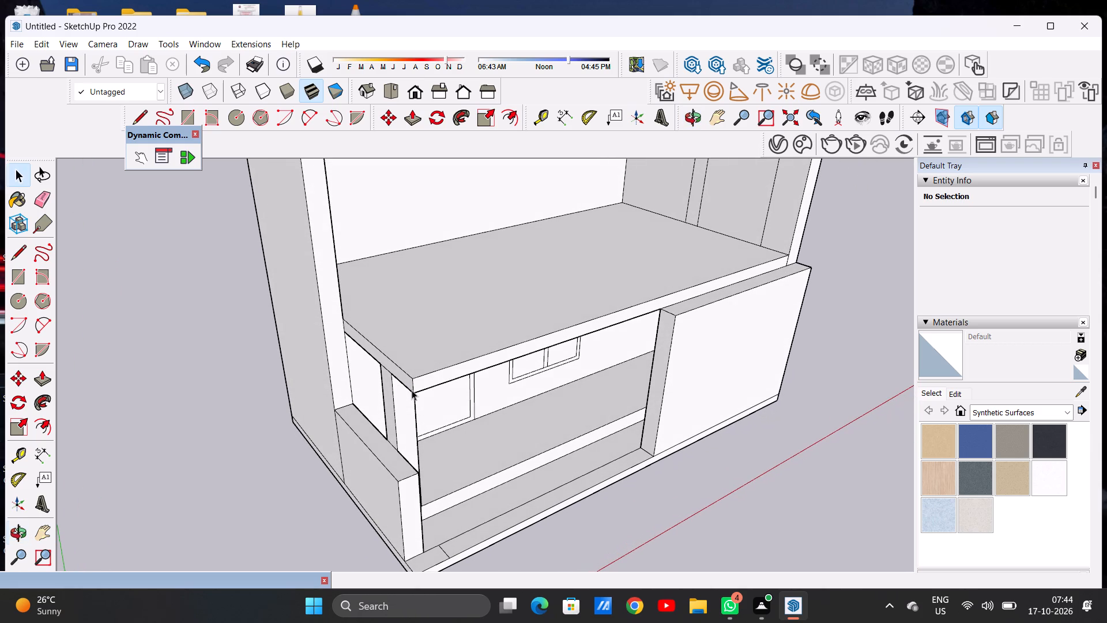
scroll(416, 373, "up", 1)
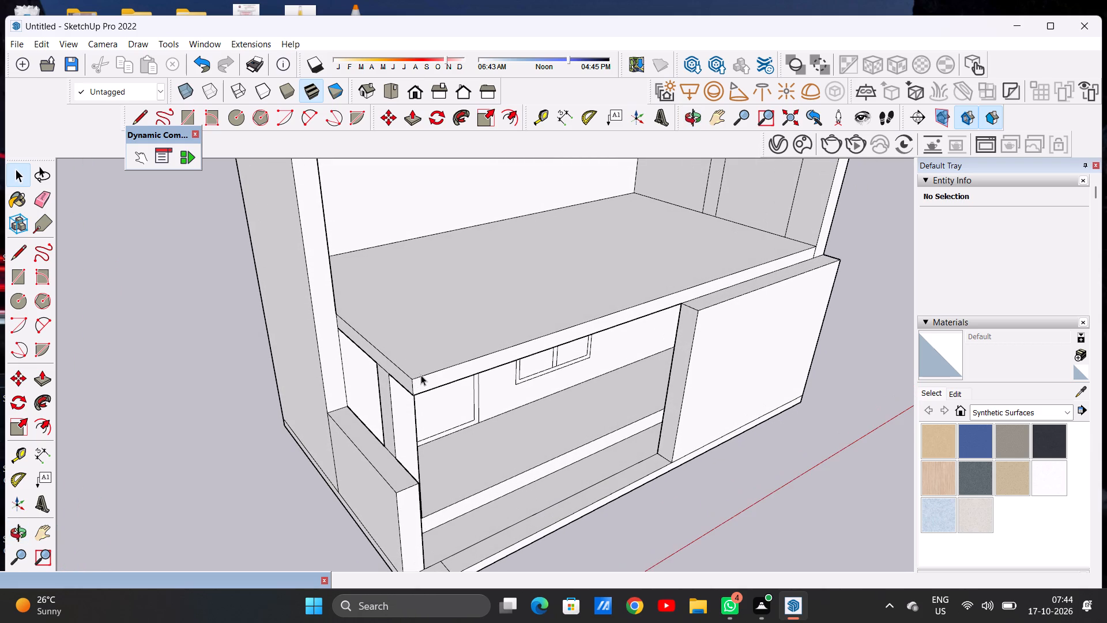
key("p")
middle_click_drag(372, 358, 408, 403)
scroll(372, 391, "up", 5)
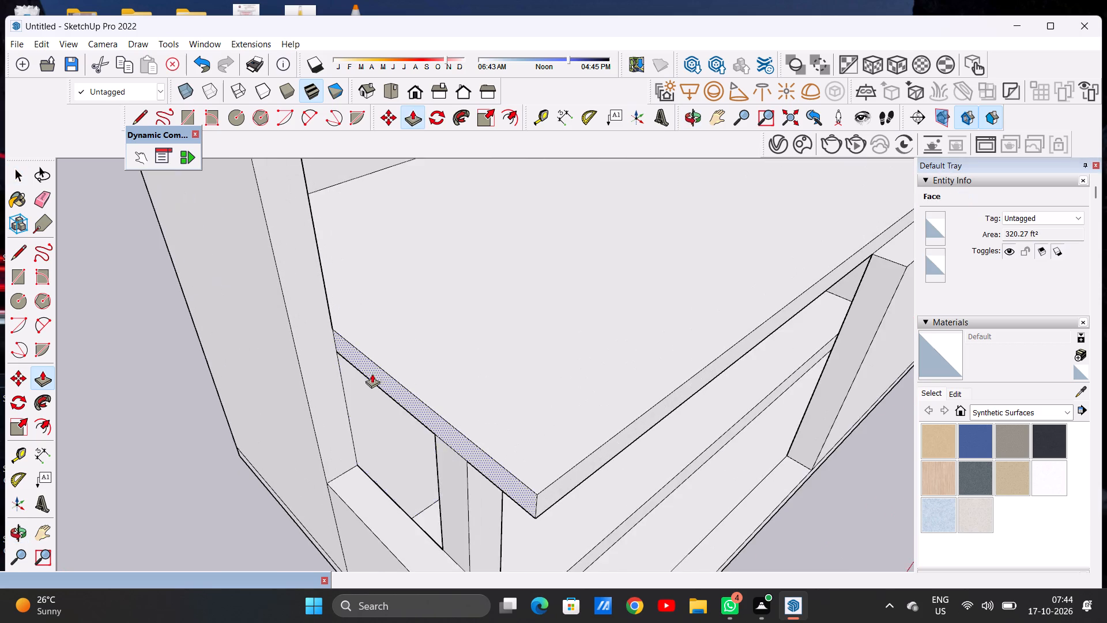
scroll(372, 374, "up", 4)
left_click(371, 368)
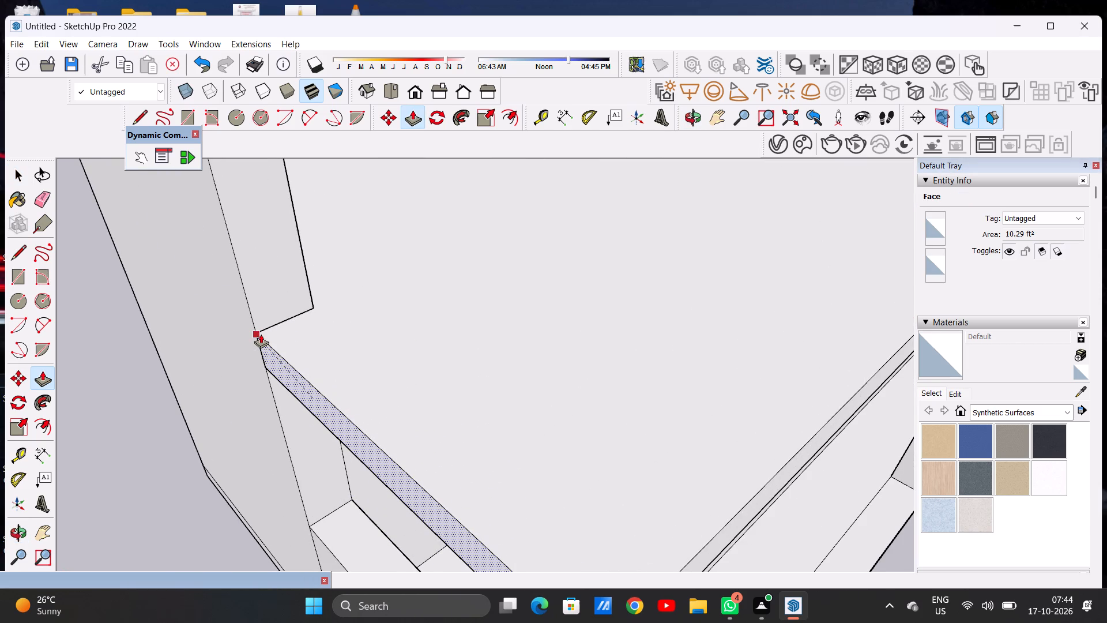
left_click(261, 334)
key("space")
scroll(338, 425, "down", 16)
scroll(381, 402, "up", 1)
scroll(408, 384, "down", 4)
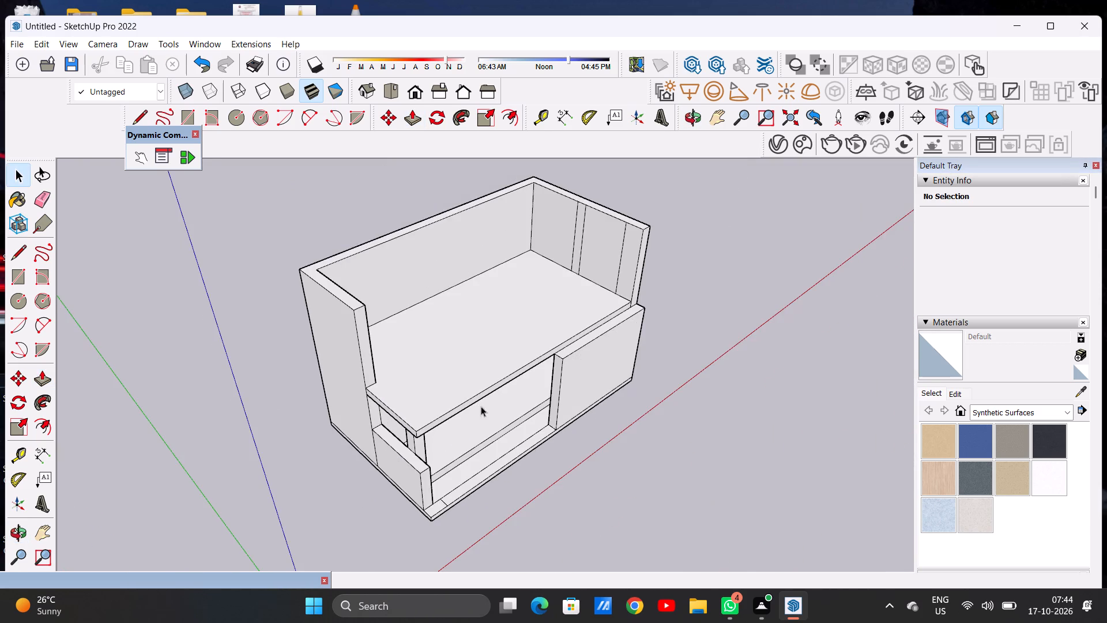
Draw a line on the slab from the end wall's inner front corner to the slab's front edge, above the low porch wall.
middle_click_drag(472, 407, 303, 462)
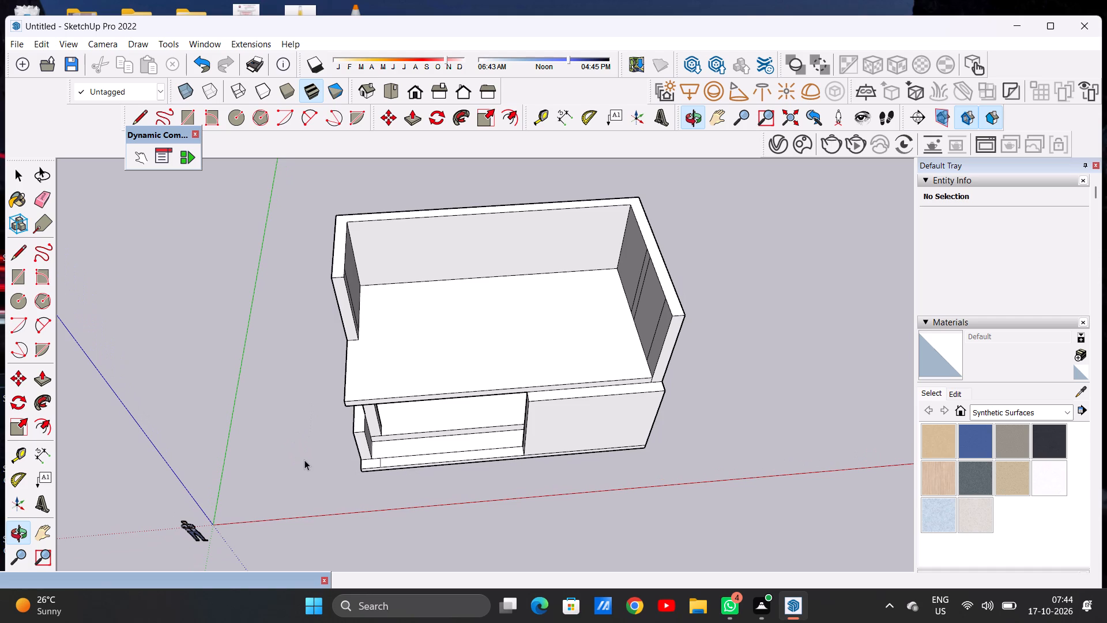
scroll(354, 401, "up", 4)
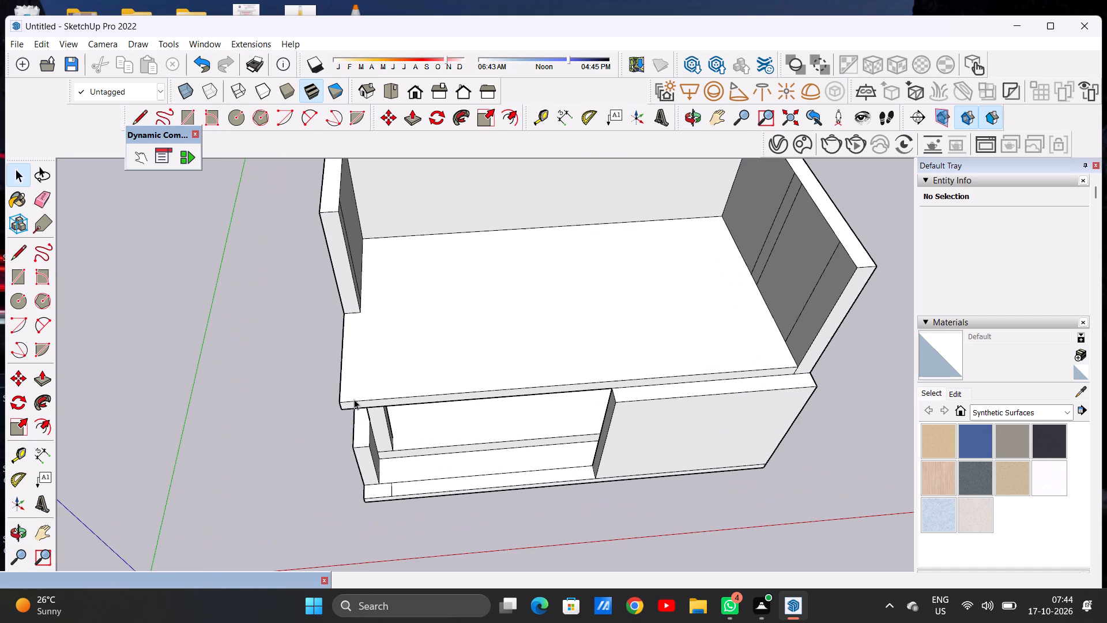
key("l")
left_click(362, 313)
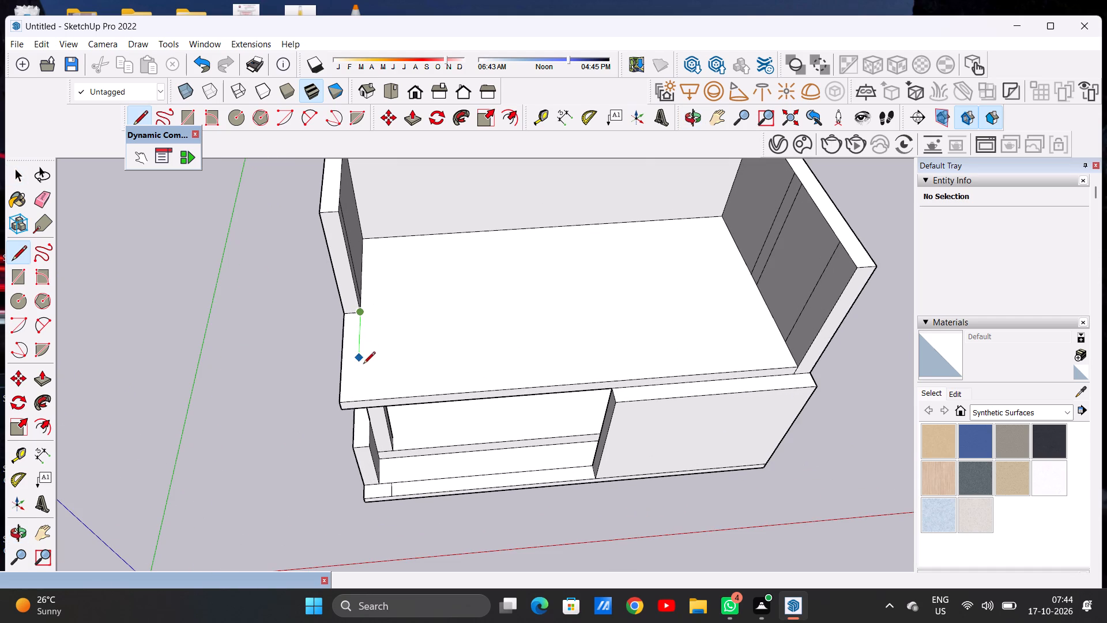
left_click(359, 399)
key("space")
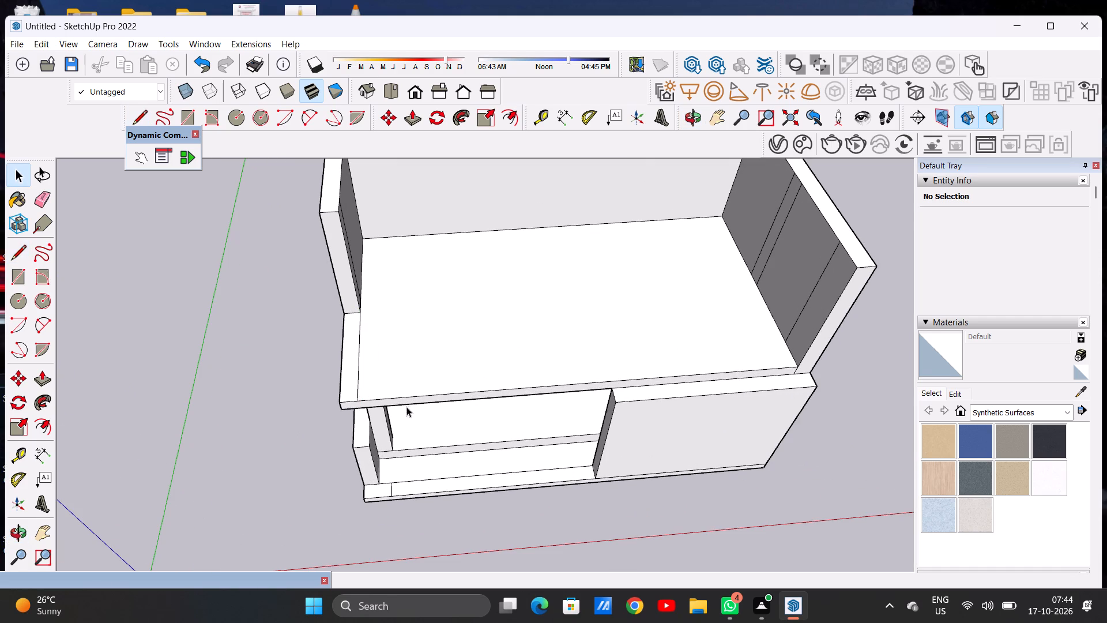
Examine the upper floor slab, its surrounding walls and the porch below from several angles and distances.
scroll(422, 422, "up", 1)
middle_click_drag(422, 422, 411, 345)
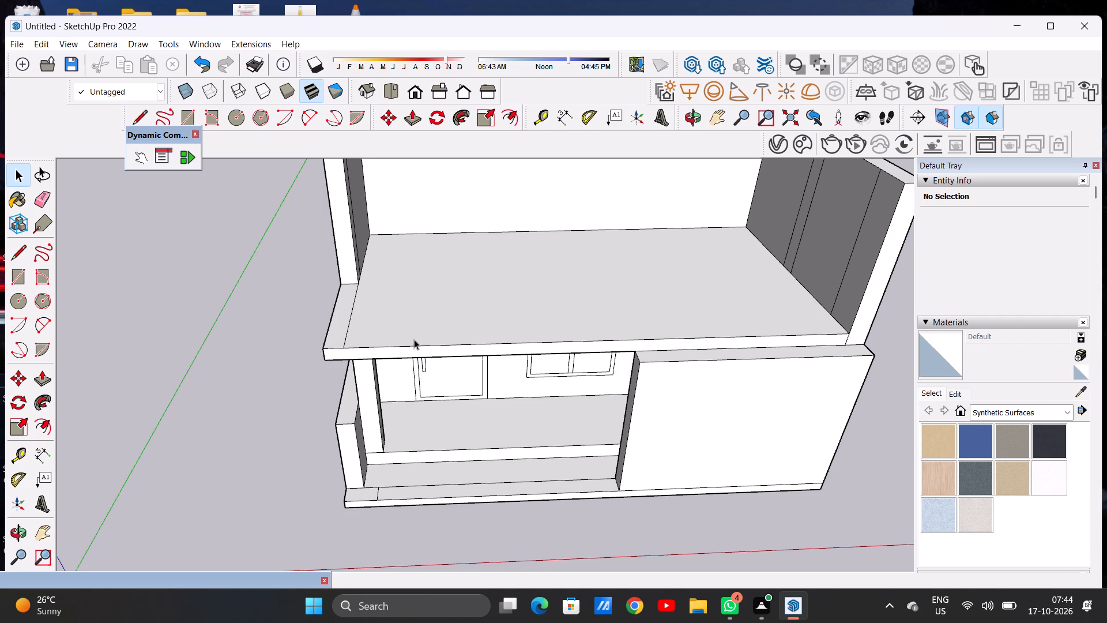
scroll(412, 343, "down", 20)
scroll(412, 343, "down", 4)
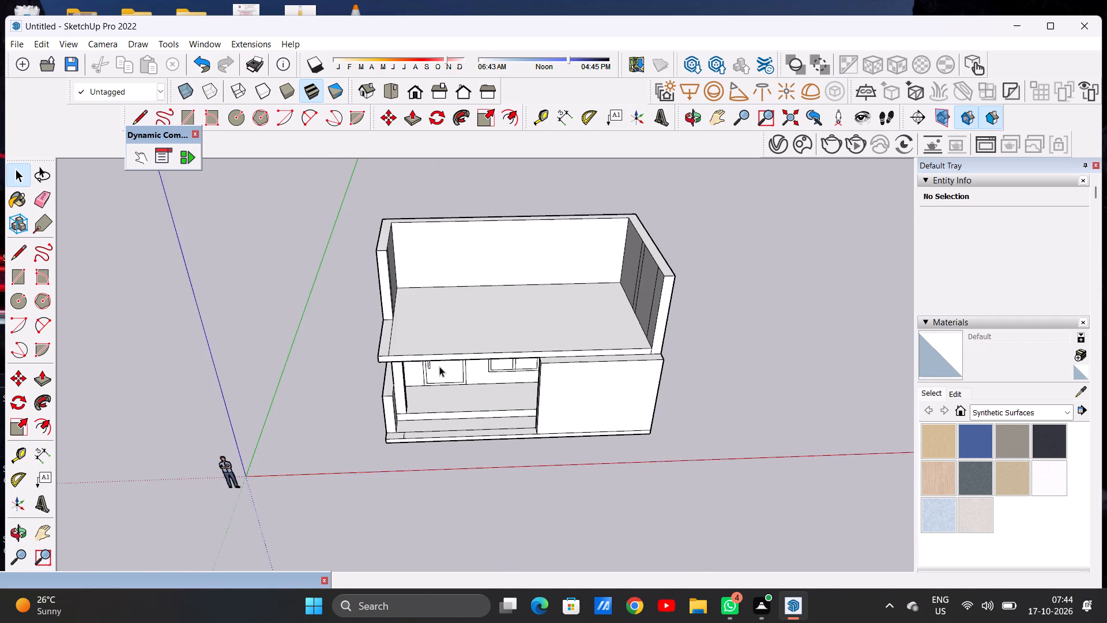
scroll(537, 351, "up", 7)
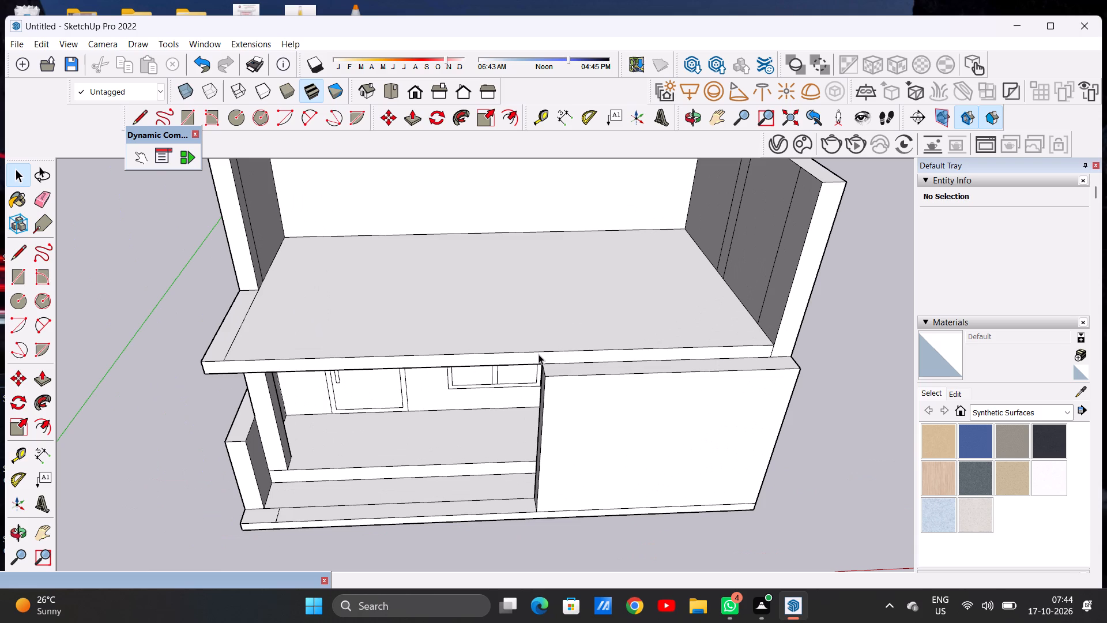
middle_click_drag(539, 372, 551, 331)
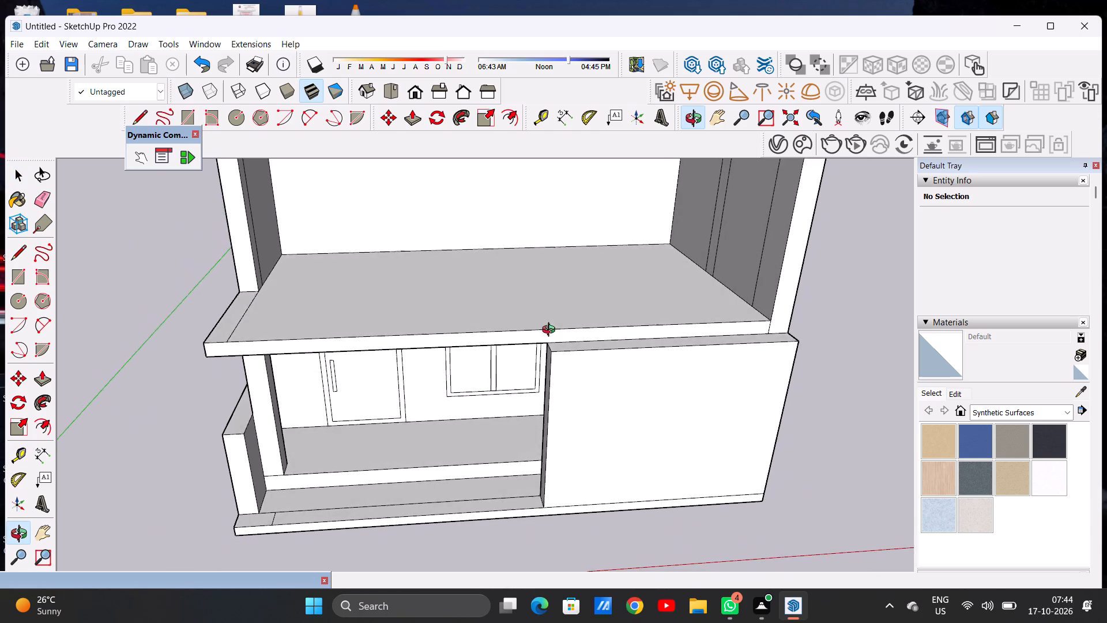
middle_click_drag(551, 331, 511, 303)
middle_click(511, 303)
middle_click(511, 303)
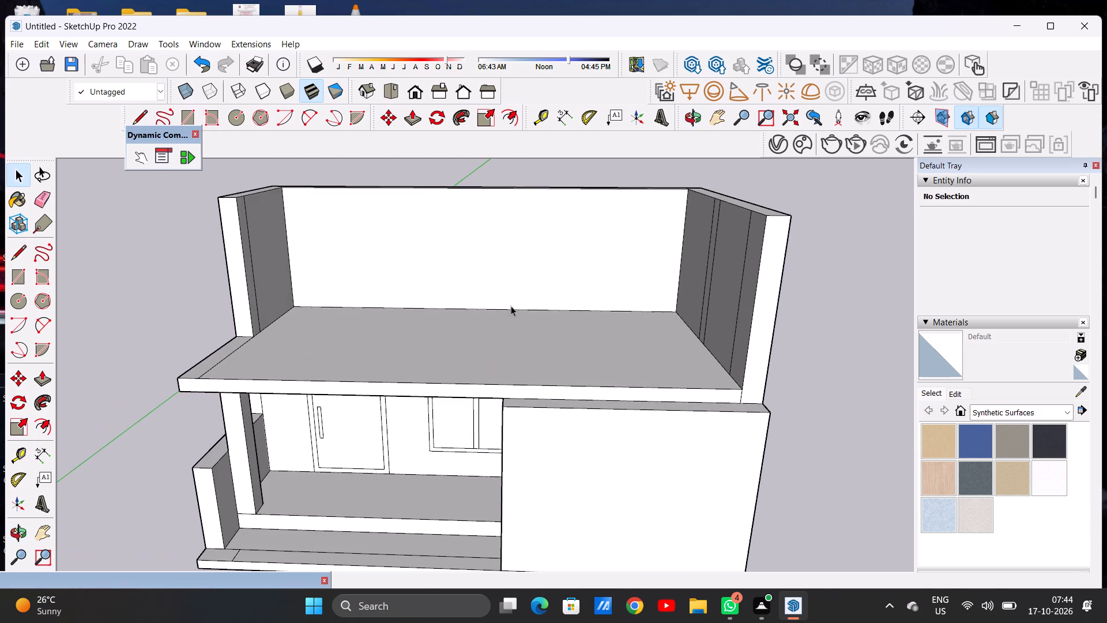
middle_click_drag(511, 306, 491, 418)
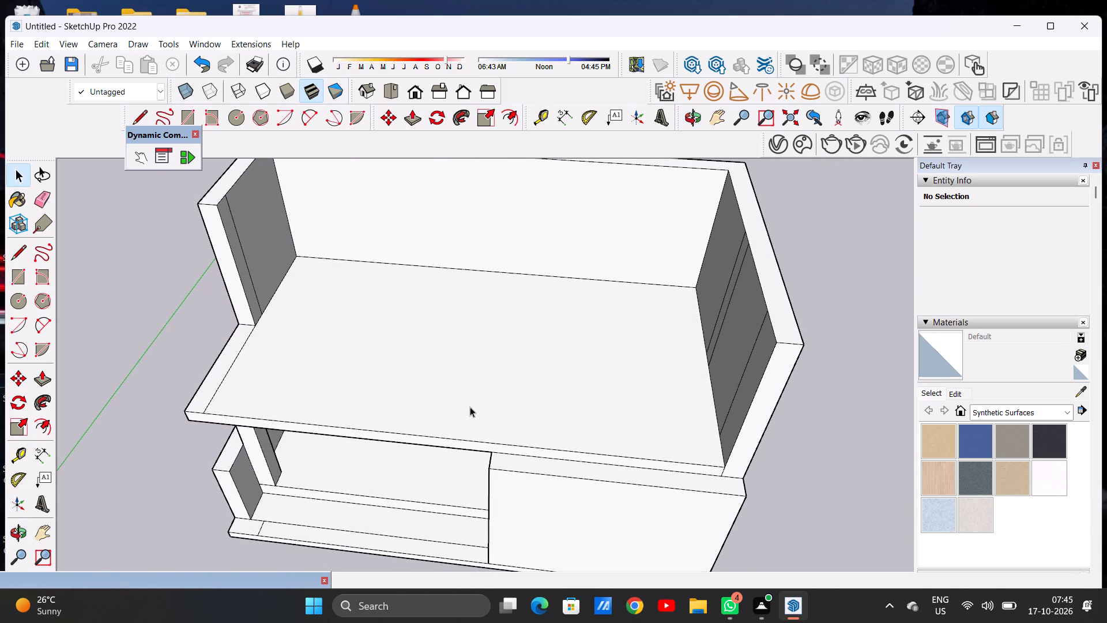
scroll(415, 407, "down", 3)
middle_click_drag(432, 409, 465, 415)
middle_click_drag(465, 415, 426, 426)
middle_click_drag(427, 430, 443, 438)
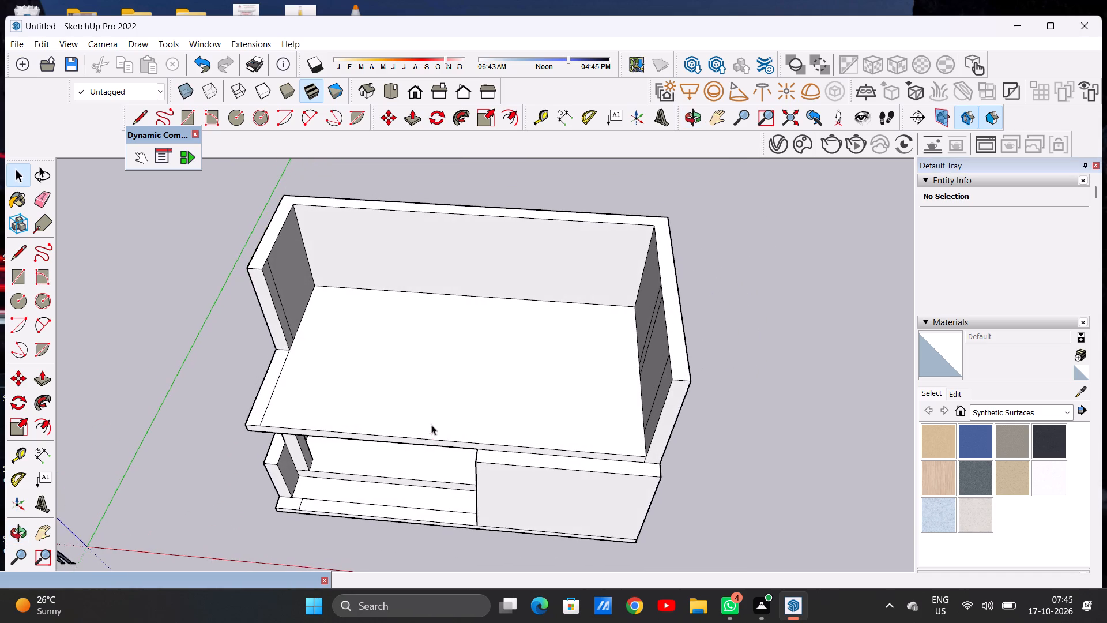
Draw a line across the upper floor slab between the bases of the rearmost vertical seams on the two end walls.
scroll(476, 399, "up", 3)
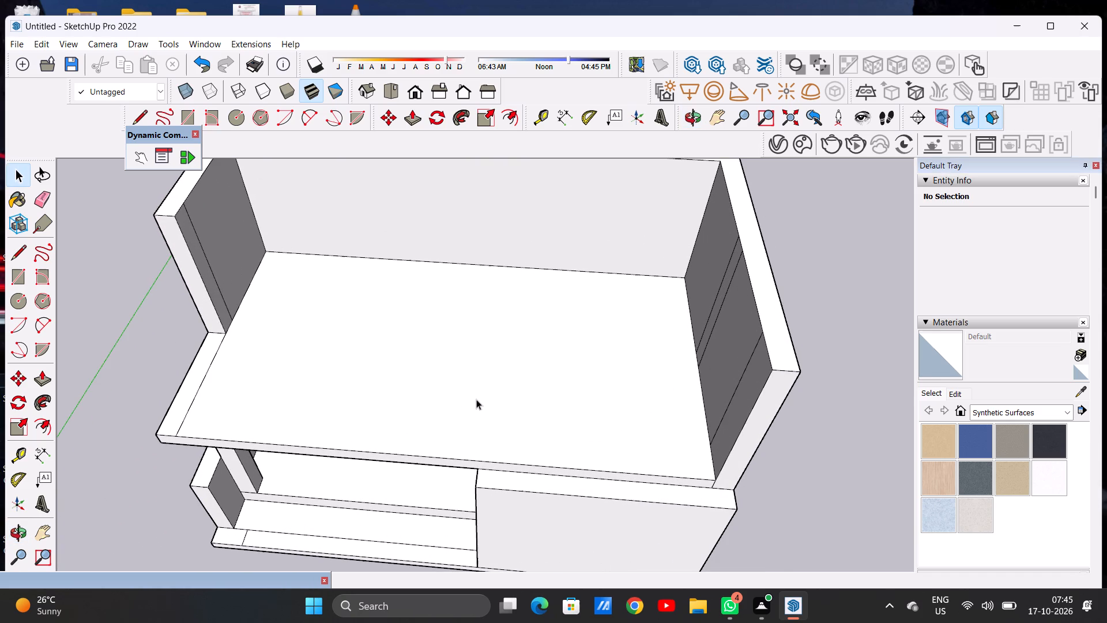
key("l")
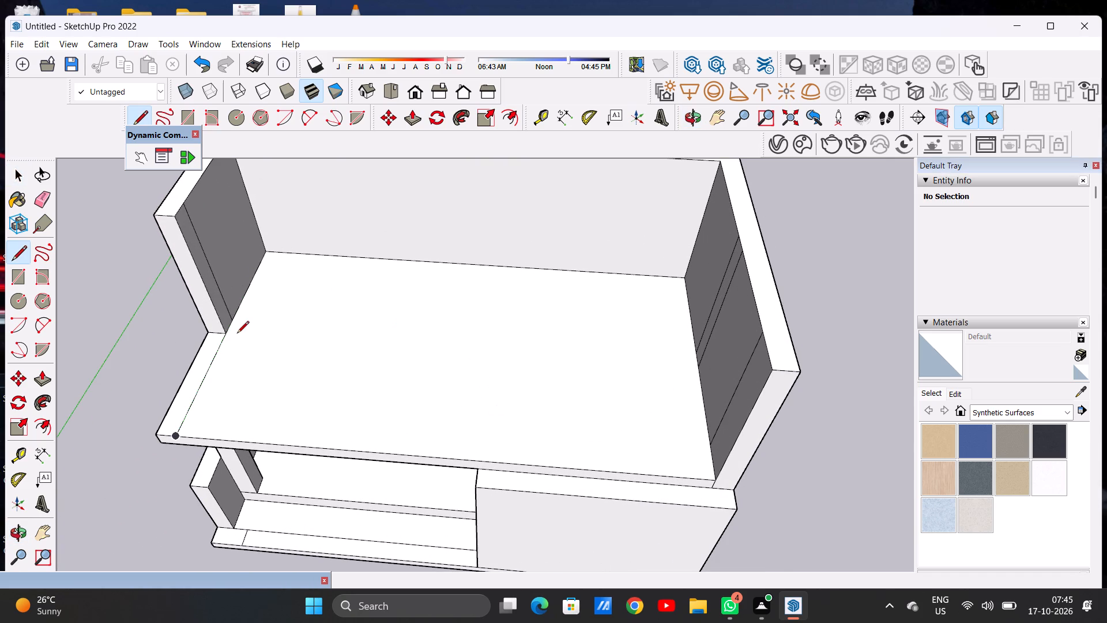
scroll(237, 334, "up", 2)
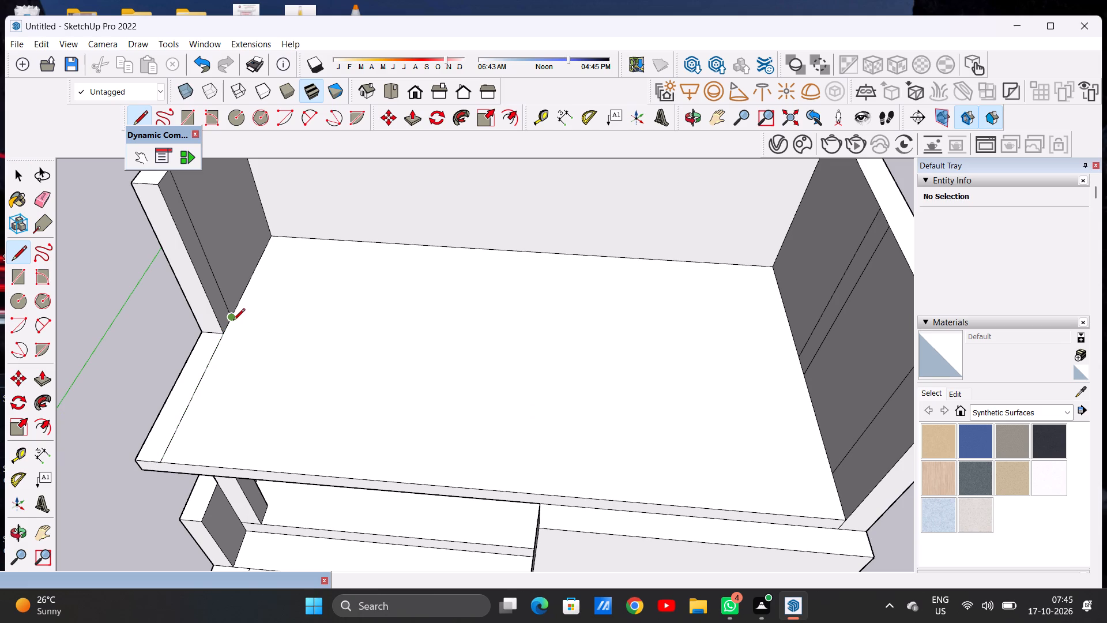
left_click(233, 321)
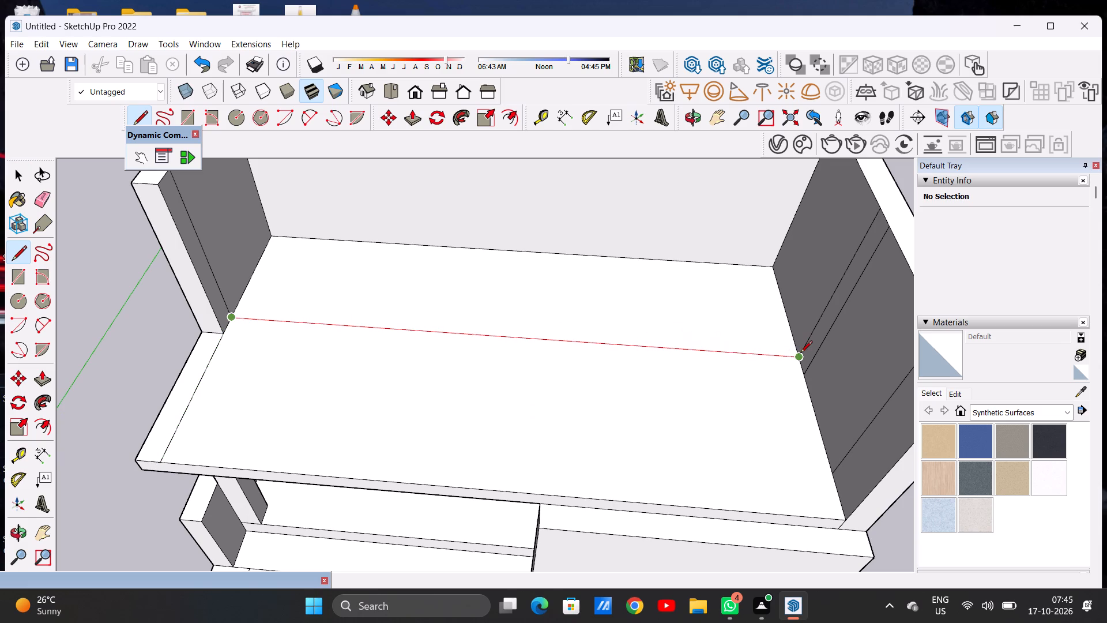
left_click(800, 354)
Draw a second line across the upper floor slab, from the shorter end wall's inner front corner to the opposite wall's second seam.
left_click(228, 331)
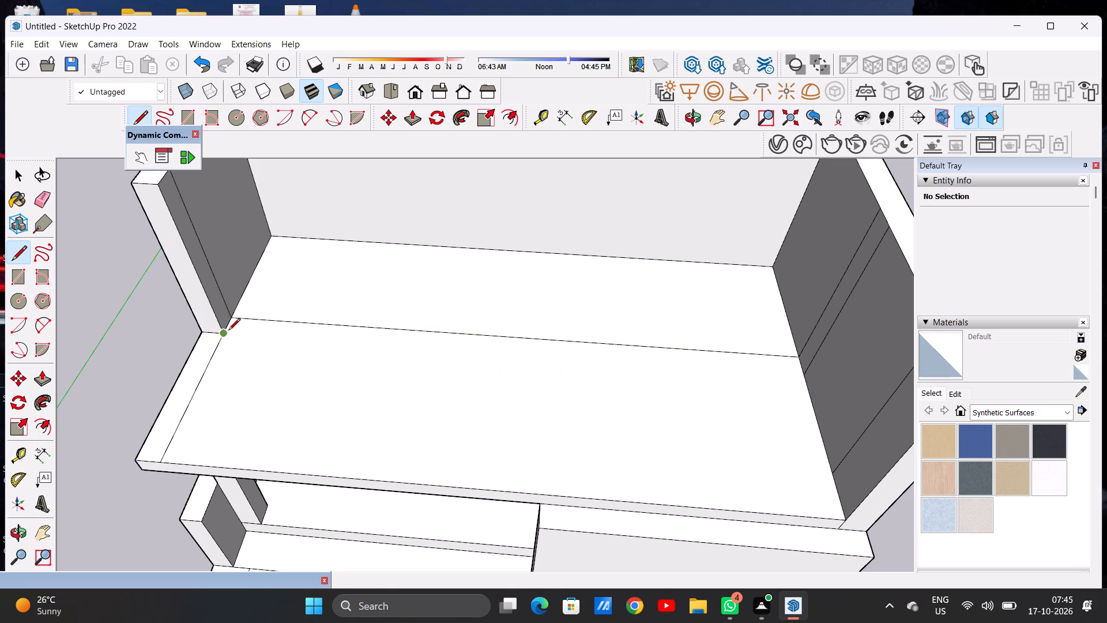
left_click(807, 368)
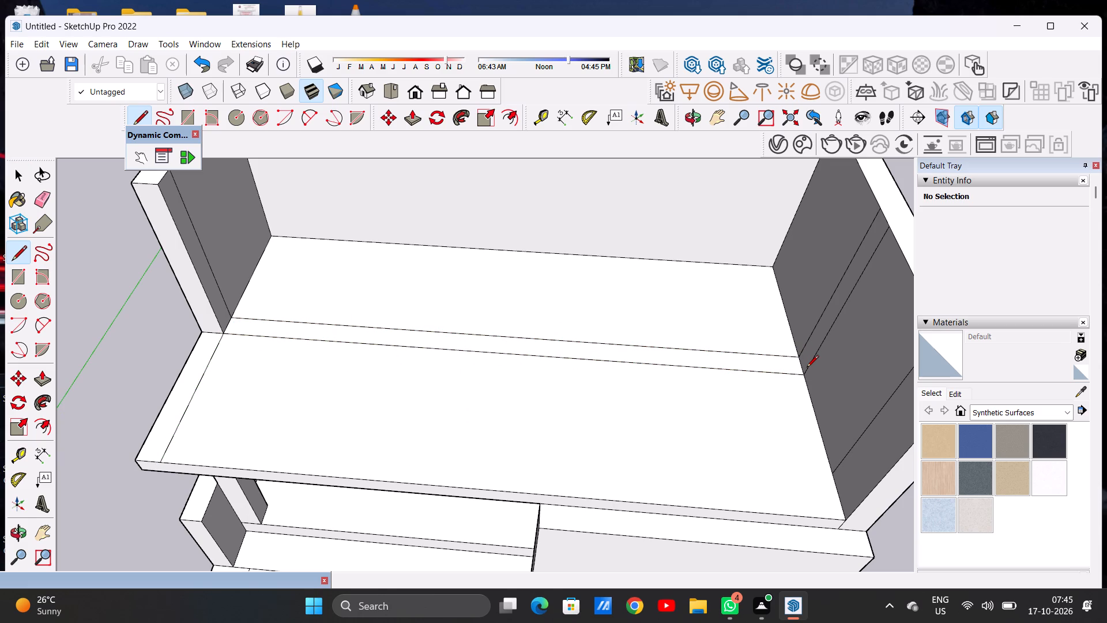
key("space")
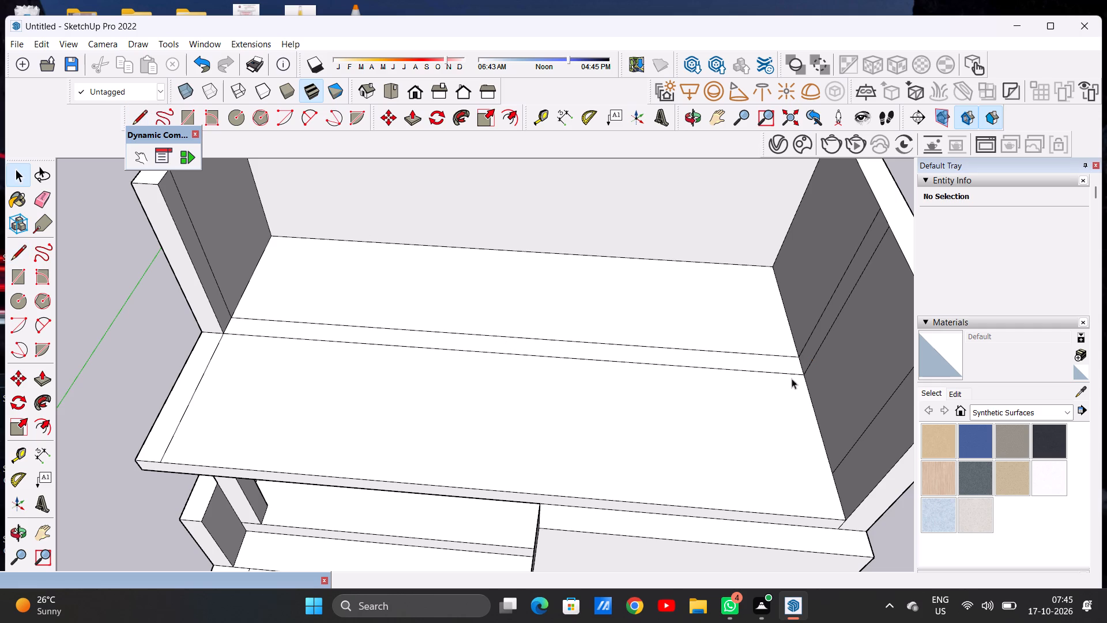
Examine the narrow strip between the two parallel lines on the upper floor slab and the surrounding walls.
scroll(496, 421, "down", 9)
scroll(517, 421, "up", 2)
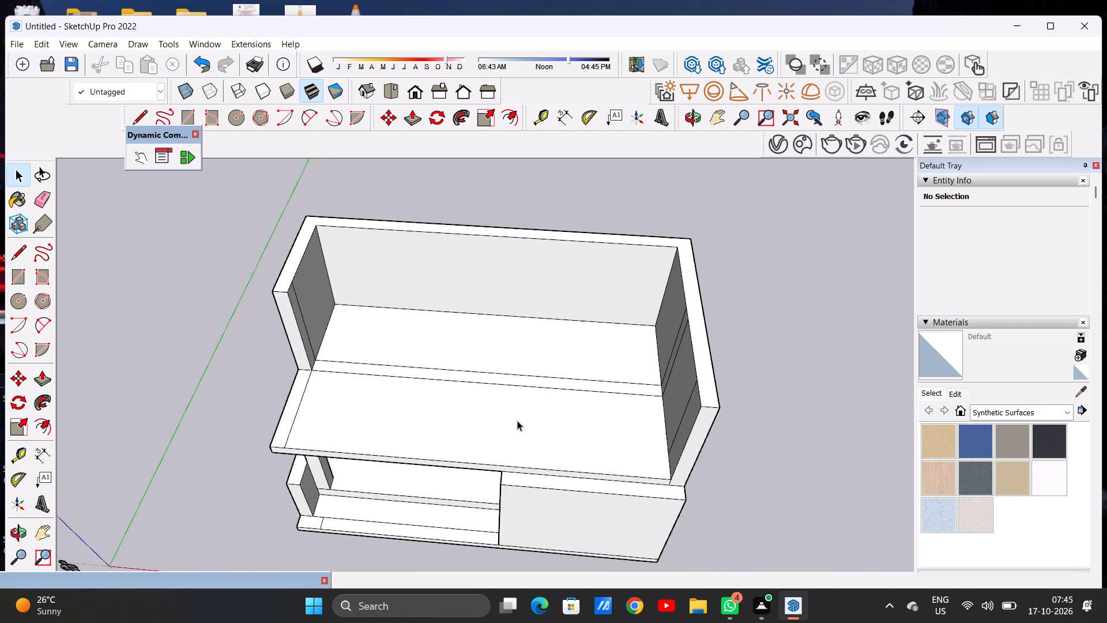
scroll(517, 421, "up", 3)
middle_click_drag(538, 422, 610, 321)
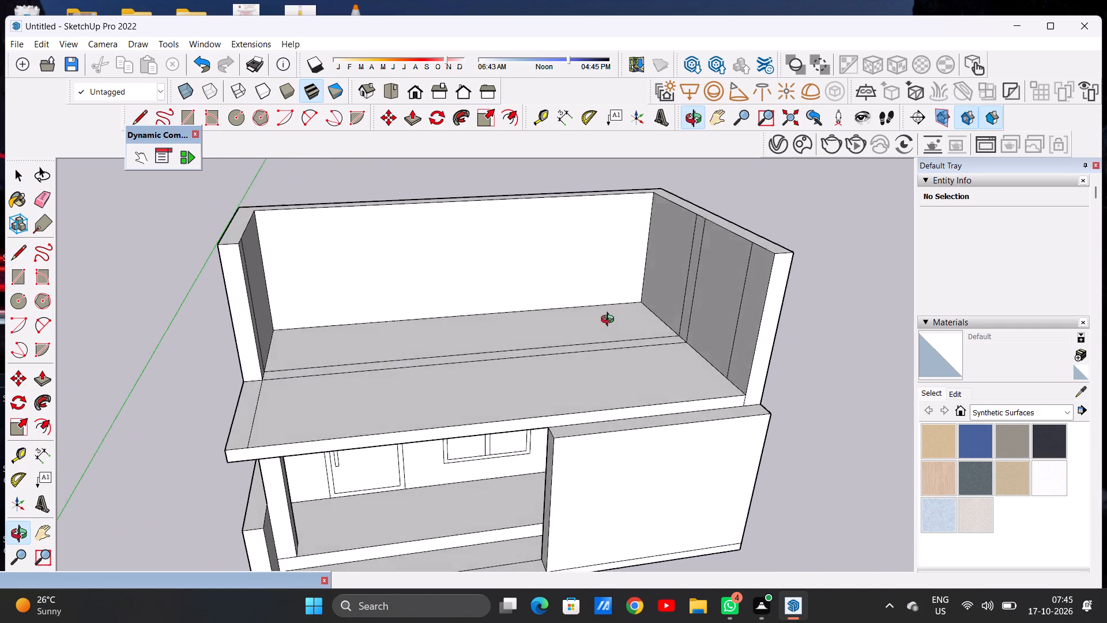
middle_click_drag(610, 321, 562, 329)
scroll(592, 362, "down", 5)
scroll(415, 367, "up", 6)
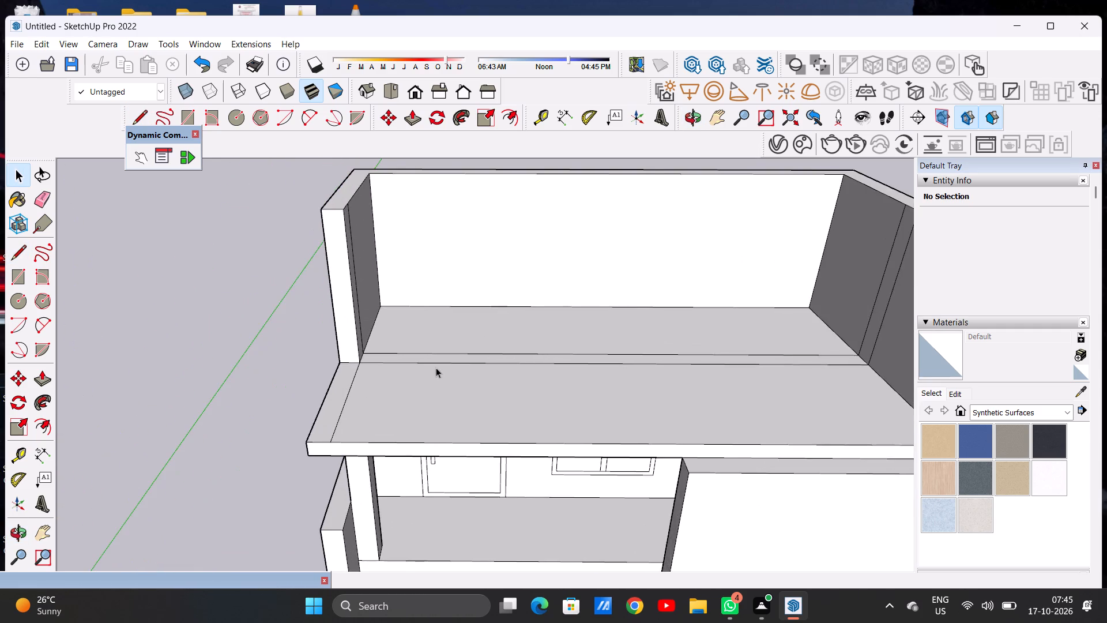
scroll(356, 371, "down", 4)
scroll(570, 366, "up", 4)
middle_click_drag(577, 401, 562, 496)
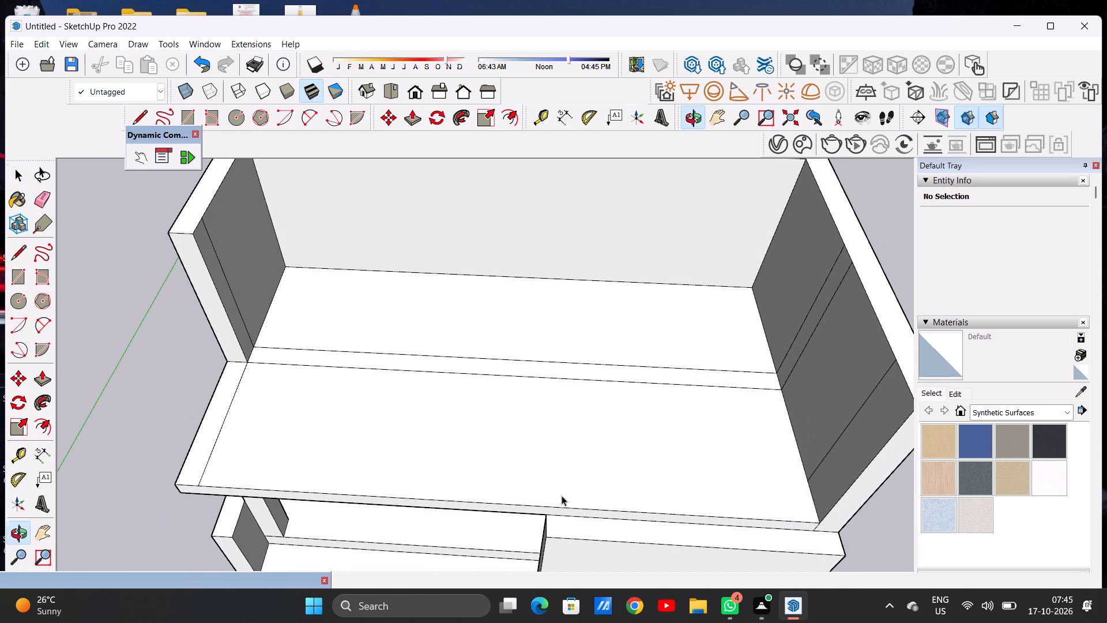
scroll(540, 444, "down", 5)
scroll(390, 360, "up", 5)
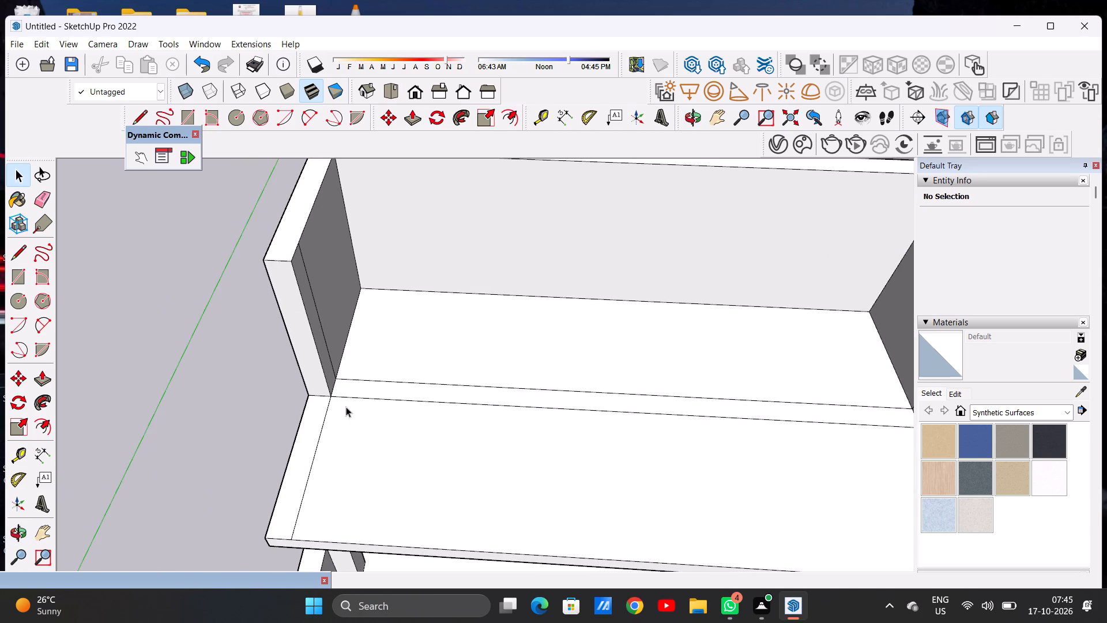
scroll(353, 407, "down", 3)
middle_click_drag(471, 397, 479, 384)
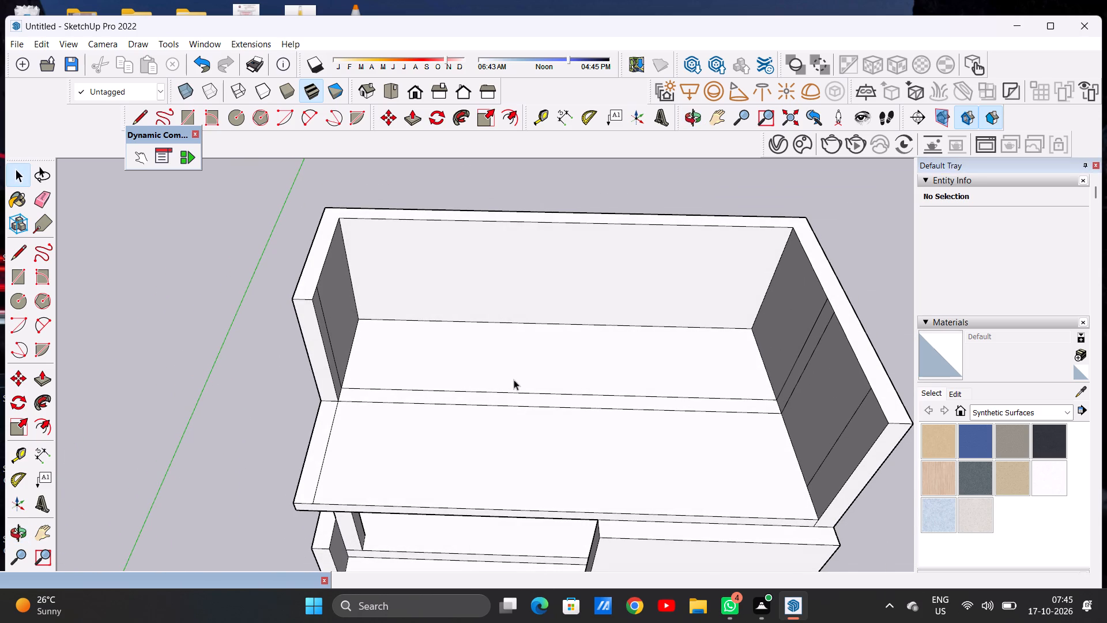
middle_click_drag(514, 380, 507, 404)
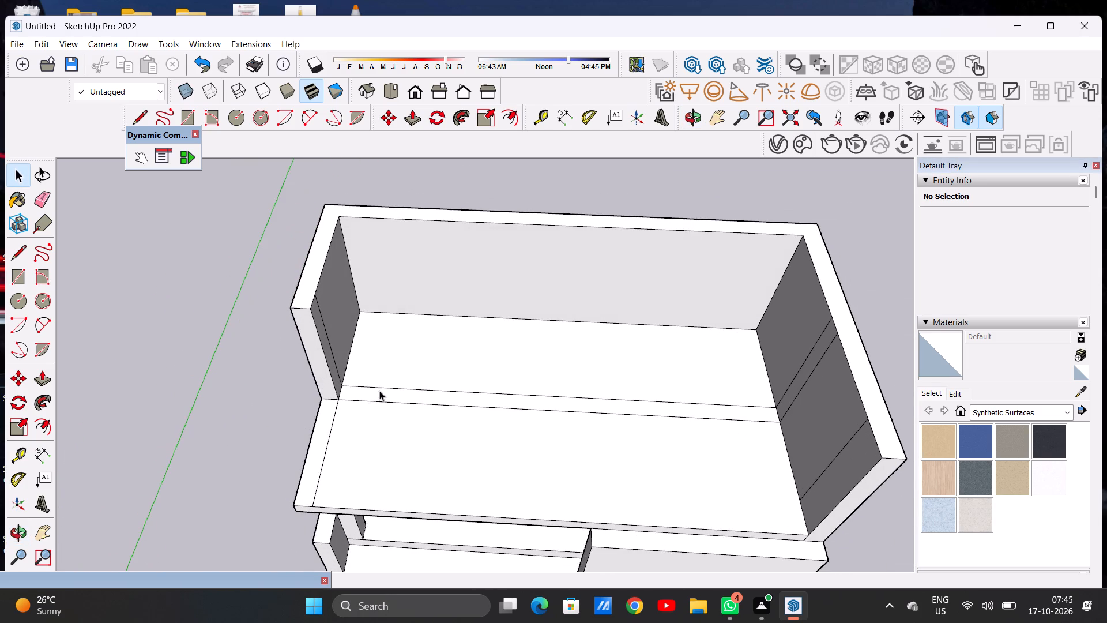
Push/Pull the narrow strip on the upper floor slab up to the top of the end walls, forming the upper front wall.
scroll(351, 395, "down", 3)
scroll(404, 396, "up", 3)
key("p")
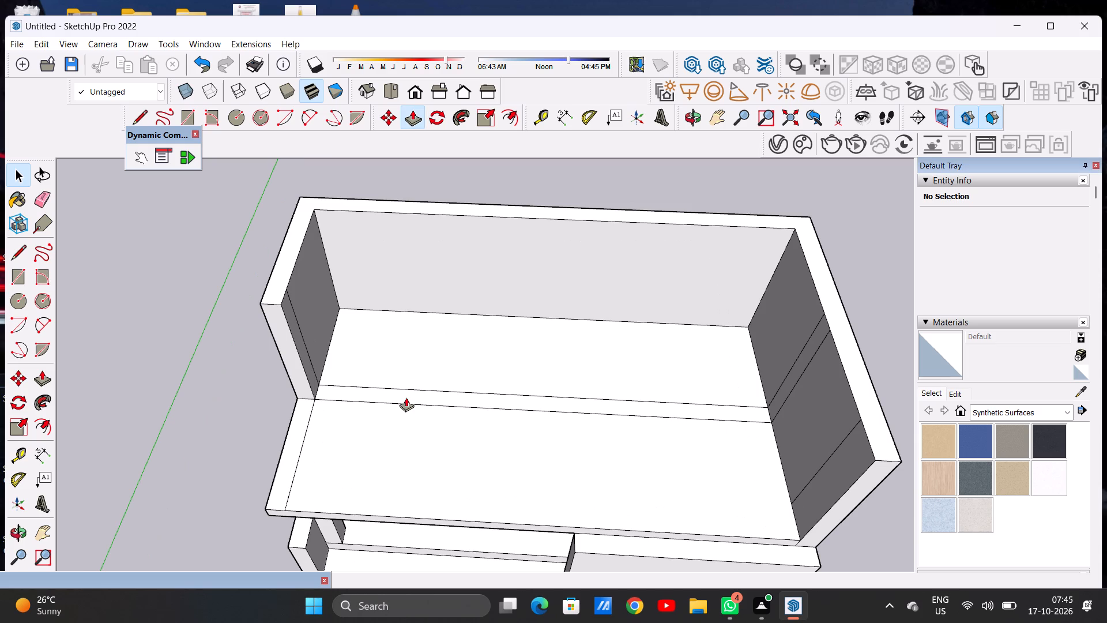
scroll(780, 390, "up", 9)
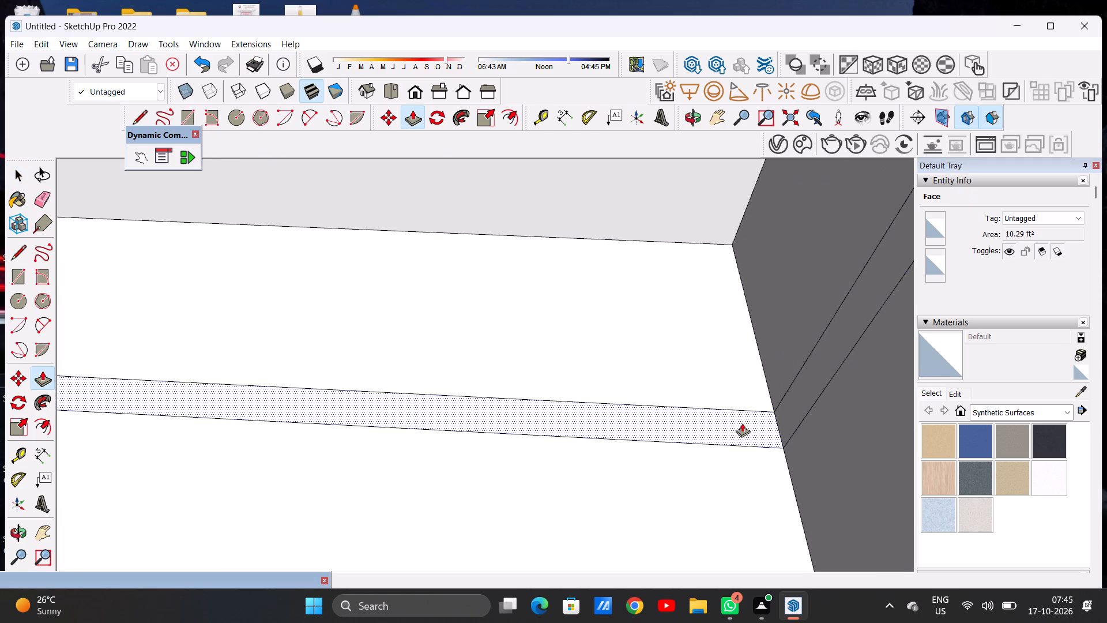
left_click(742, 421)
scroll(749, 384, "down", 7)
scroll(749, 384, "up", 1)
scroll(799, 295, "down", 8)
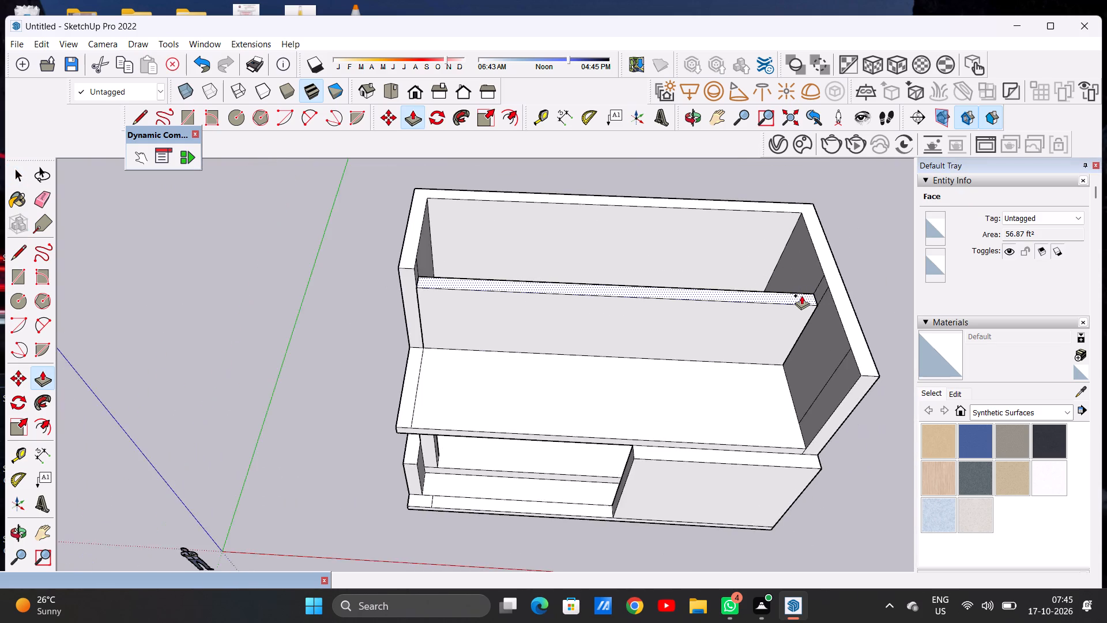
scroll(801, 295, "up", 6)
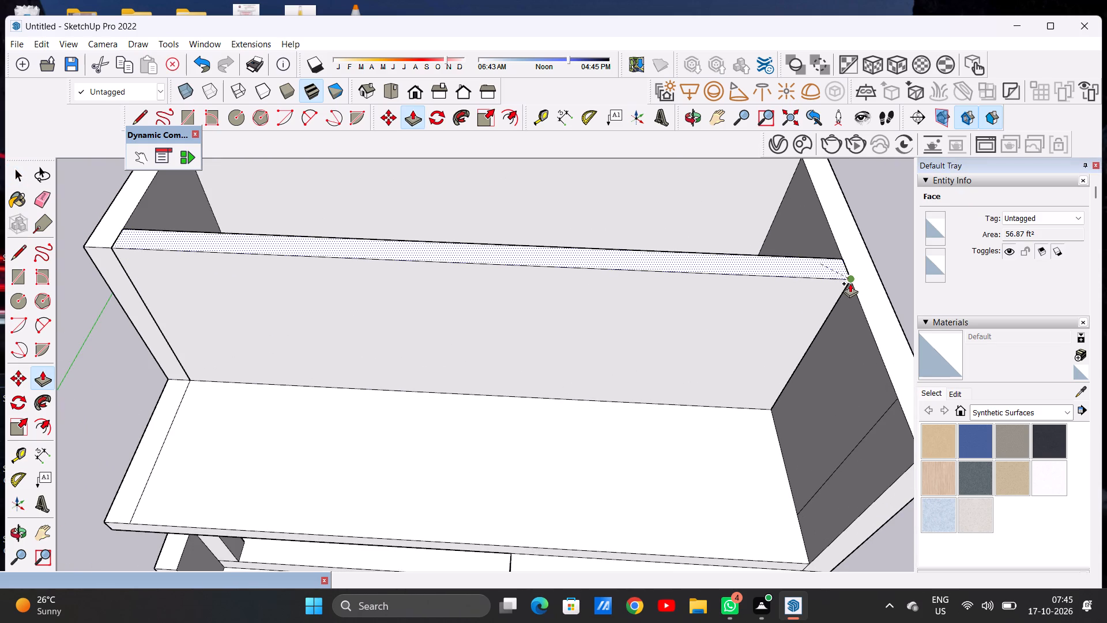
left_click(850, 283)
key("space")
scroll(624, 352, "down", 5)
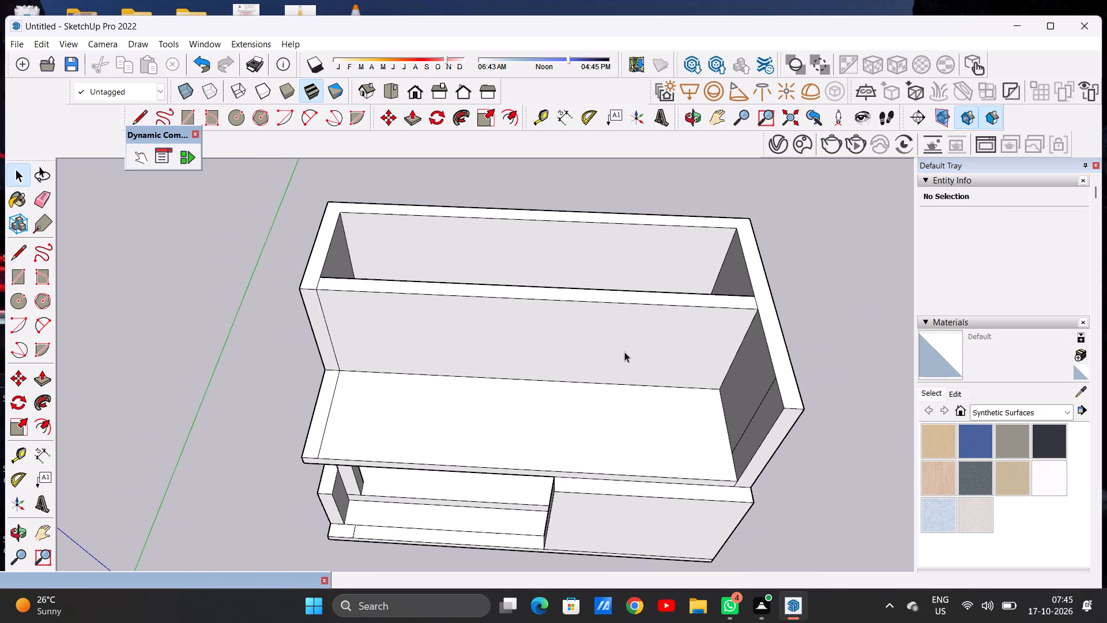
Examine the upper front wall, the open slab in front of it and the porch below from several angles.
middle_click_drag(587, 397, 570, 298)
middle_click_drag(575, 377, 590, 322)
middle_click_drag(581, 322, 580, 337)
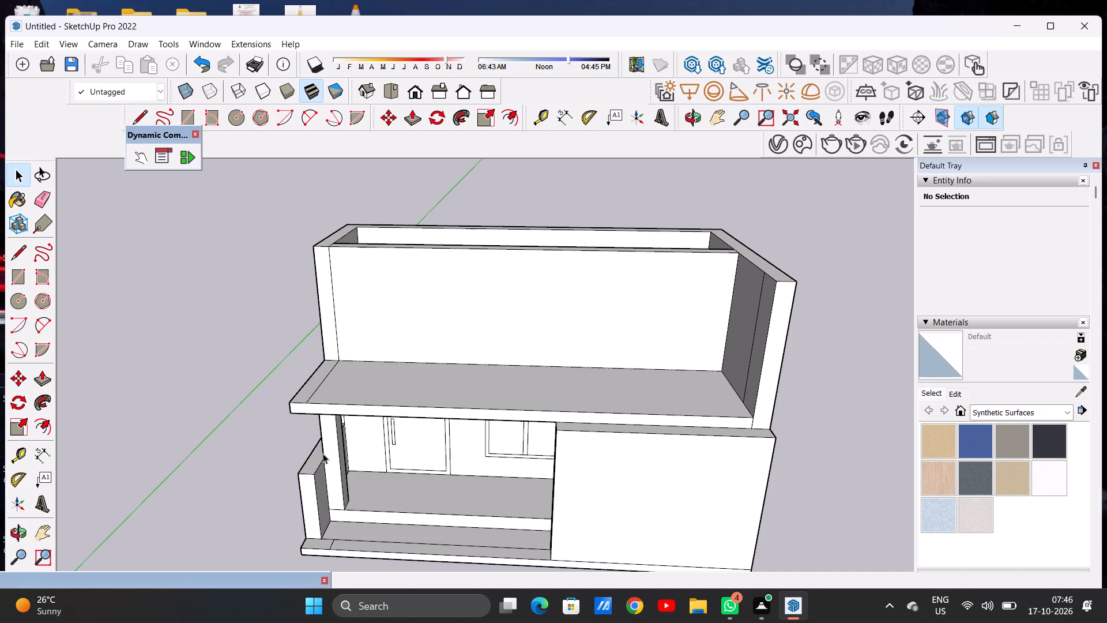
scroll(303, 454, "up", 17)
middle_click_drag(436, 366, 439, 440)
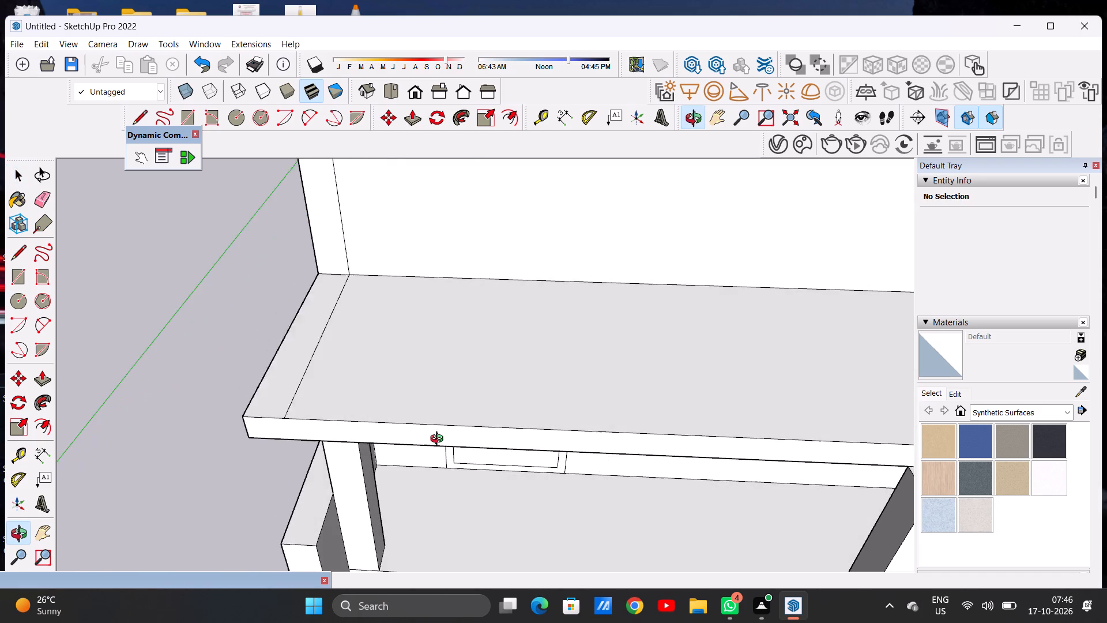
middle_click_drag(439, 440, 440, 446)
scroll(438, 428, "down", 6)
middle_click_drag(496, 410, 474, 484)
scroll(380, 458, "down", 5)
scroll(435, 461, "up", 3)
scroll(393, 437, "down", 4)
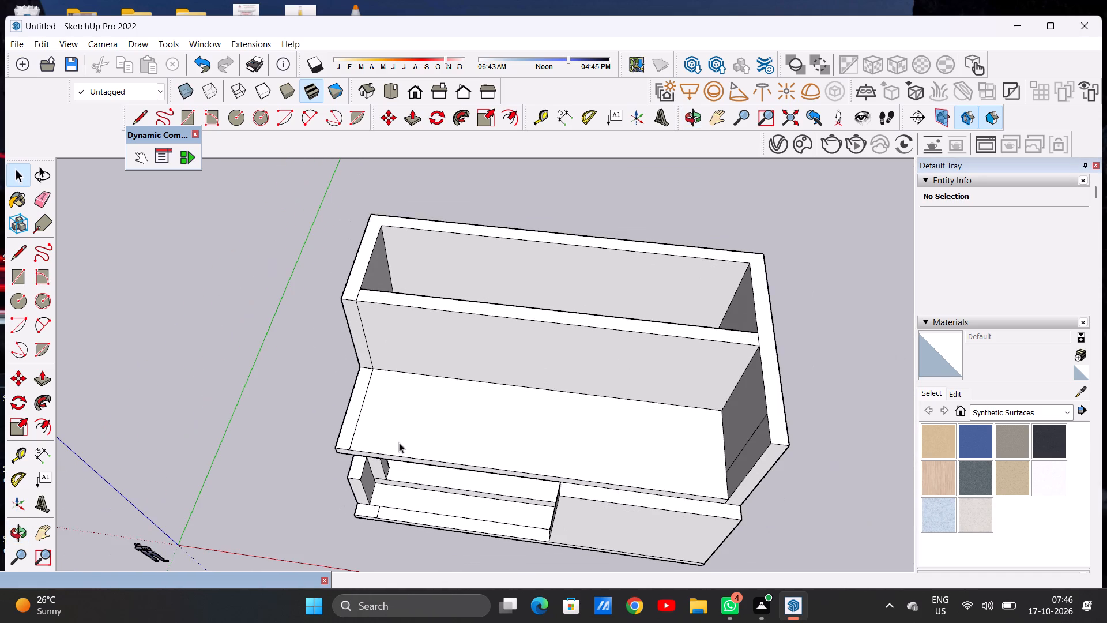
middle_click_drag(569, 466, 604, 467)
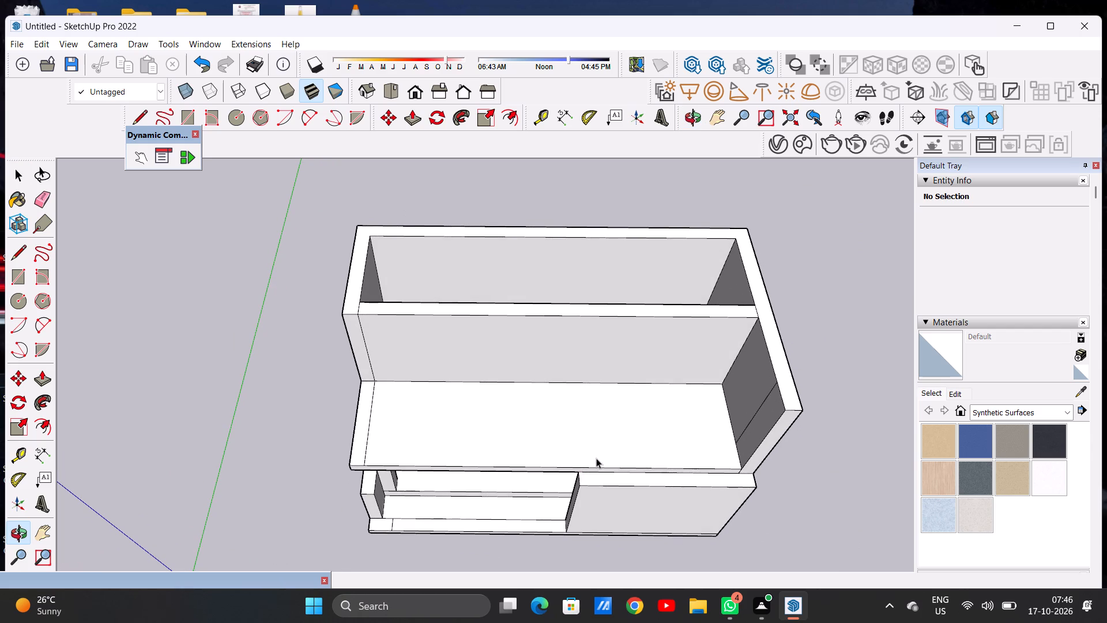
Draw a line across the open slab from its front edge, at the solid lower wall's porch-side corner, back to the upper front wall's base.
scroll(668, 493, "up", 4)
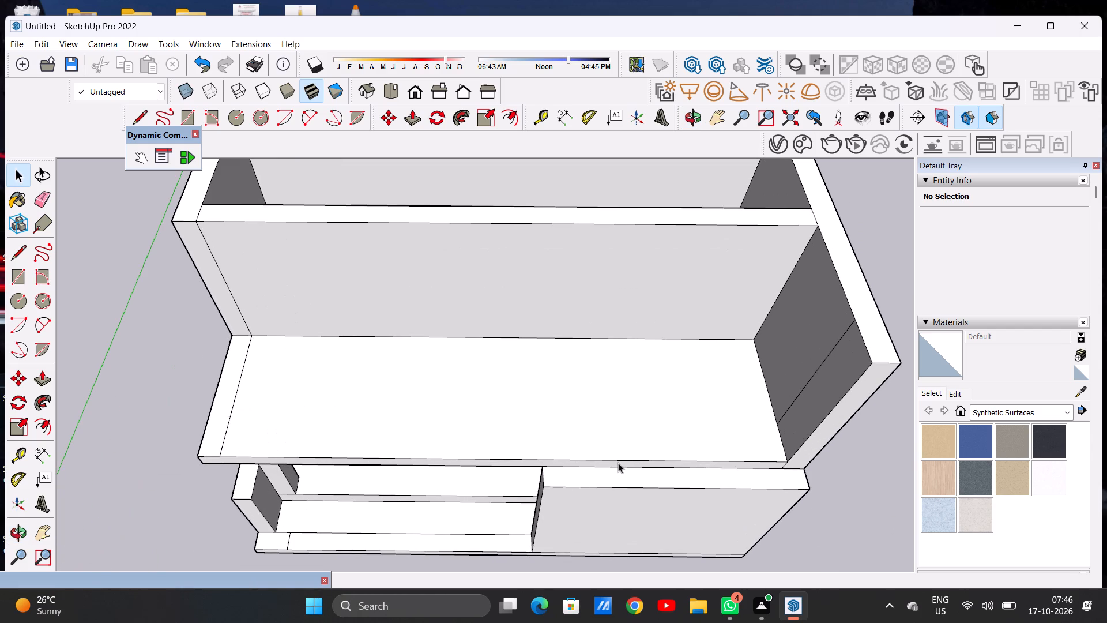
key("l")
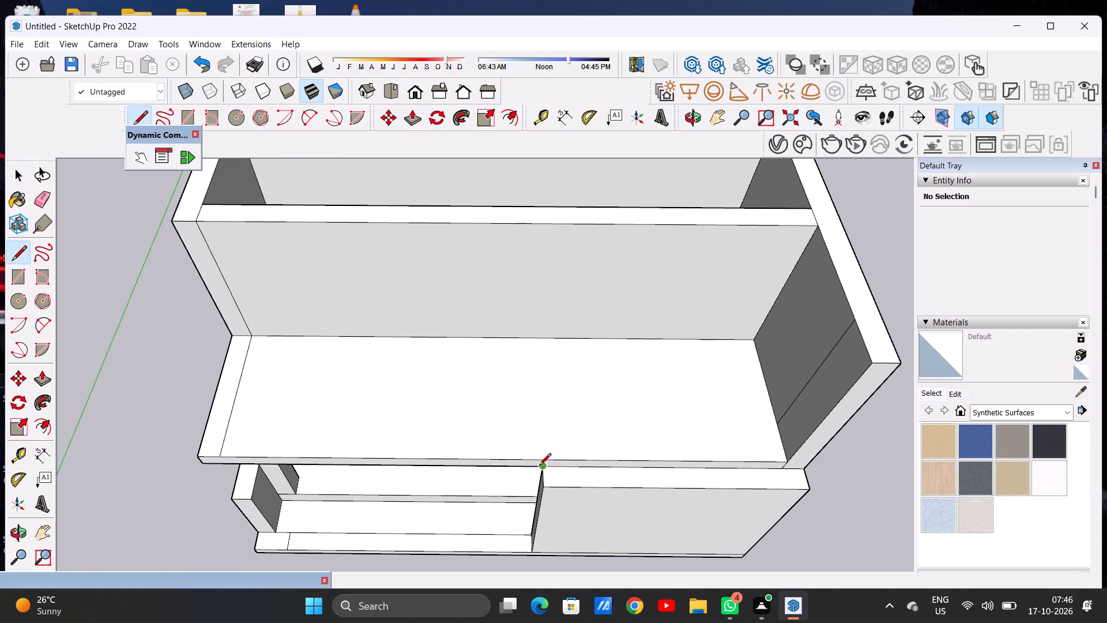
left_click(544, 456)
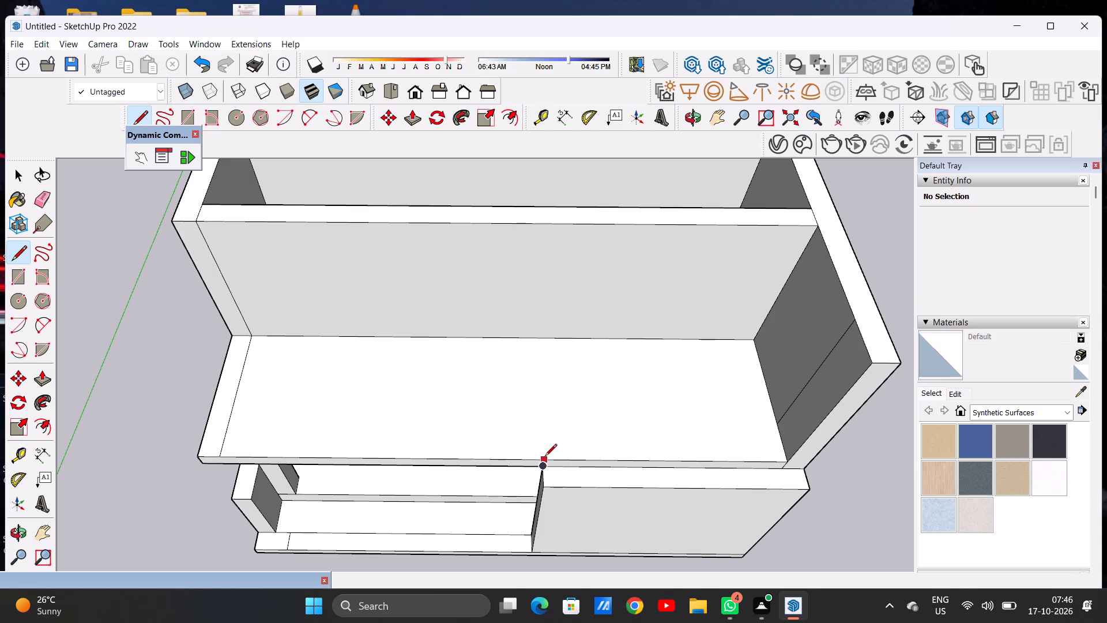
left_click(545, 457)
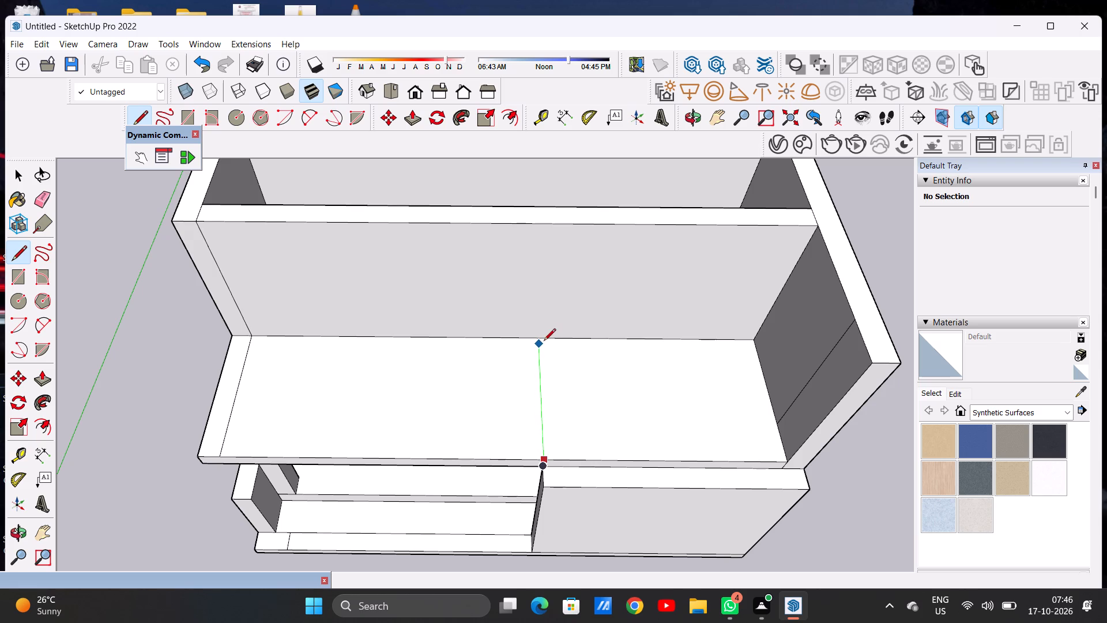
left_click(543, 337)
key("space")
Push/Pull the top face of the solid lower front wall up to the level of the floor slab's top surface.
scroll(539, 429, "down", 3)
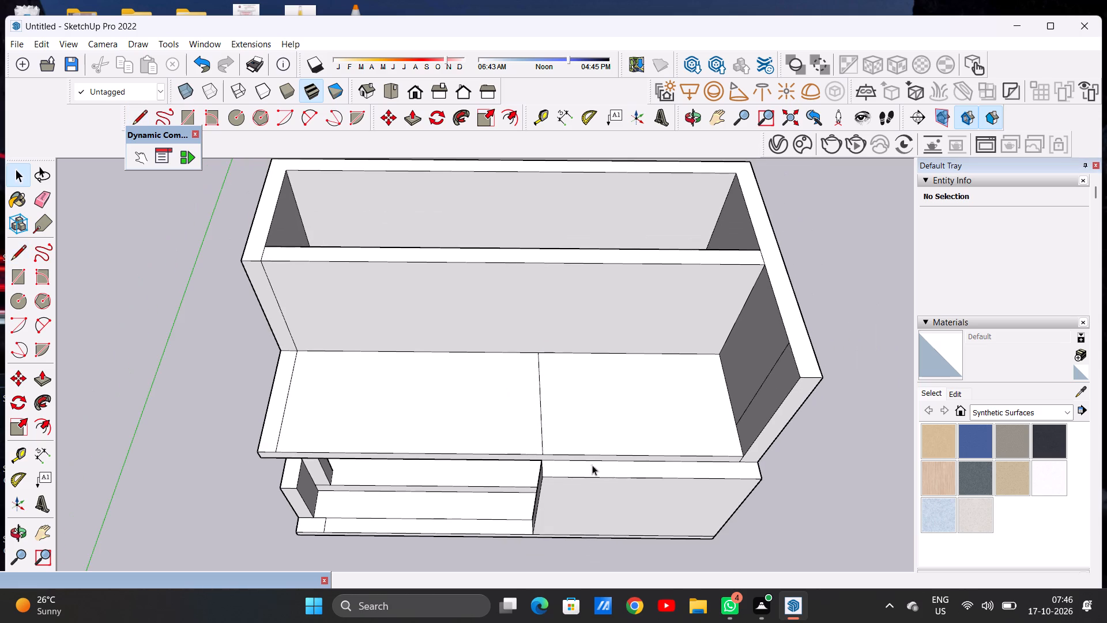
middle_click_drag(614, 475, 611, 389)
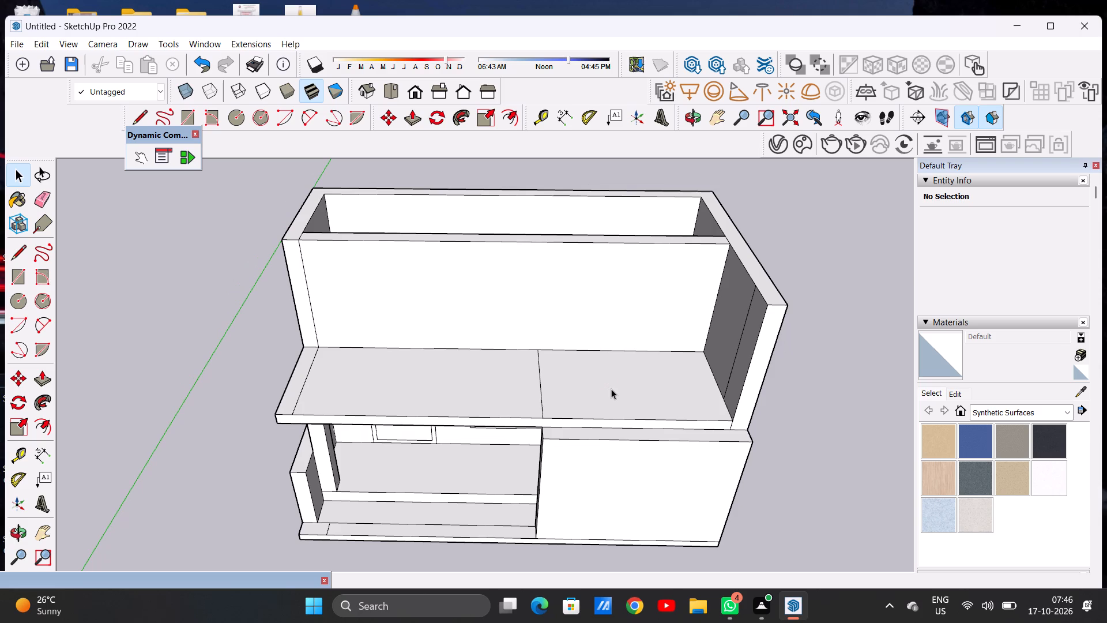
scroll(585, 408, "down", 13)
scroll(585, 408, "up", 13)
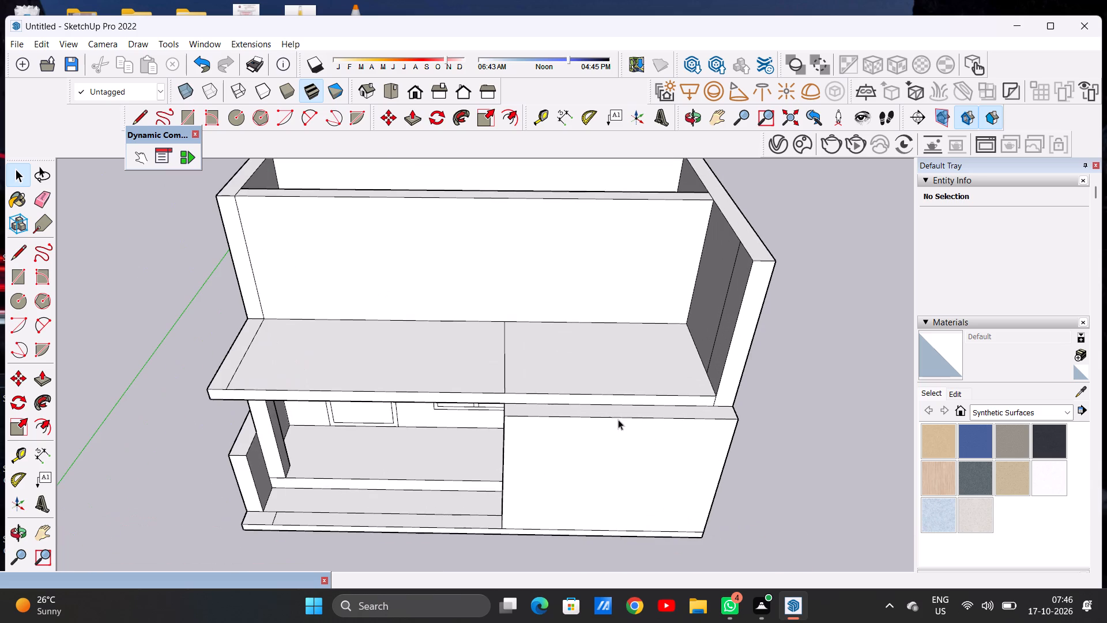
key("p")
scroll(497, 411, "up", 4)
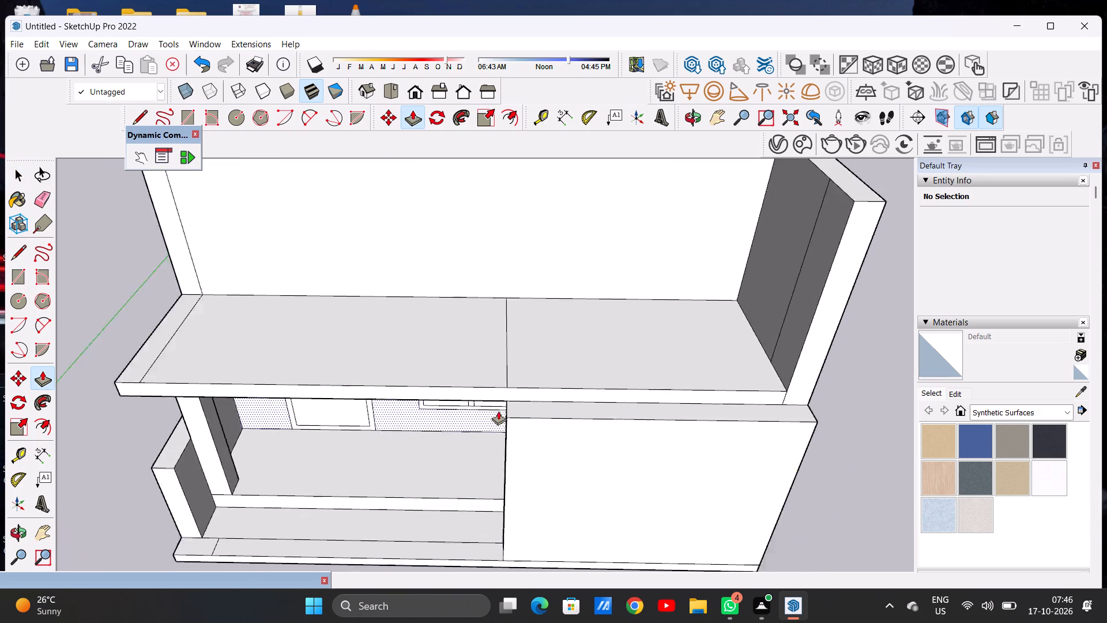
scroll(498, 411, "up", 4)
left_click(534, 399)
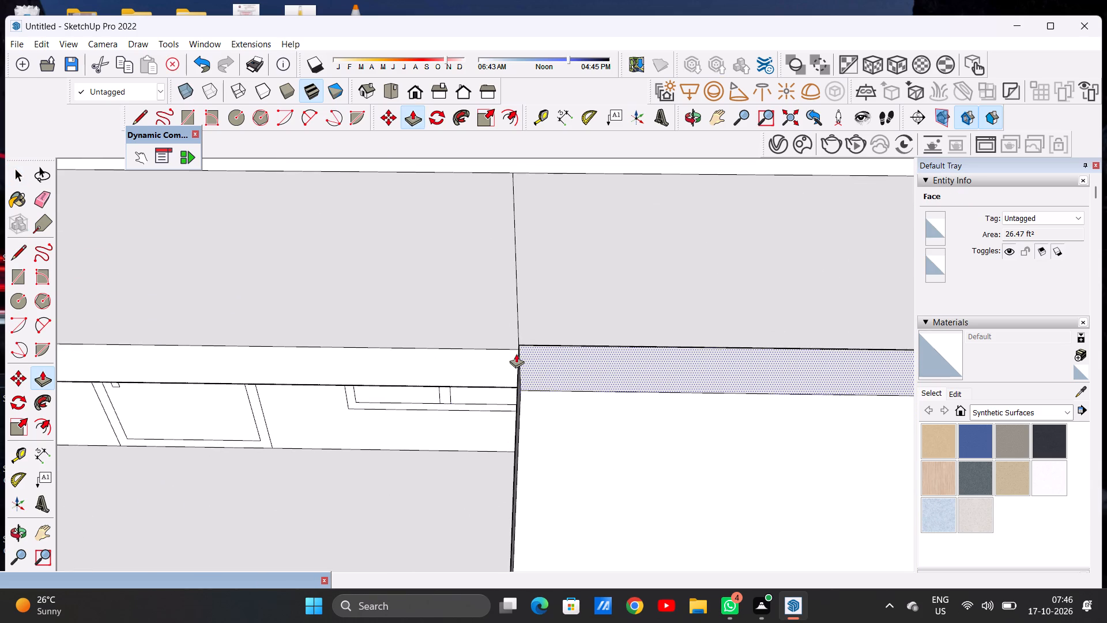
left_click(511, 349)
key("space")
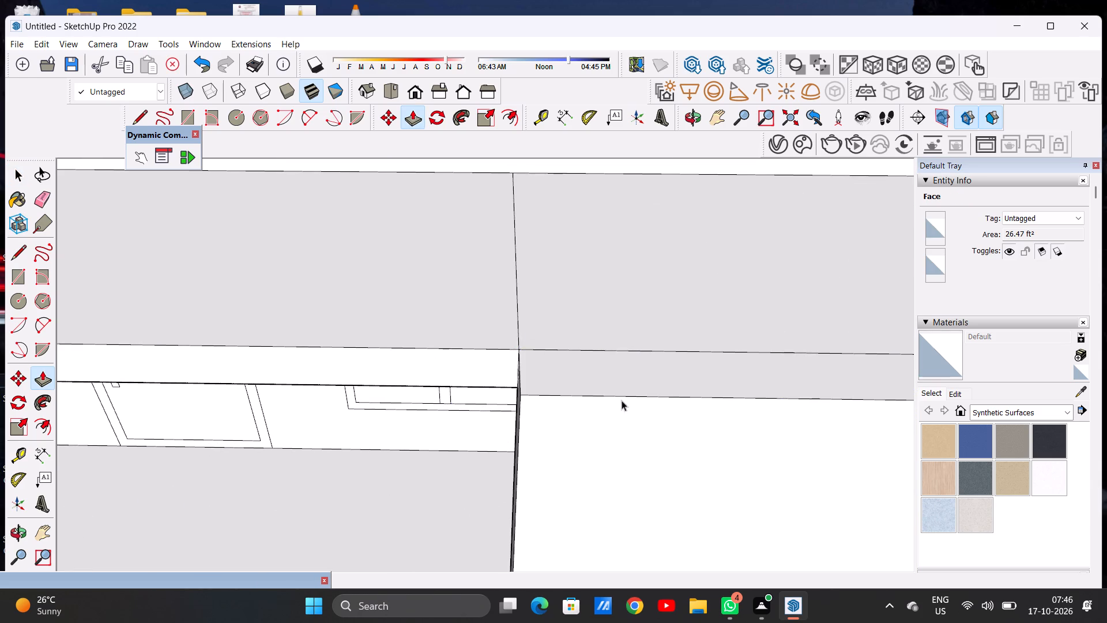
Examine the raised lower front wall, the floor slab and the porch from the front, both sides and above.
scroll(626, 422, "down", 13)
middle_click_drag(590, 431, 577, 302)
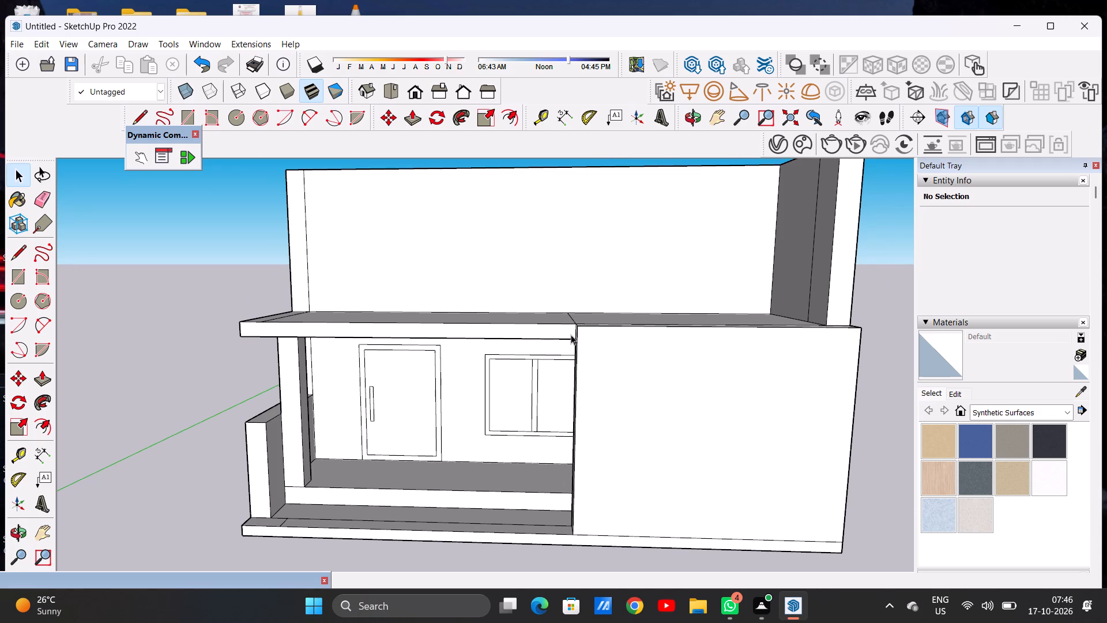
middle_click_drag(572, 348, 722, 371)
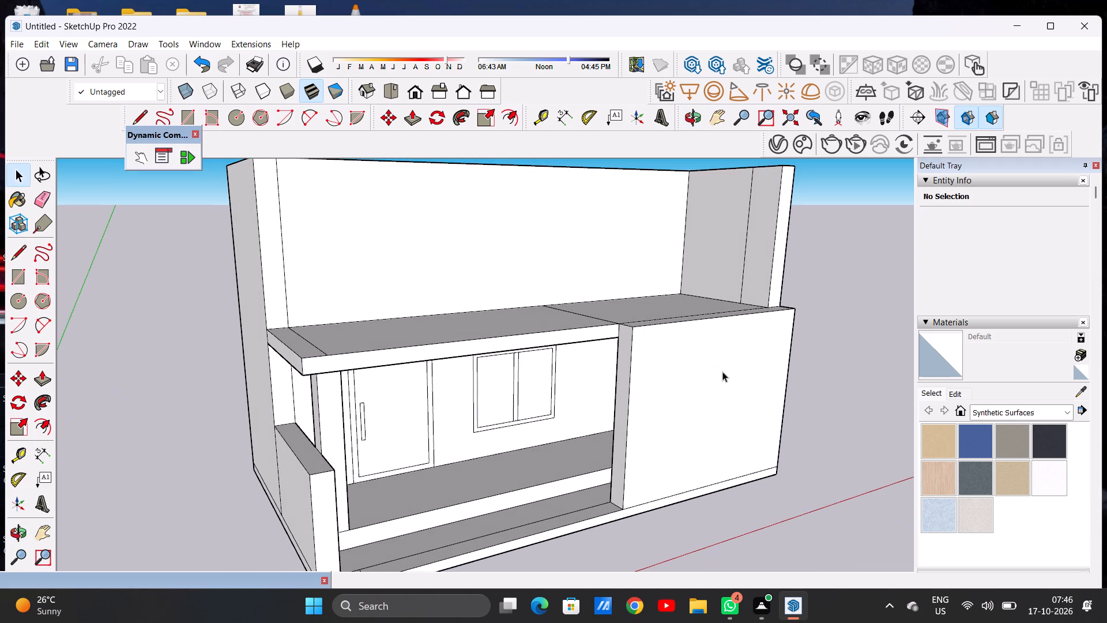
middle_click_drag(664, 453, 539, 455)
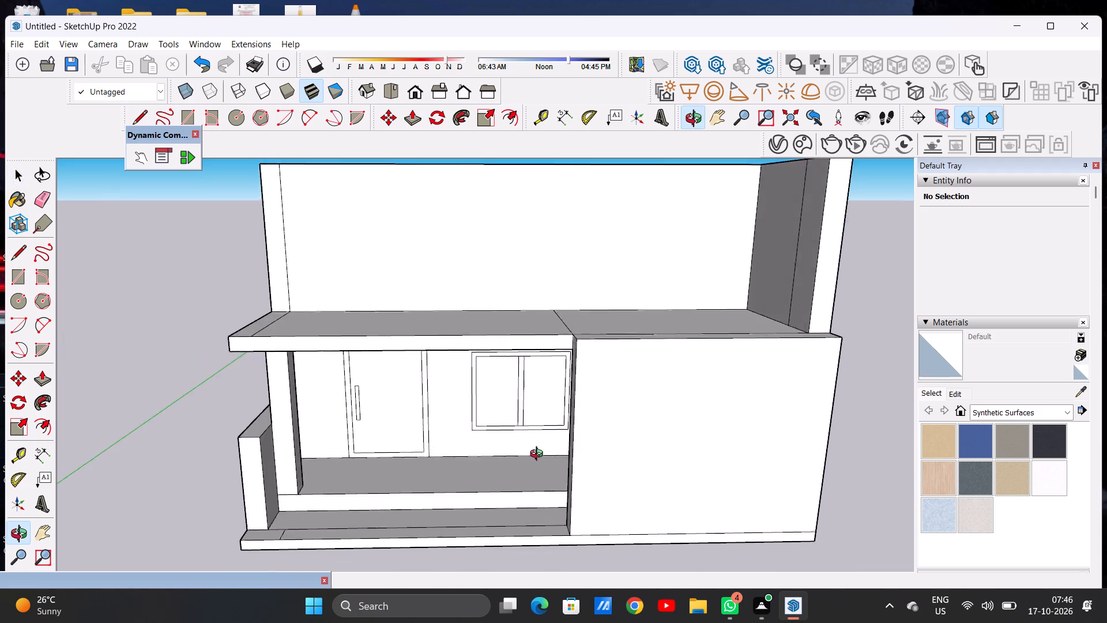
middle_click_drag(539, 455, 488, 524)
scroll(496, 554, "up", 5)
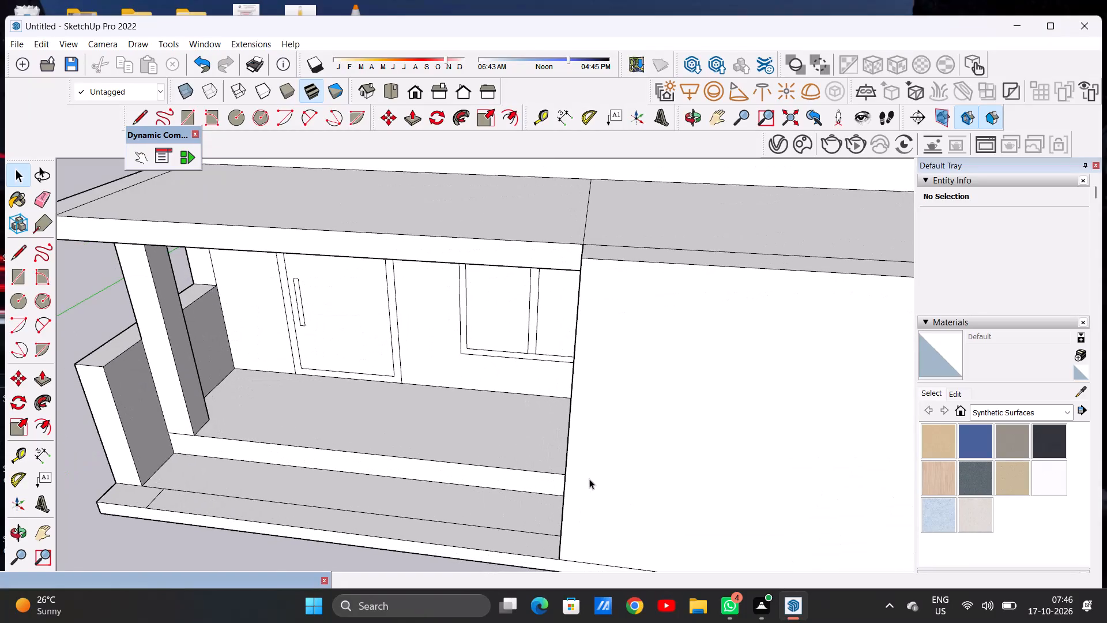
scroll(591, 476, "down", 9)
scroll(607, 399, "down", 2)
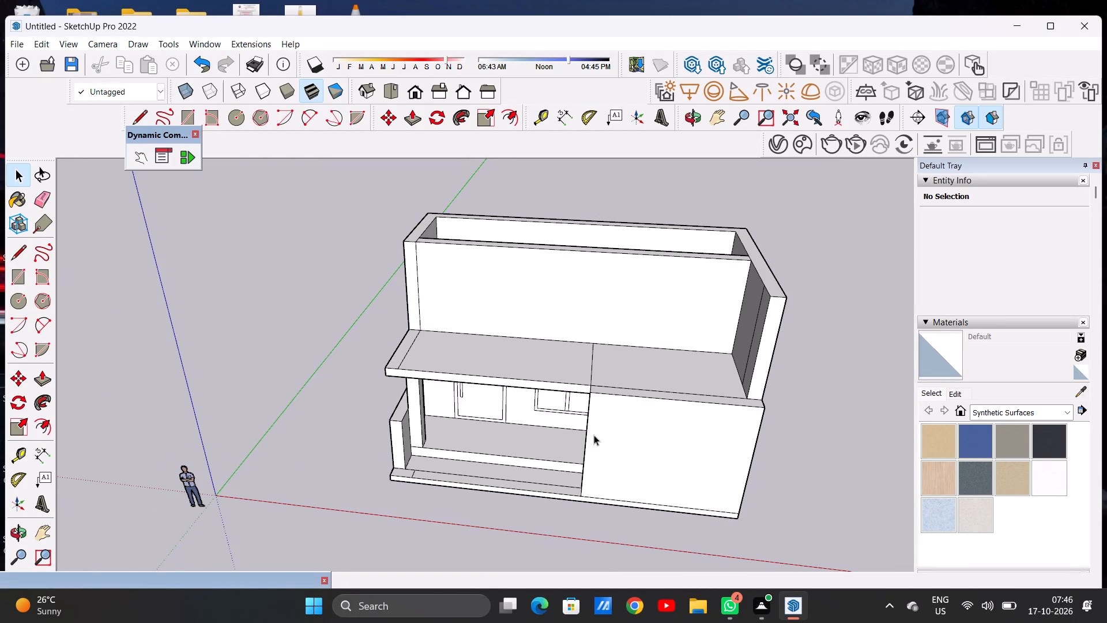
middle_click_drag(600, 444, 613, 358)
middle_click_drag(607, 372, 475, 347)
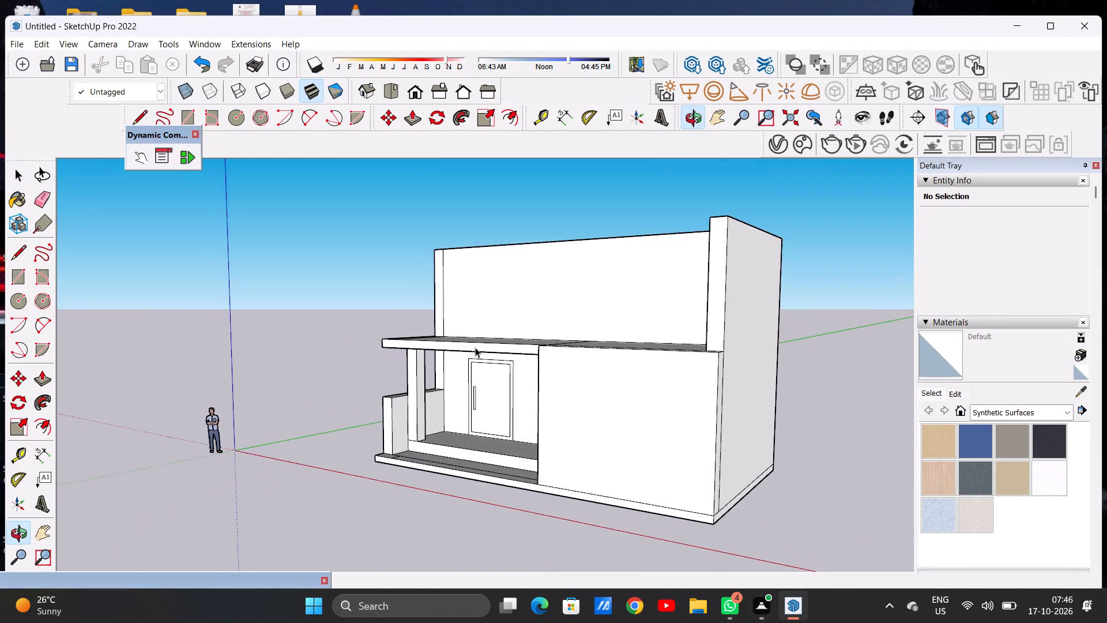
Draw a line just behind the porch slab's front edge, parallel to it, from the outer side's inset line to the slab's dividing line.
scroll(524, 348, "up", 6)
middle_click_drag(517, 364, 682, 371)
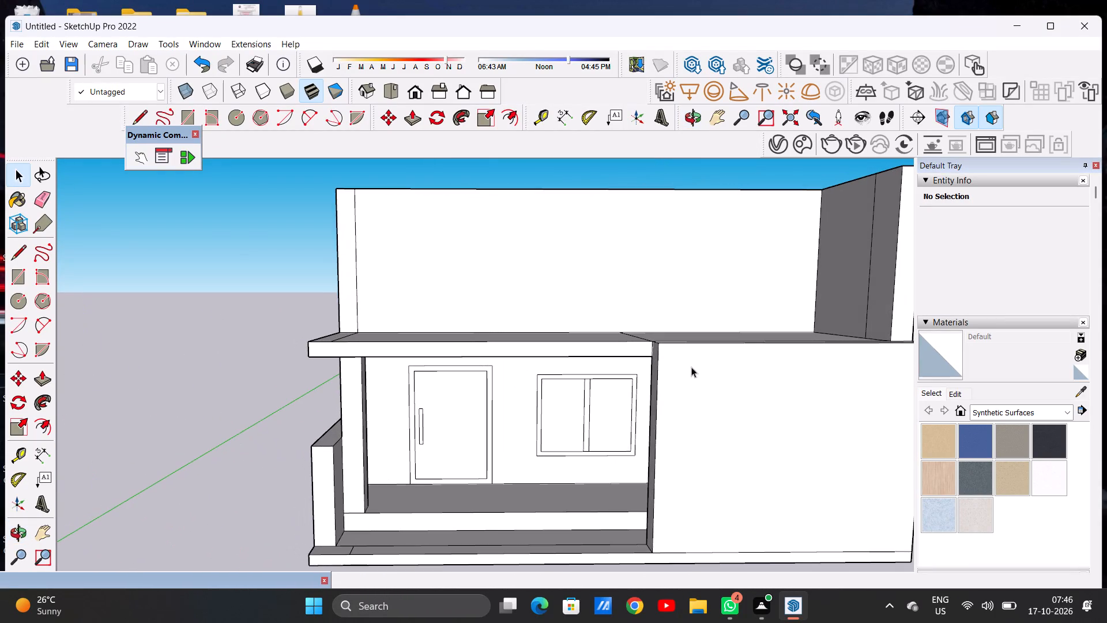
scroll(461, 444, "down", 3)
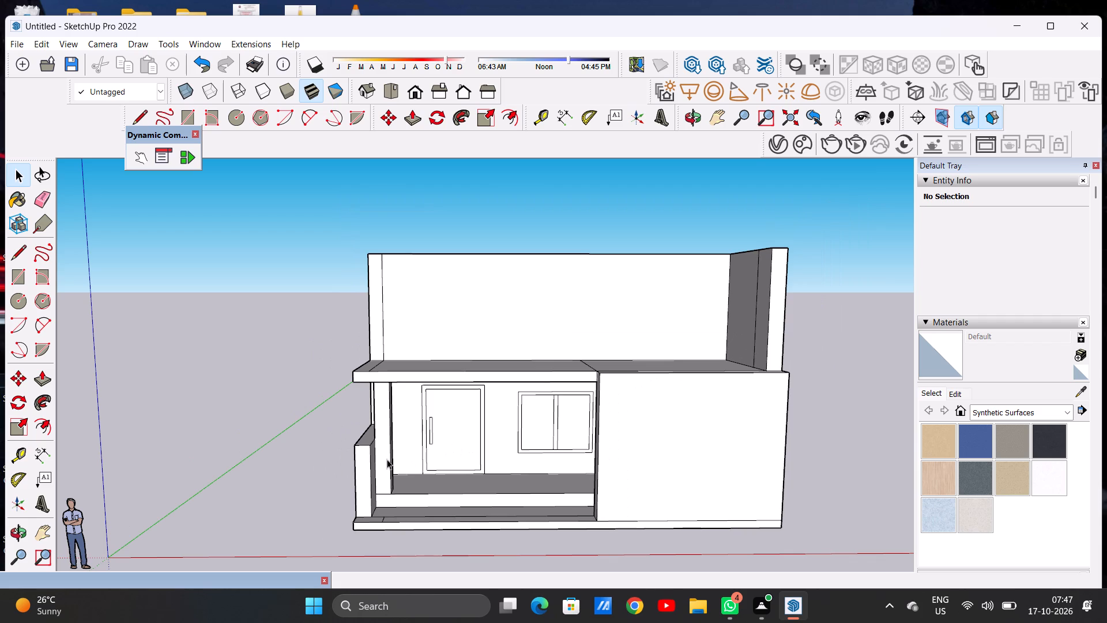
scroll(405, 478, "down", 5)
scroll(543, 404, "up", 2)
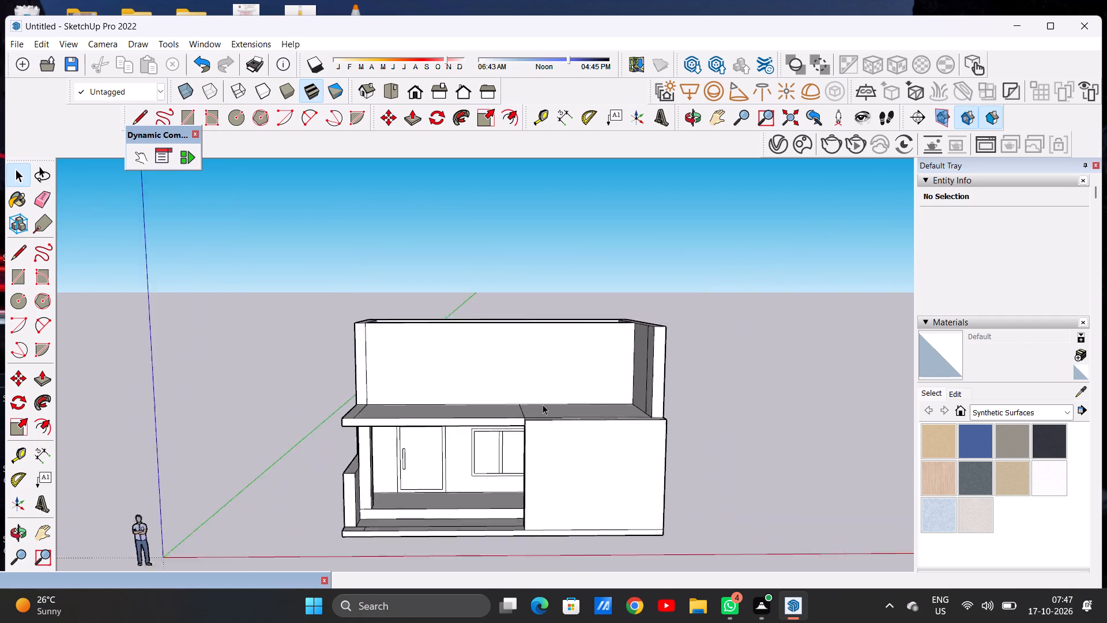
scroll(543, 404, "up", 3)
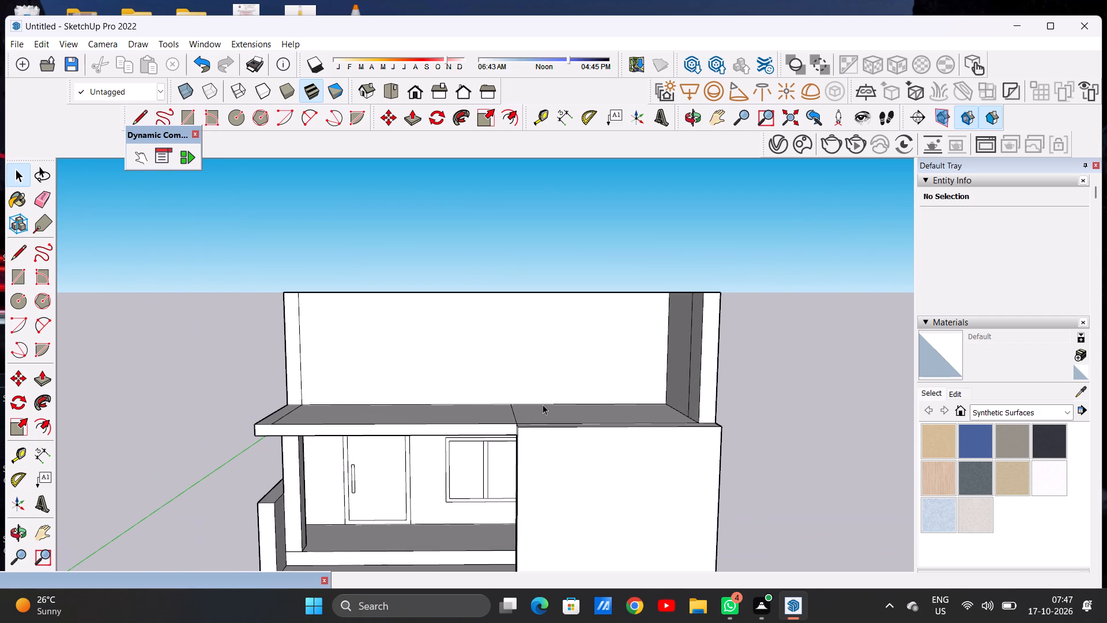
middle_click_drag(544, 404, 535, 509)
middle_click_drag(536, 474, 528, 521)
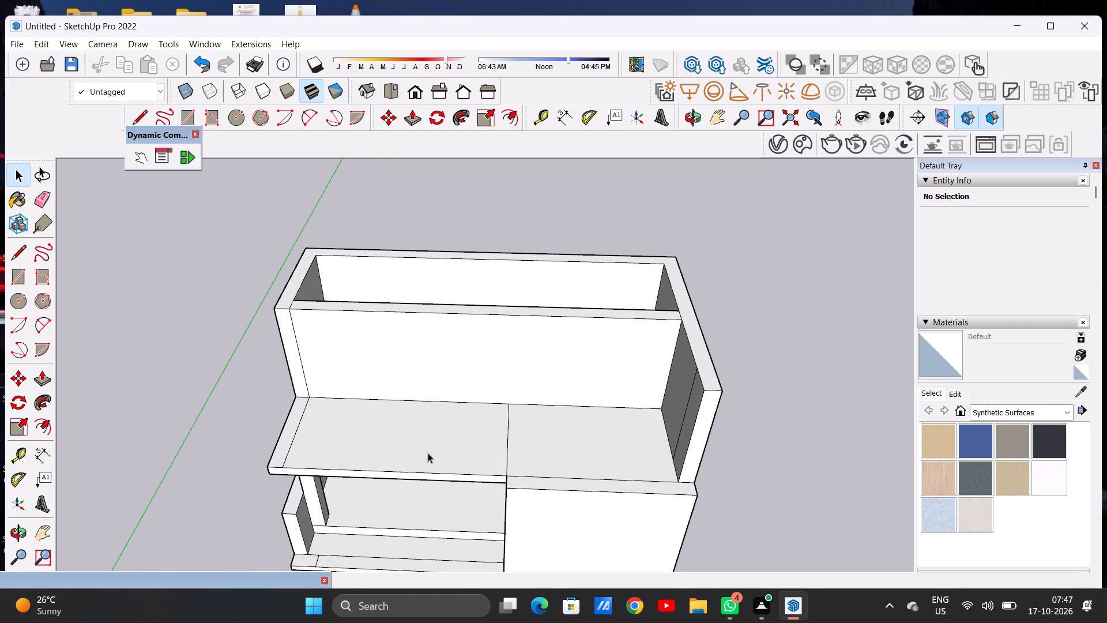
key("l")
scroll(500, 534, "up", 2)
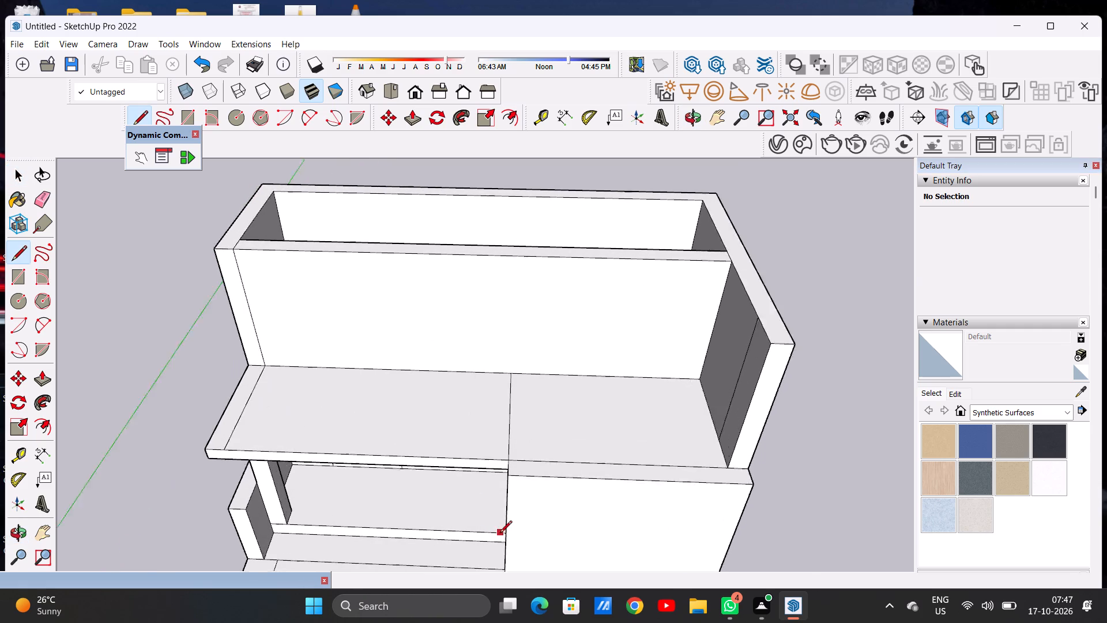
scroll(500, 534, "up", 3)
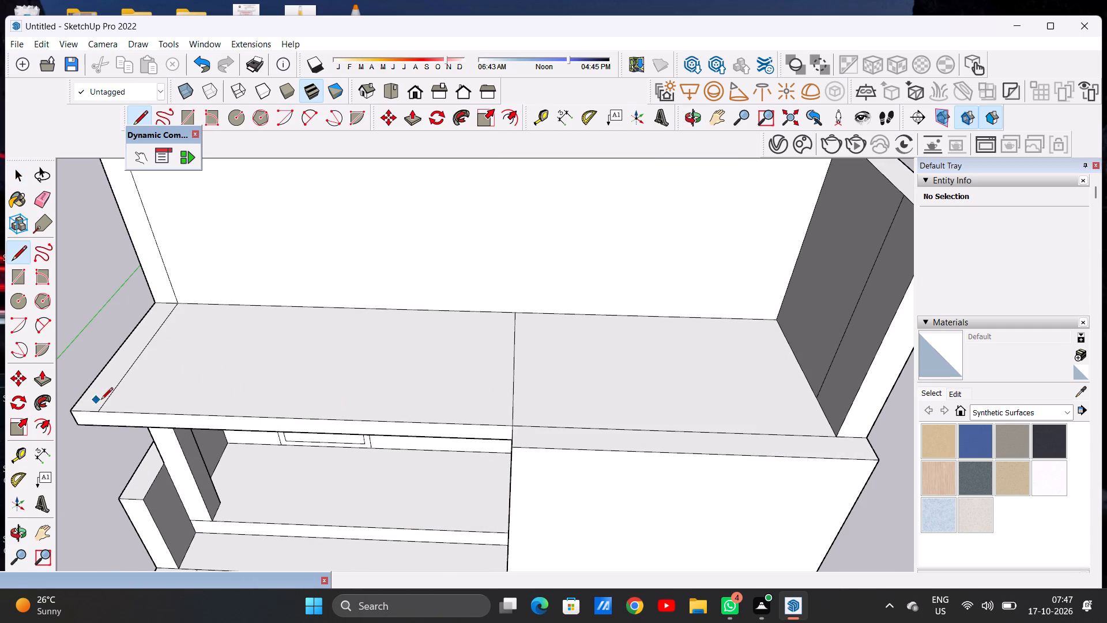
left_click(109, 395)
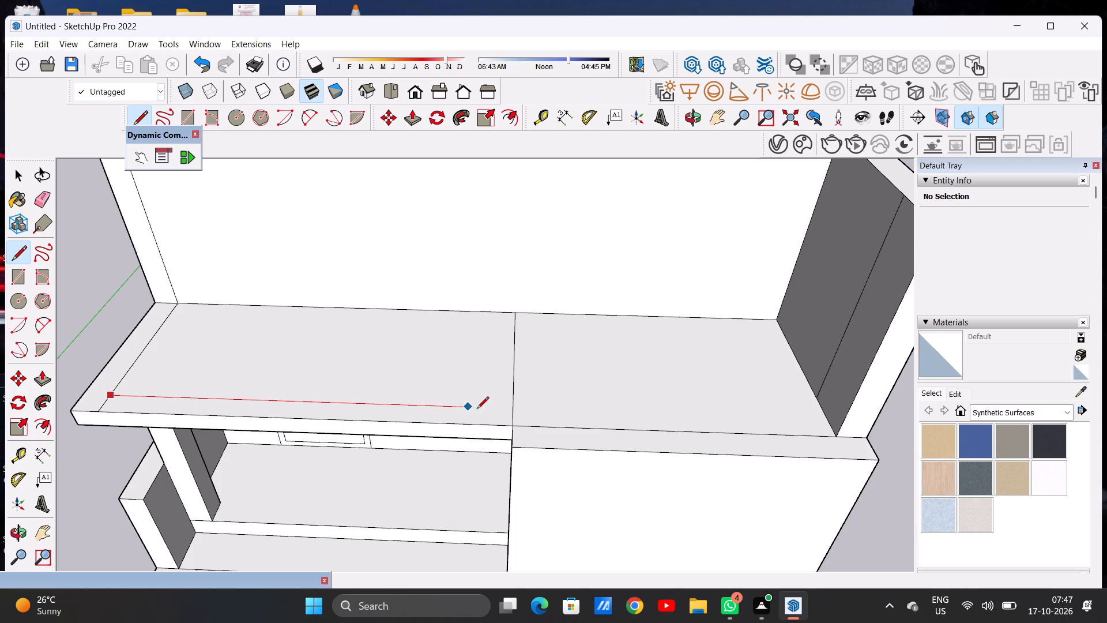
left_click(510, 414)
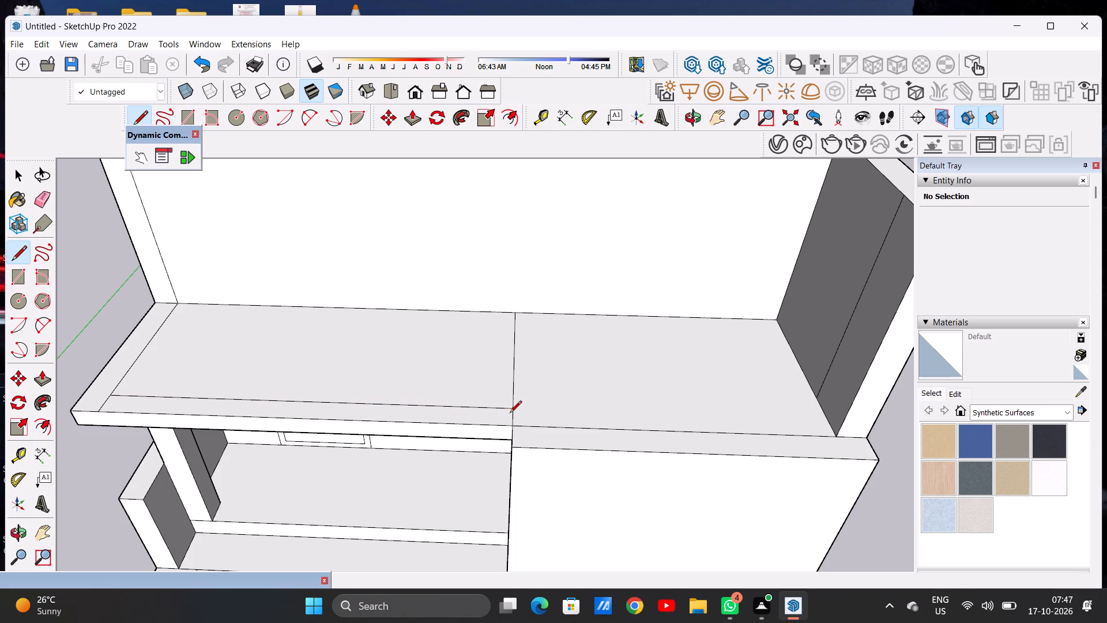
key("space")
Draw a small rectangle on the porch slab in the inner corner where the side inset line meets the front inset line.
scroll(491, 407, "down", 6)
middle_click_drag(486, 407, 509, 516)
scroll(288, 454, "up", 7)
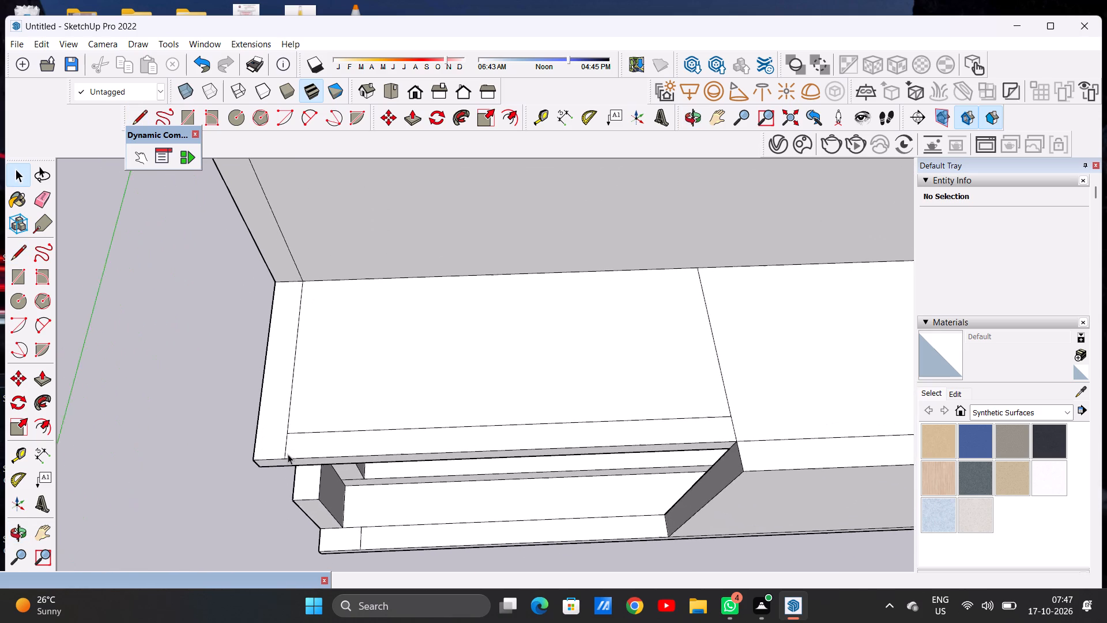
scroll(288, 454, "up", 1)
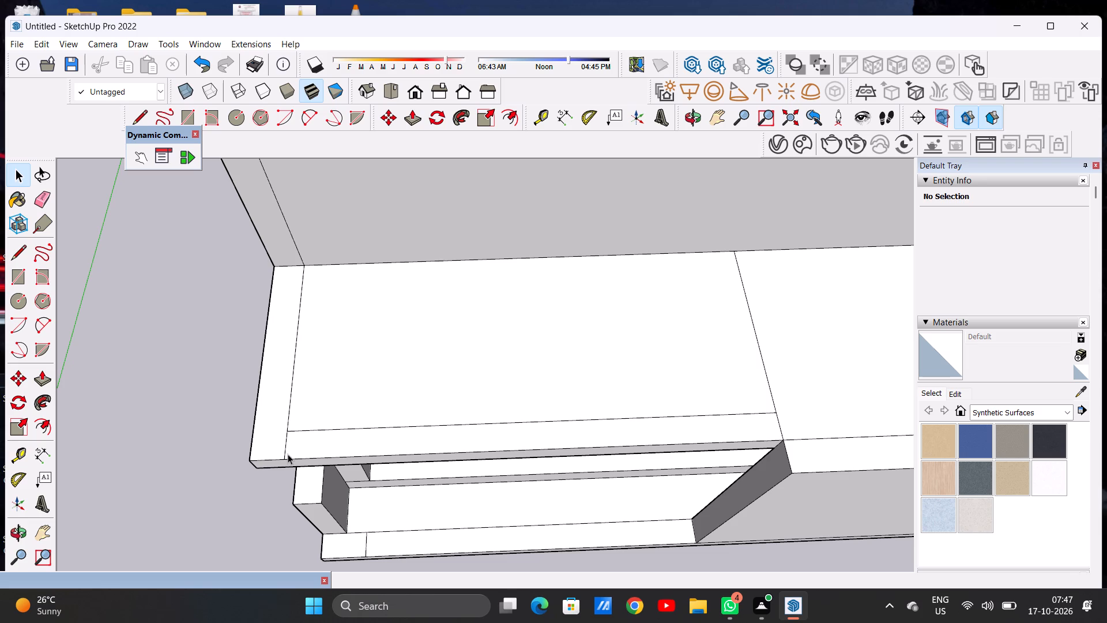
scroll(379, 403, "down", 20)
scroll(379, 403, "down", 17)
scroll(402, 432, "up", 4)
middle_click_drag(381, 433, 370, 377)
scroll(379, 389, "up", 3)
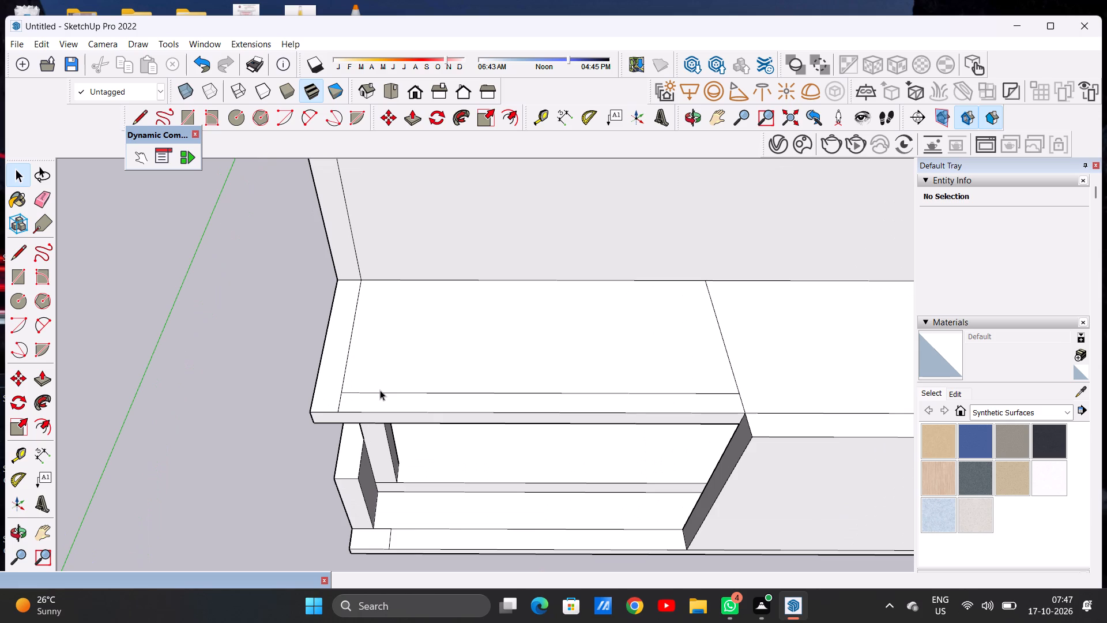
key("r")
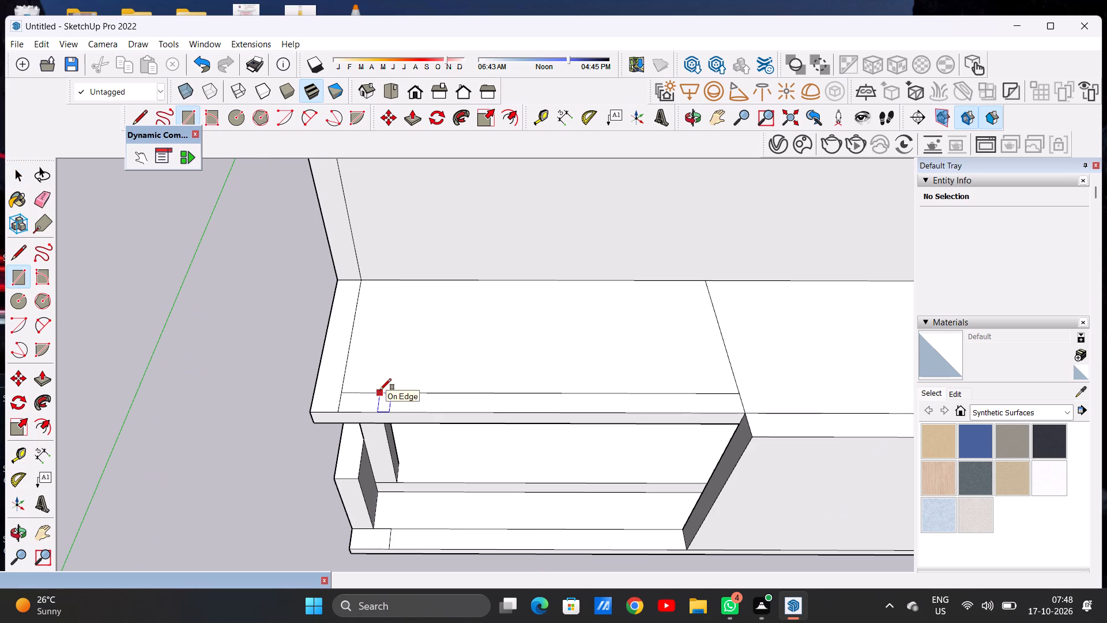
scroll(380, 390, "up", 4)
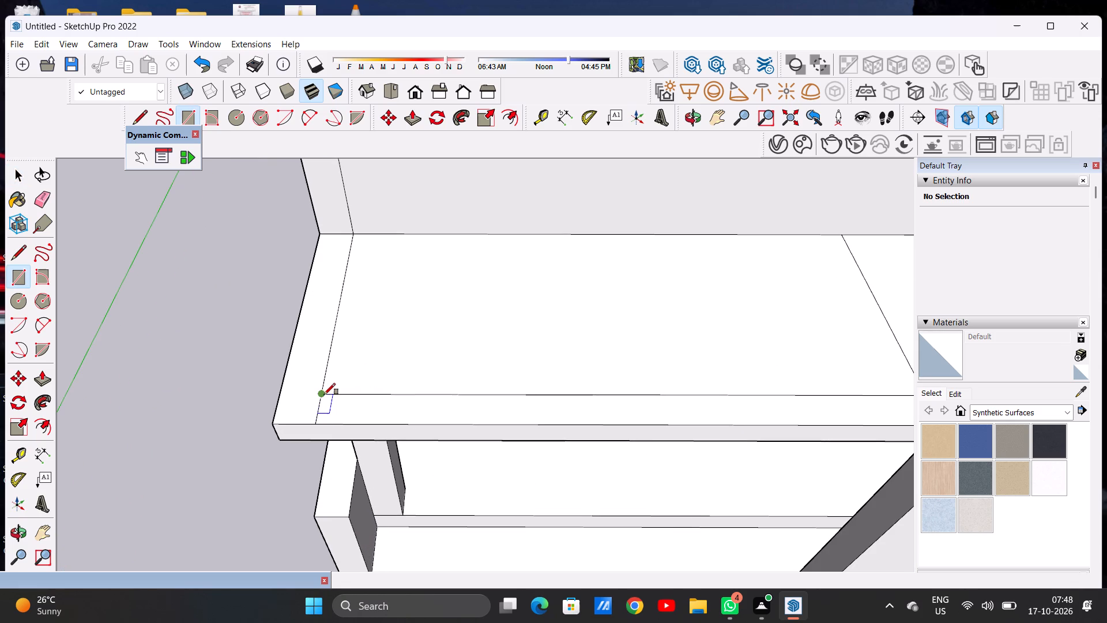
left_click(329, 354)
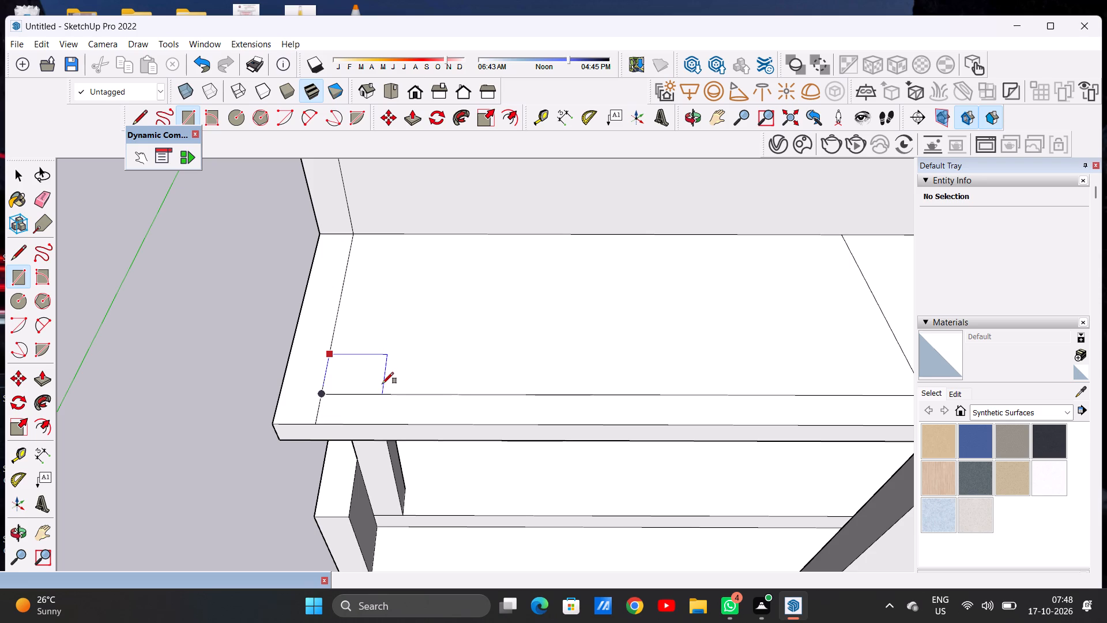
left_click(372, 386)
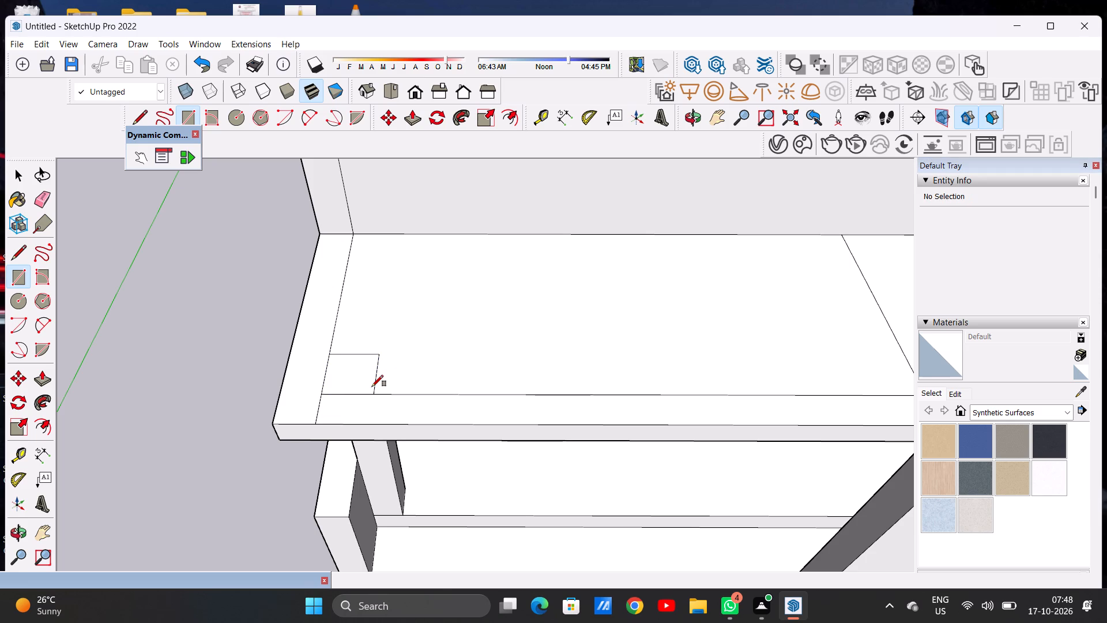
key("space")
Examine the marked-out terrace slab, the upper front wall and the porch below from above and from the front.
scroll(375, 434, "down", 5)
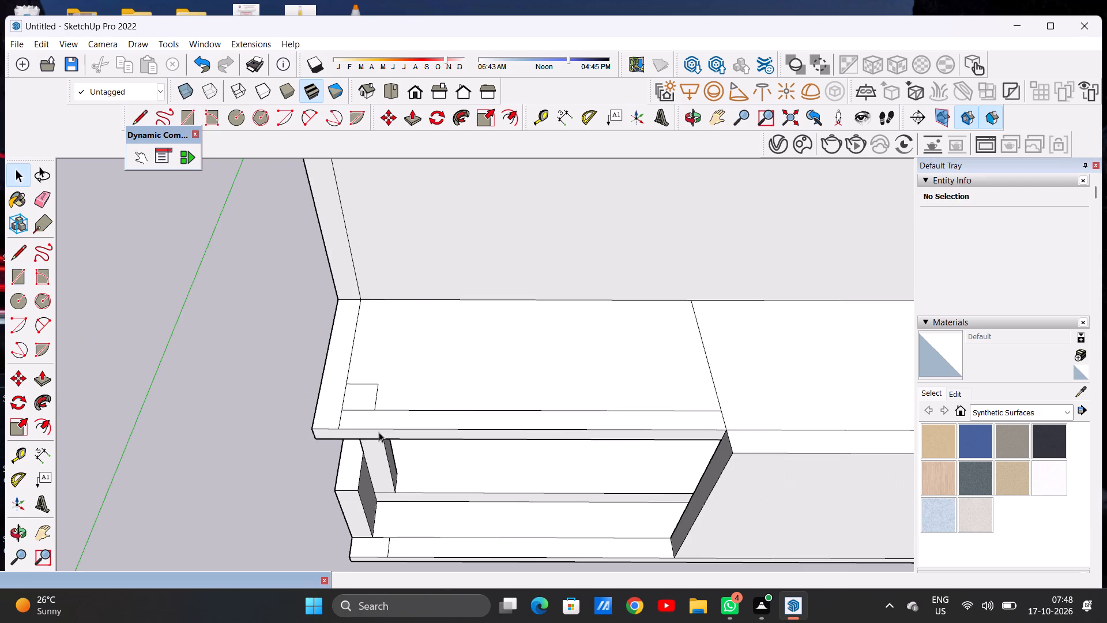
scroll(434, 430, "down", 1)
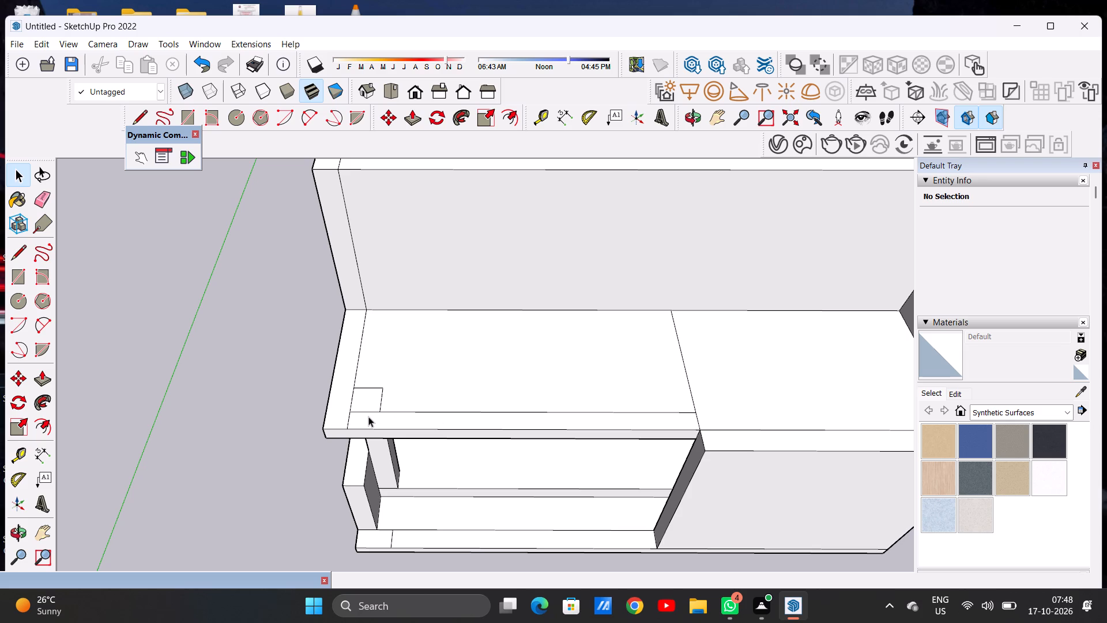
scroll(368, 416, "down", 13)
scroll(401, 445, "down", 9)
scroll(403, 445, "up", 2)
scroll(396, 446, "down", 6)
scroll(374, 431, "up", 5)
middle_click_drag(411, 400, 396, 299)
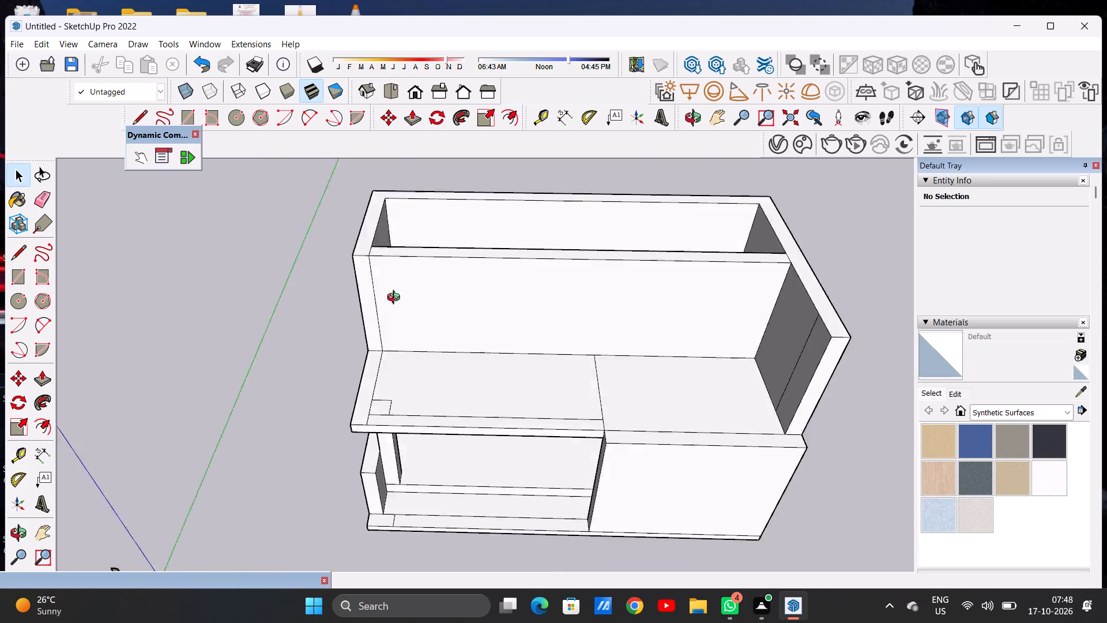
middle_click_drag(396, 299, 415, 205)
middle_click(415, 205)
scroll(463, 276, "up", 3)
middle_click_drag(480, 311, 485, 279)
middle_click(485, 279)
middle_click_drag(475, 284, 457, 282)
scroll(481, 279, "up", 2)
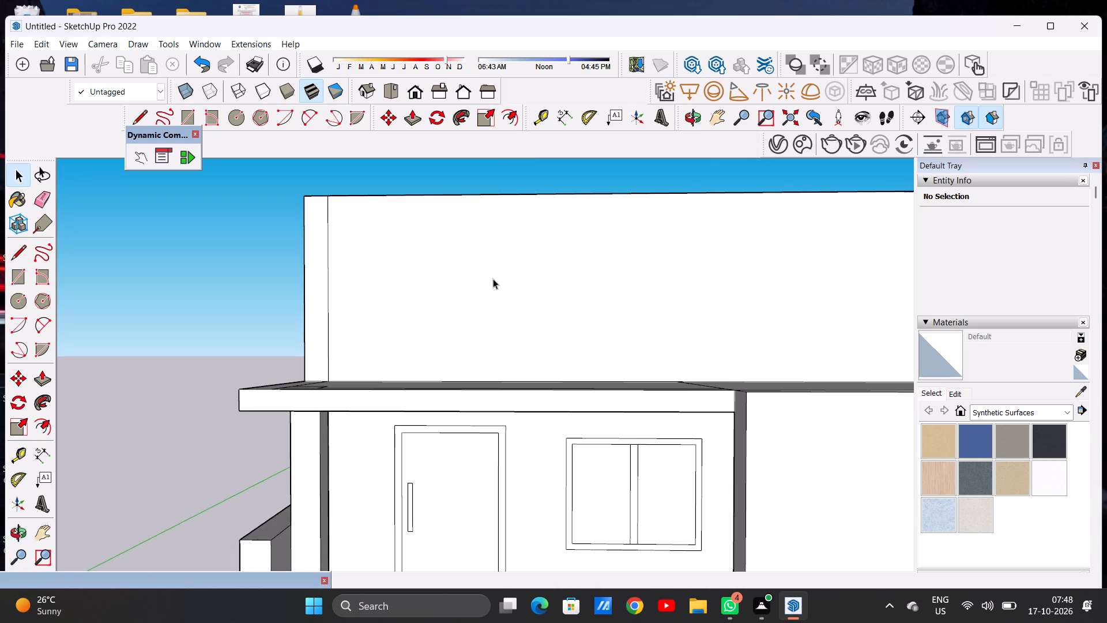
middle_click_drag(494, 317, 480, 375)
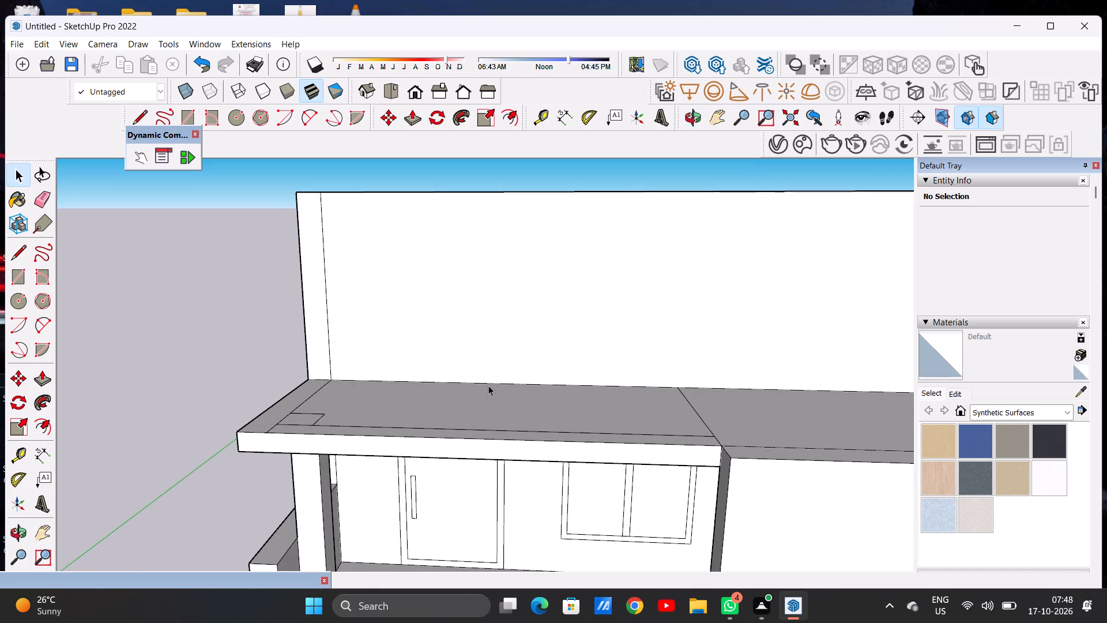
middle_click_drag(512, 390, 515, 396)
scroll(359, 356, "down", 4)
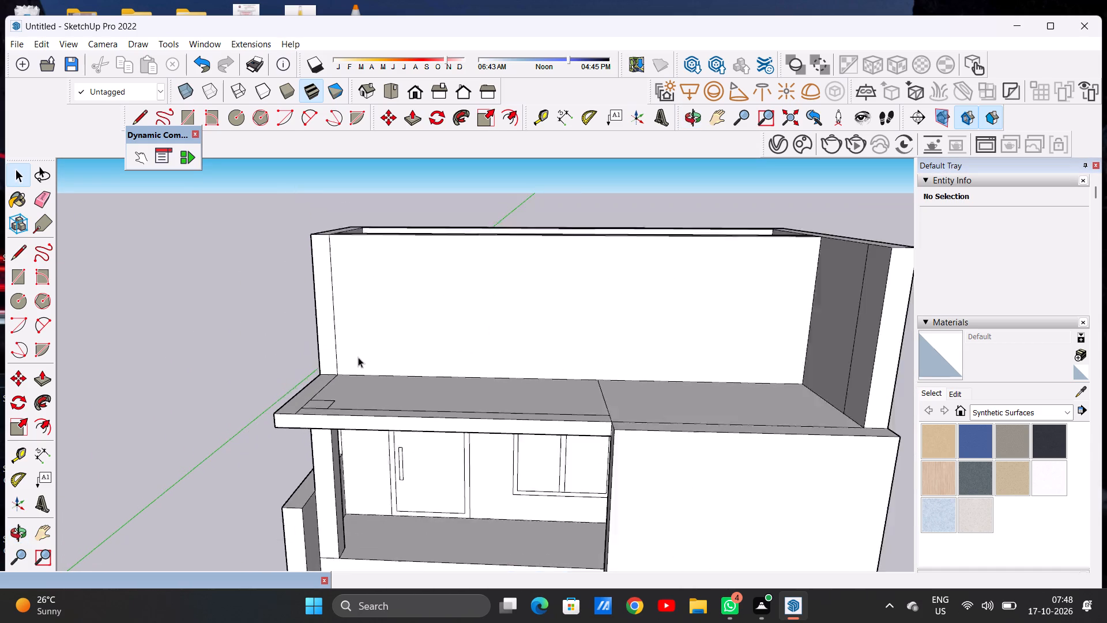
scroll(358, 357, "down", 1)
scroll(438, 341, "up", 9)
scroll(389, 361, "down", 4)
middle_click_drag(400, 371, 412, 371)
middle_click(412, 371)
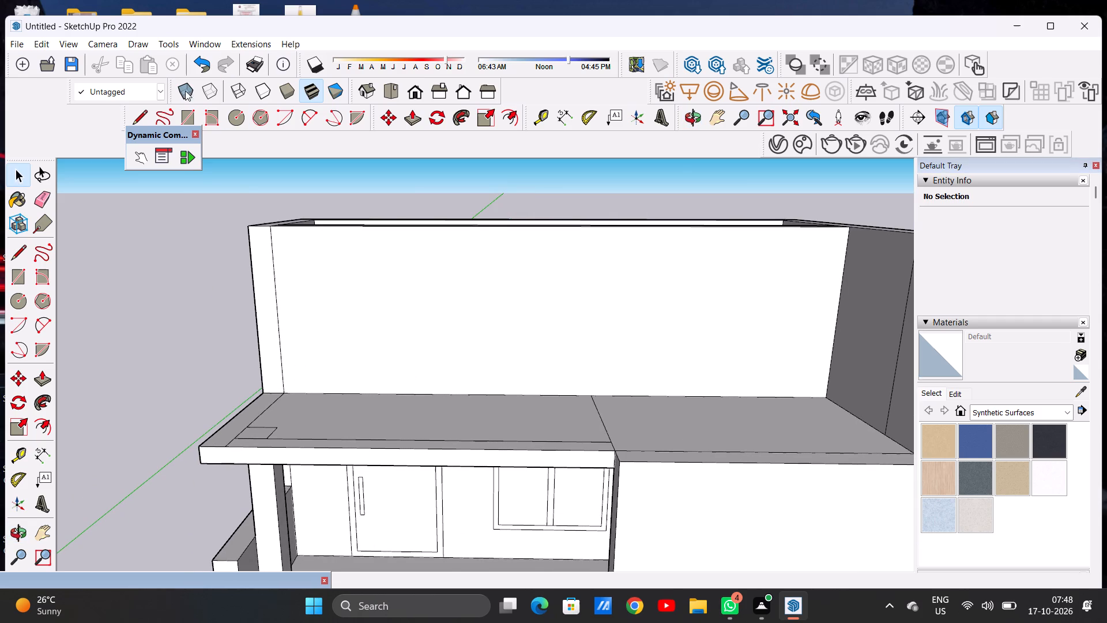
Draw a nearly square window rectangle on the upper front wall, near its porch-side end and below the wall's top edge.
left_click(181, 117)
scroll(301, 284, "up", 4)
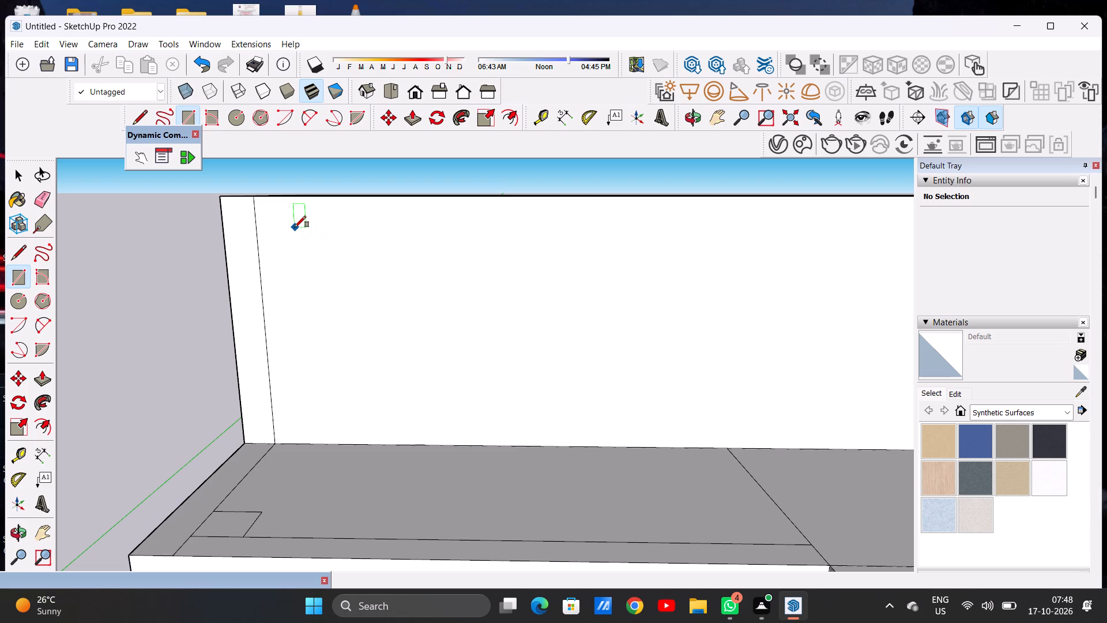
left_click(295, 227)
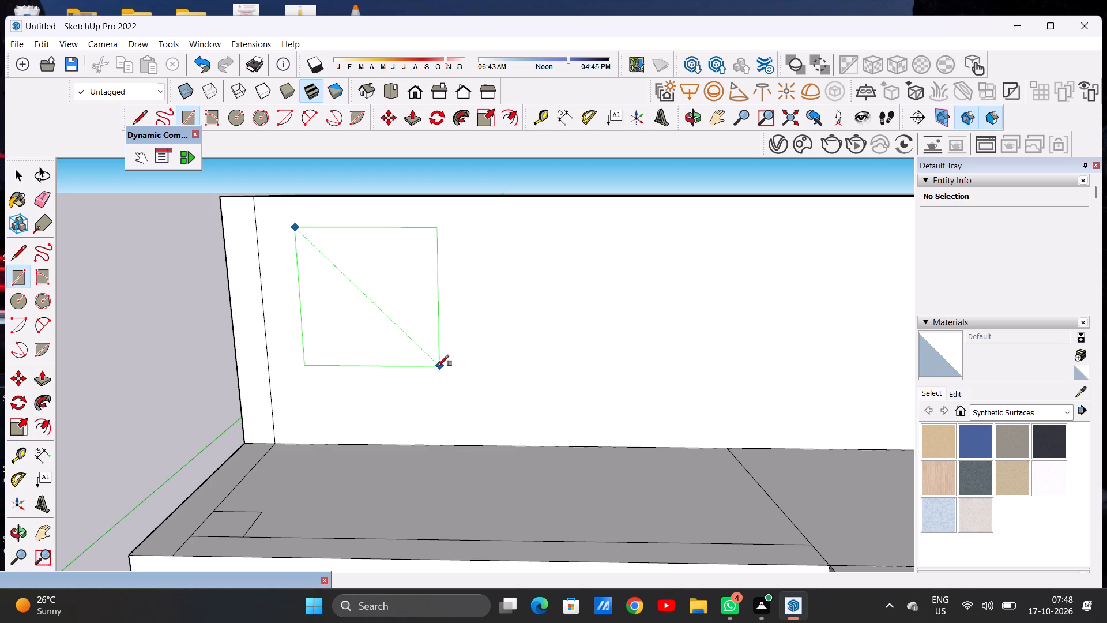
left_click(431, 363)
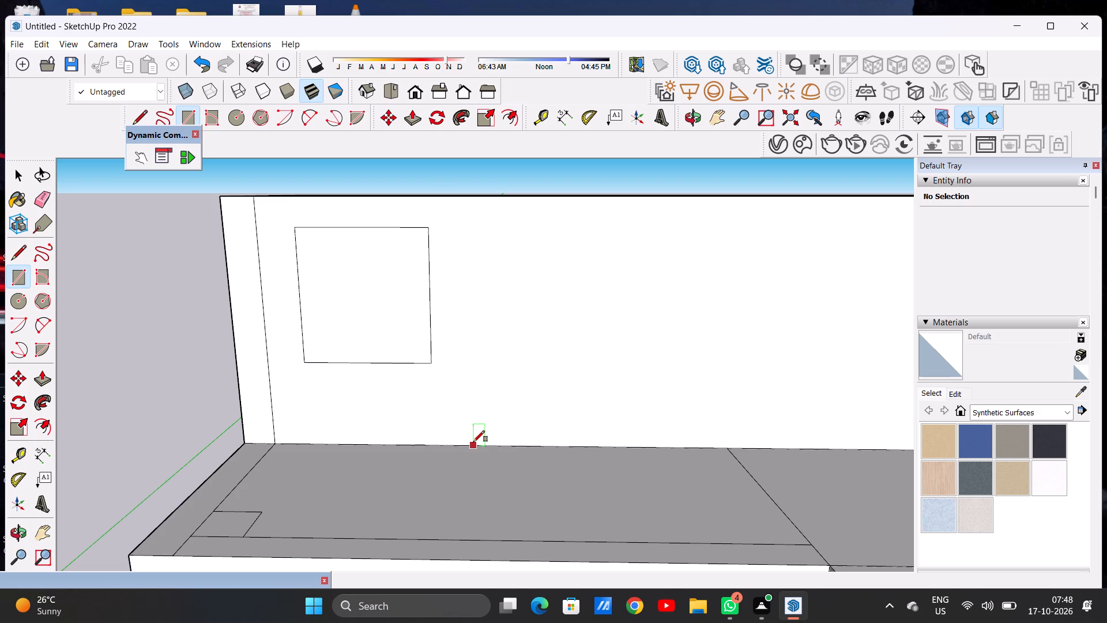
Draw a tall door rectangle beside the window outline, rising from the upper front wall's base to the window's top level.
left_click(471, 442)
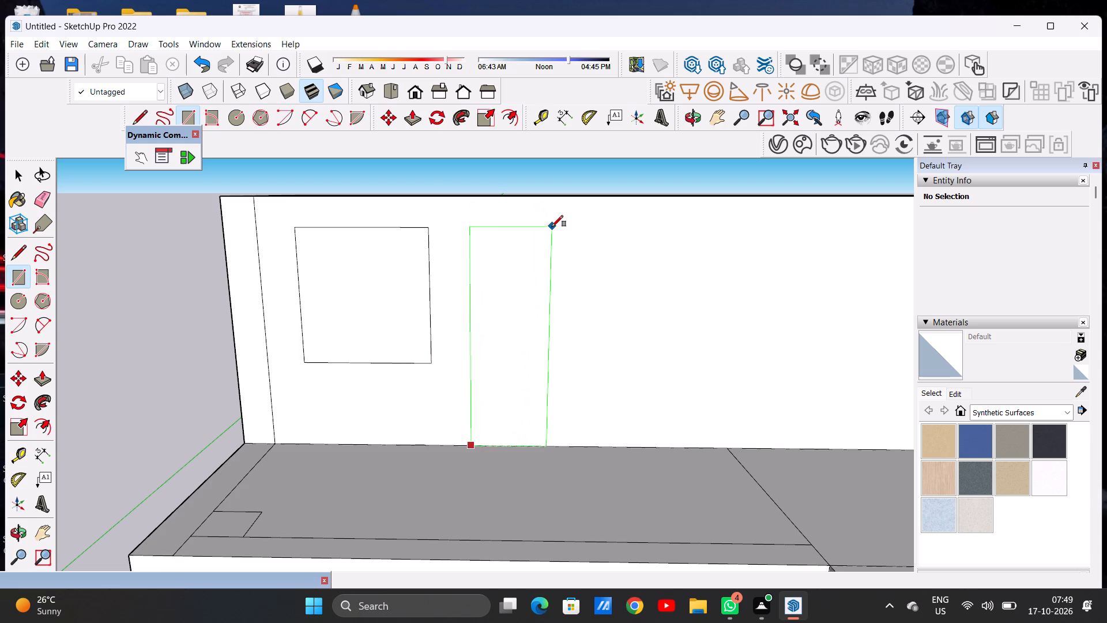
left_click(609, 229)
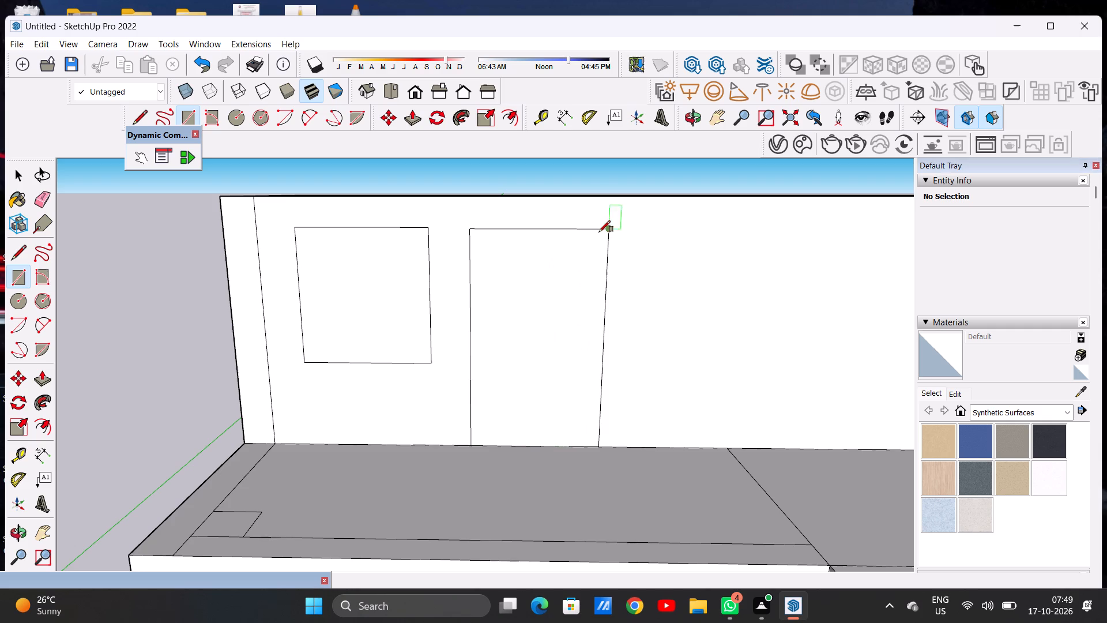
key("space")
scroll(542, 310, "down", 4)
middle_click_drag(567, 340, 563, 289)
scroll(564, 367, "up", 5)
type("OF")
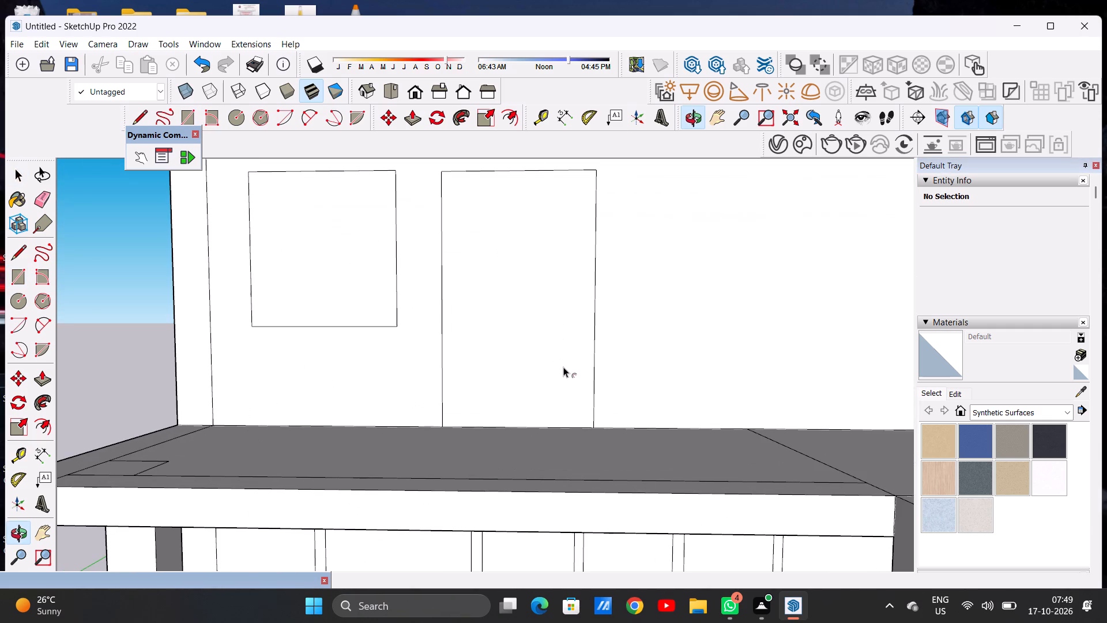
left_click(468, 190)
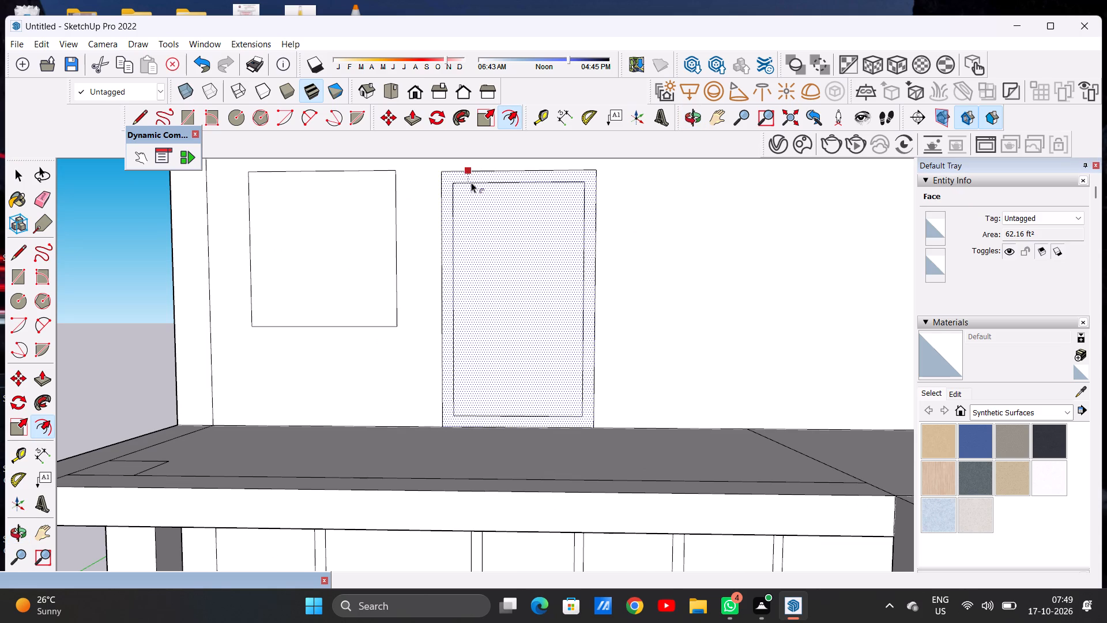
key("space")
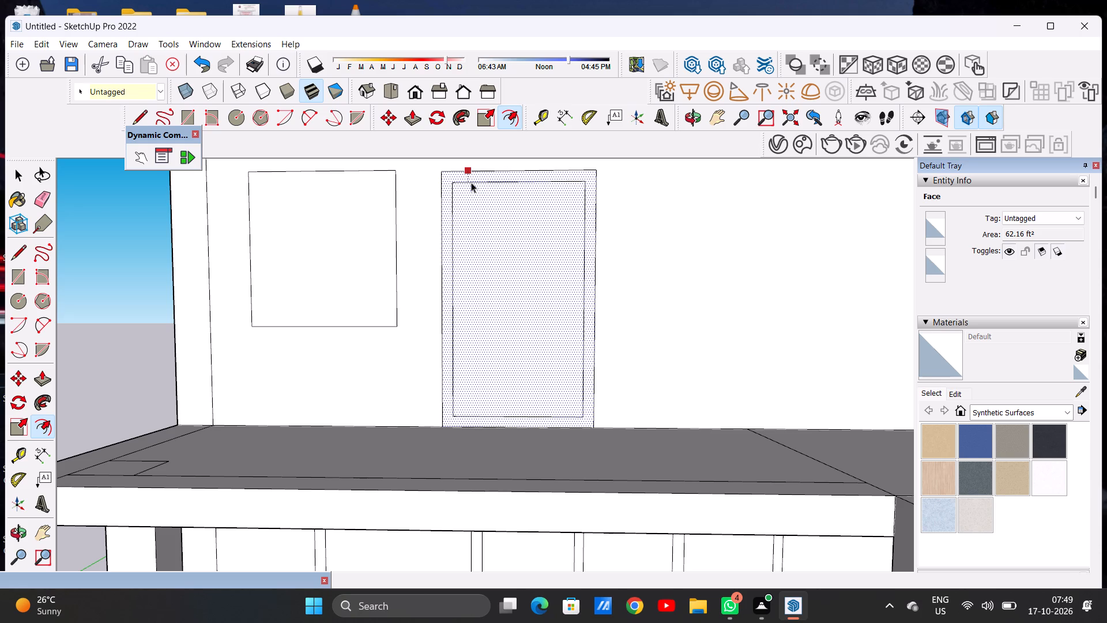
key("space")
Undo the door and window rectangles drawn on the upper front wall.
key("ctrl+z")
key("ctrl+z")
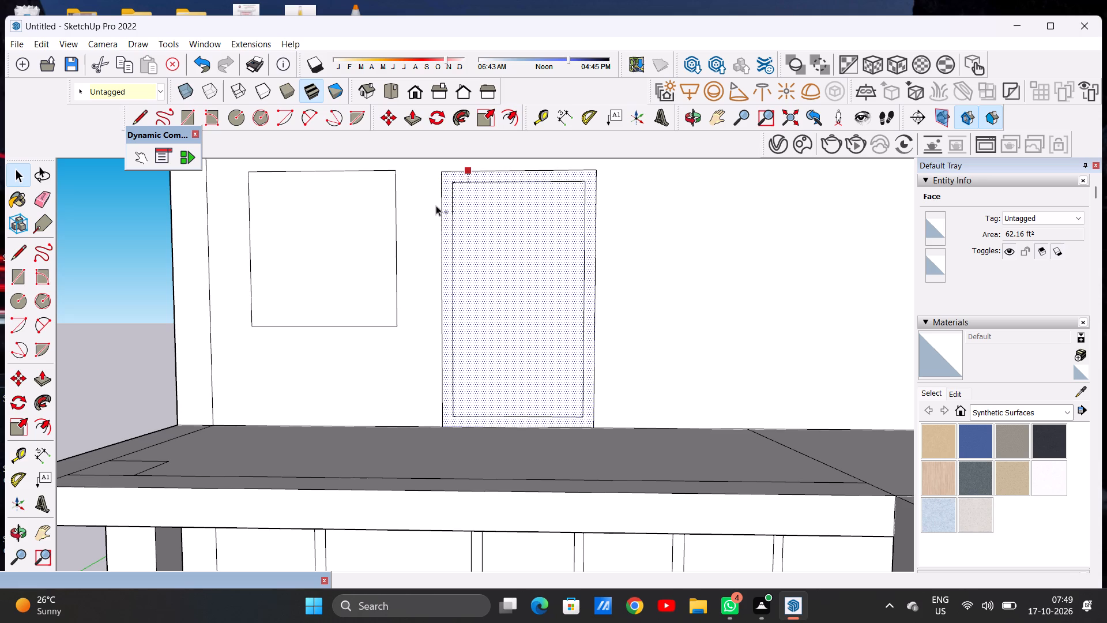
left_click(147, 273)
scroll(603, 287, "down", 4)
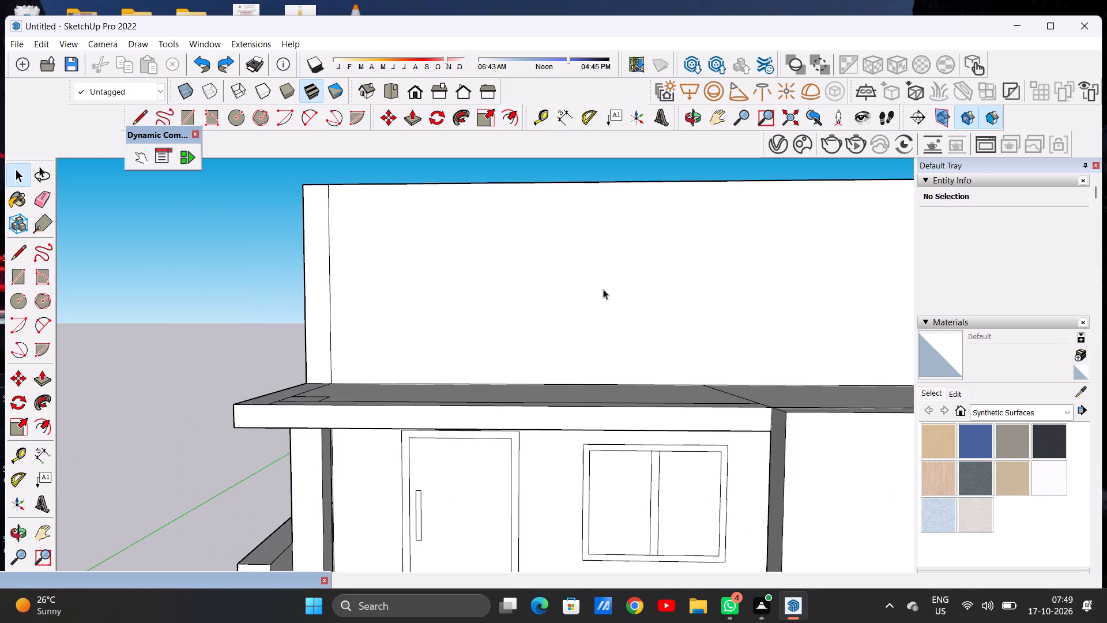
Draw a tall door rectangle on the upper front wall, from its base near the porch-side end to just below the top edge.
scroll(547, 343, "down", 3)
scroll(484, 368, "down", 1)
scroll(557, 365, "up", 4)
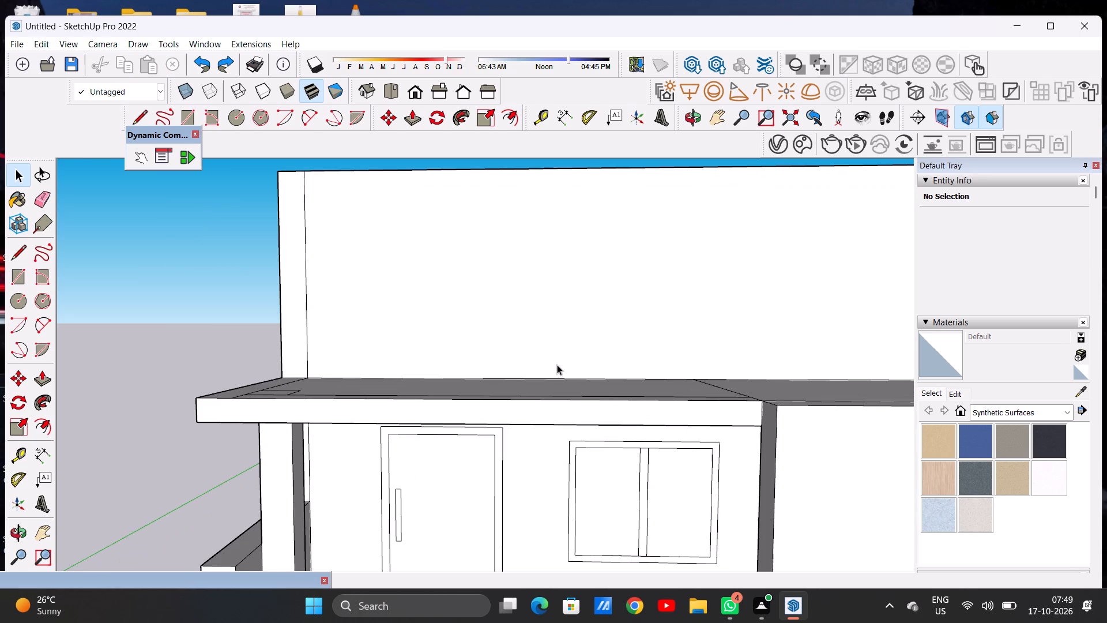
scroll(461, 341, "down", 1)
key("r")
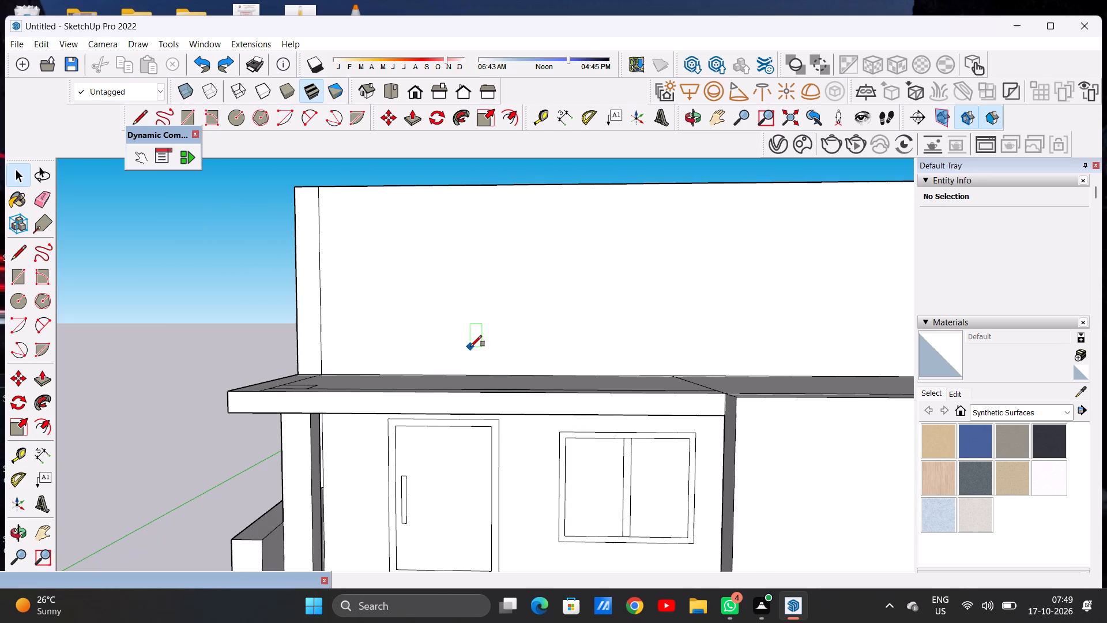
left_click(352, 371)
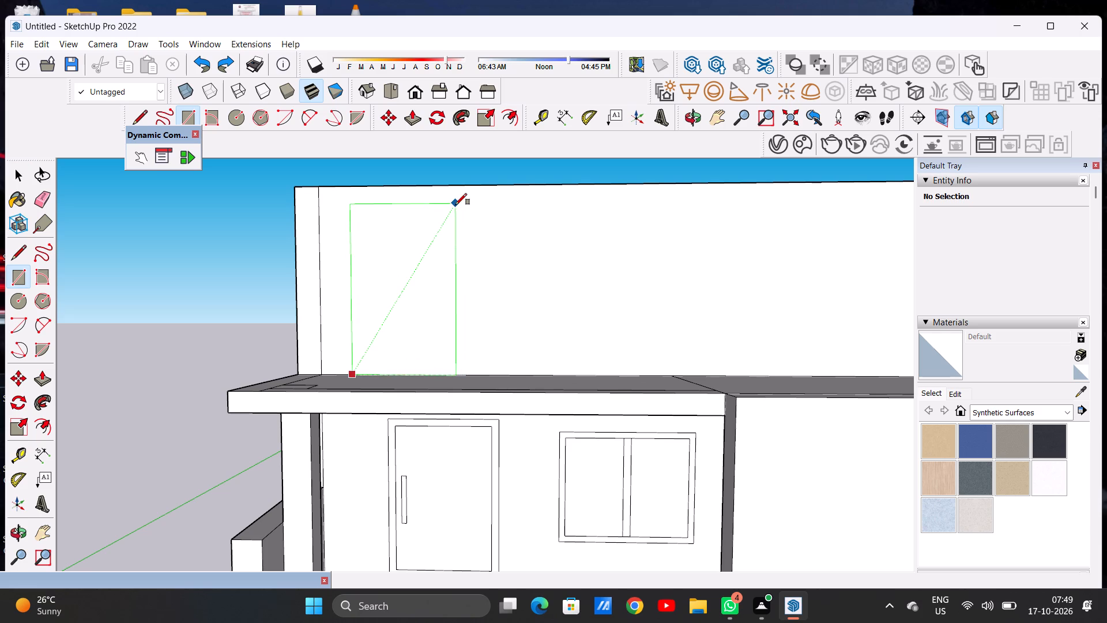
left_click(455, 205)
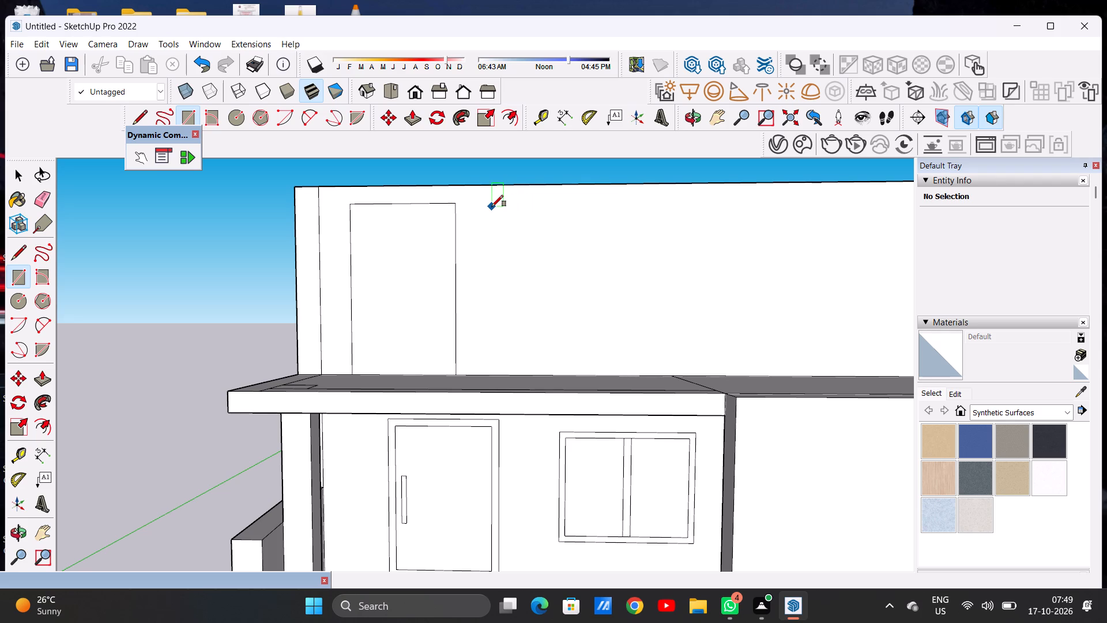
Draw a wide window rectangle beside the upper door outline, starting level with the door's top and ending just above the terrace.
left_click(492, 204)
left_click(661, 357)
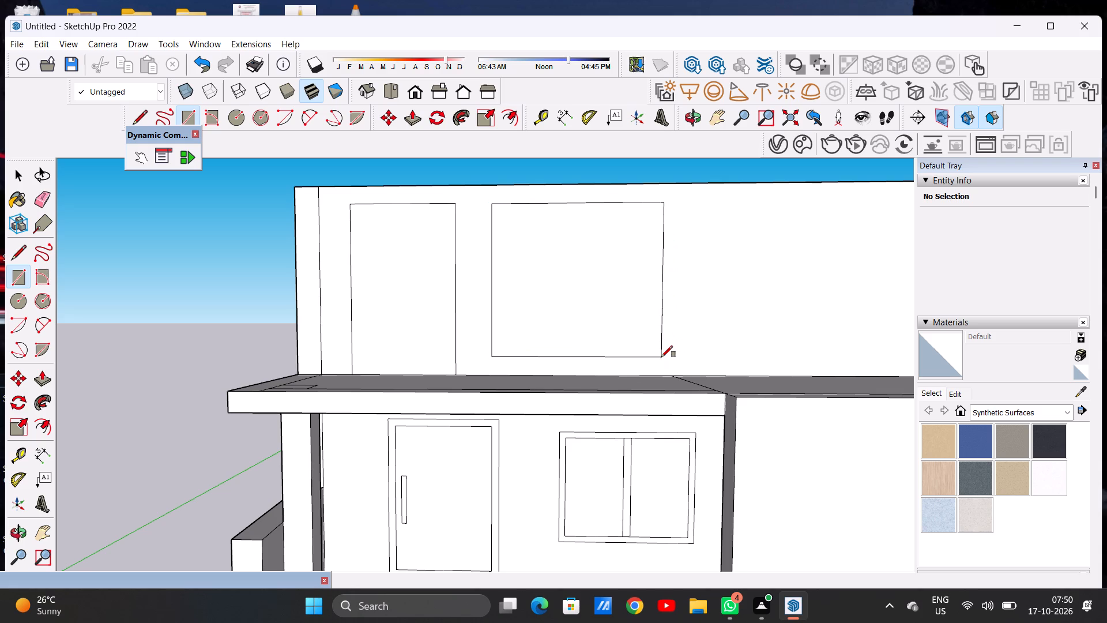
Offset the upper door and window outlines inward by the same small distance to form thin frames.
key("space")
type("OF")
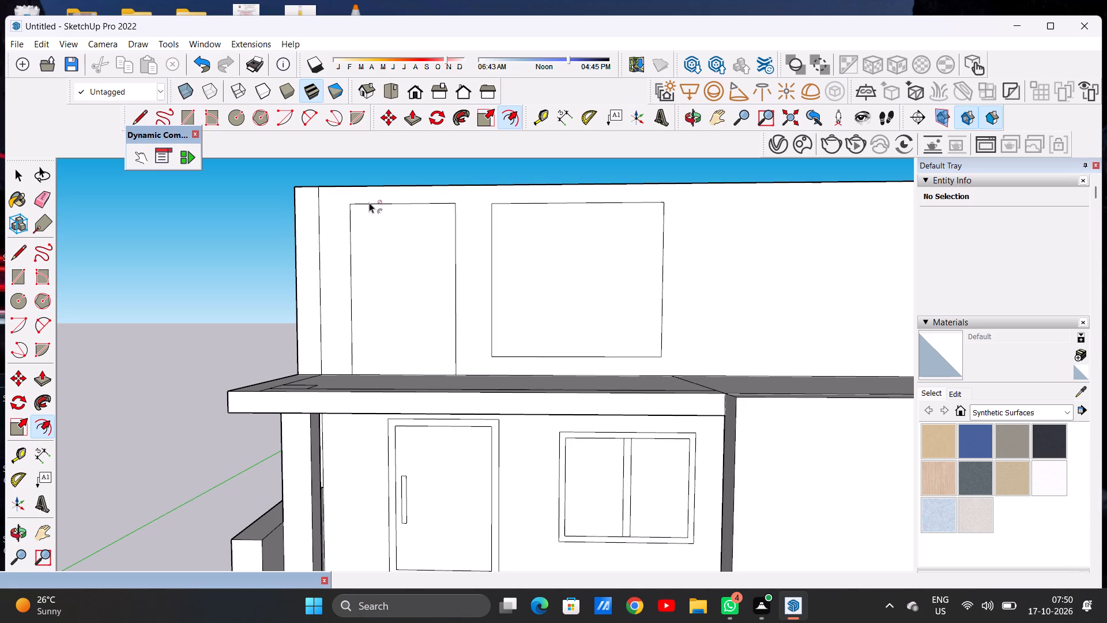
left_click(374, 212)
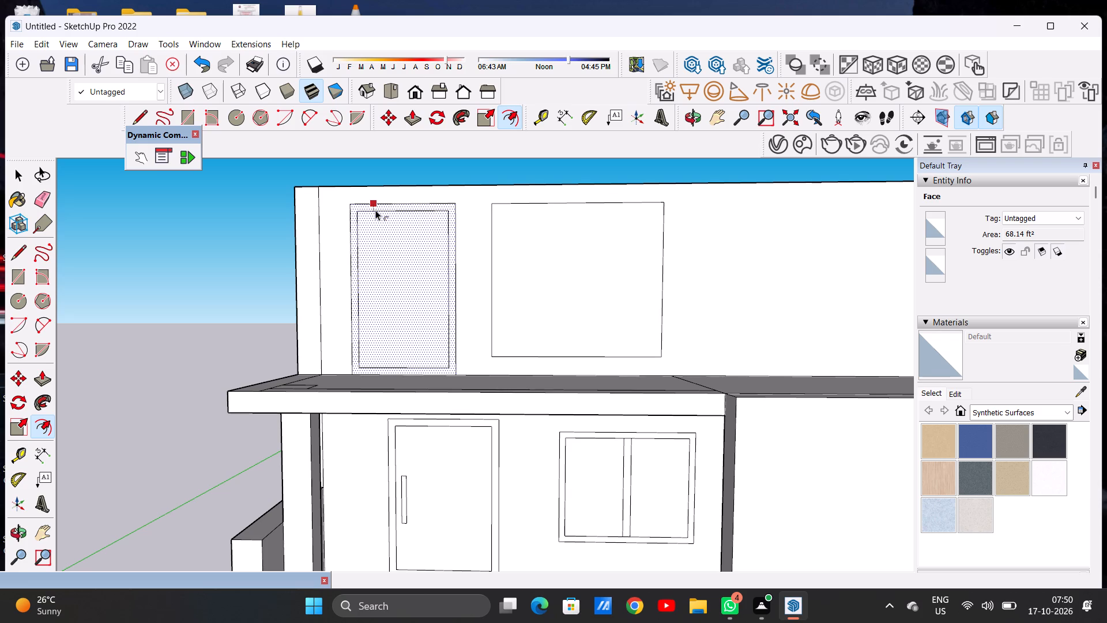
left_click(375, 210)
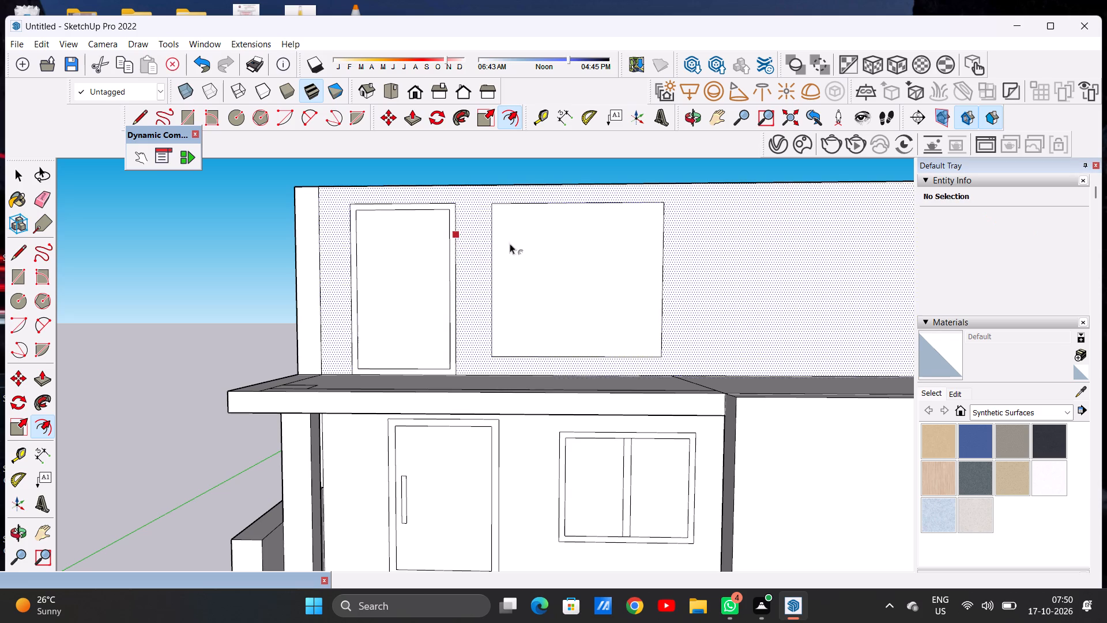
left_click(595, 258)
left_click(595, 258)
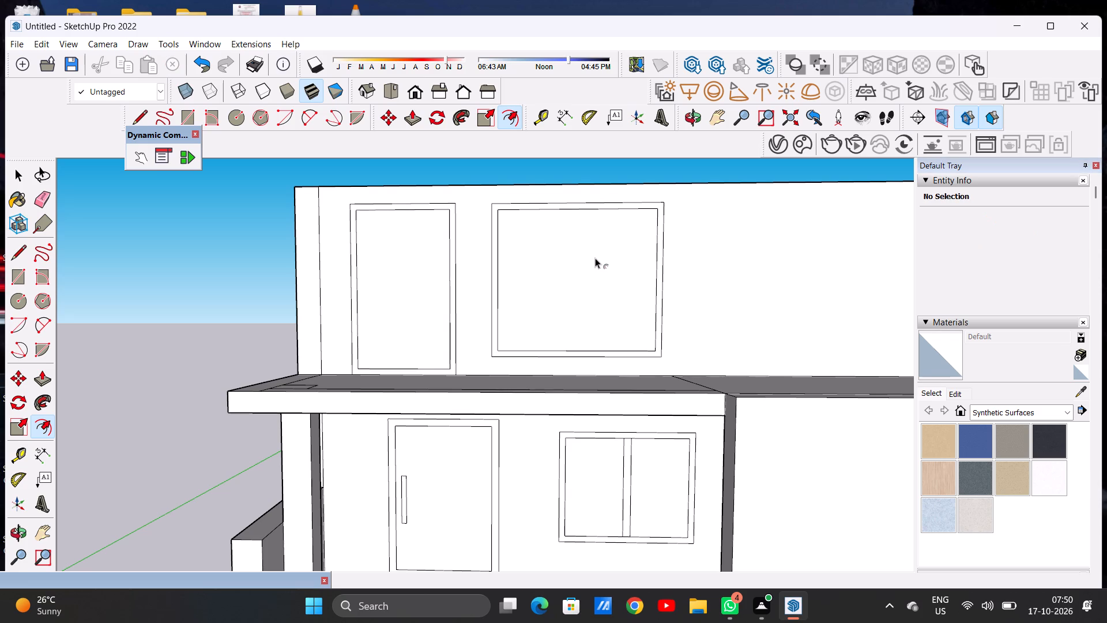
Draw two closely spaced vertical lines near the middle of the upper window's inner frame to form a central divider.
key("space")
type("L")
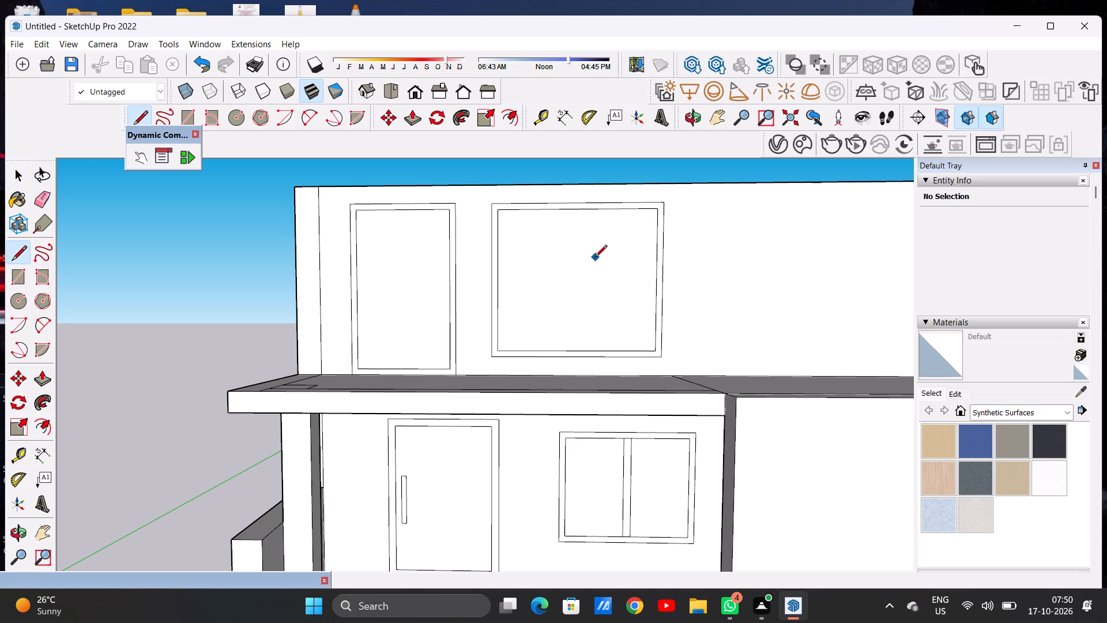
left_click(569, 208)
left_click(568, 347)
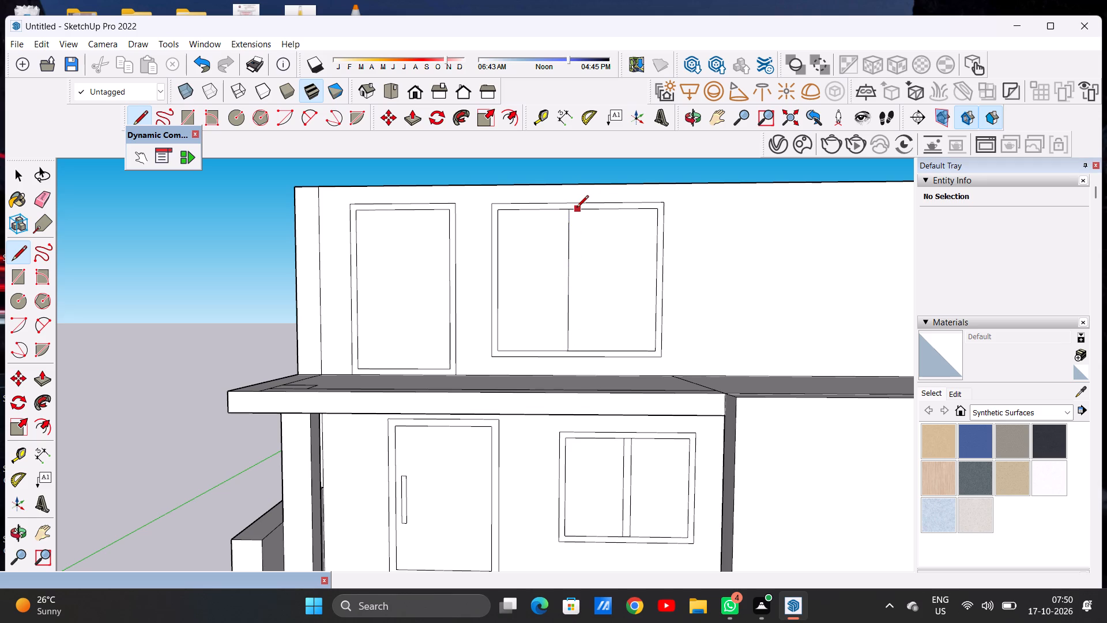
left_click(578, 208)
left_click(579, 349)
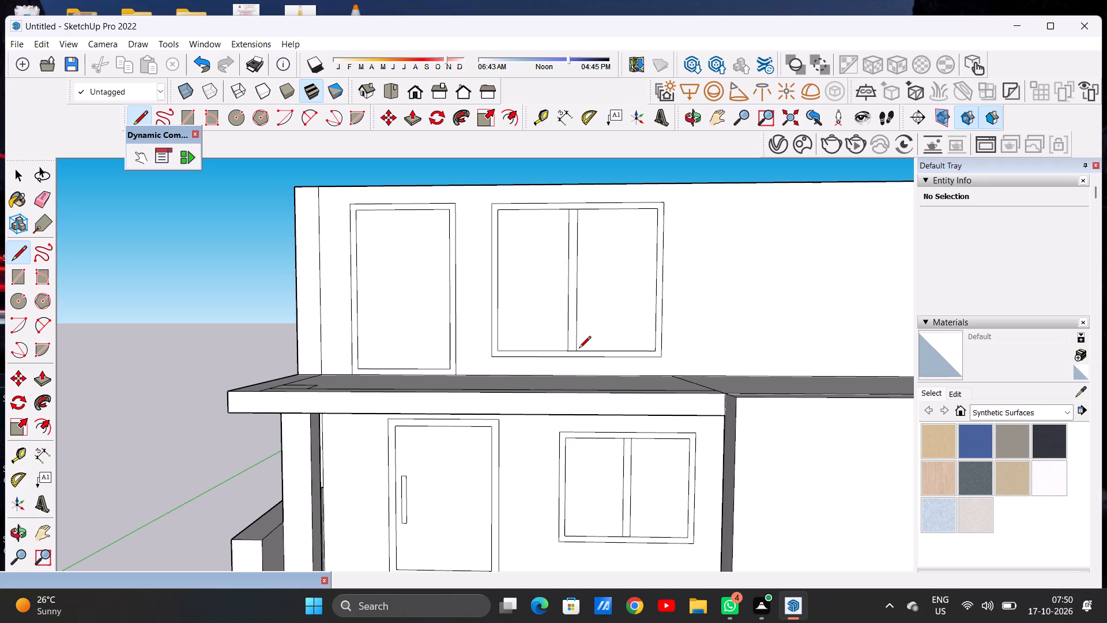
key("space")
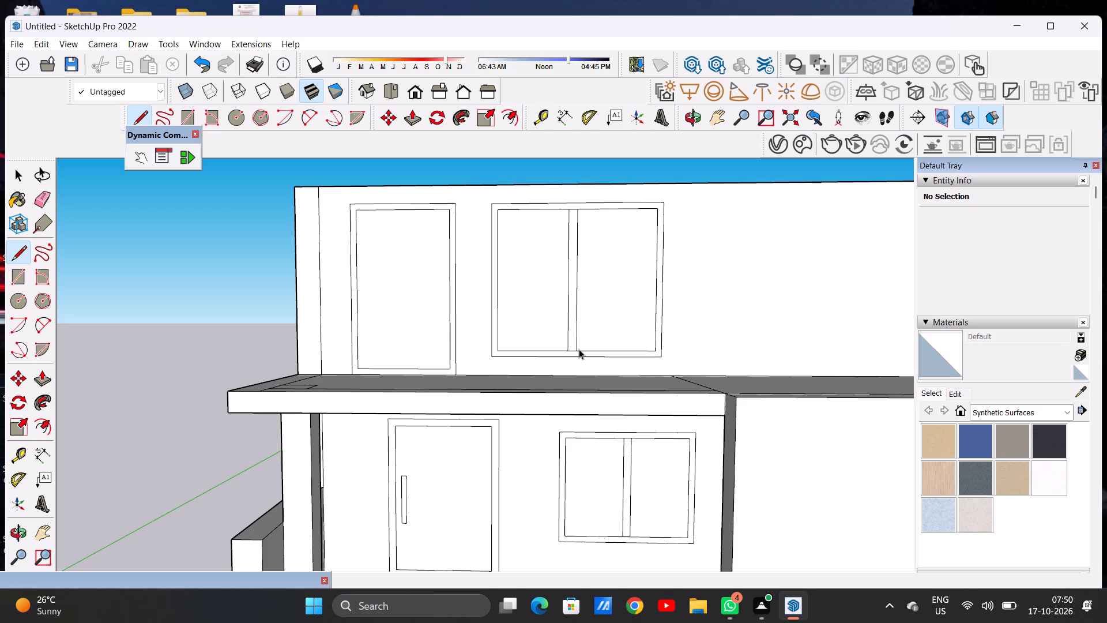
Extrude the small square at the terrace slab's front corner up to the top of the upper front wall as a column.
scroll(566, 351, "down", 11)
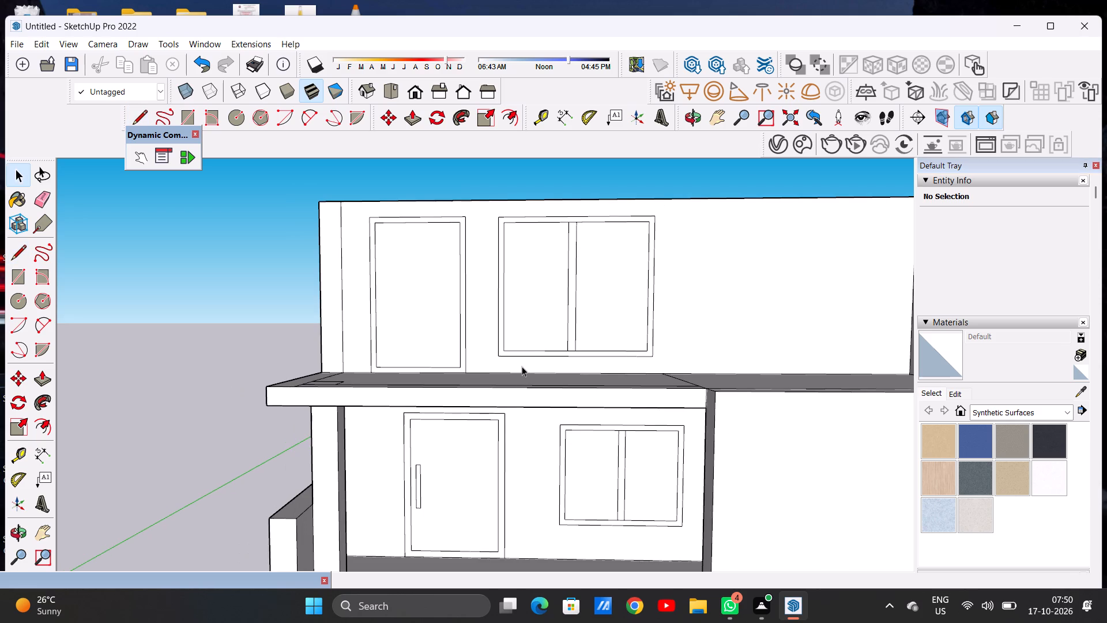
scroll(522, 366, "down", 3)
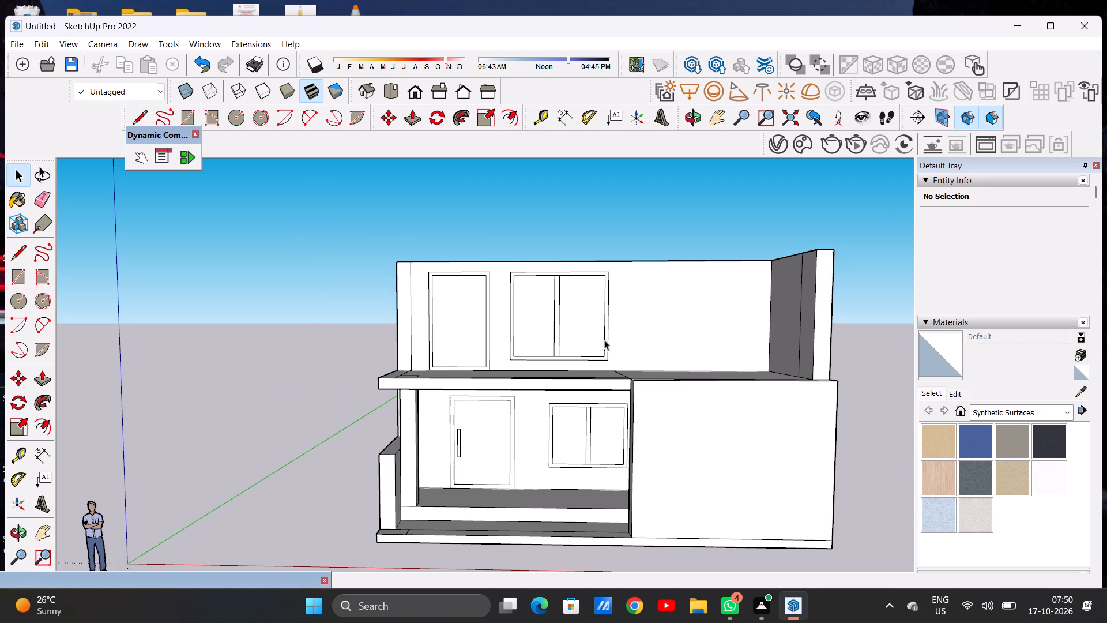
scroll(617, 356, "up", 5)
middle_click_drag(596, 303, 590, 400)
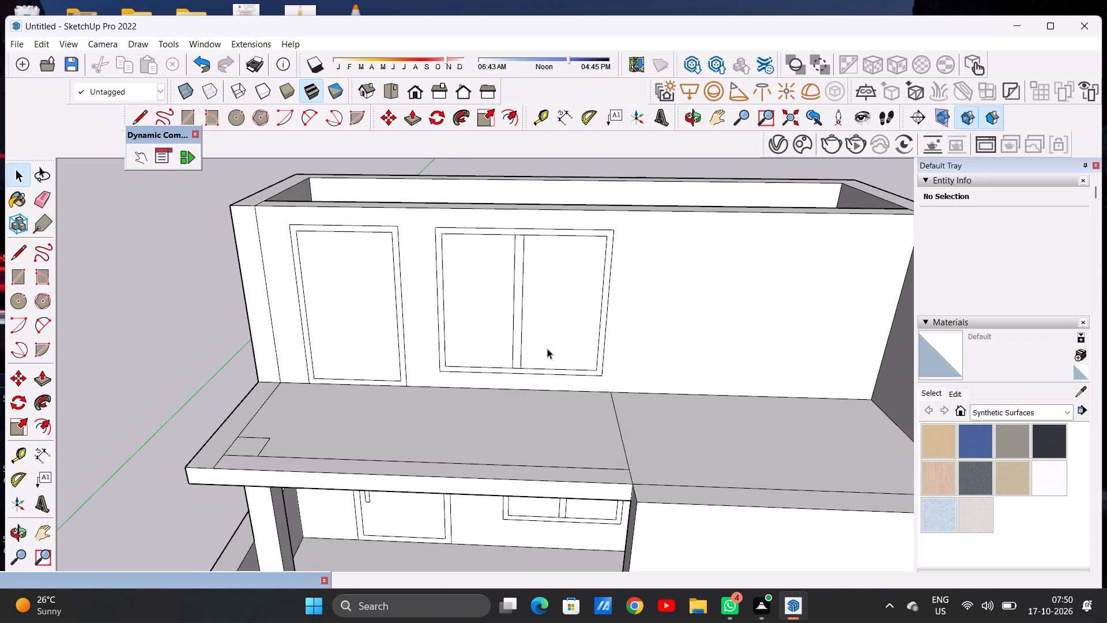
scroll(545, 344, "down", 3)
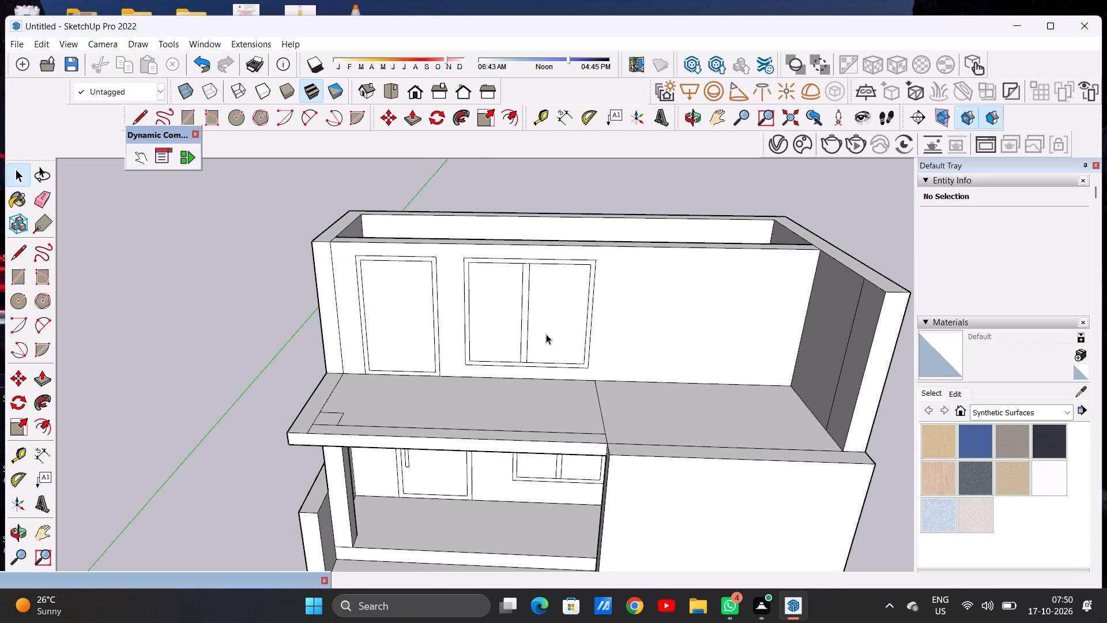
scroll(539, 365, "down", 2)
middle_click_drag(347, 425, 404, 447)
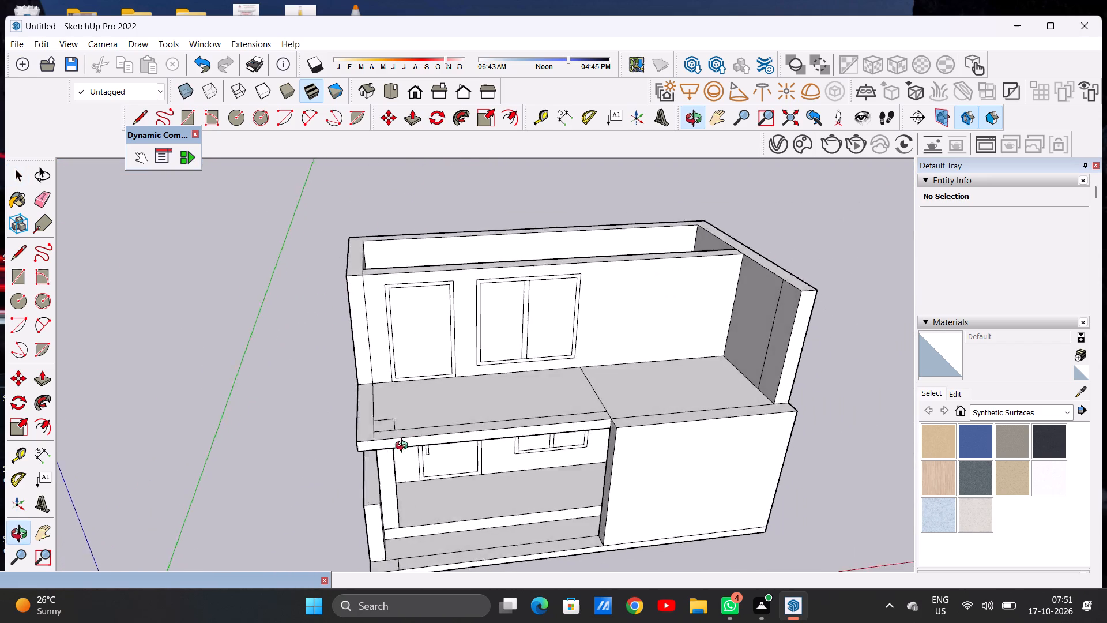
middle_click_drag(404, 447, 336, 472)
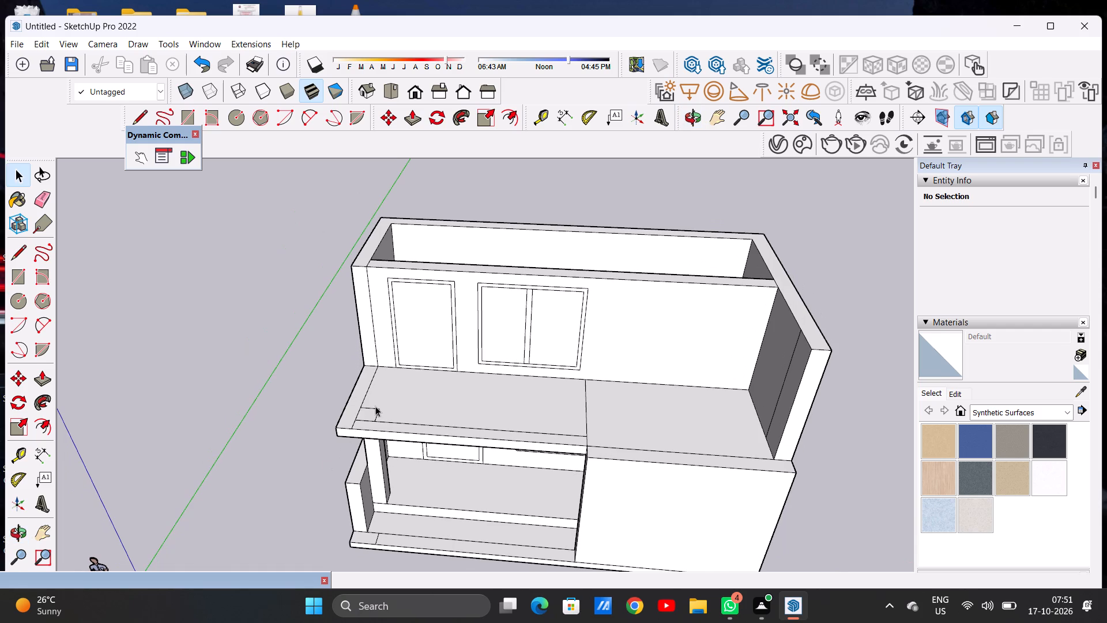
key("p")
scroll(370, 406, "up", 7)
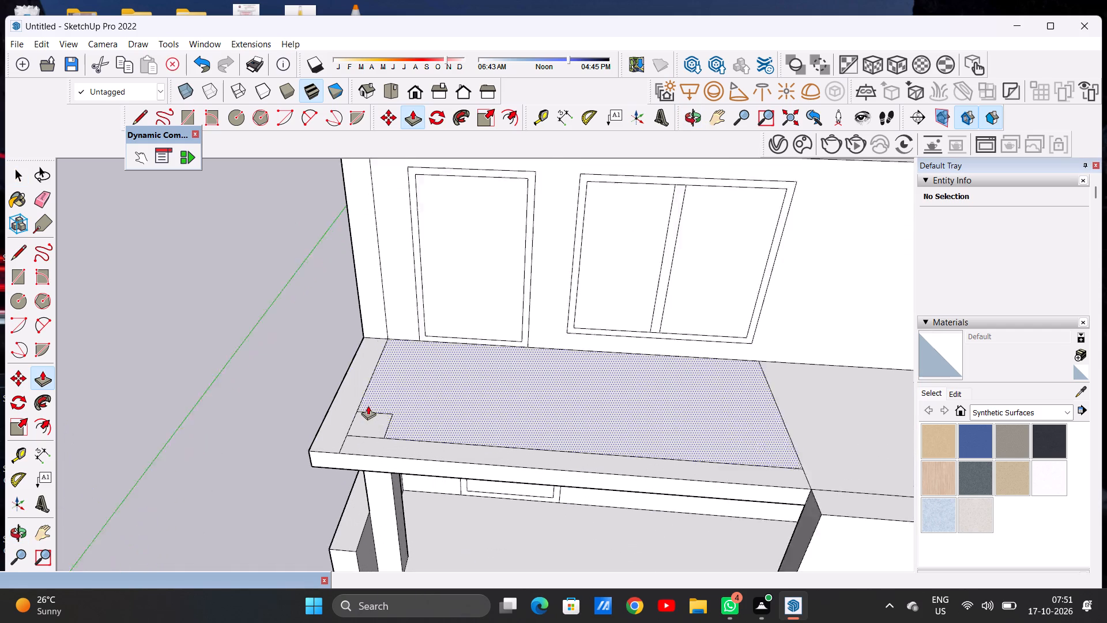
scroll(368, 406, "up", 1)
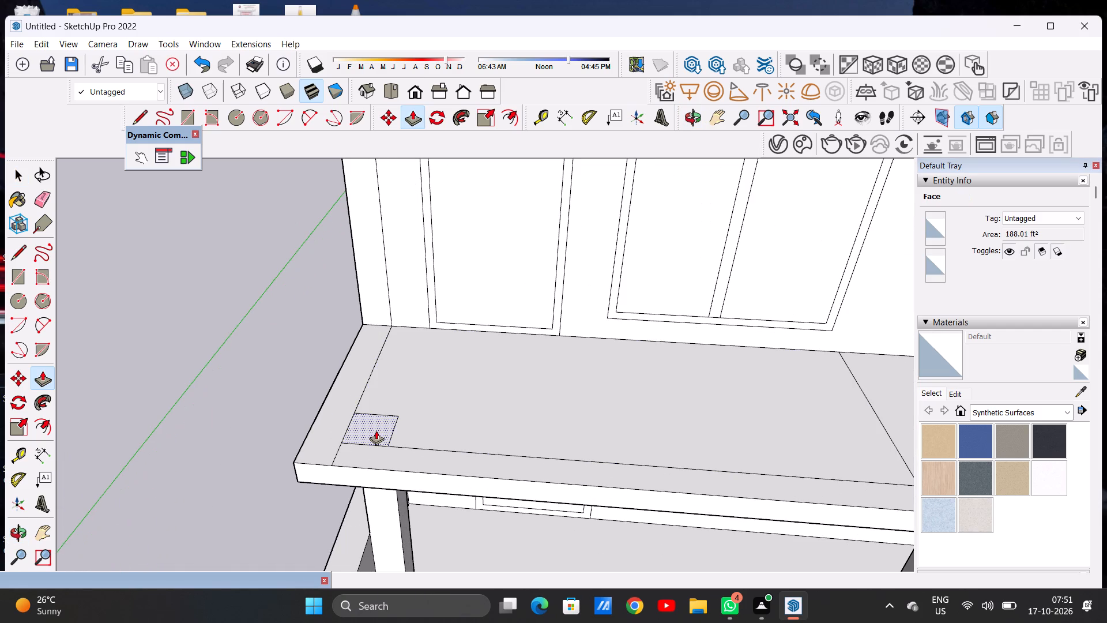
left_click(376, 430)
scroll(368, 363, "down", 13)
scroll(371, 277, "up", 5)
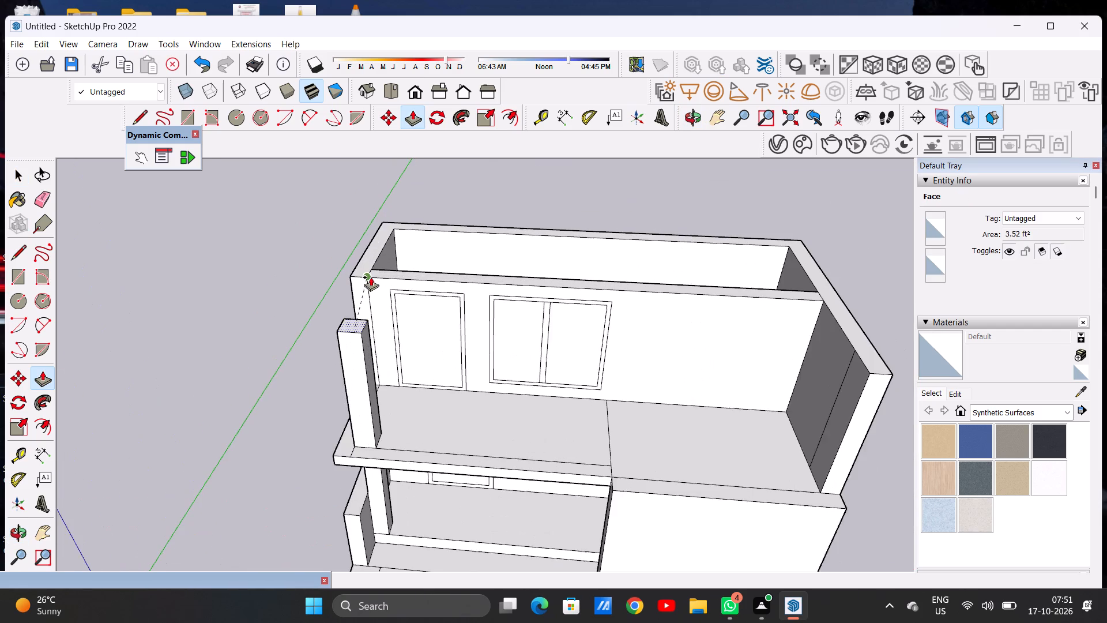
left_click(371, 277)
key("space")
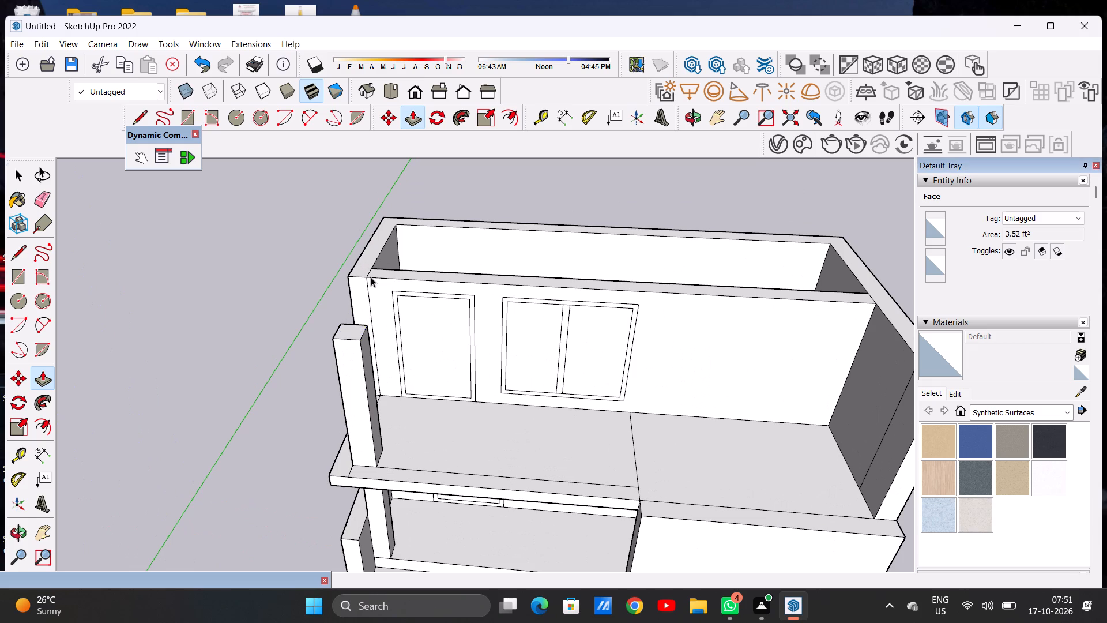
Push the upper corner column's inner side face slightly inward to make the column narrower across the front.
scroll(379, 309, "down", 5)
middle_click_drag(393, 415, 408, 252)
middle_click_drag(423, 332, 417, 462)
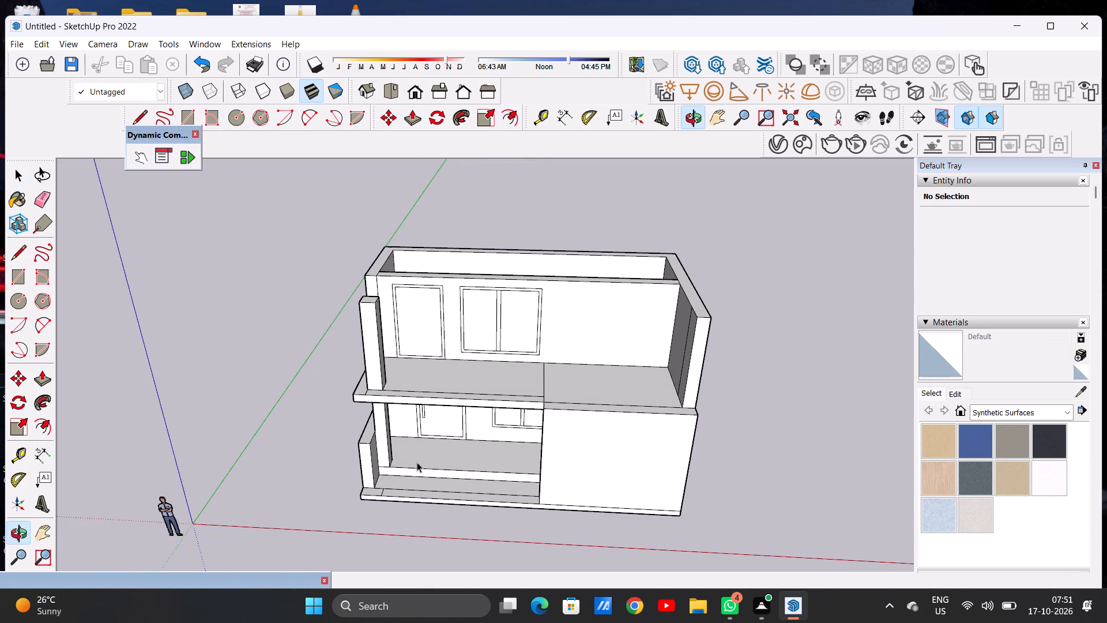
key("p")
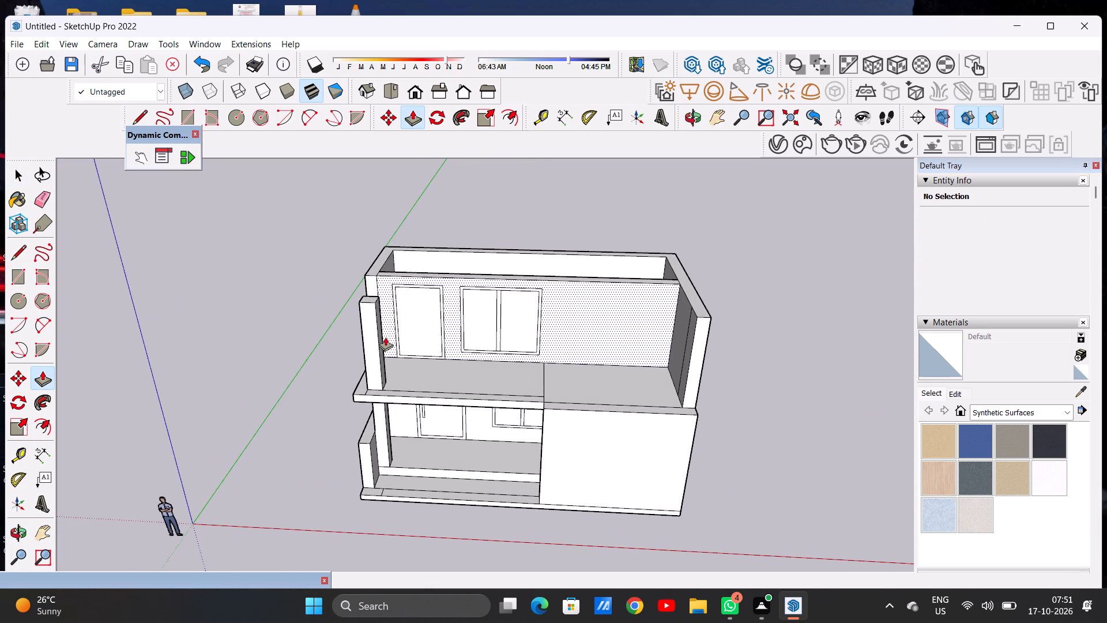
scroll(385, 337, "up", 12)
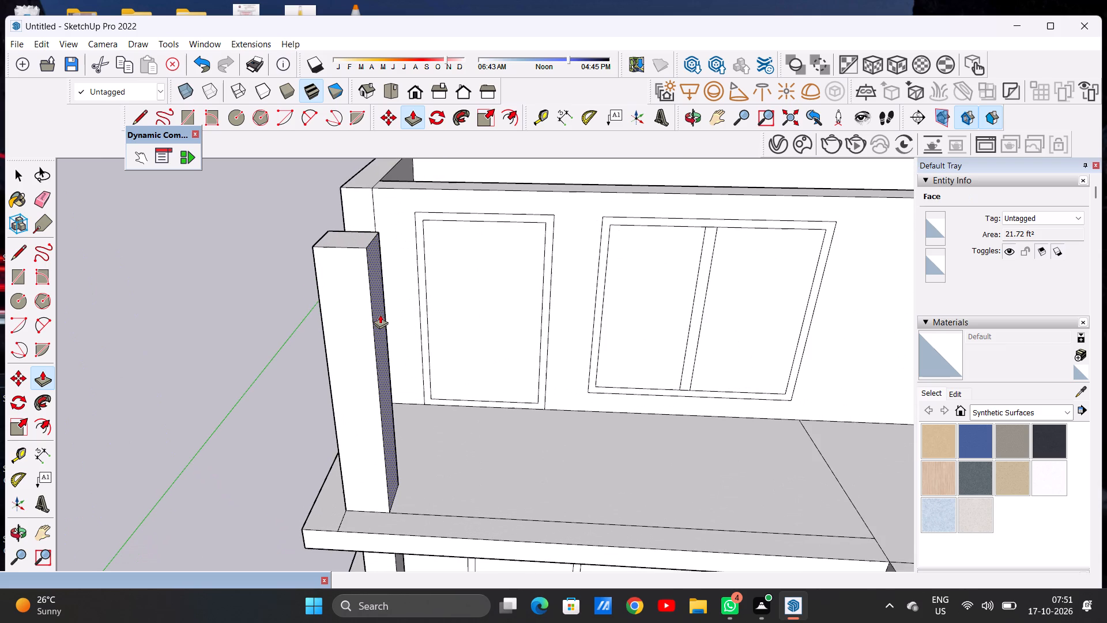
left_click(380, 314)
left_click(366, 308)
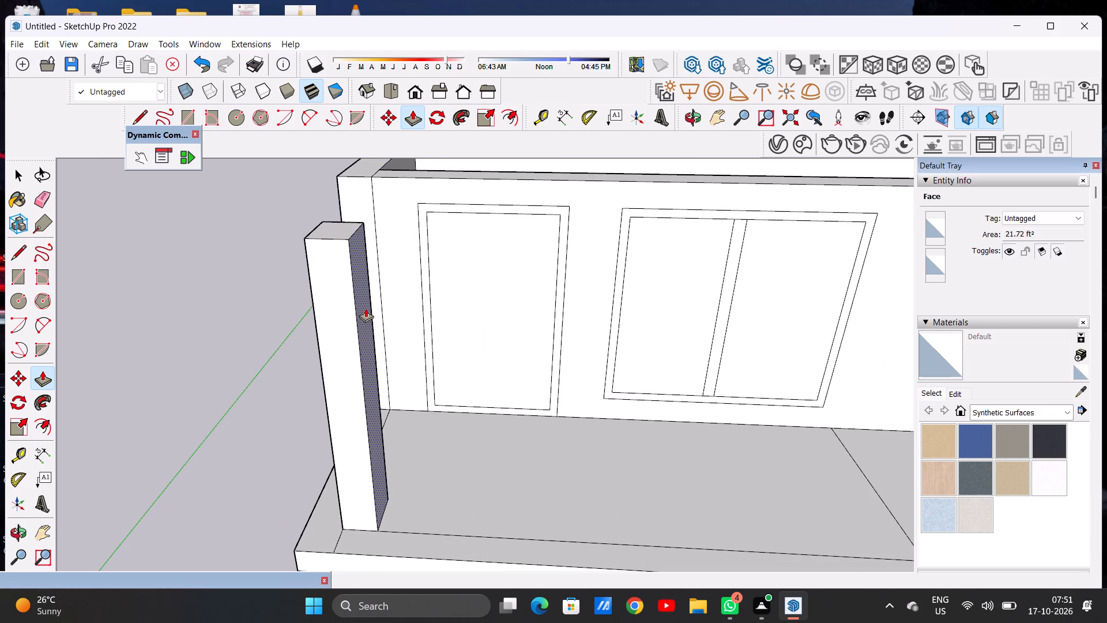
key("space")
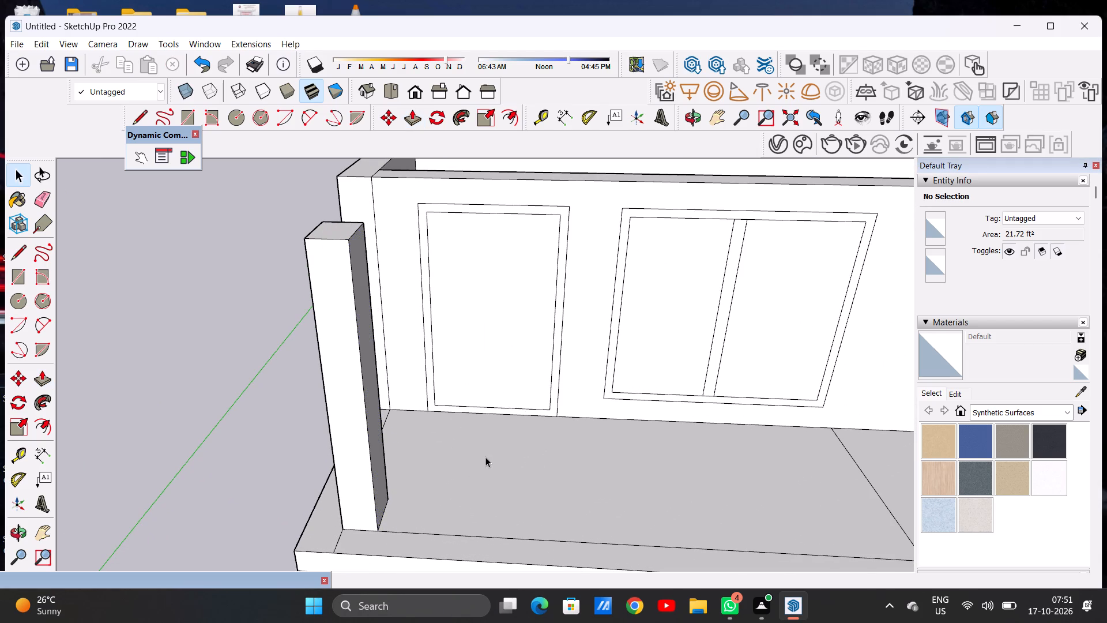
Examine the upper corner column, terrace and both storeys' openings from the front and from both sides.
scroll(480, 457, "down", 10)
middle_click_drag(426, 528, 424, 410)
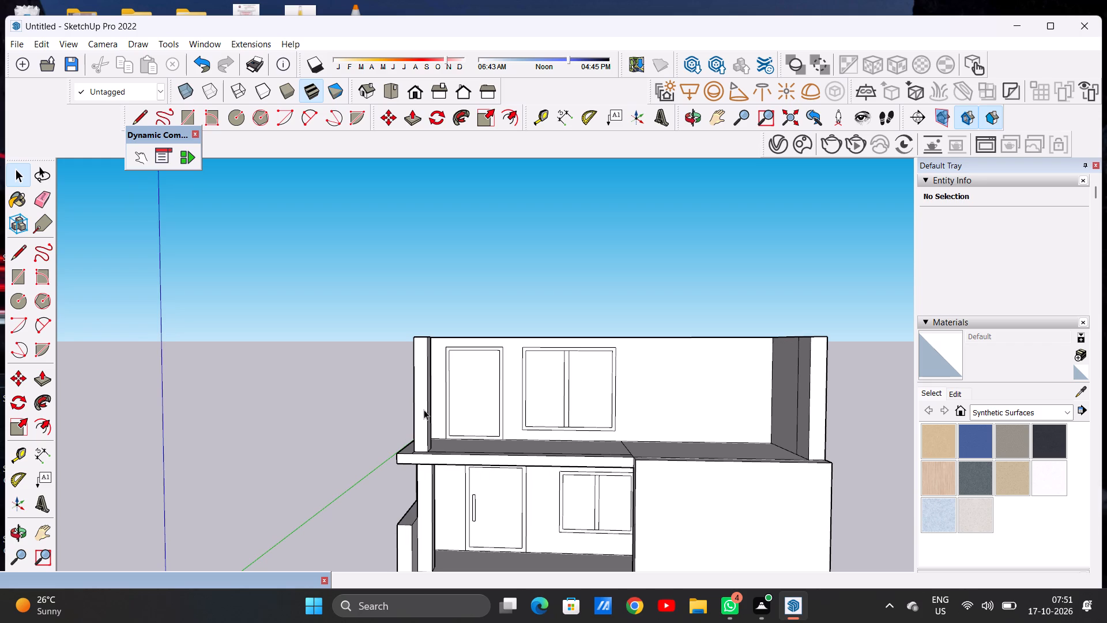
scroll(424, 410, "down", 8)
scroll(446, 455, "down", 3)
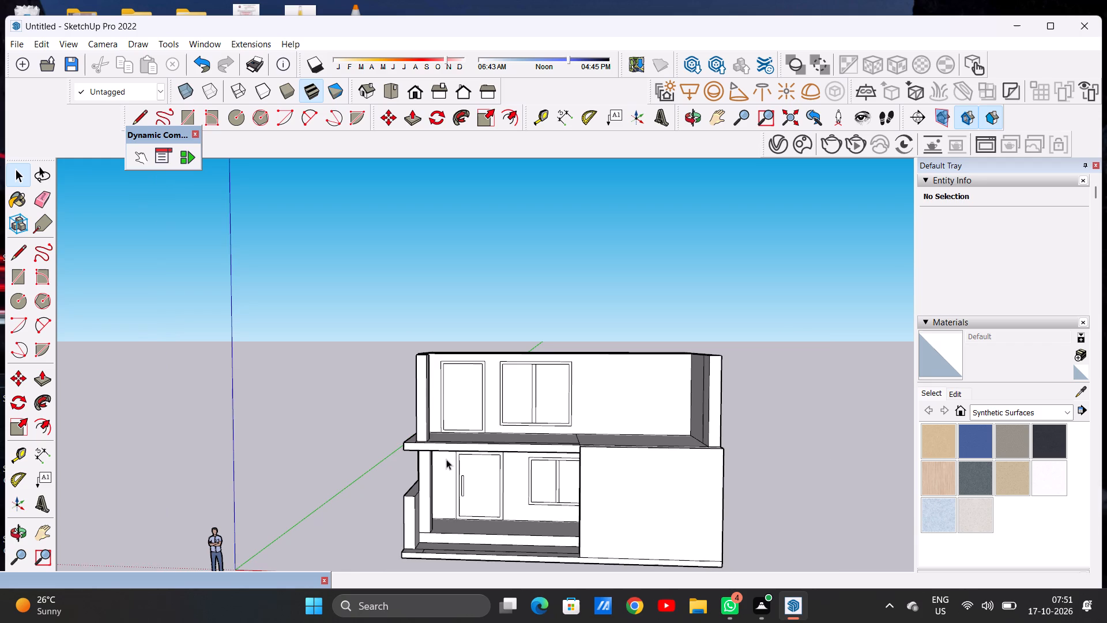
middle_click_drag(549, 430, 400, 495)
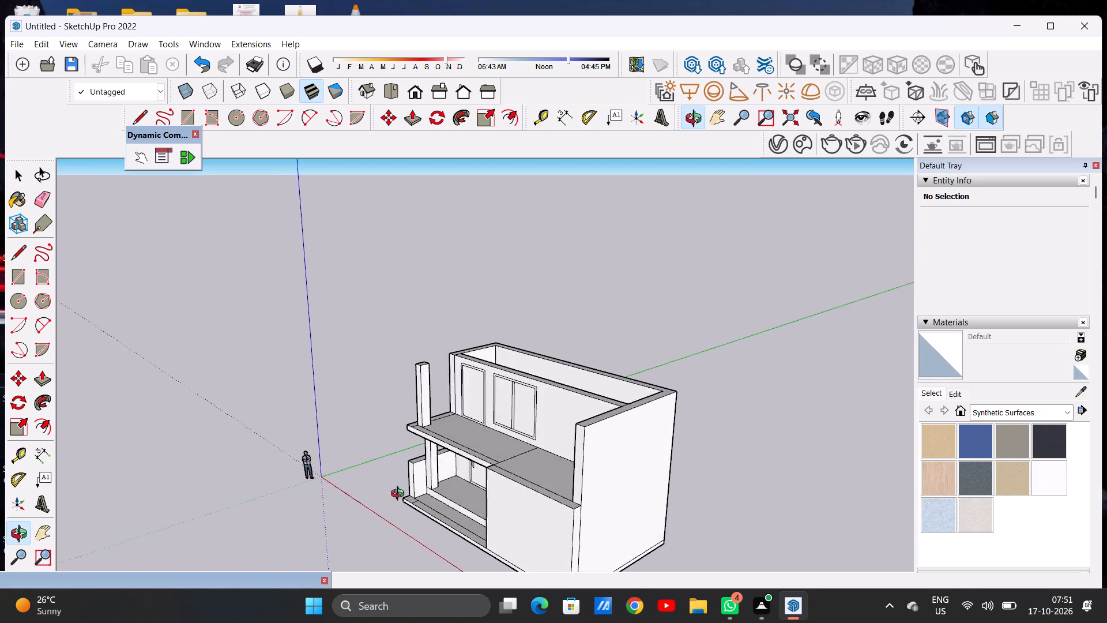
middle_click_drag(400, 495, 578, 481)
scroll(481, 446, "up", 4)
middle_click_drag(521, 425, 613, 423)
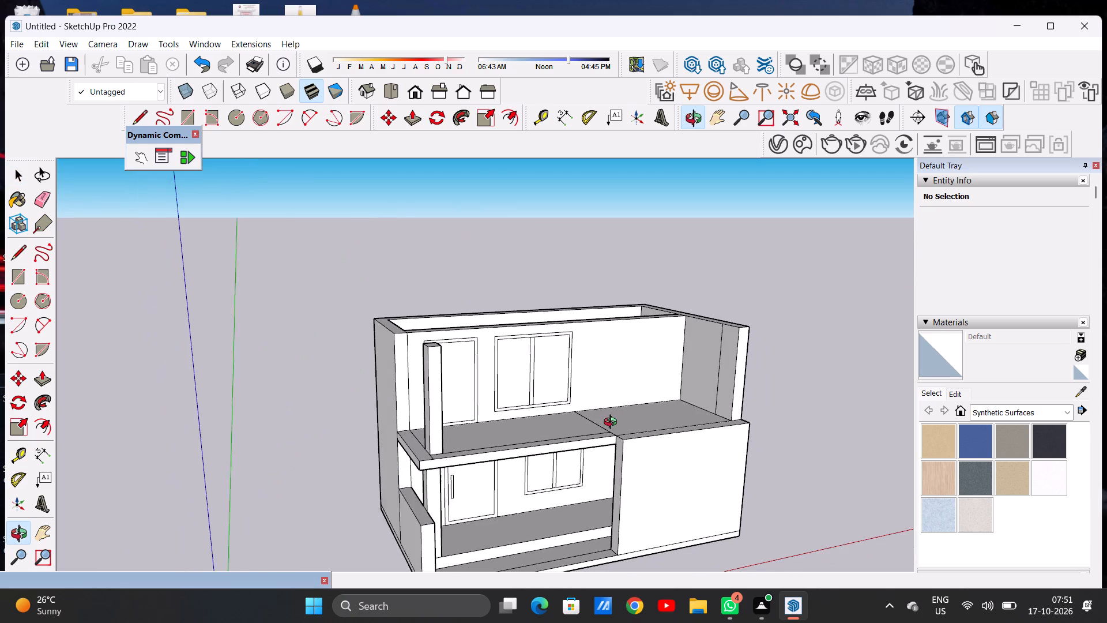
Extrude the narrow strip along the terrace's outer side, beside the corner column, up to the top of the upper walls as a side wall.
middle_click_drag(613, 423, 613, 423)
middle_click_drag(436, 449, 422, 447)
middle_click_drag(549, 426, 453, 409)
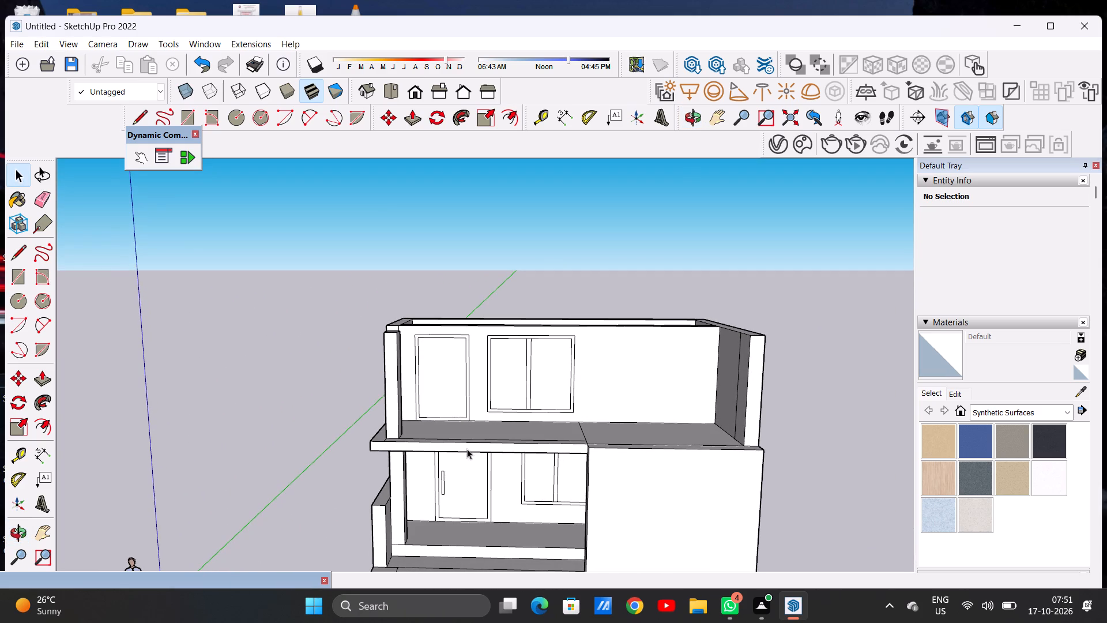
scroll(482, 483, "down", 7)
middle_click_drag(506, 445, 500, 493)
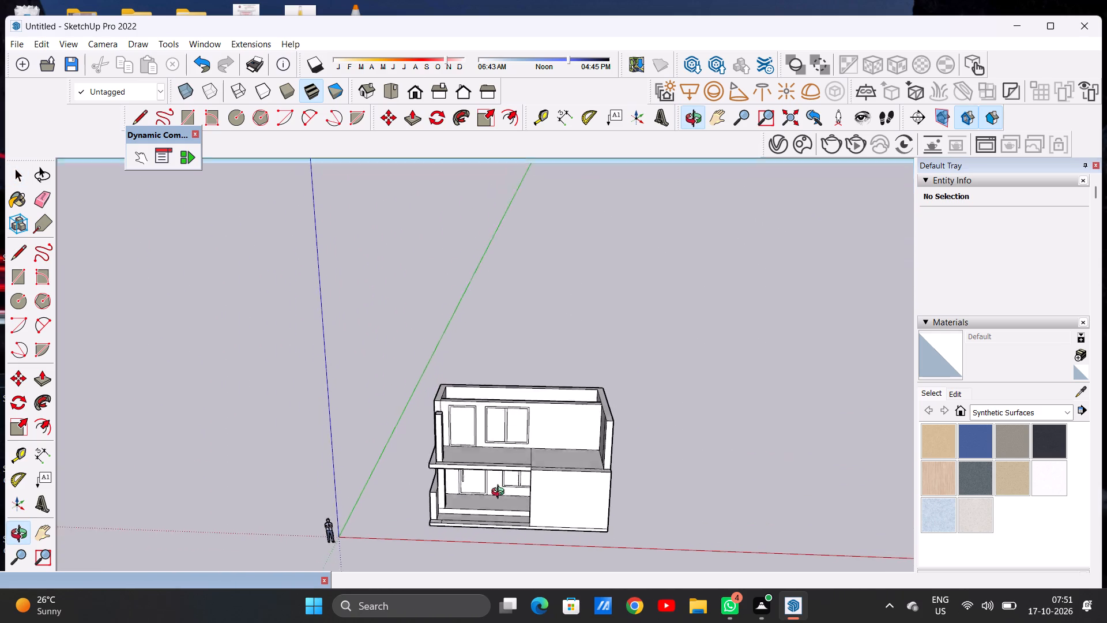
middle_click_drag(500, 493, 506, 536)
scroll(433, 453, "up", 7)
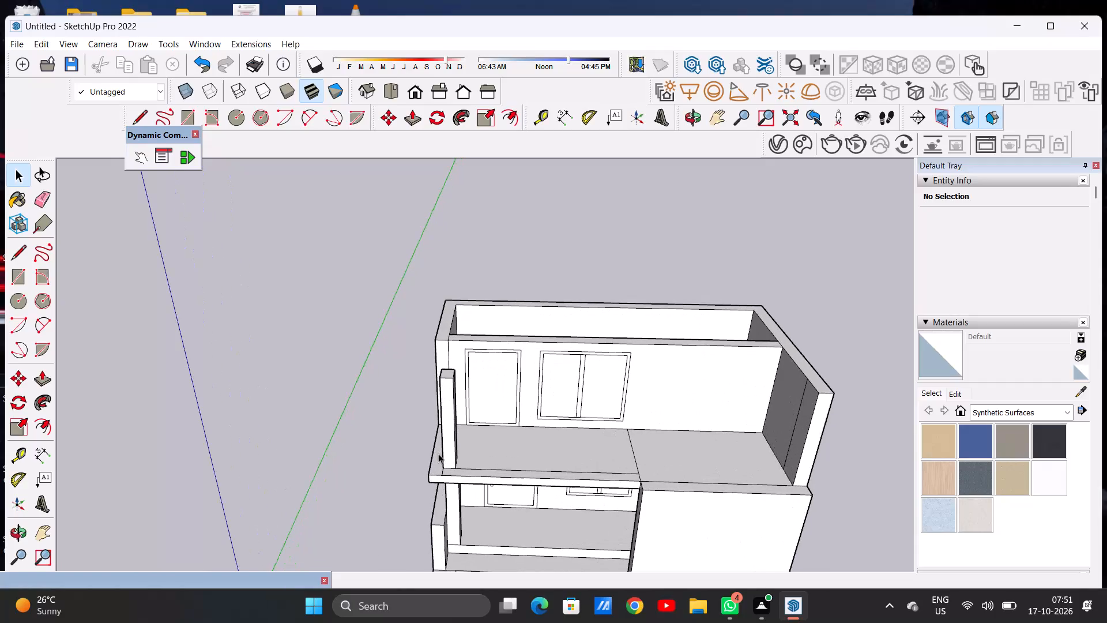
key("p")
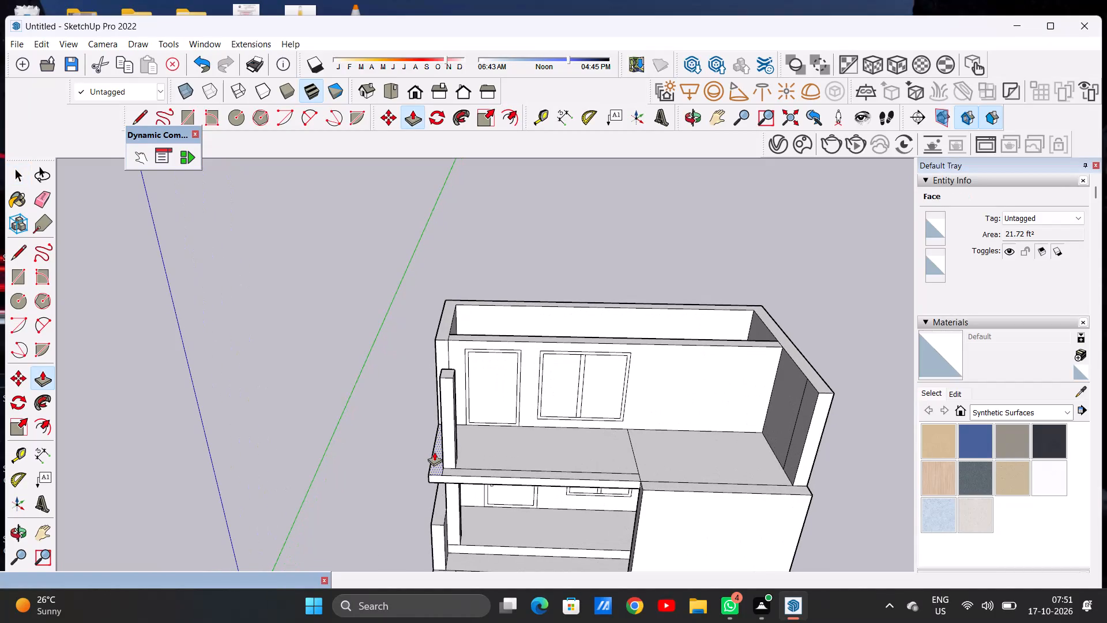
scroll(436, 453, "up", 4)
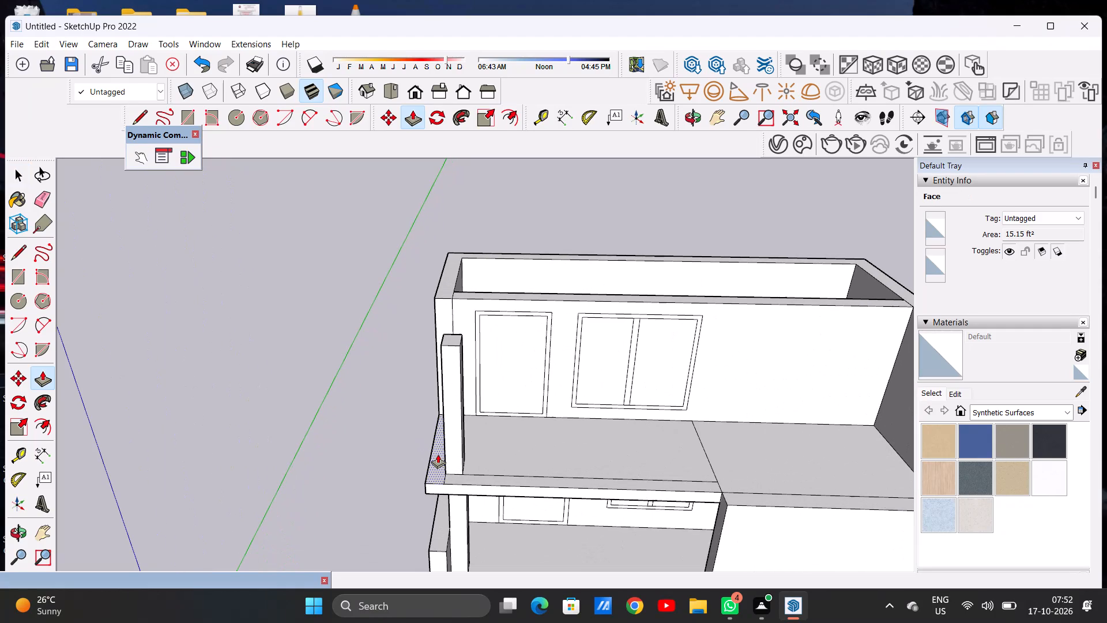
left_click(438, 454)
scroll(439, 416, "down", 8)
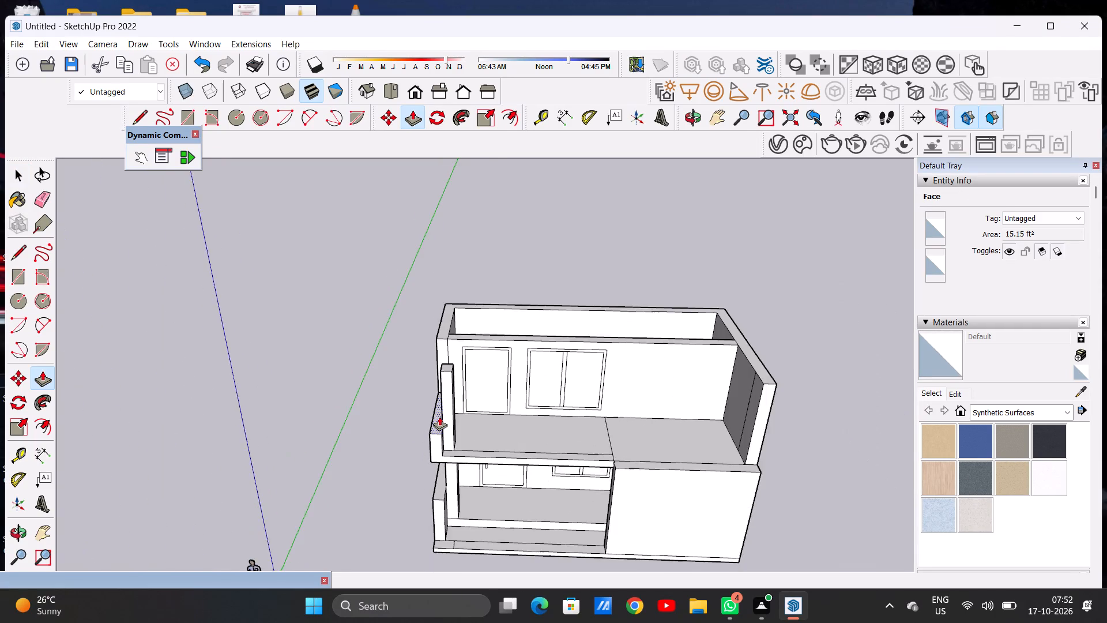
scroll(436, 356, "up", 8)
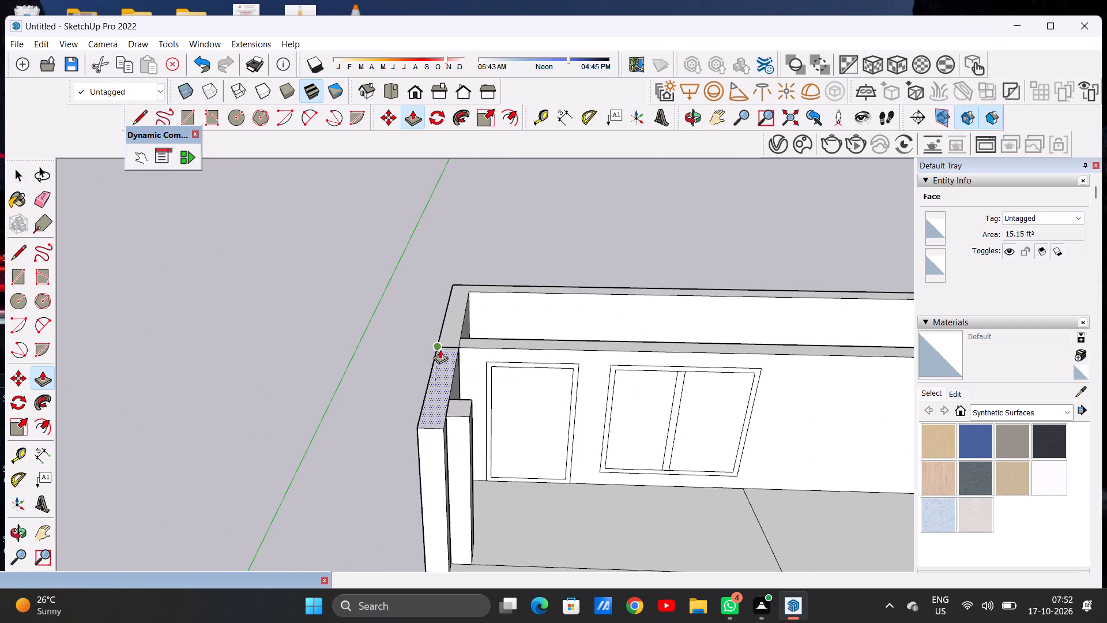
left_click(440, 350)
key("space")
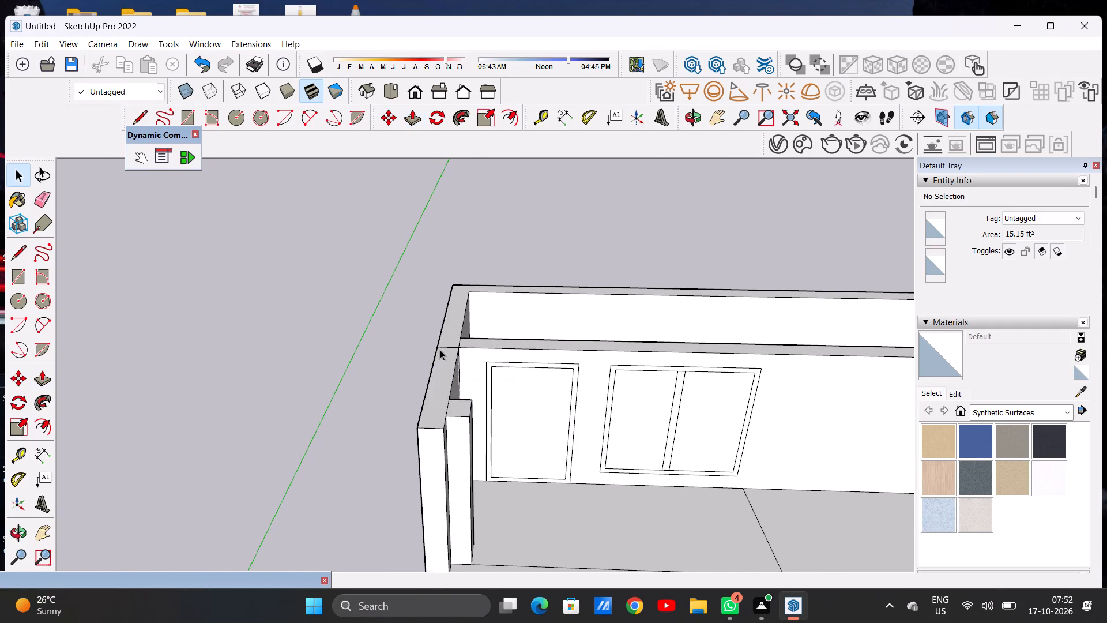
Push the upper corner column's front face slightly back to make the column shallower.
scroll(391, 491, "down", 6)
scroll(488, 438, "down", 6)
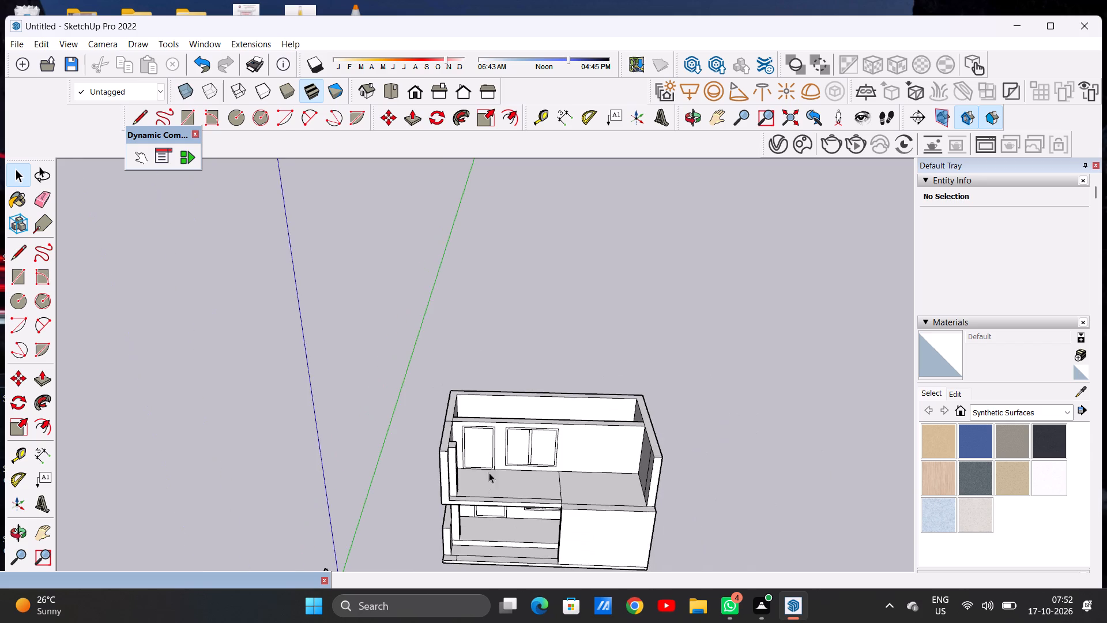
middle_click_drag(478, 508, 460, 393)
scroll(453, 430, "up", 6)
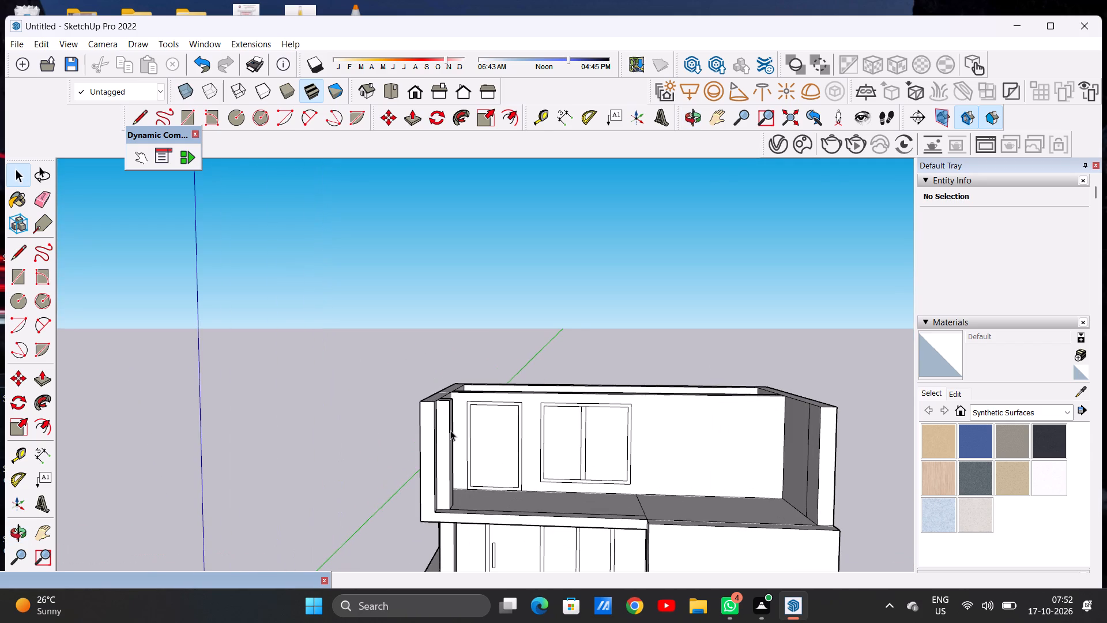
middle_click_drag(449, 418, 432, 536)
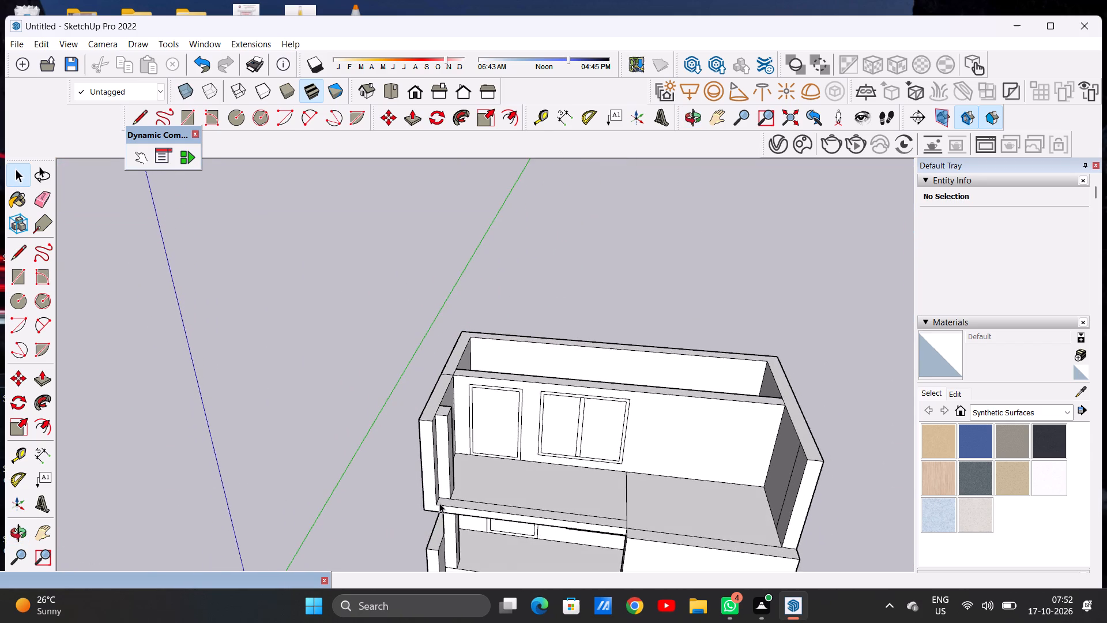
scroll(434, 441, "up", 4)
key("p")
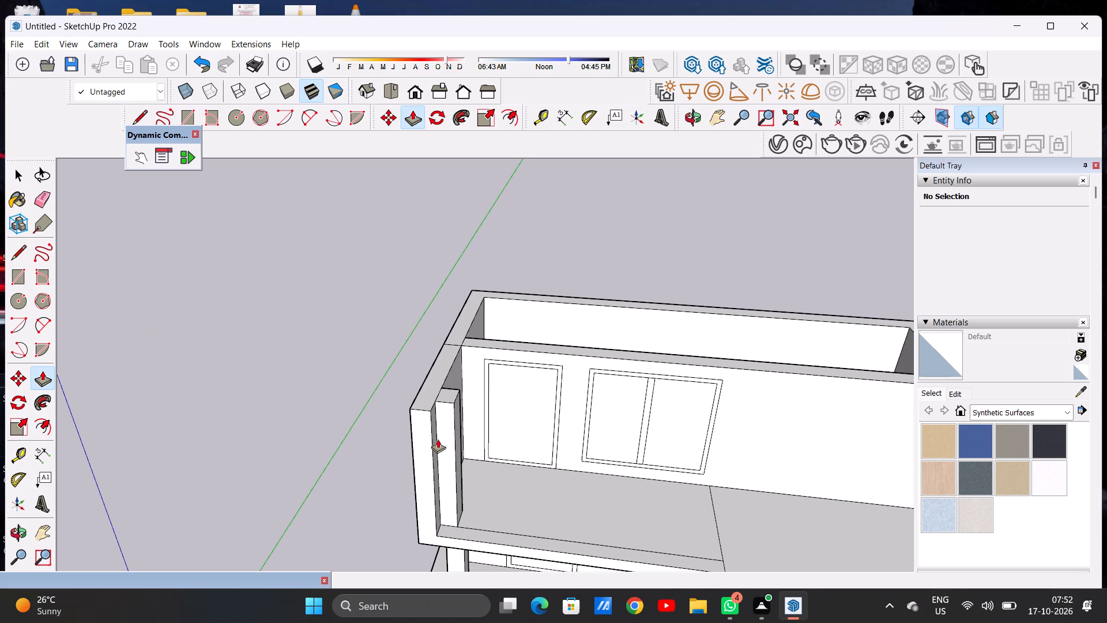
scroll(438, 439, "up", 5)
left_click(455, 410)
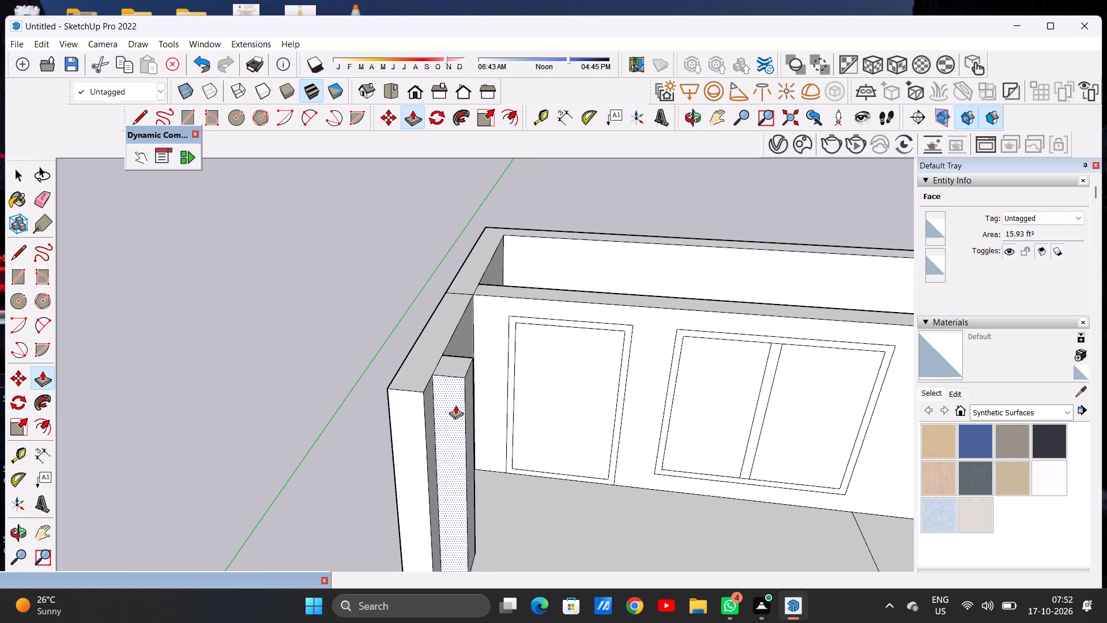
left_click(455, 403)
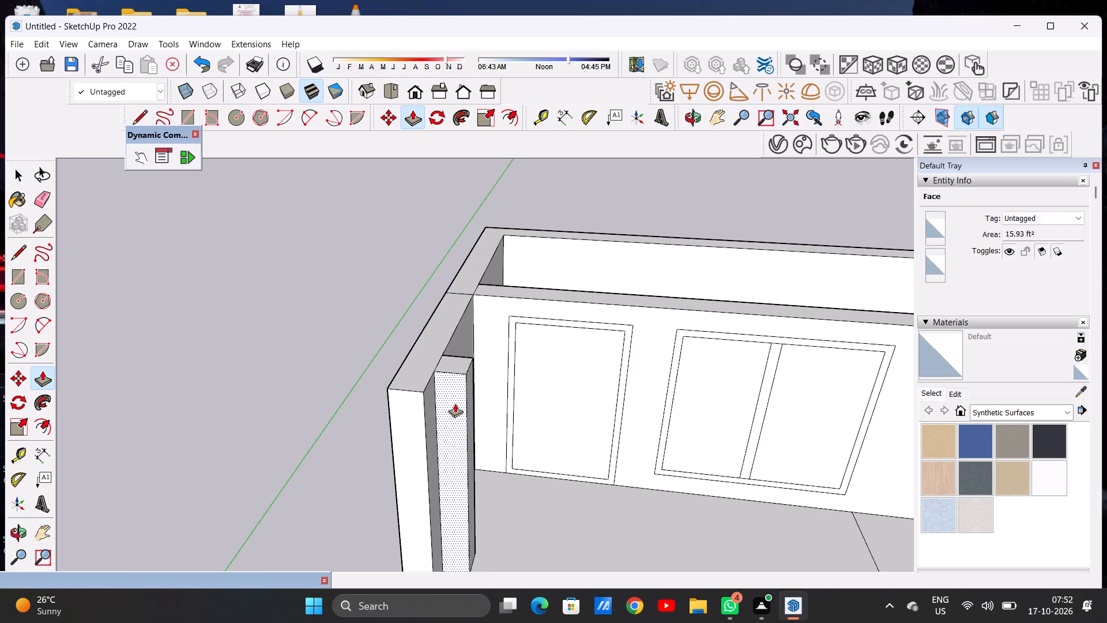
key("space")
scroll(455, 403, "down", 6)
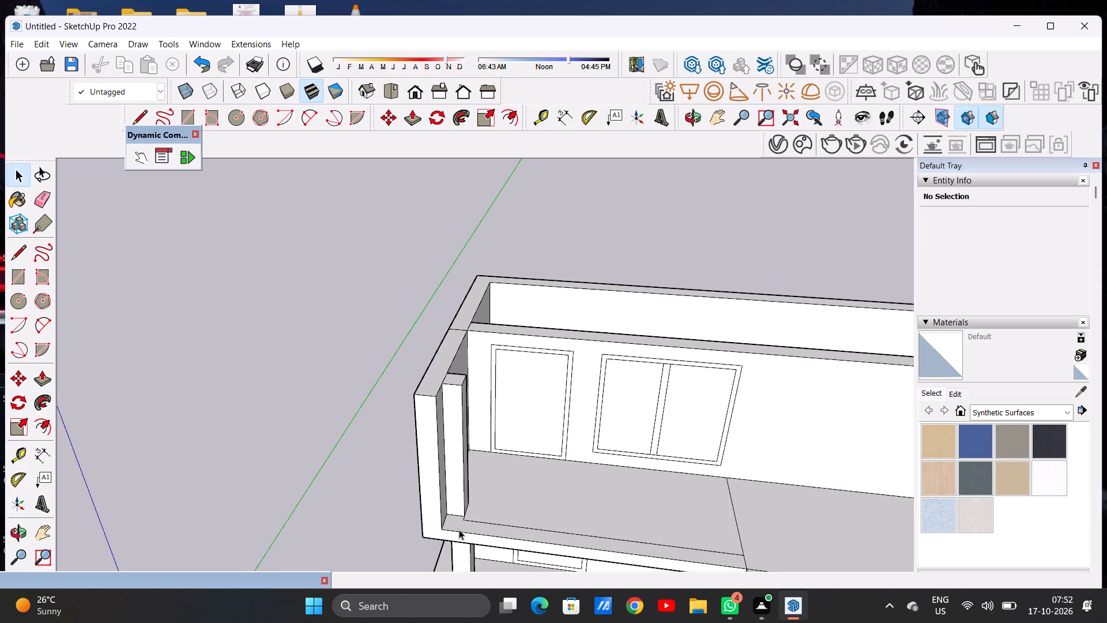
Extend the terrace's front strip line past the column base to the side wall and erase the short leftover edge at the column's corner.
scroll(459, 530, "up", 10)
key("l")
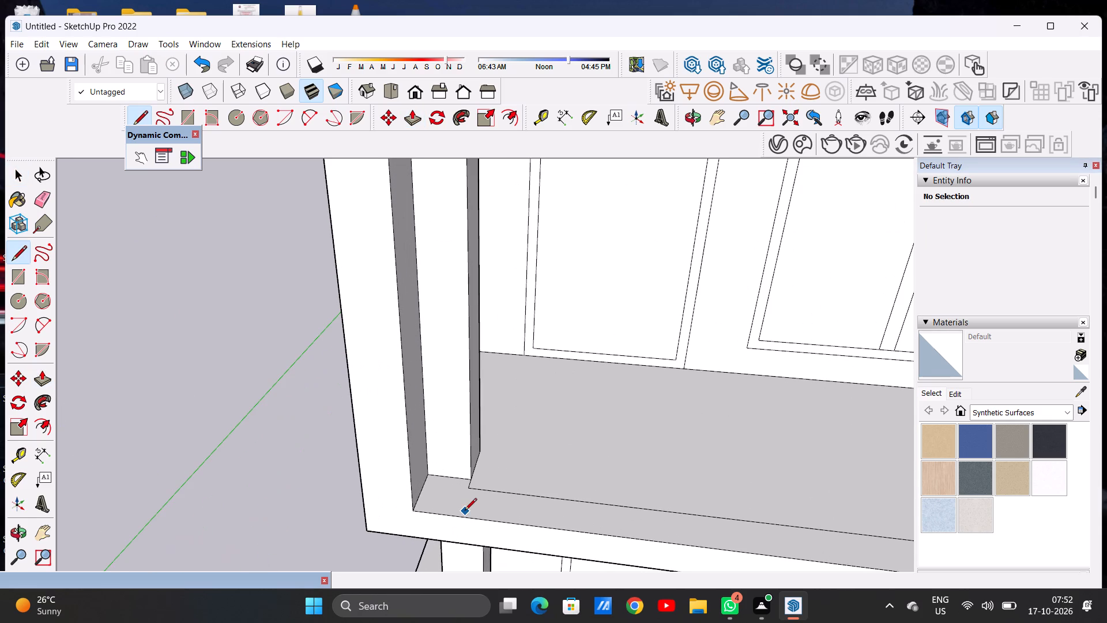
scroll(484, 477, "up", 4)
left_click(465, 490)
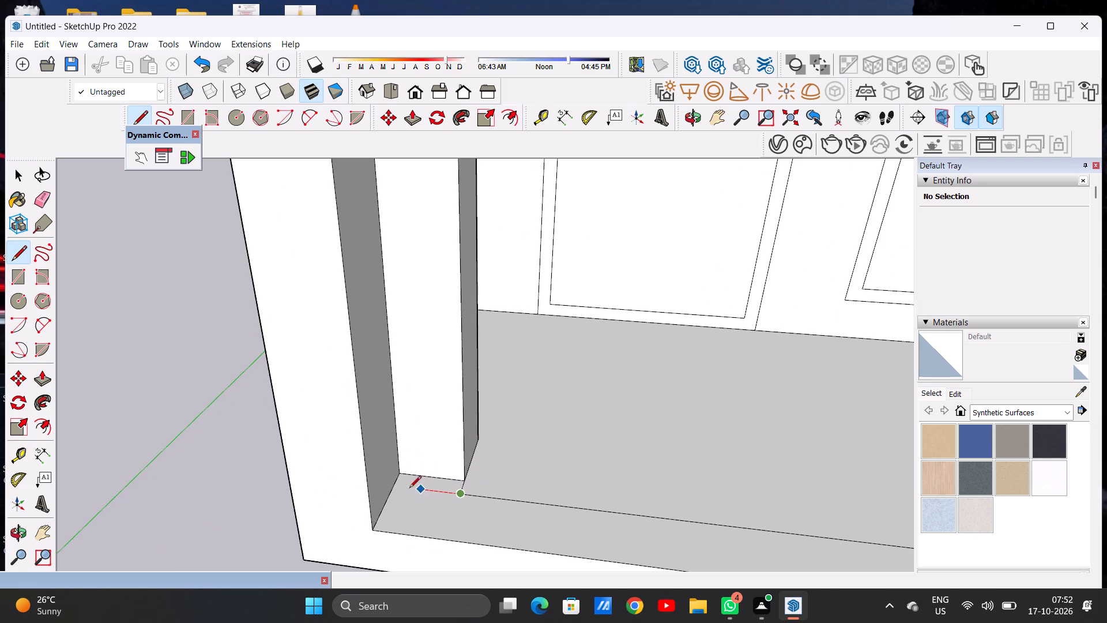
left_click(389, 489)
key("space")
type("E")
scroll(466, 505, "up", 7)
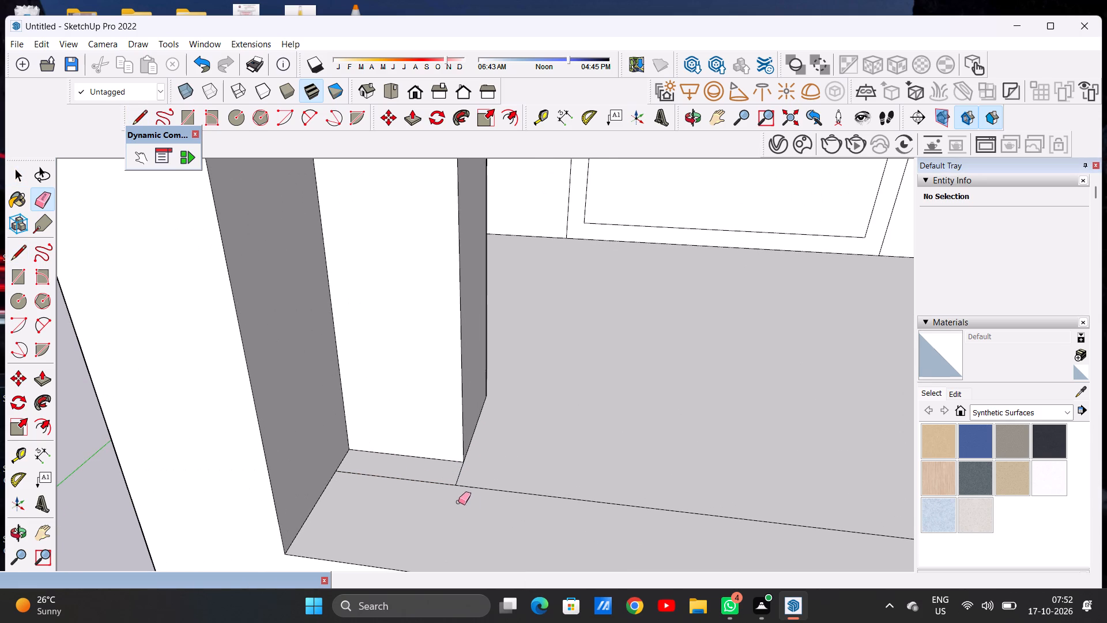
left_click_drag(450, 470, 472, 469)
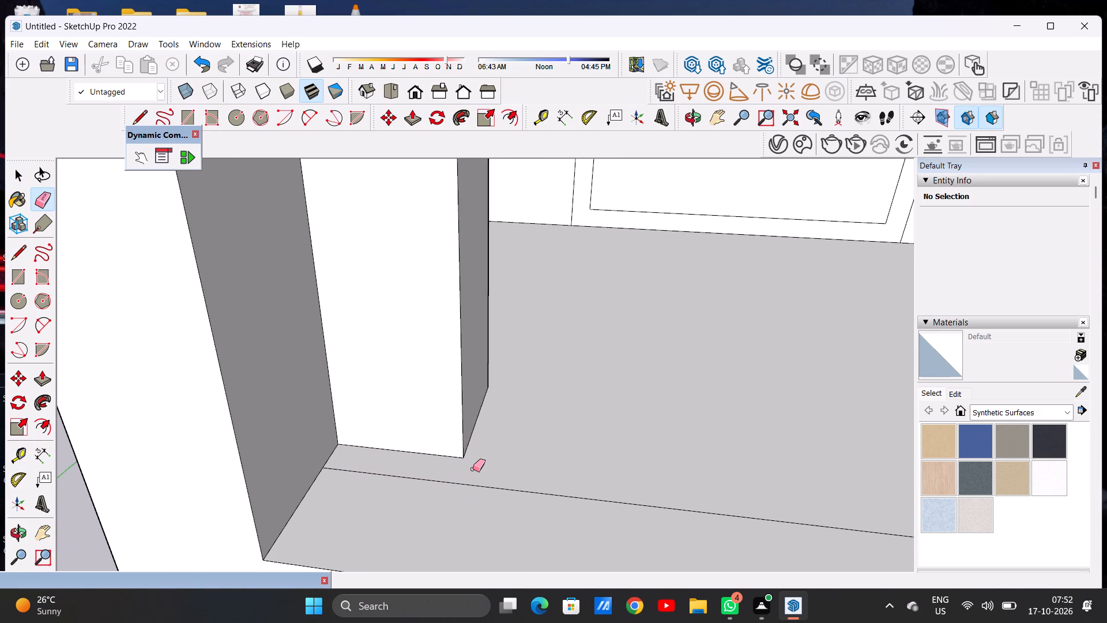
key("space")
scroll(466, 472, "down", 12)
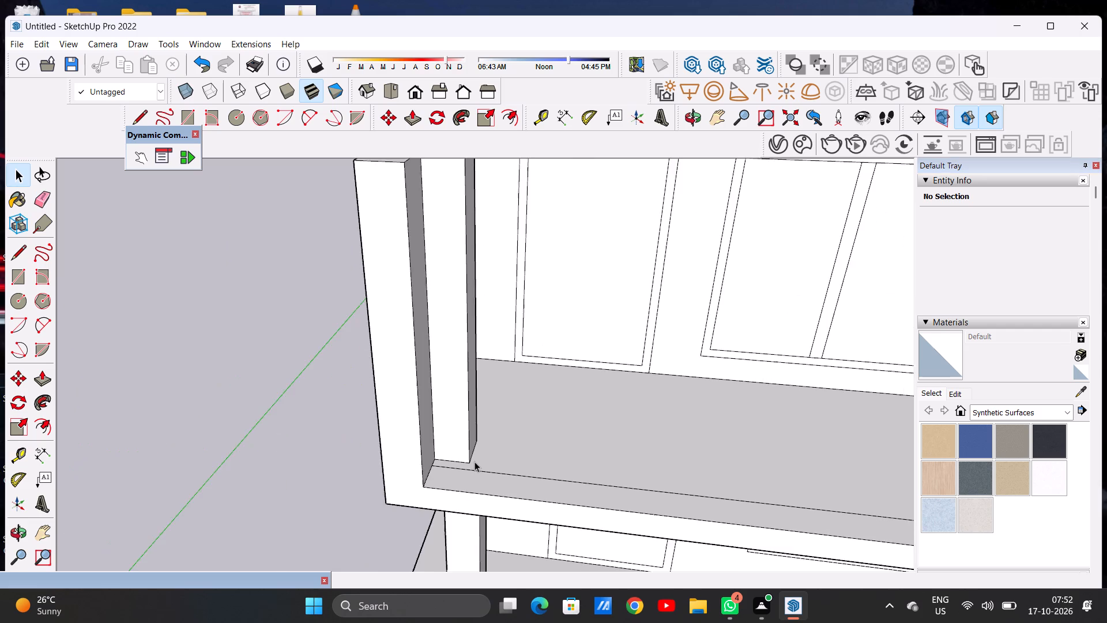
Draw a short line across the terrace's front edge strip near its middle, from the inner line to the outer edge.
scroll(475, 461, "down", 14)
scroll(646, 468, "up", 1)
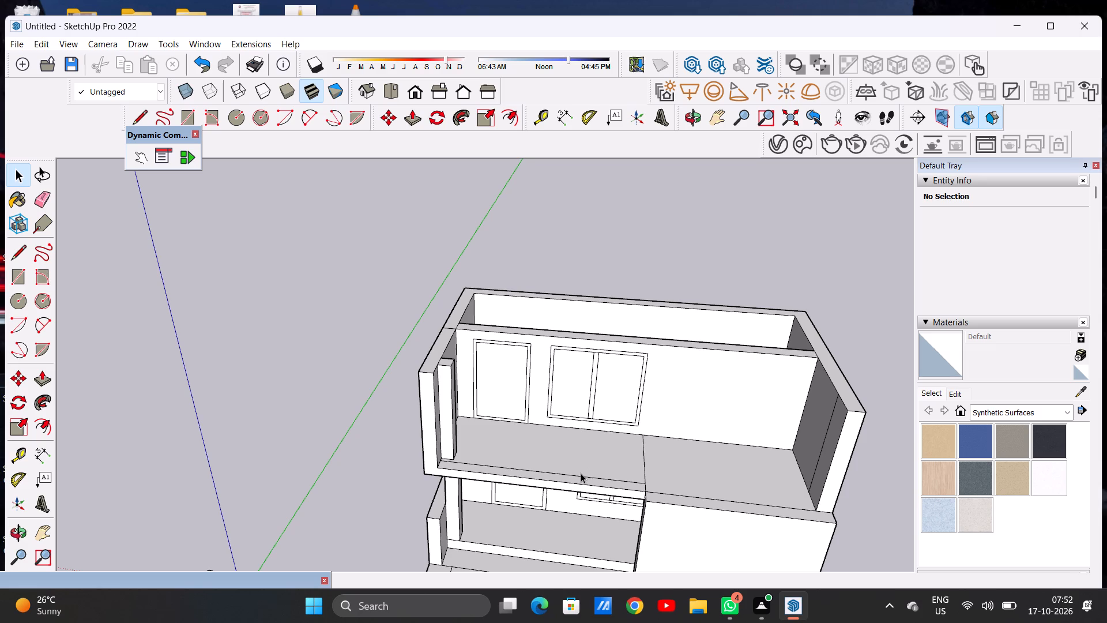
scroll(579, 473, "down", 4)
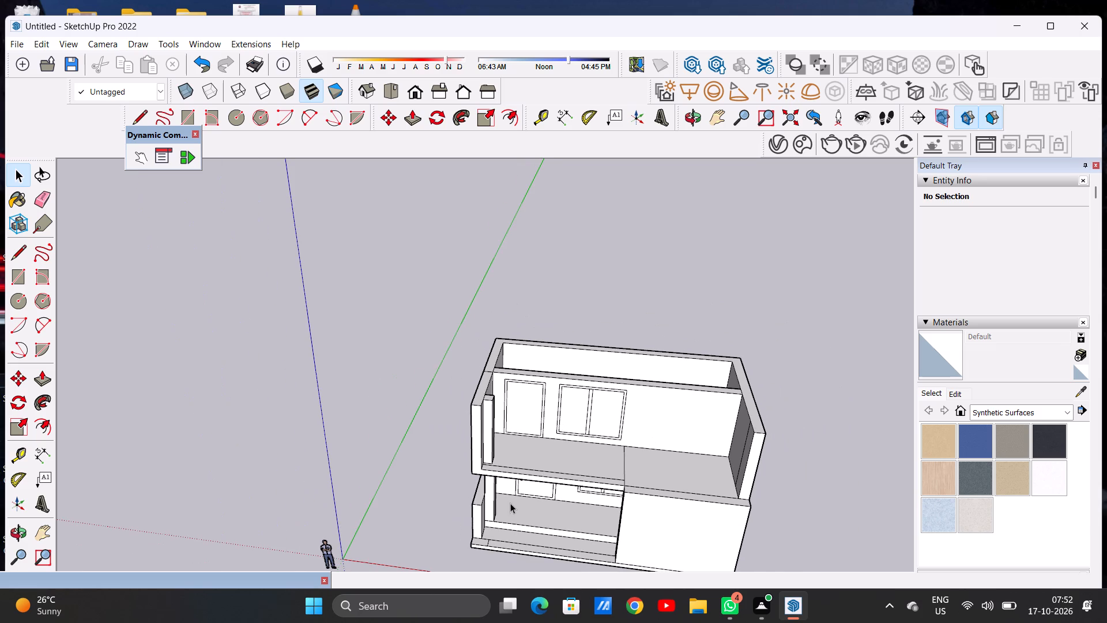
scroll(507, 496, "up", 6)
middle_click_drag(532, 448, 540, 493)
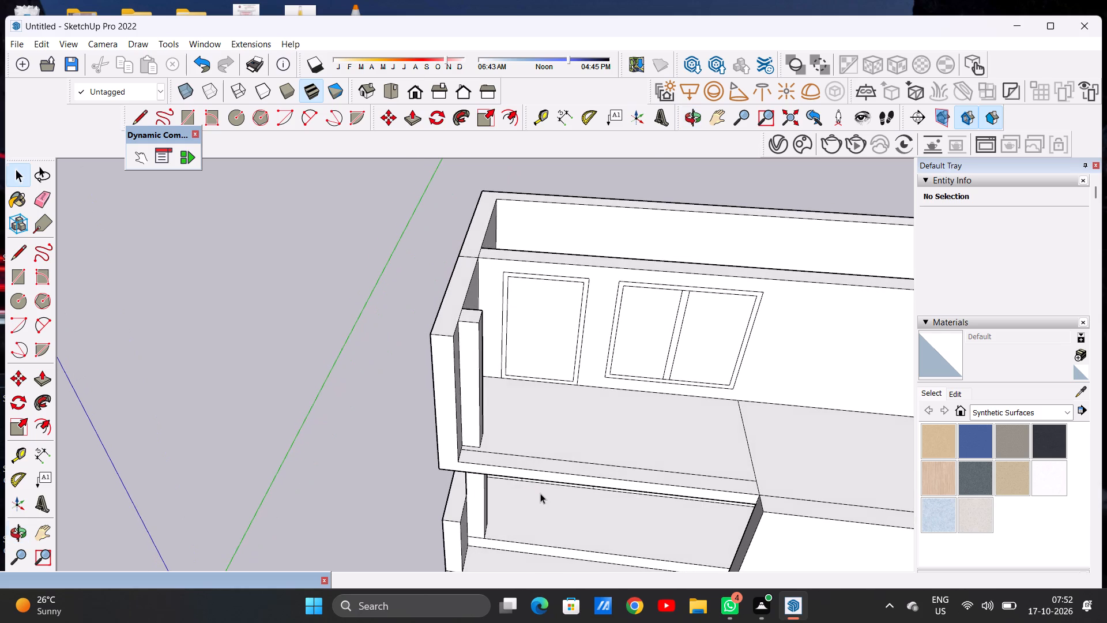
scroll(500, 481, "down", 4)
scroll(557, 475, "up", 4)
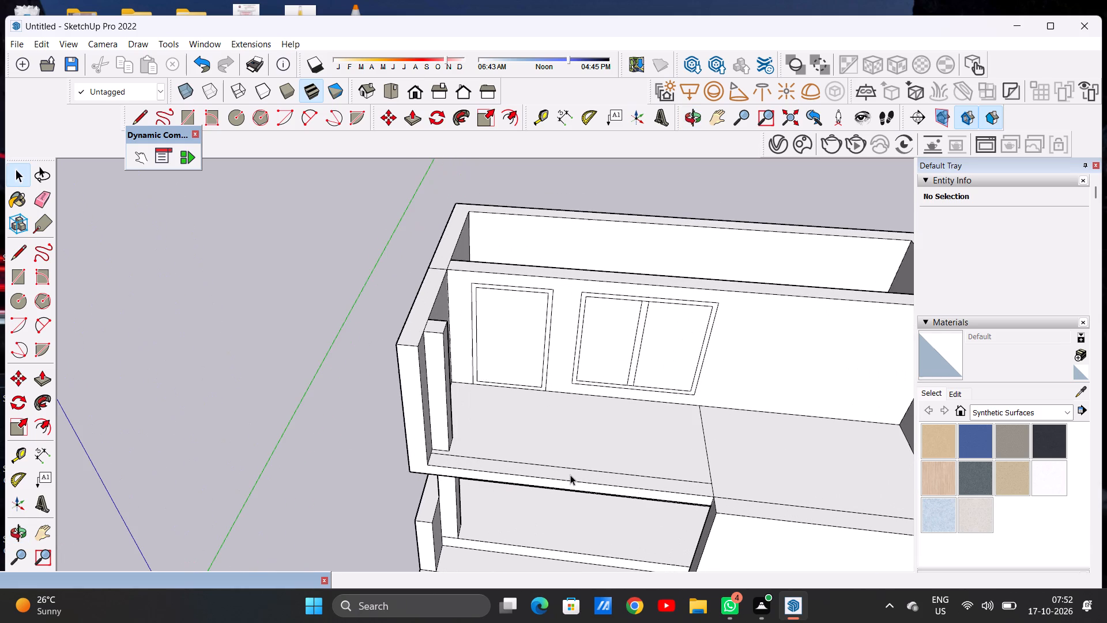
key("l")
scroll(580, 462, "up", 1)
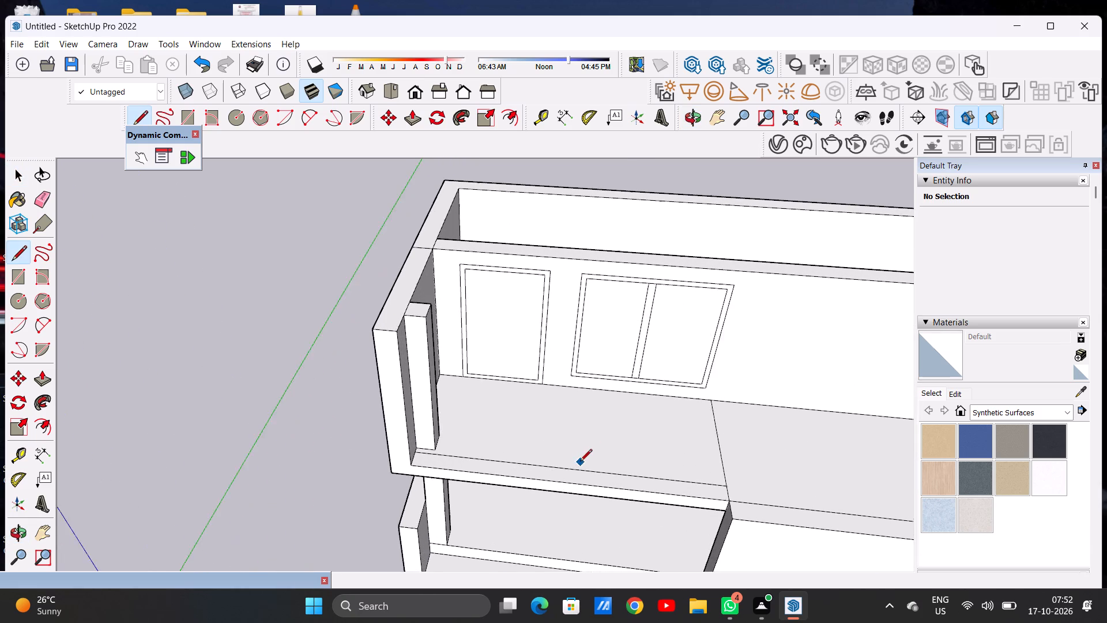
scroll(580, 462, "up", 1)
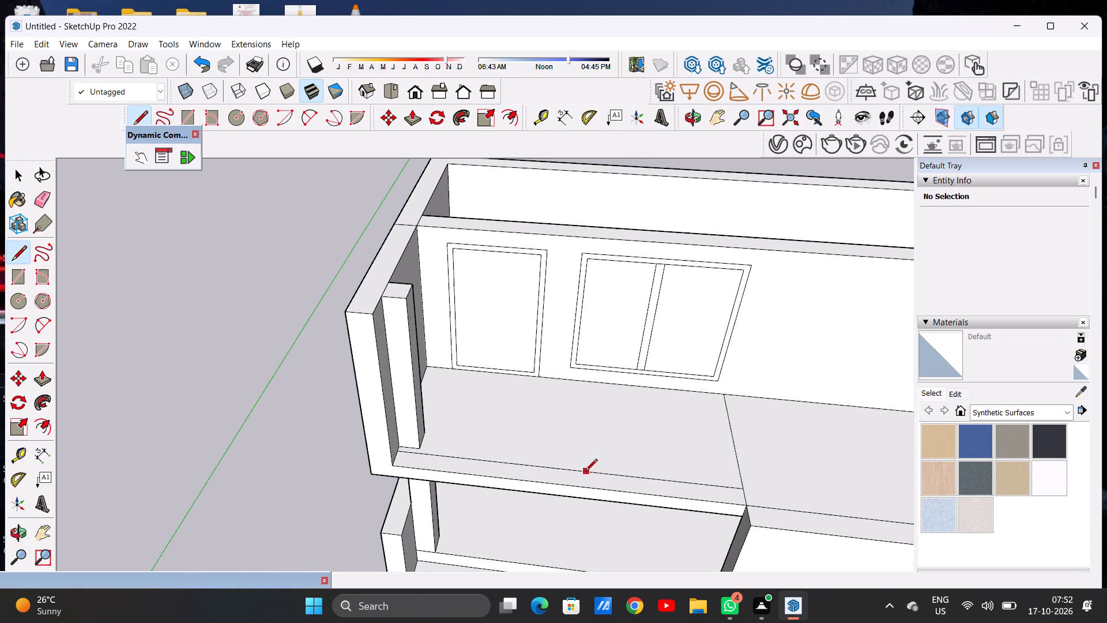
left_click(589, 475)
left_click(591, 490)
key("space")
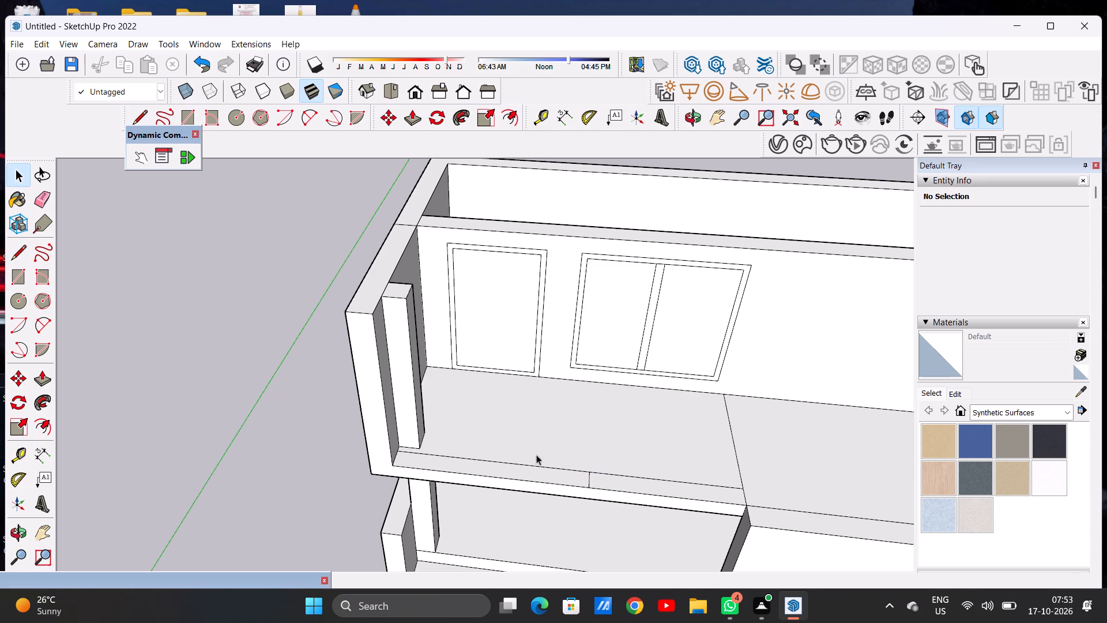
Examine the terrace's divided front edge strip and its relation to the column, side wall and openings behind.
scroll(478, 515, "down", 5)
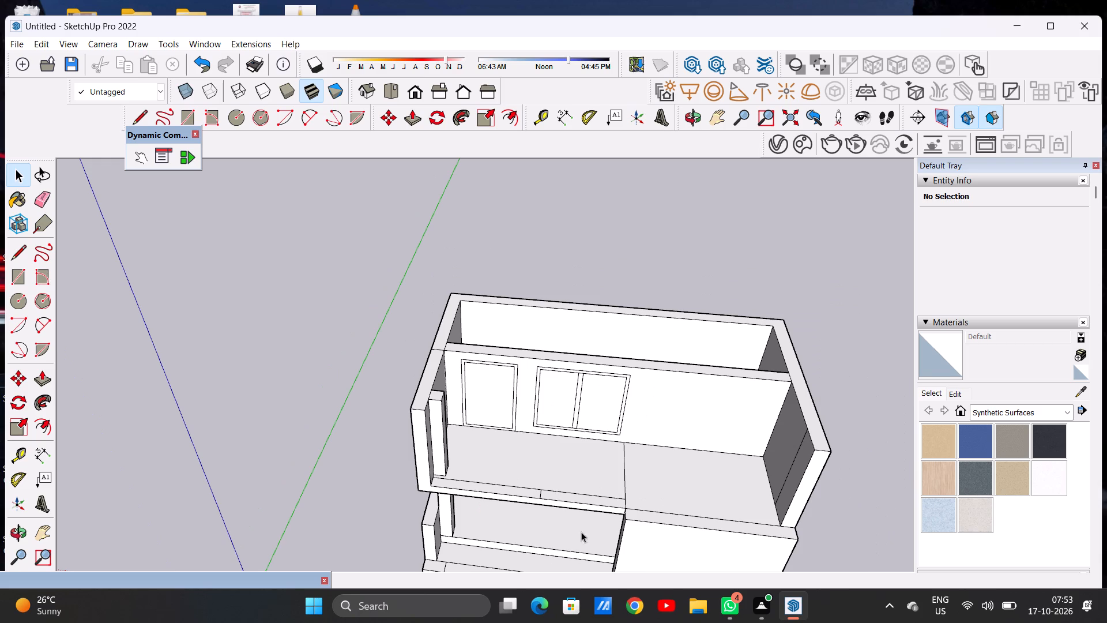
scroll(582, 516, "up", 2)
scroll(548, 487, "down", 6)
middle_click_drag(604, 503, 668, 445)
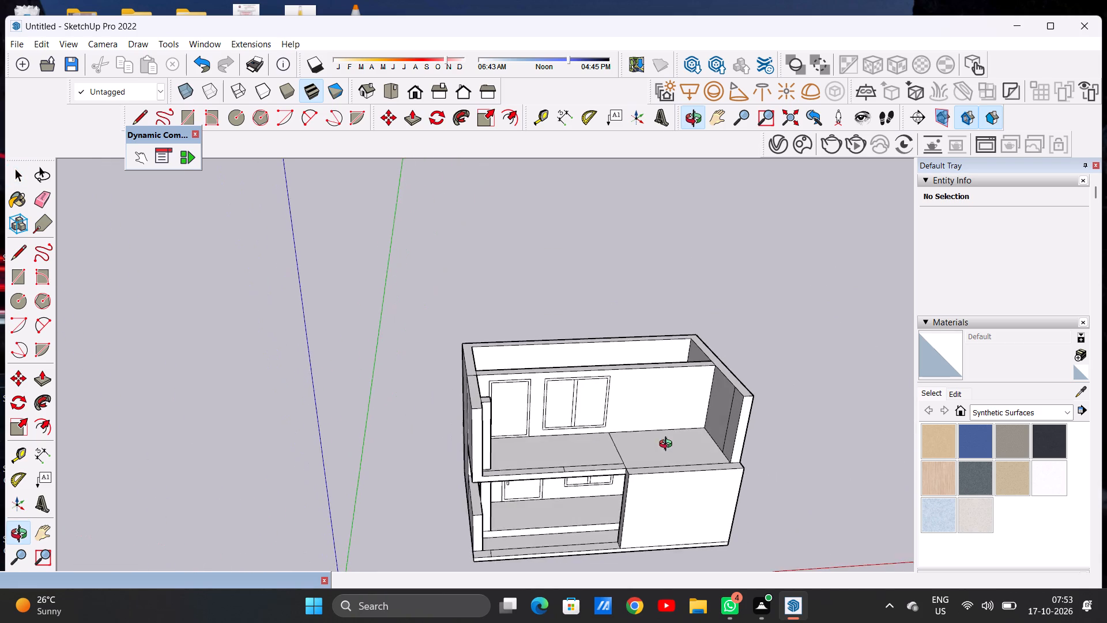
middle_click_drag(668, 445, 658, 423)
middle_click_drag(585, 456, 560, 512)
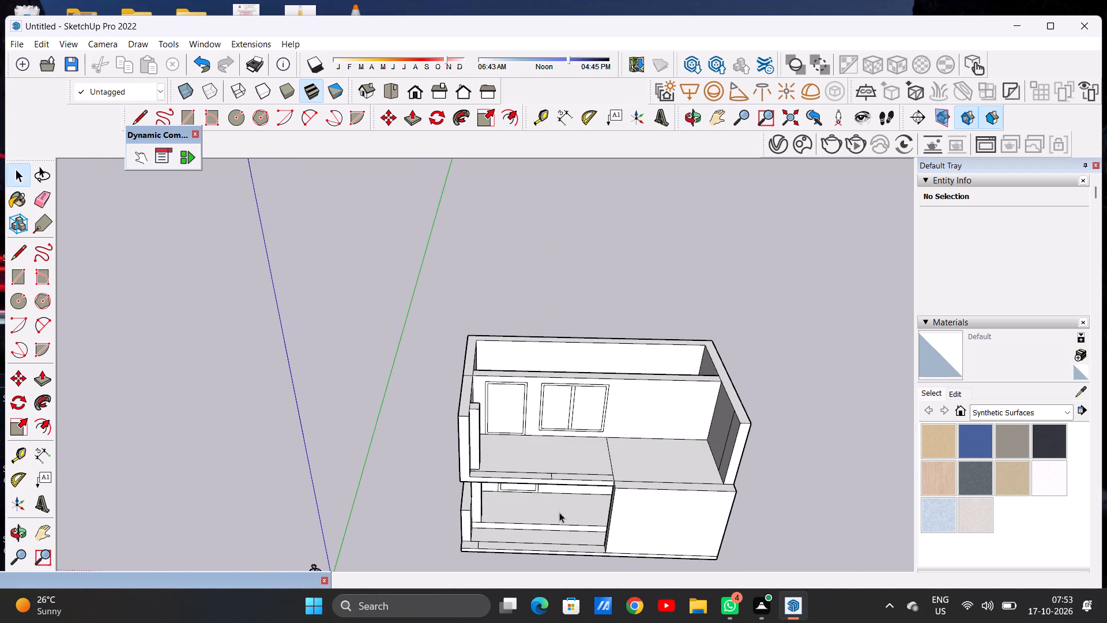
scroll(564, 486, "up", 2)
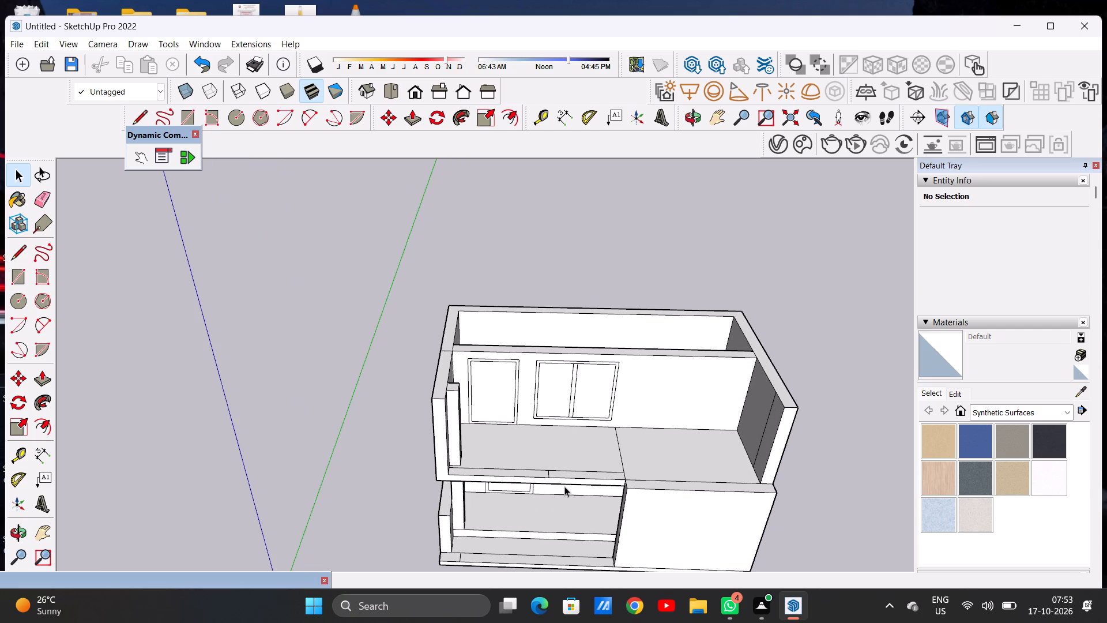
scroll(590, 476, "up", 8)
middle_click_drag(553, 451, 559, 518)
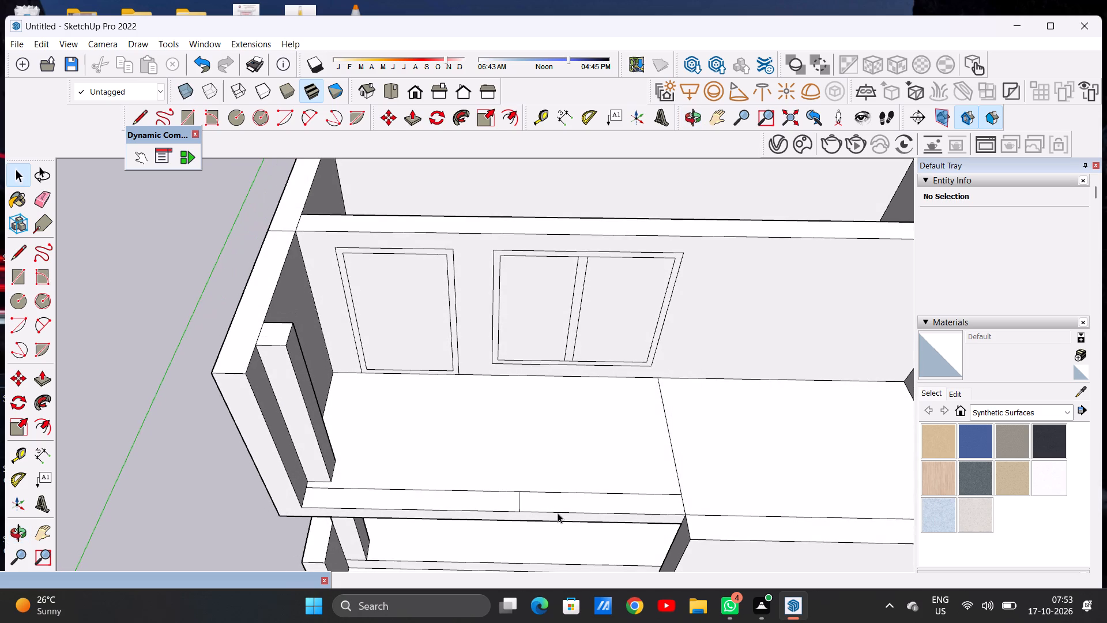
scroll(529, 491, "down", 2)
scroll(580, 501, "up", 5)
middle_click_drag(579, 501, 583, 525)
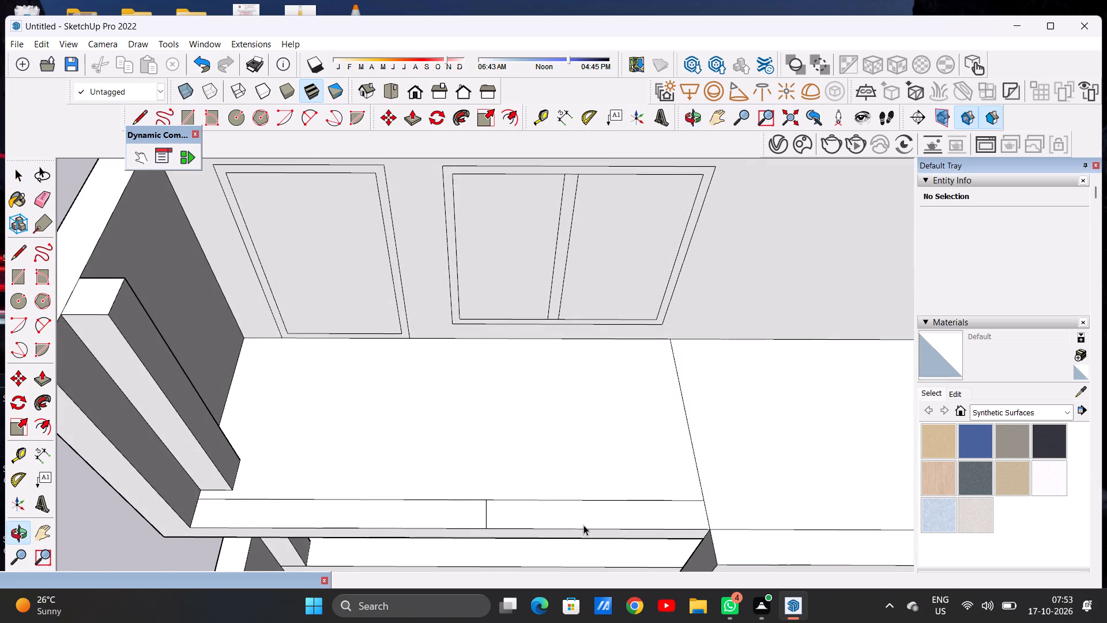
Draw a lengthwise line along the terrace's front strip, from the cross line's middle to the floor's dividing line.
scroll(583, 525, "up", 2)
key("l")
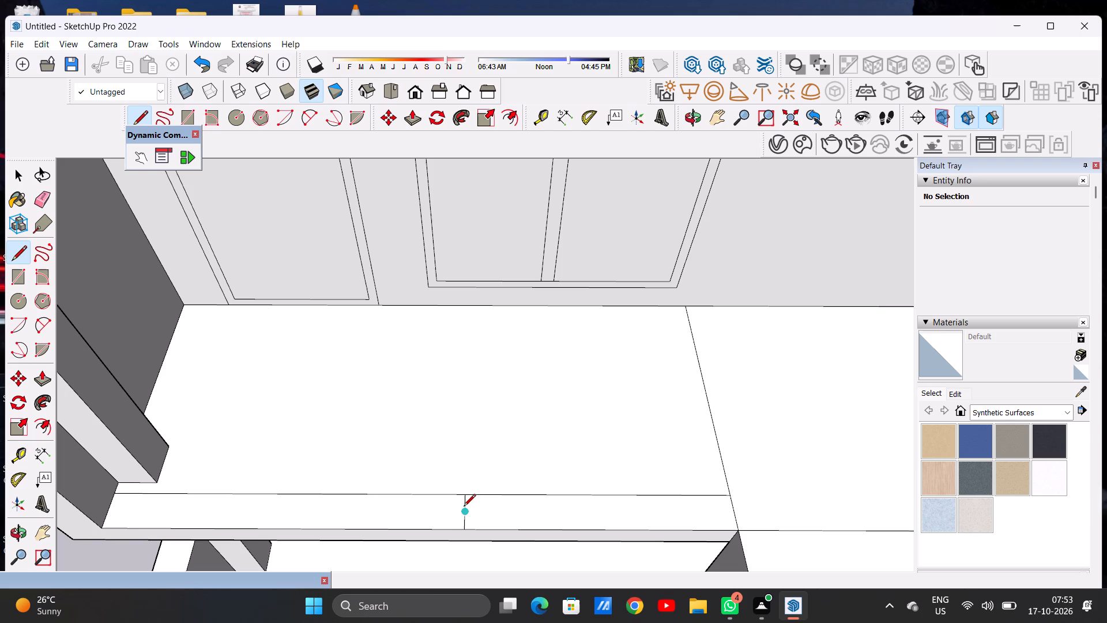
scroll(464, 507, "up", 4)
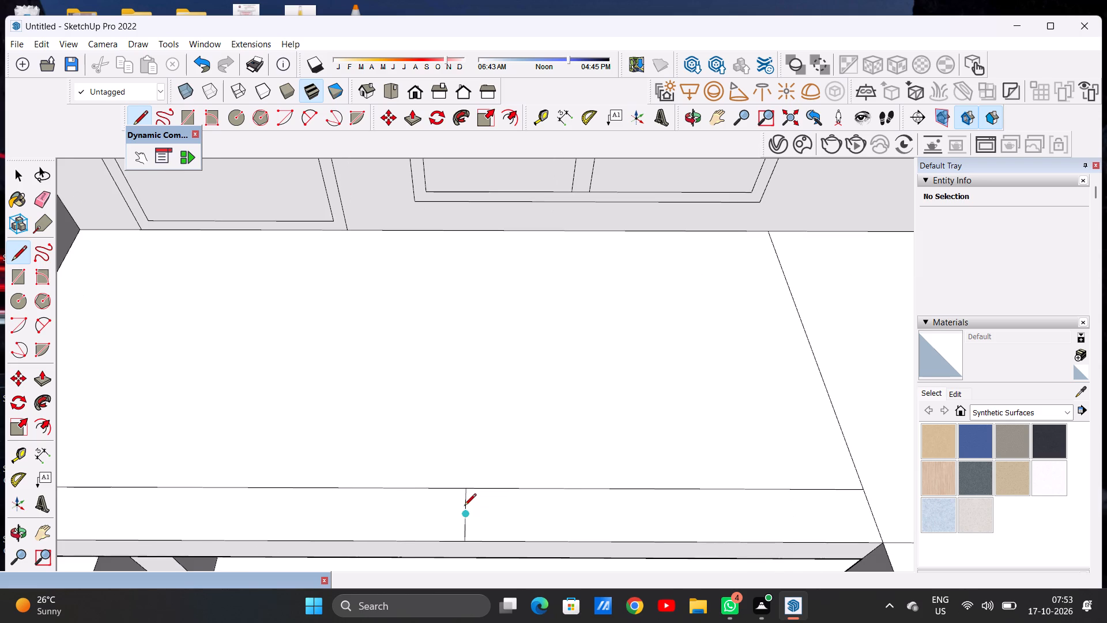
scroll(465, 513, "up", 7)
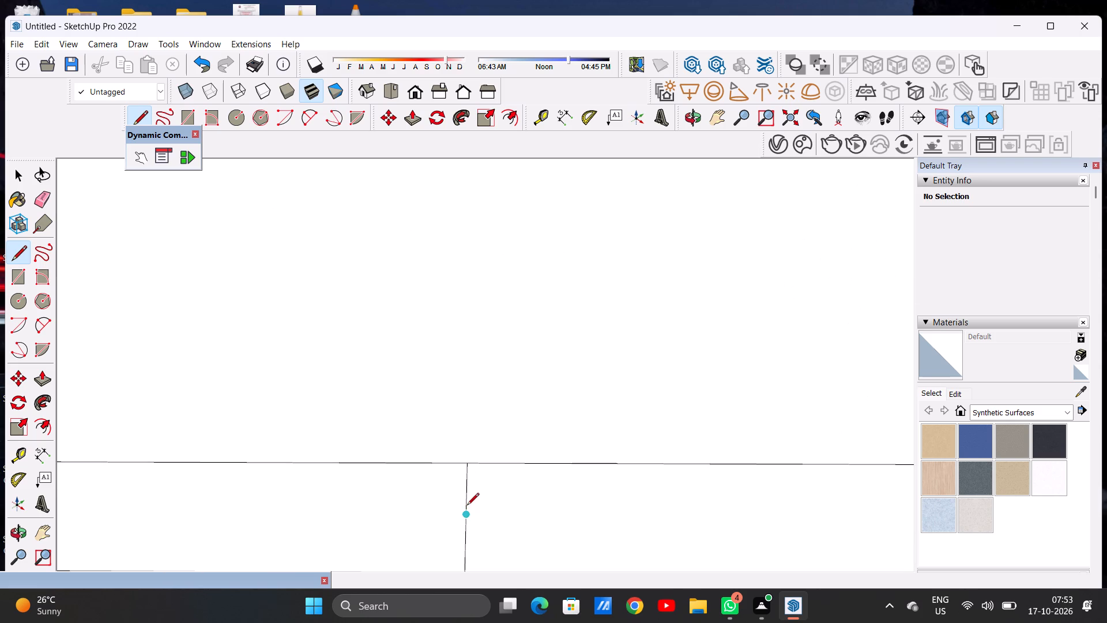
left_click(467, 506)
scroll(484, 509, "down", 16)
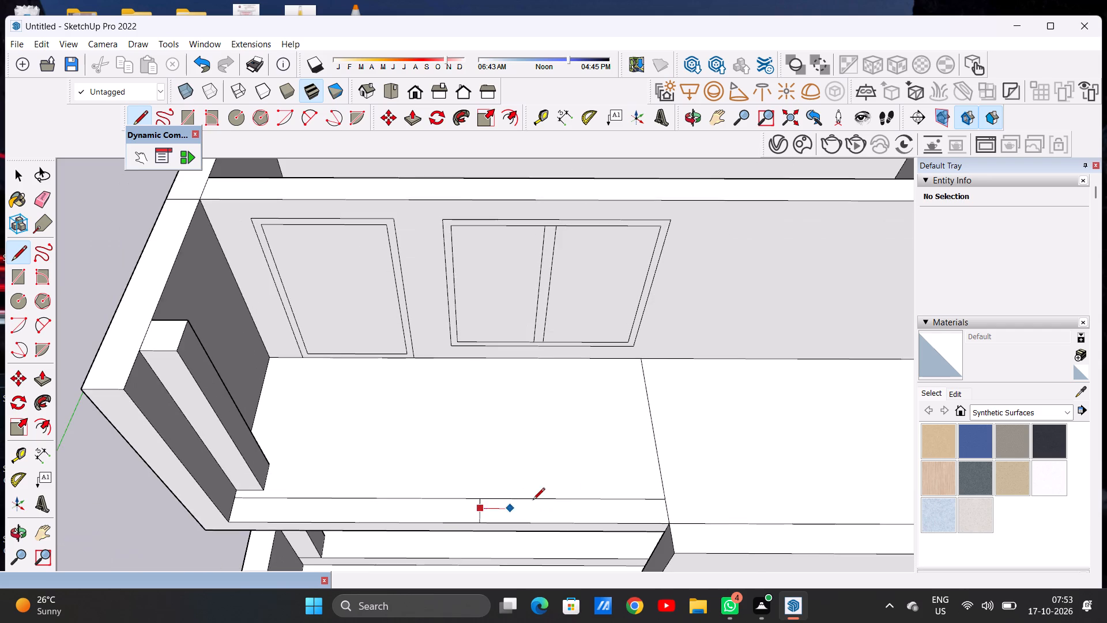
scroll(635, 520, "up", 6)
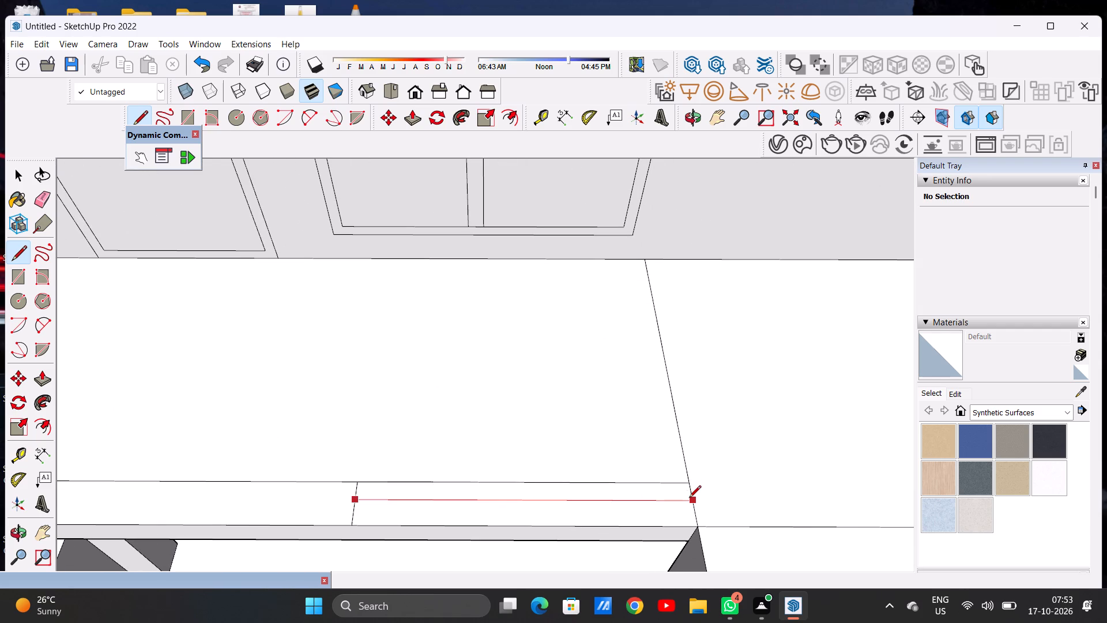
left_click(689, 498)
Draw a short line from the new lengthwise line to the terrace's outer edge, enclosing a small rectangle beside the cross line.
scroll(355, 528, "up", 6)
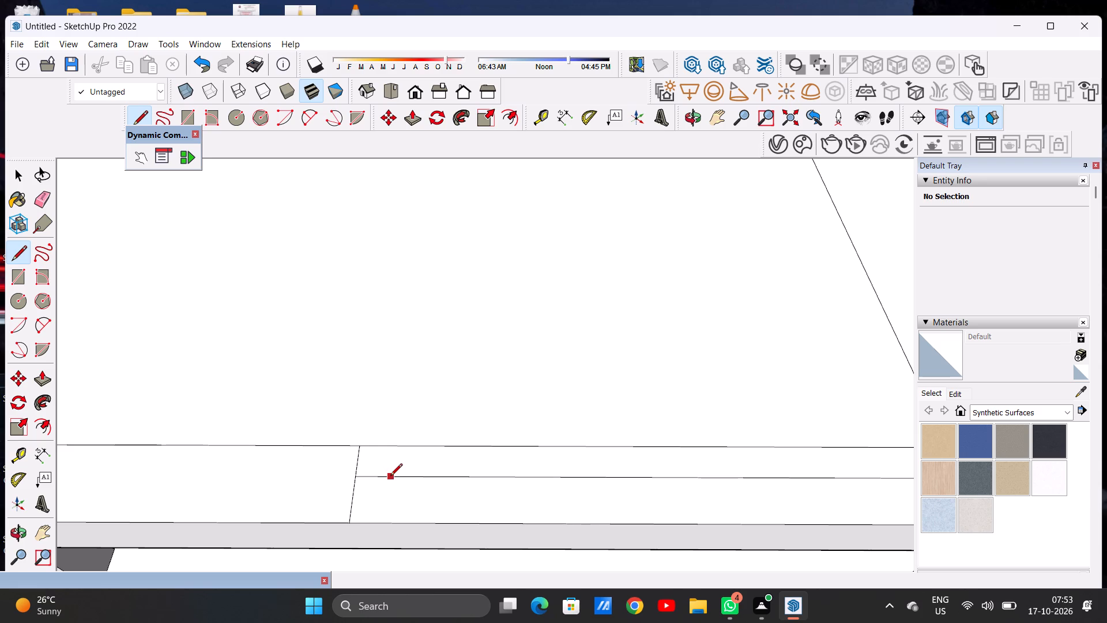
left_click(390, 476)
left_click(386, 520)
key("space")
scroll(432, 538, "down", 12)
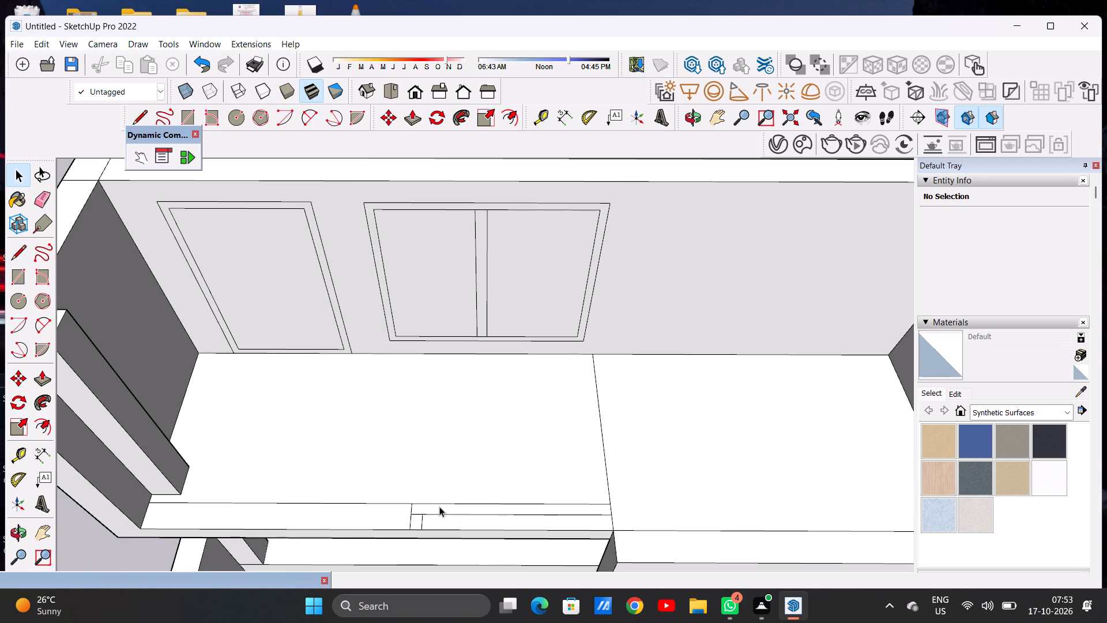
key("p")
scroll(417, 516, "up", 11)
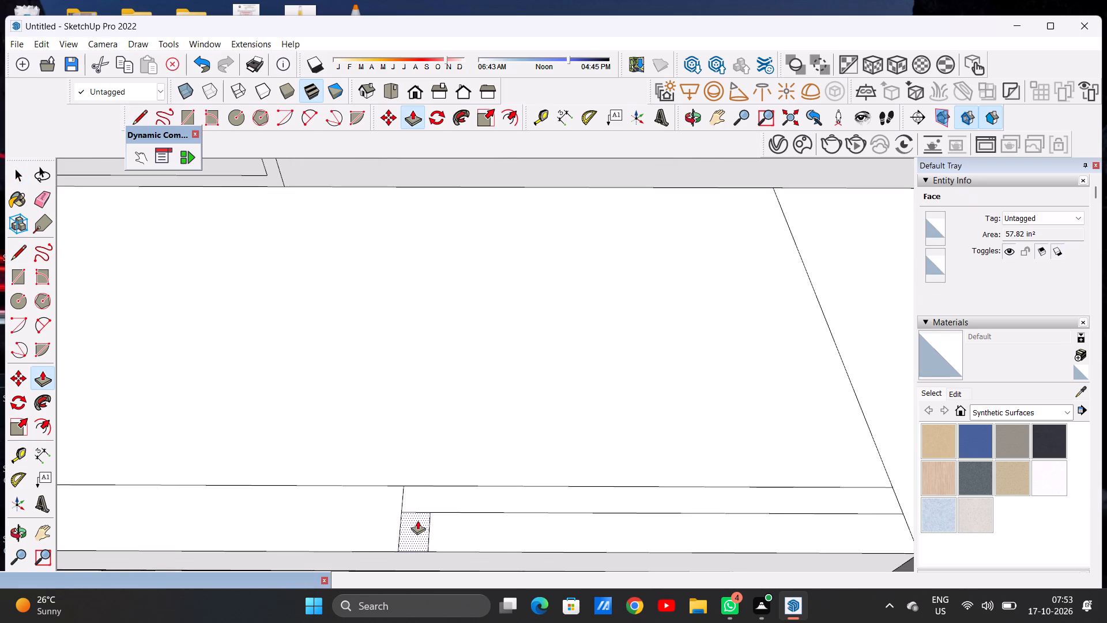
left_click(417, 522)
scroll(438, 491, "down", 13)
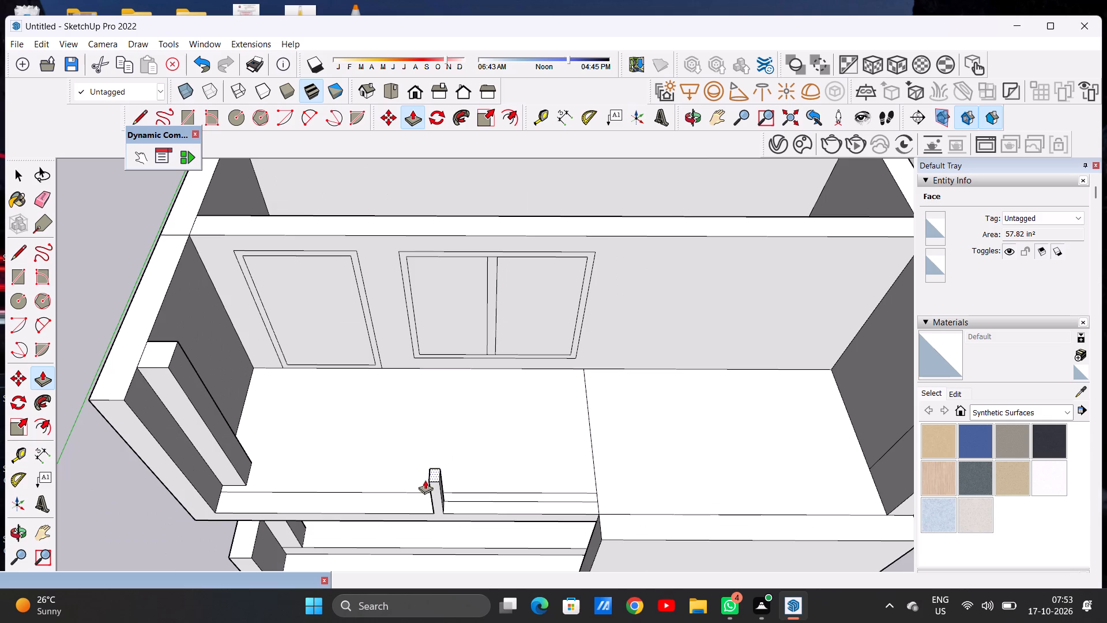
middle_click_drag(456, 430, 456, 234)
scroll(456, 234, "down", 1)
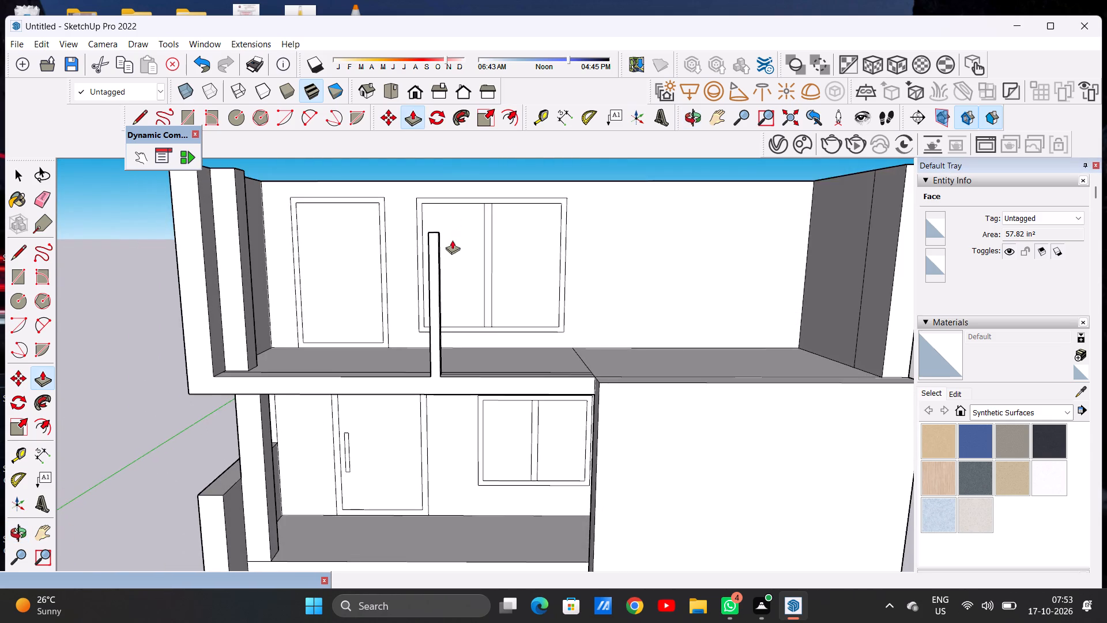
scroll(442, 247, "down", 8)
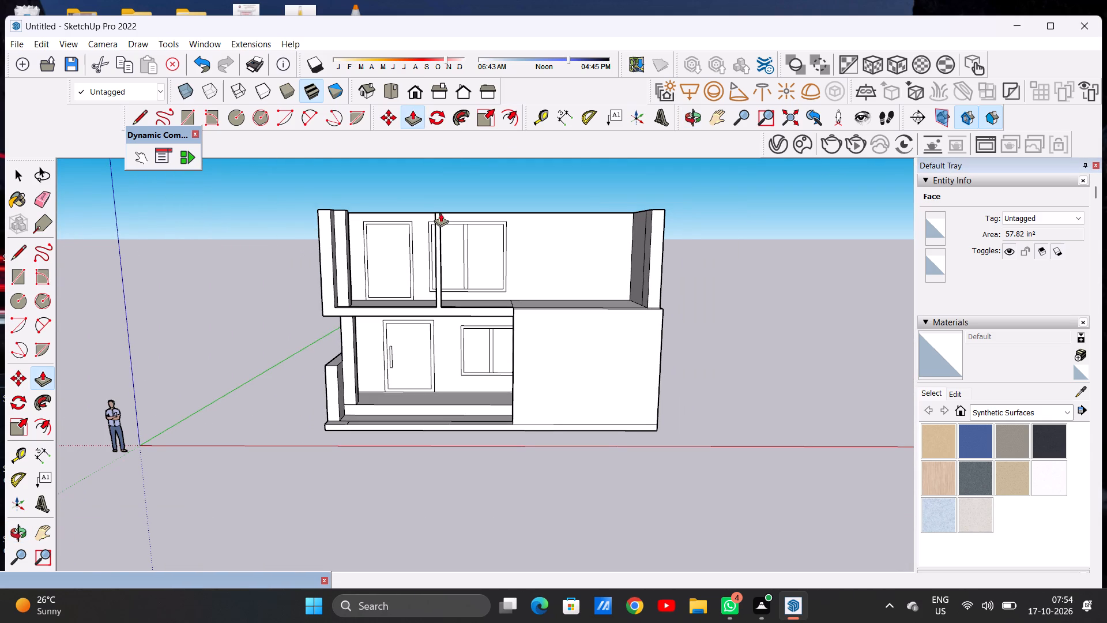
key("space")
Copy the small rectangle along the terrace's front edge to near the strip's far end by the floor's dividing line.
middle_click_drag(443, 267, 432, 511)
scroll(467, 383, "up", 13)
scroll(332, 371, "up", 5)
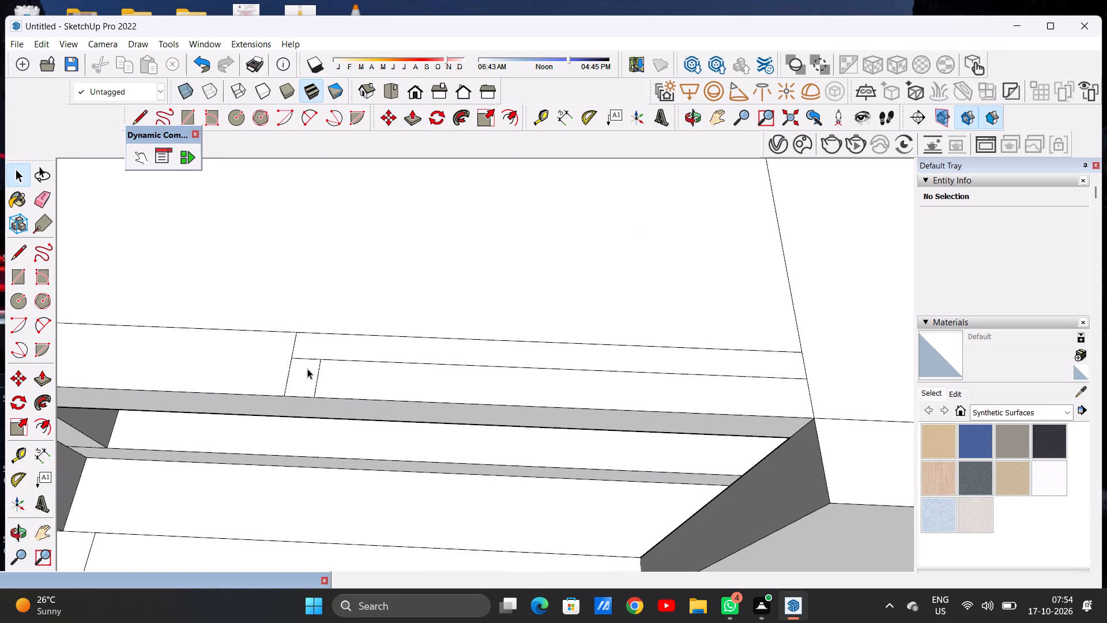
double_click(307, 373)
key("m")
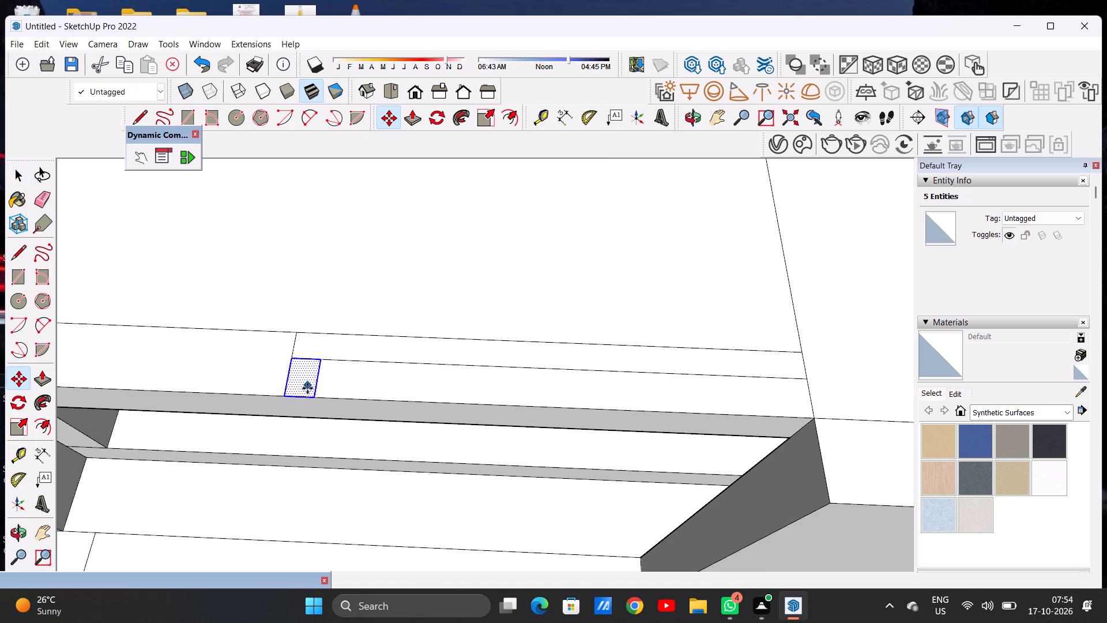
left_click(315, 397)
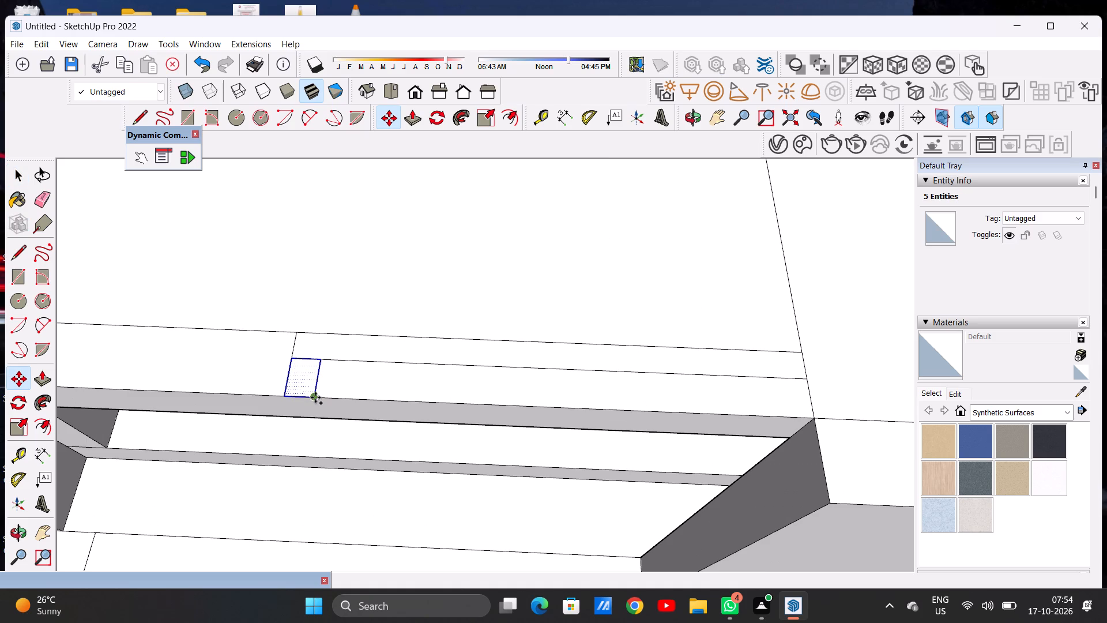
scroll(418, 391, "down", 3)
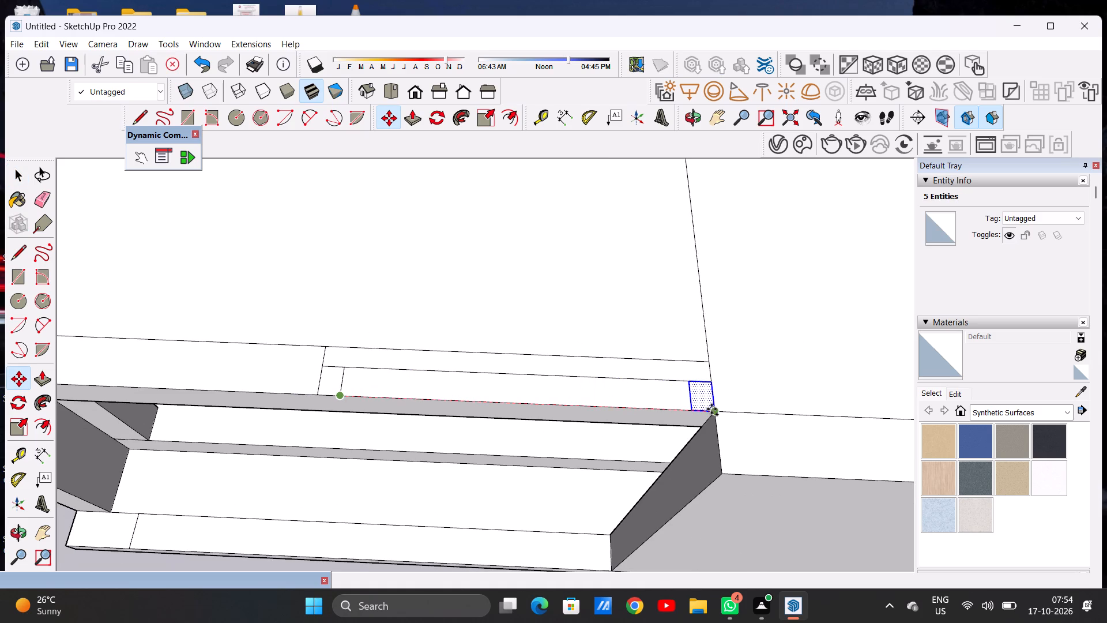
left_click(658, 409)
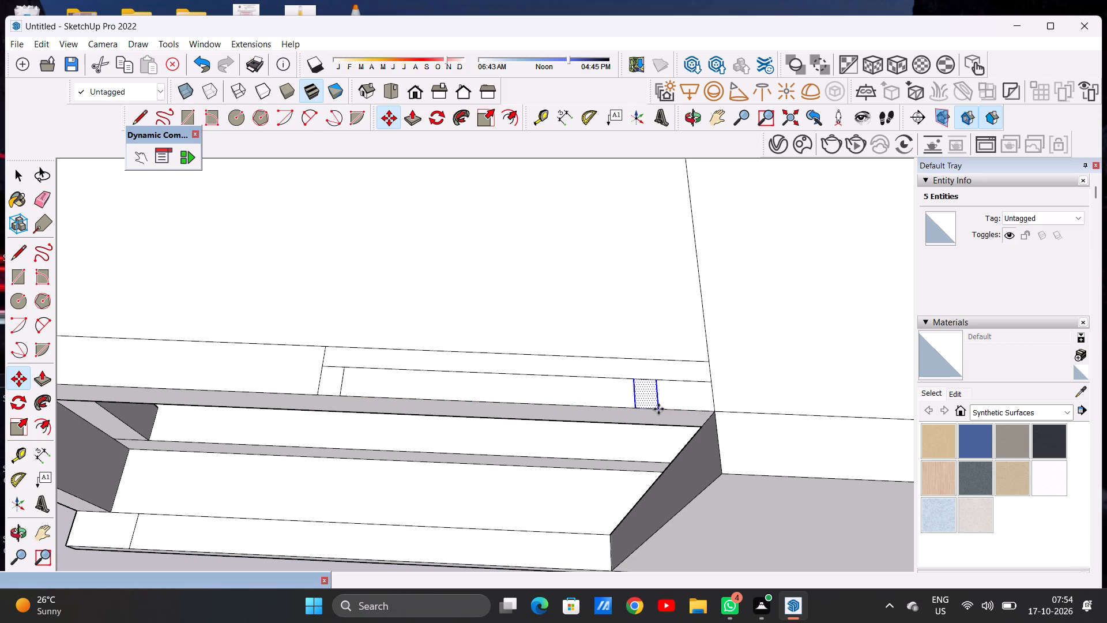
Place five more copies of the rectangle along the front edge, alternating inward from both ends with narrow gaps between them.
left_click(658, 409)
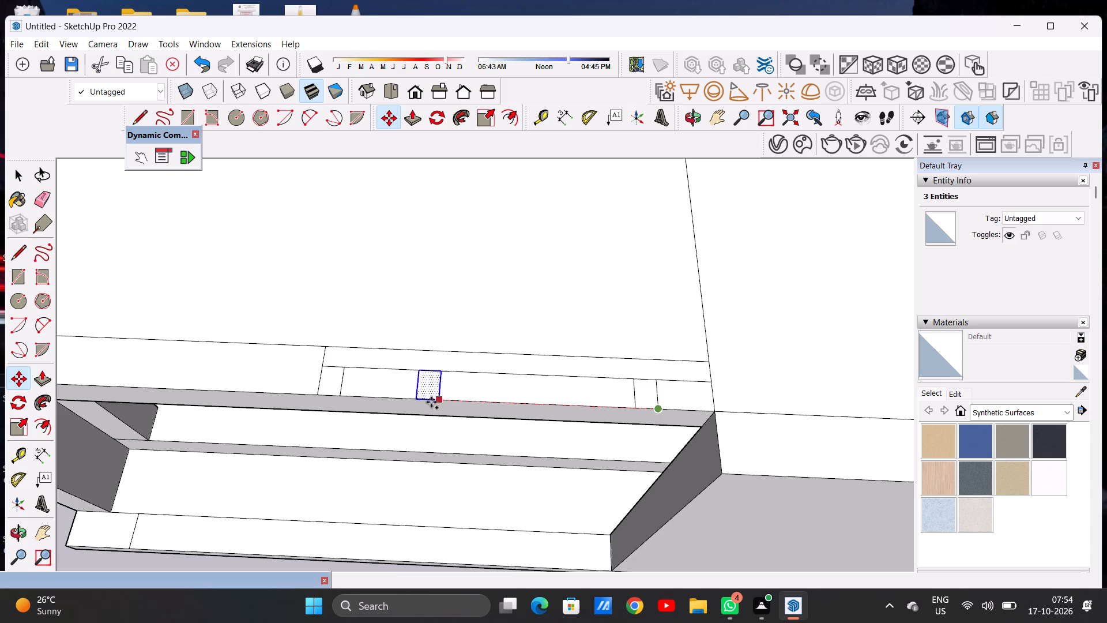
left_click(372, 395)
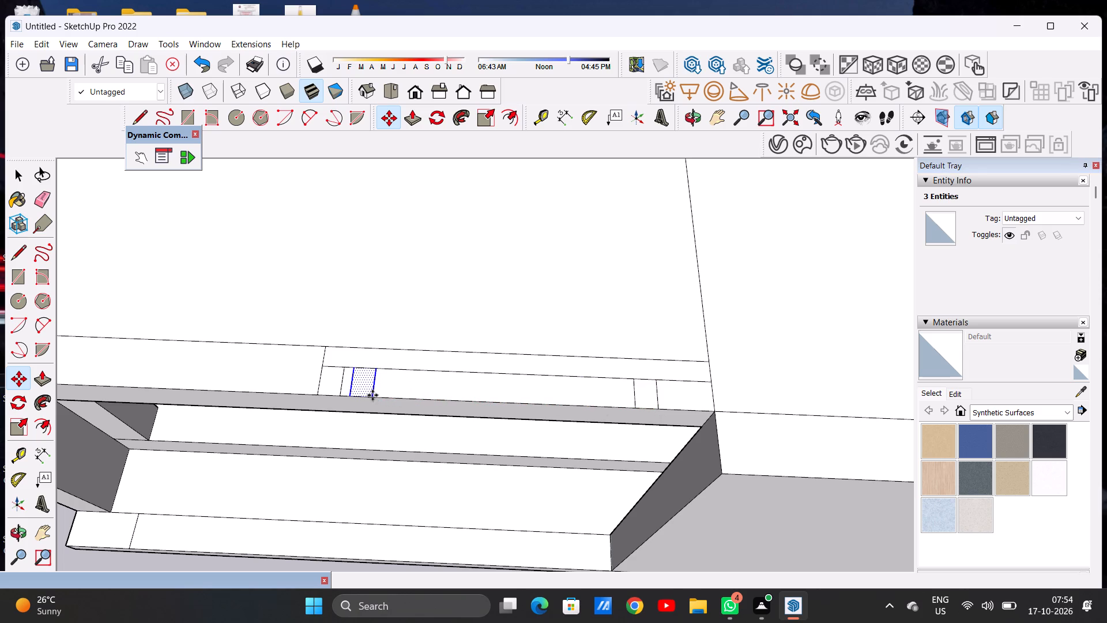
left_click(372, 395)
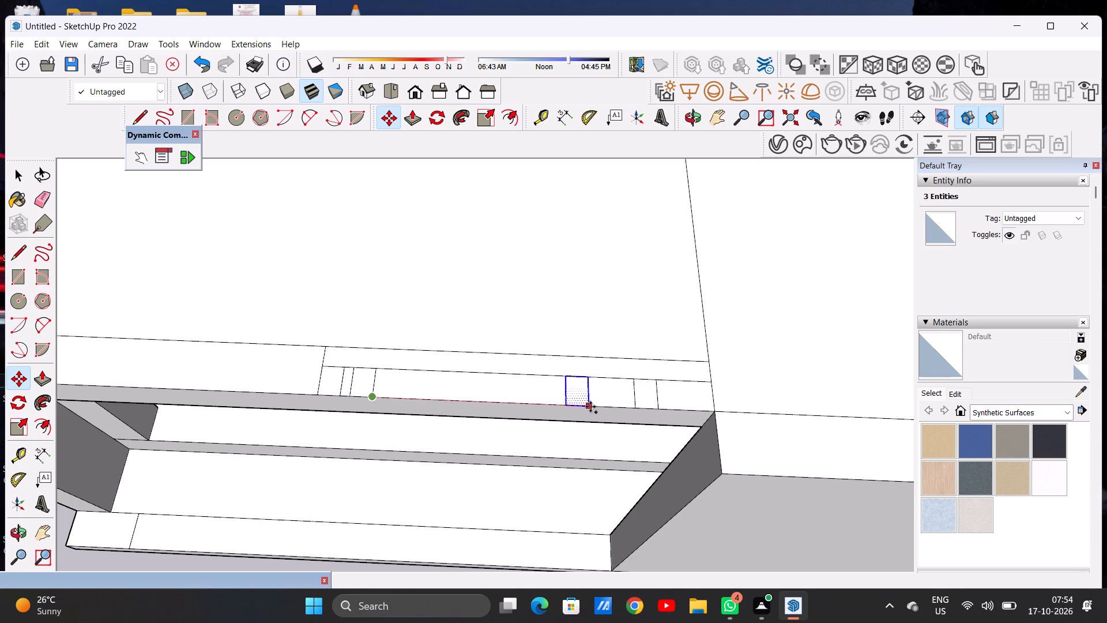
left_click(625, 404)
left_click(625, 404)
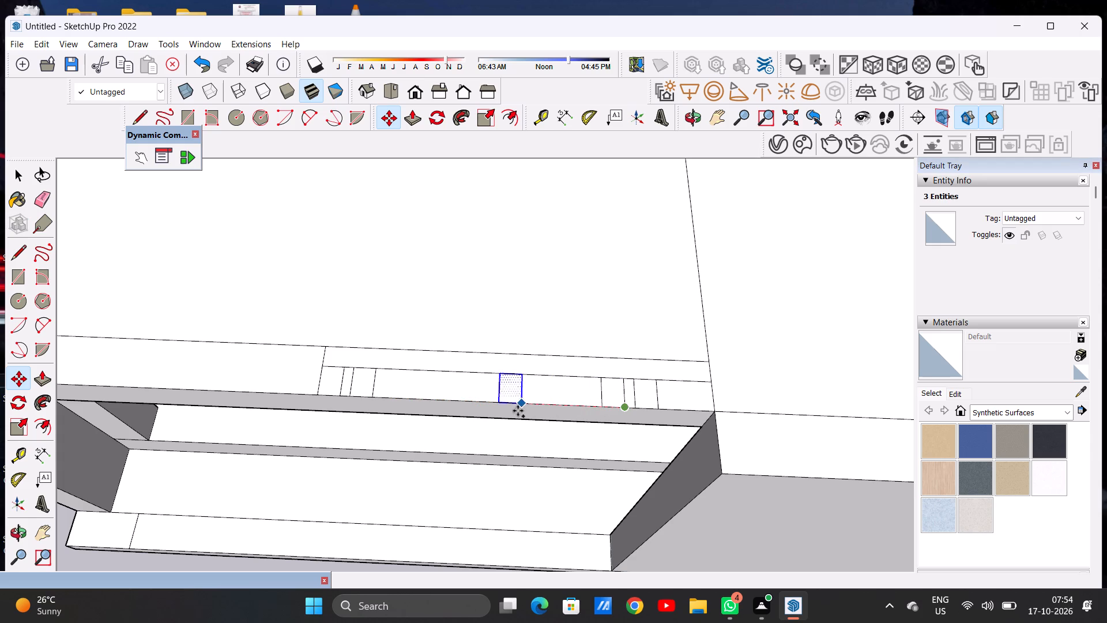
left_click(404, 393)
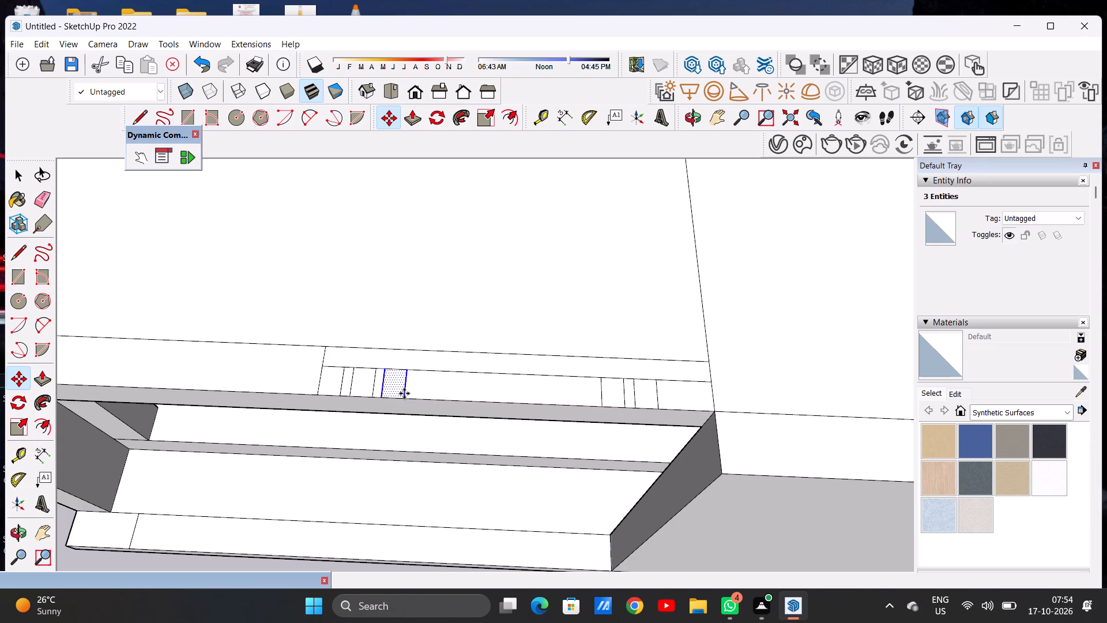
left_click(404, 393)
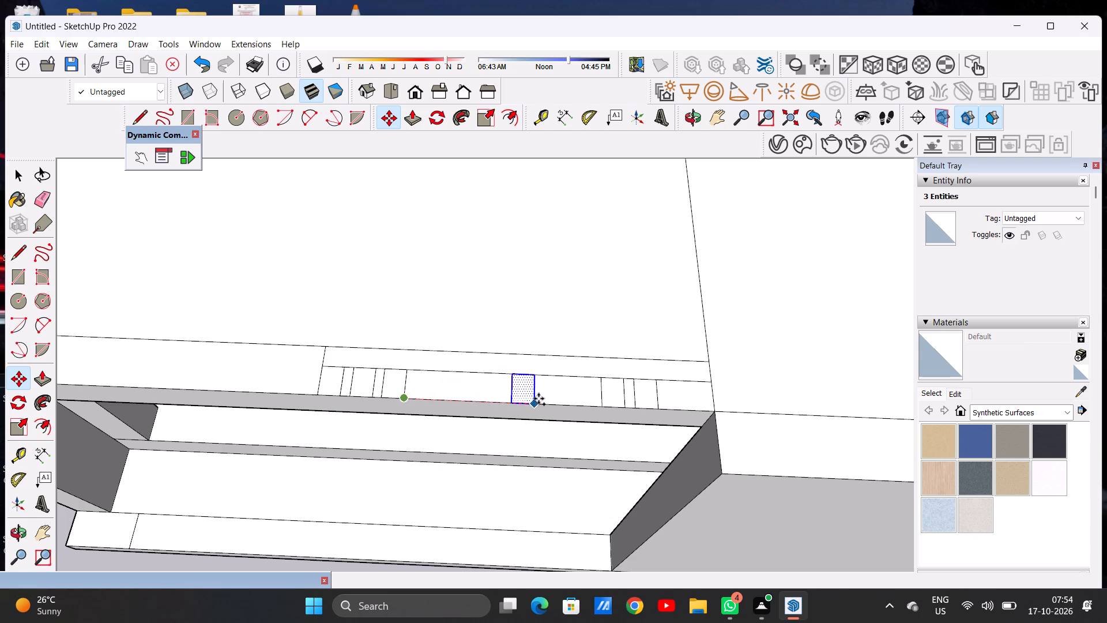
left_click(593, 406)
left_click(593, 406)
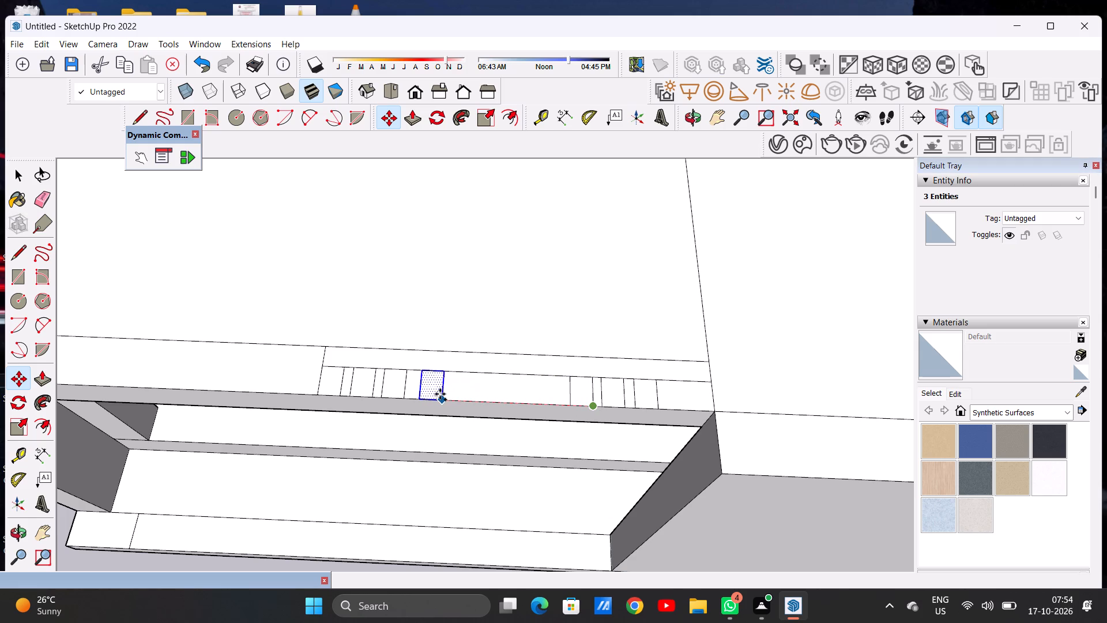
left_click(434, 393)
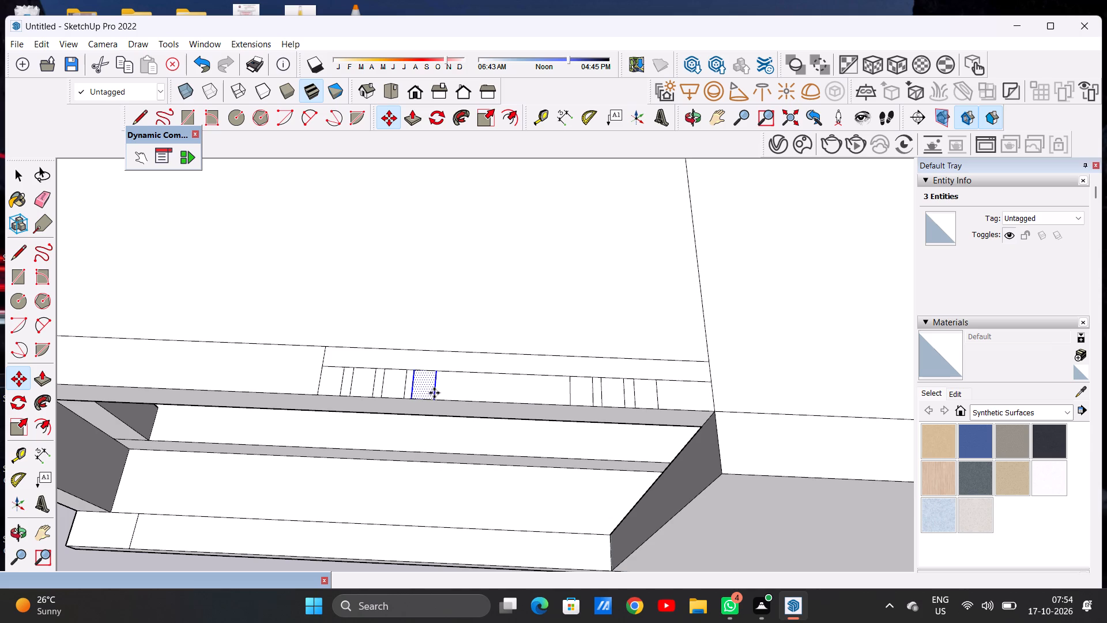
Place four more spaced copies of the rectangle to fill the middle of the row, and clear the selection.
left_click(434, 393)
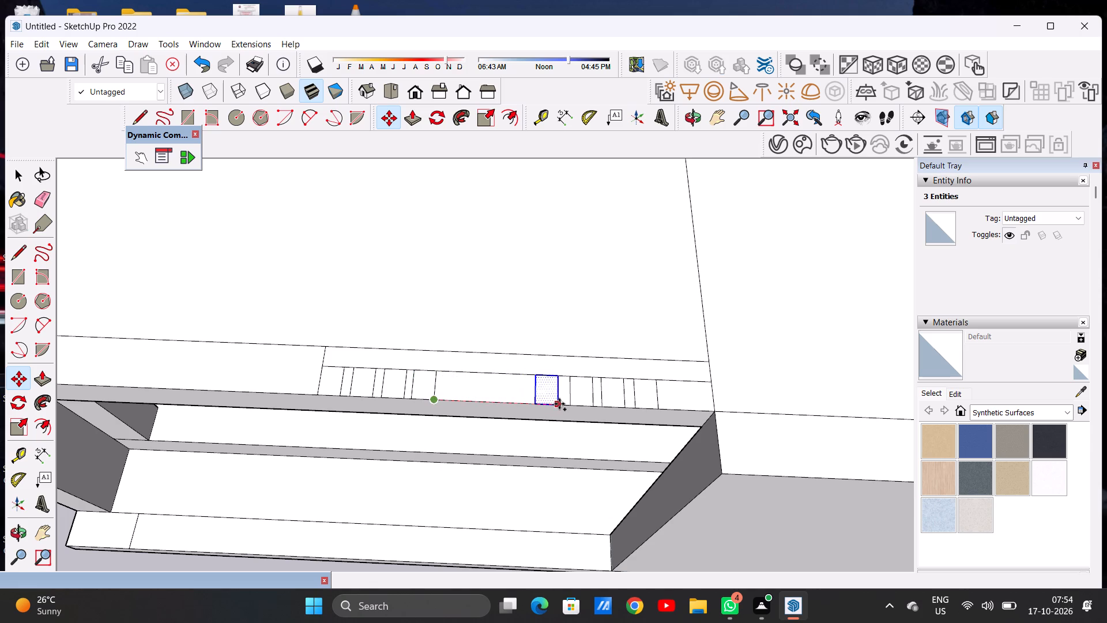
left_click(561, 406)
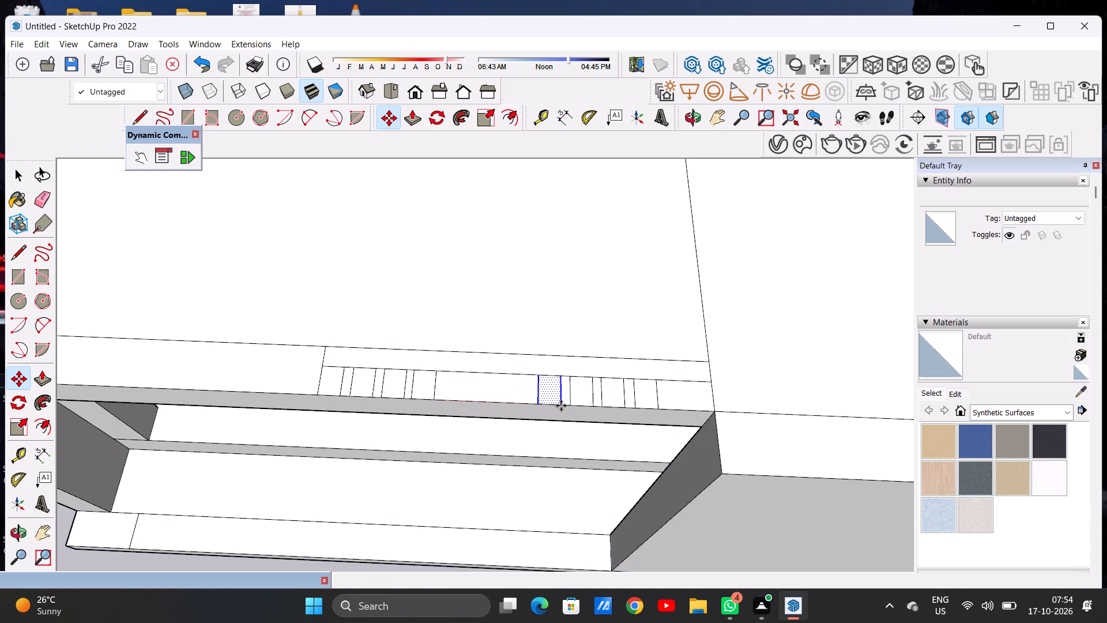
left_click(561, 406)
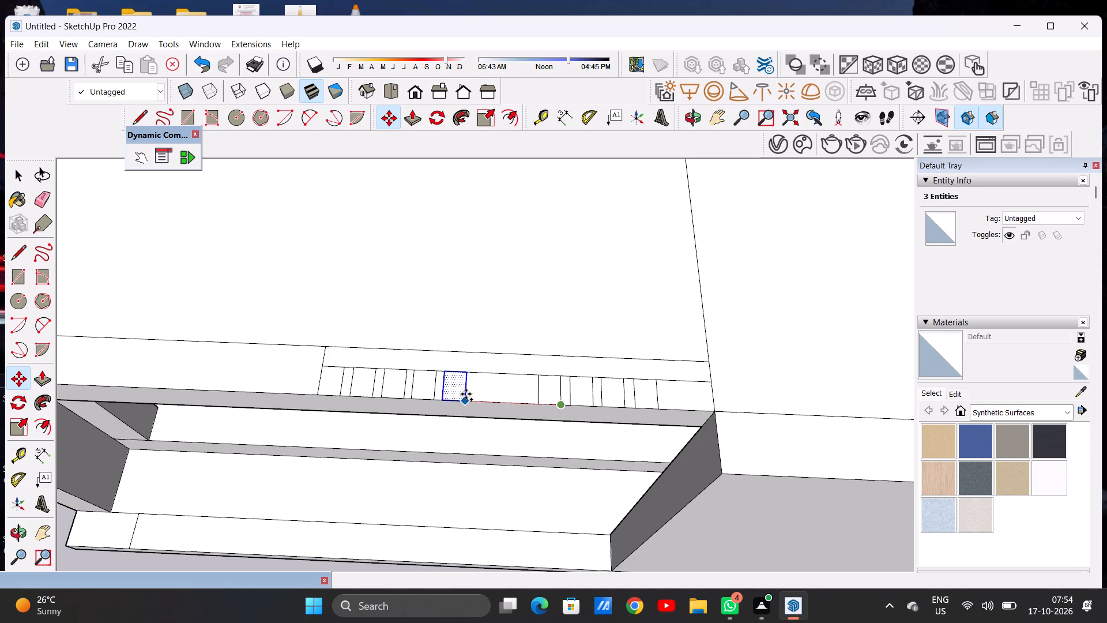
left_click(466, 394)
left_click(466, 394)
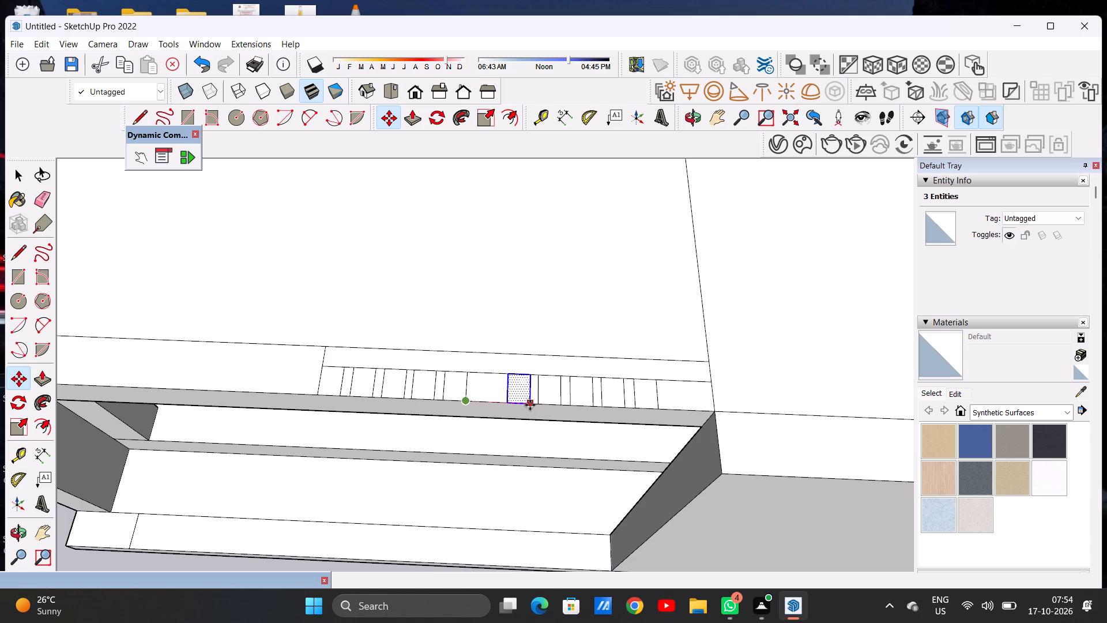
left_click(530, 405)
left_click(530, 405)
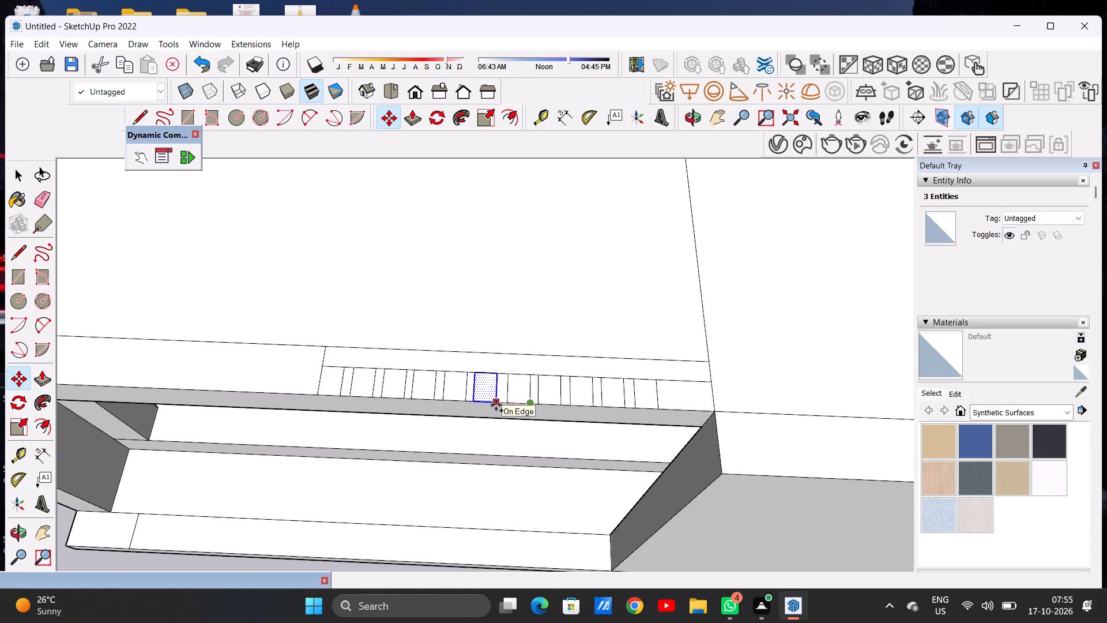
left_click(498, 405)
key("space")
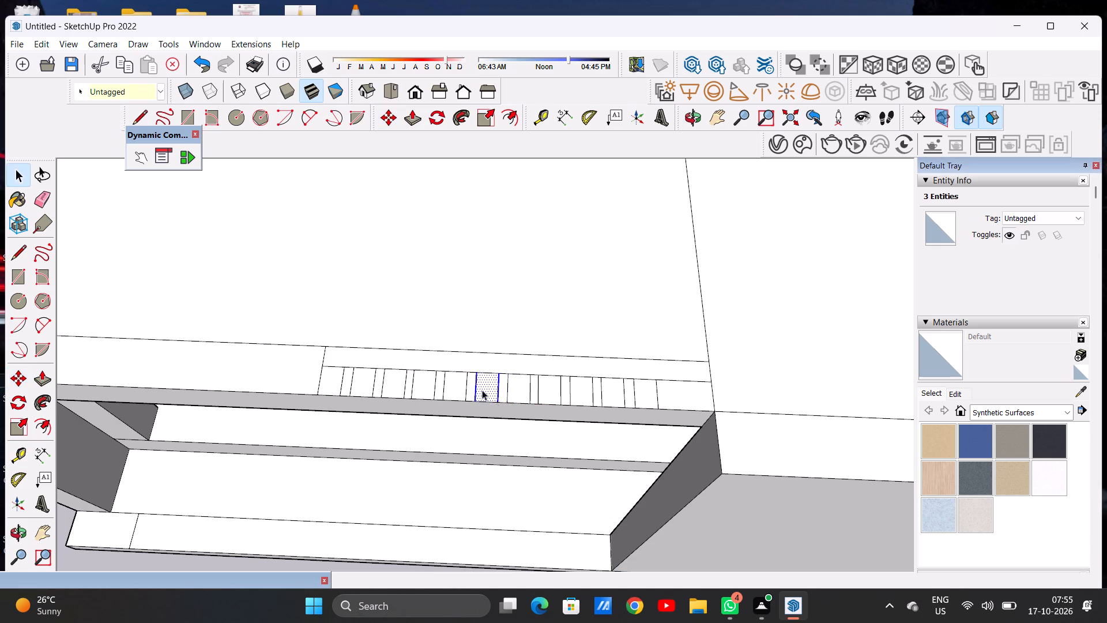
scroll(484, 386, "down", 15)
left_click(262, 423)
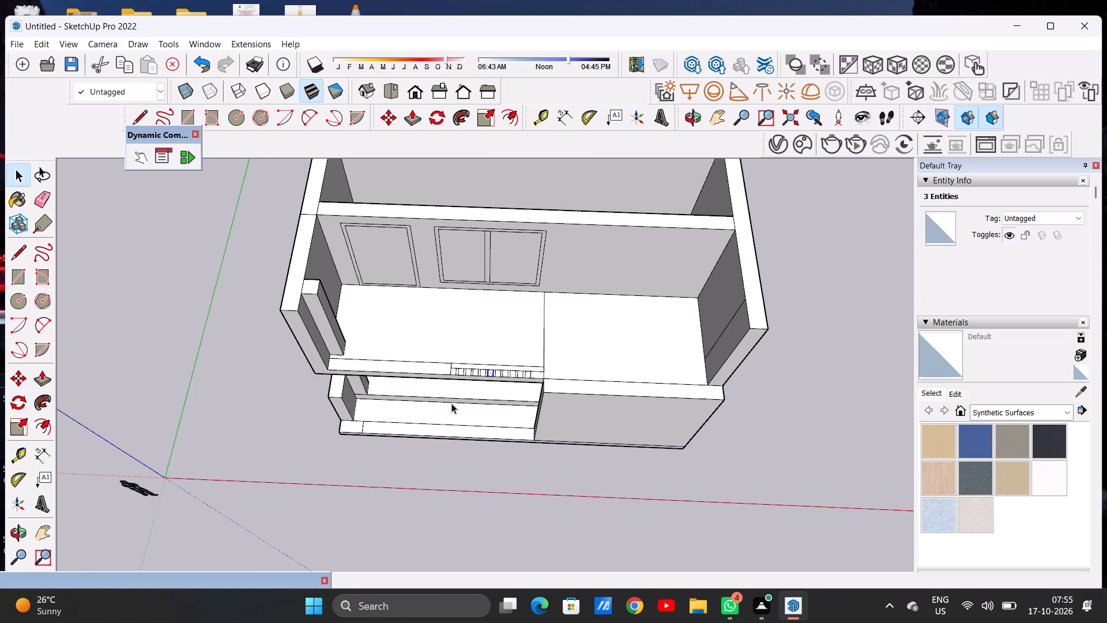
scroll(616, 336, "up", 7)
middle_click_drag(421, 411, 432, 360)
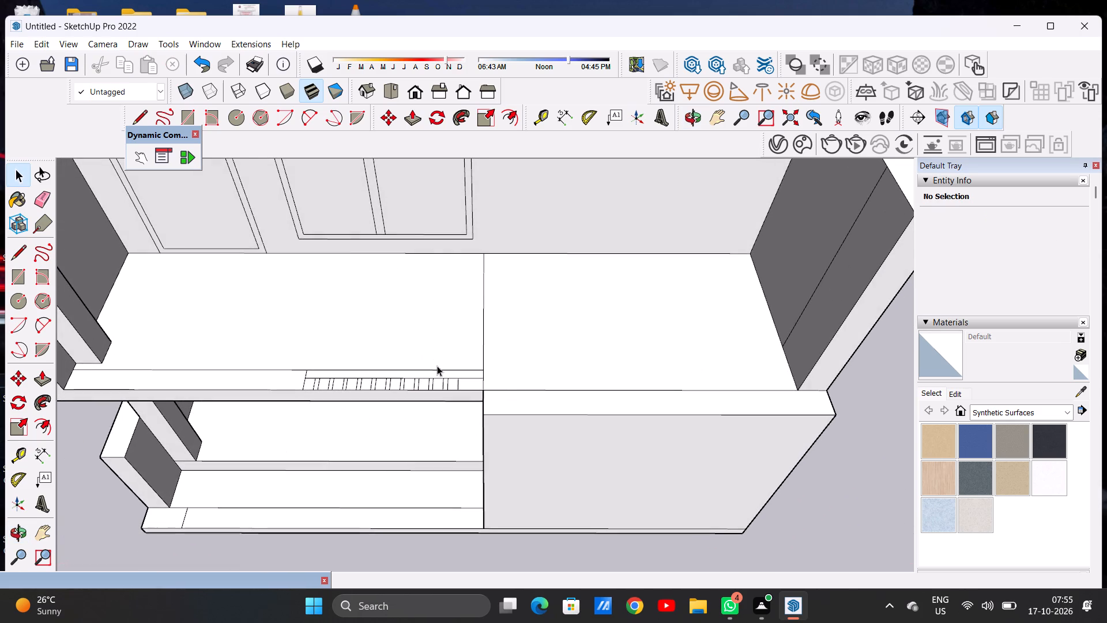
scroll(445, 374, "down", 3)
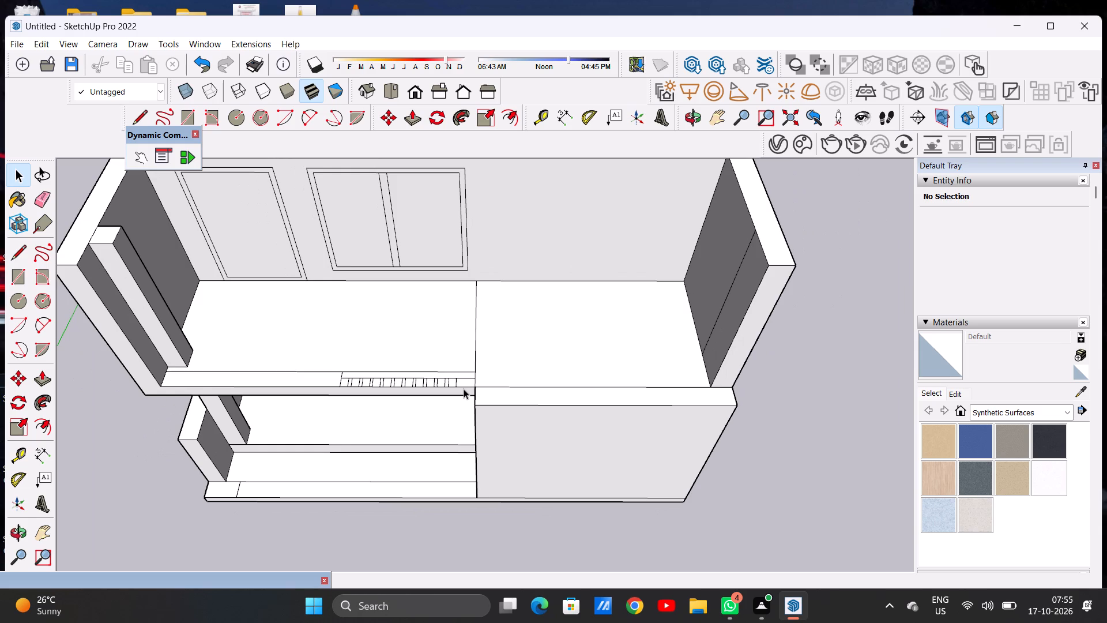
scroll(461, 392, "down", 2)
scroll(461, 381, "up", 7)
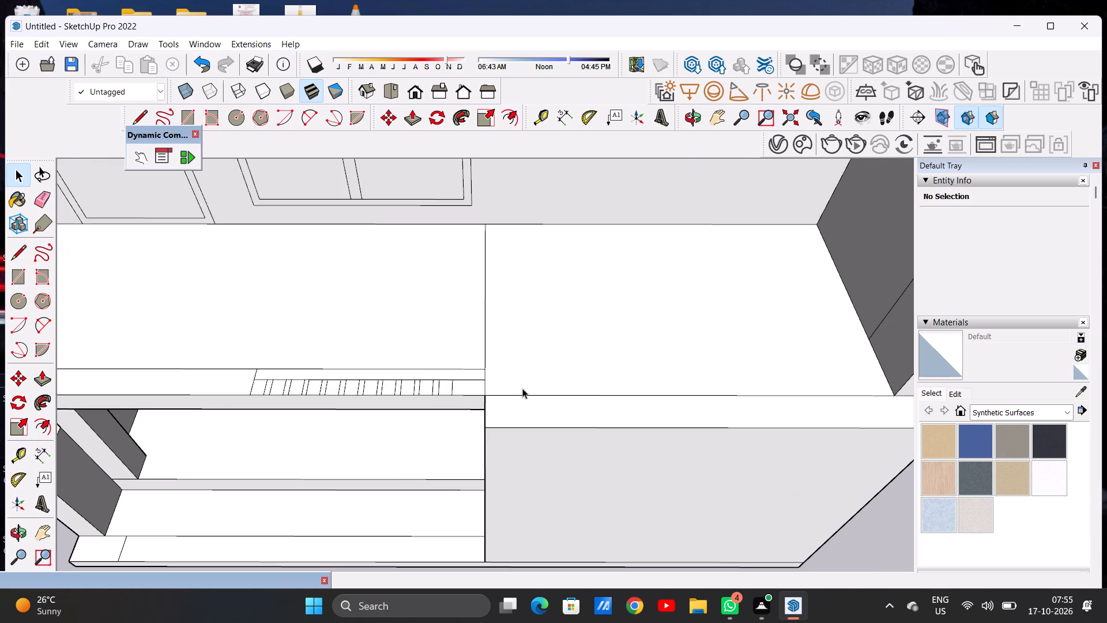
Draw a short line across the terrace's front strip beside the last slat base, enclosing a rectangle at the floor's dividing line.
scroll(579, 380, "down", 2)
scroll(470, 387, "up", 3)
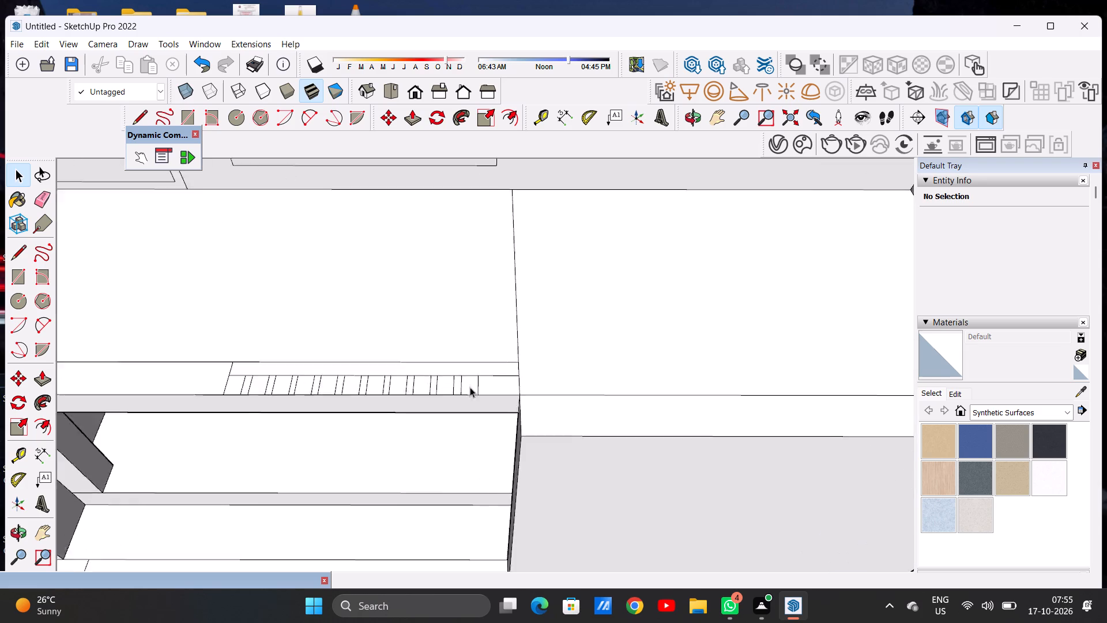
scroll(470, 387, "up", 5)
key("l")
scroll(488, 390, "up", 5)
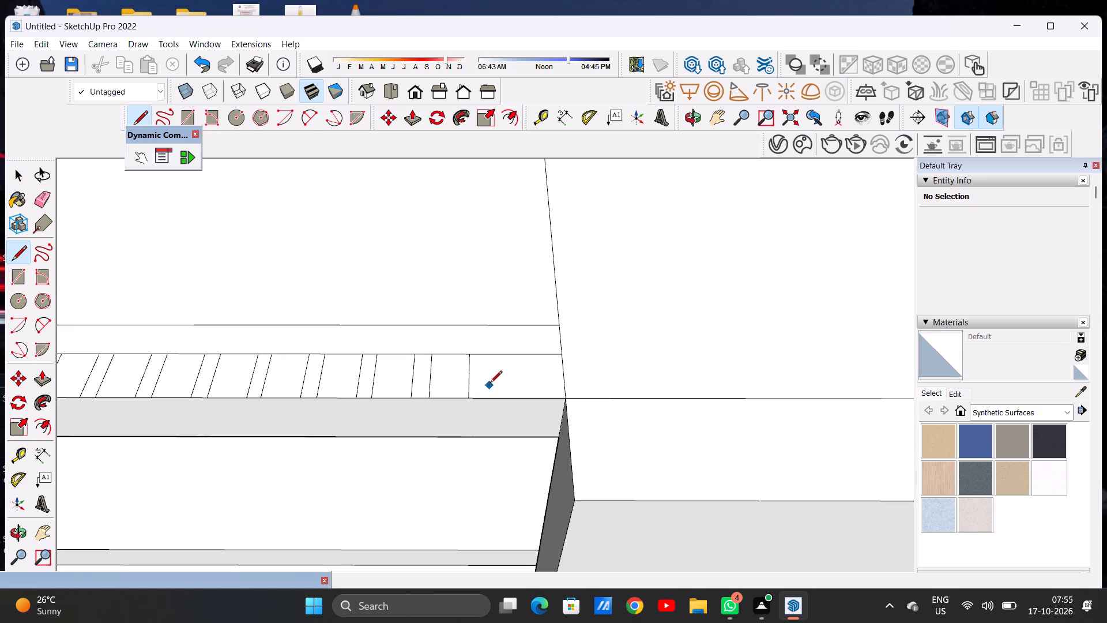
left_click(482, 354)
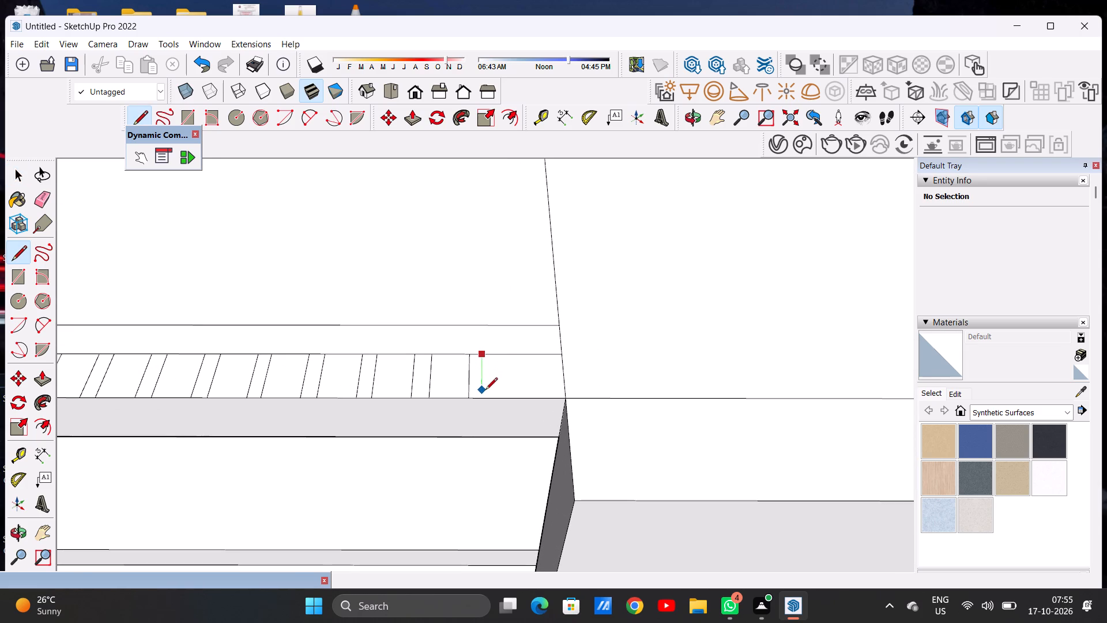
left_click(485, 397)
key("space")
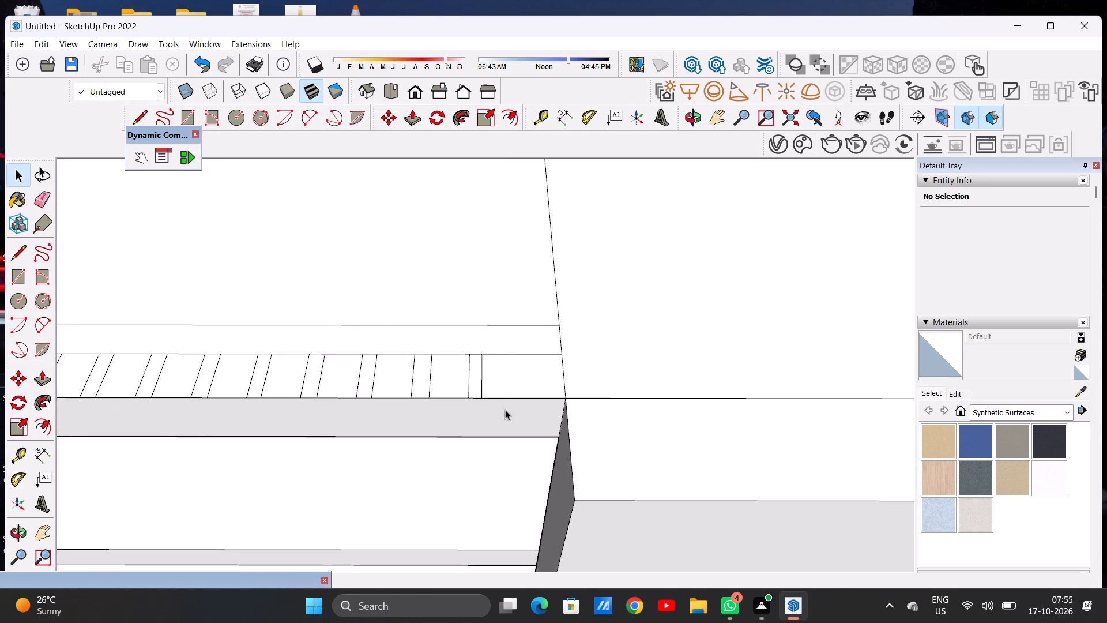
Push/Pull the end rectangle by the floor's dividing line upward into a pillar level with the terrace side wall's top.
scroll(507, 424, "down", 7)
key("p")
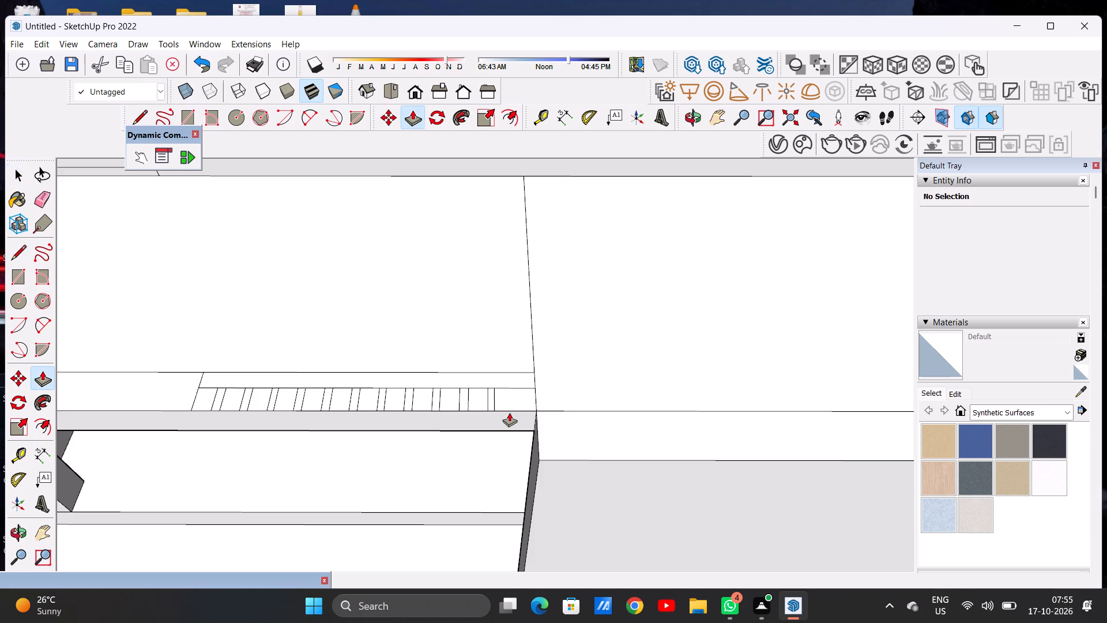
left_click(513, 397)
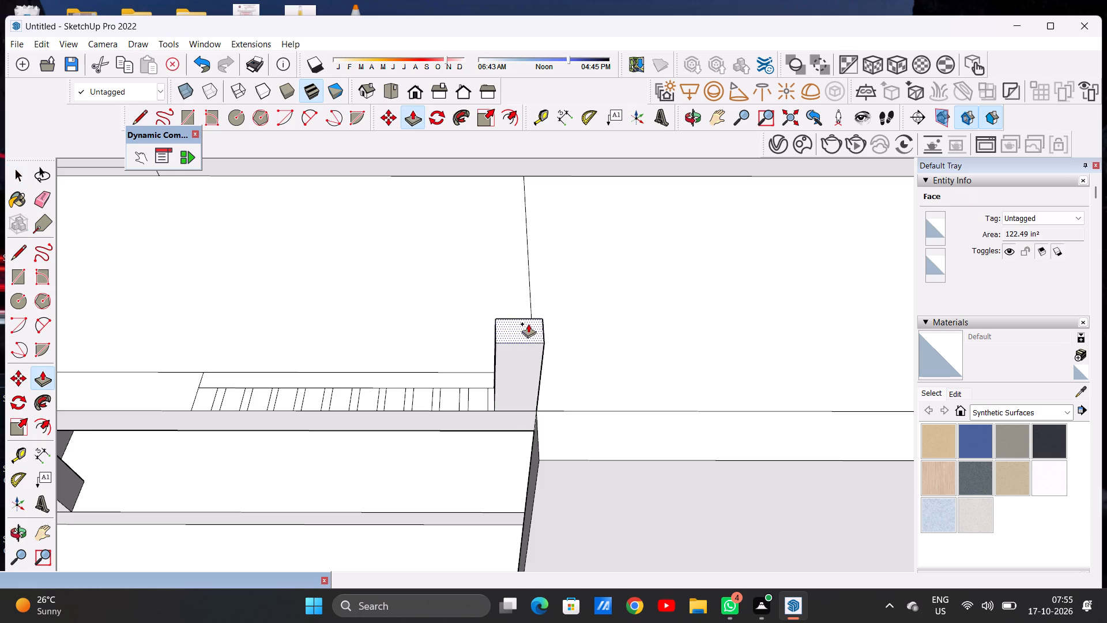
scroll(530, 321, "down", 13)
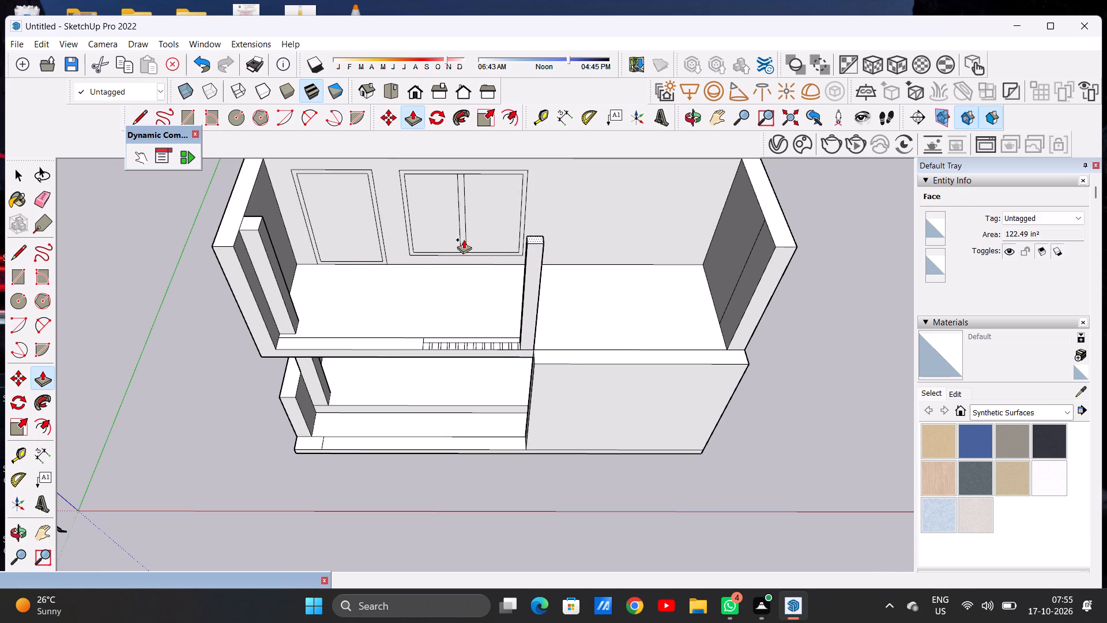
left_click(232, 250)
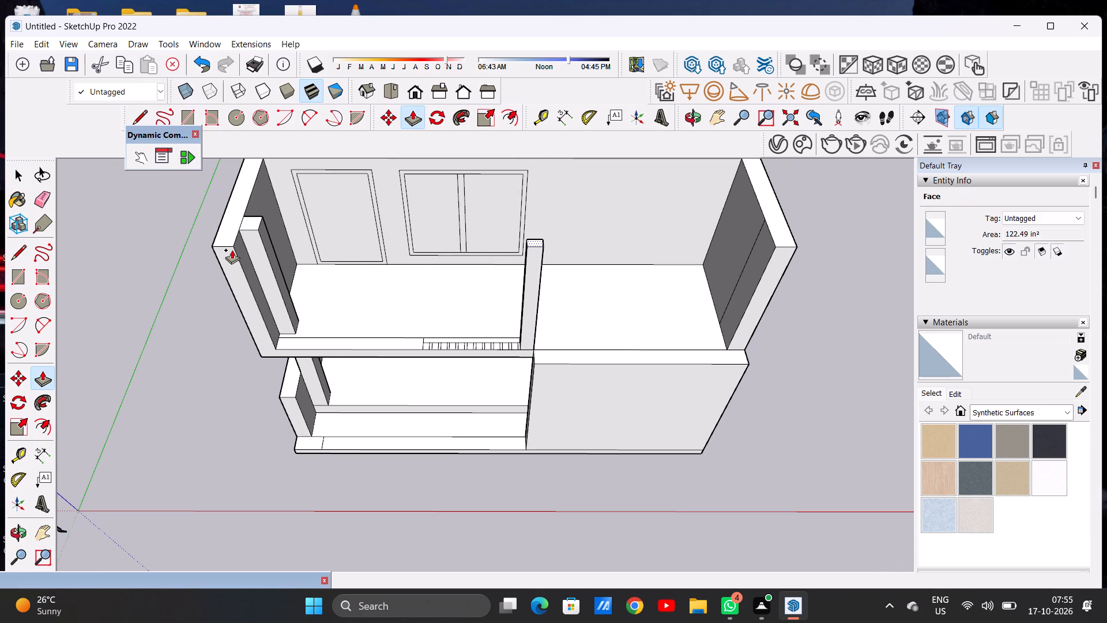
key("space")
Examine the house's front, porch and upper terrace from low, side and overhead viewpoints.
scroll(483, 433, "down", 6)
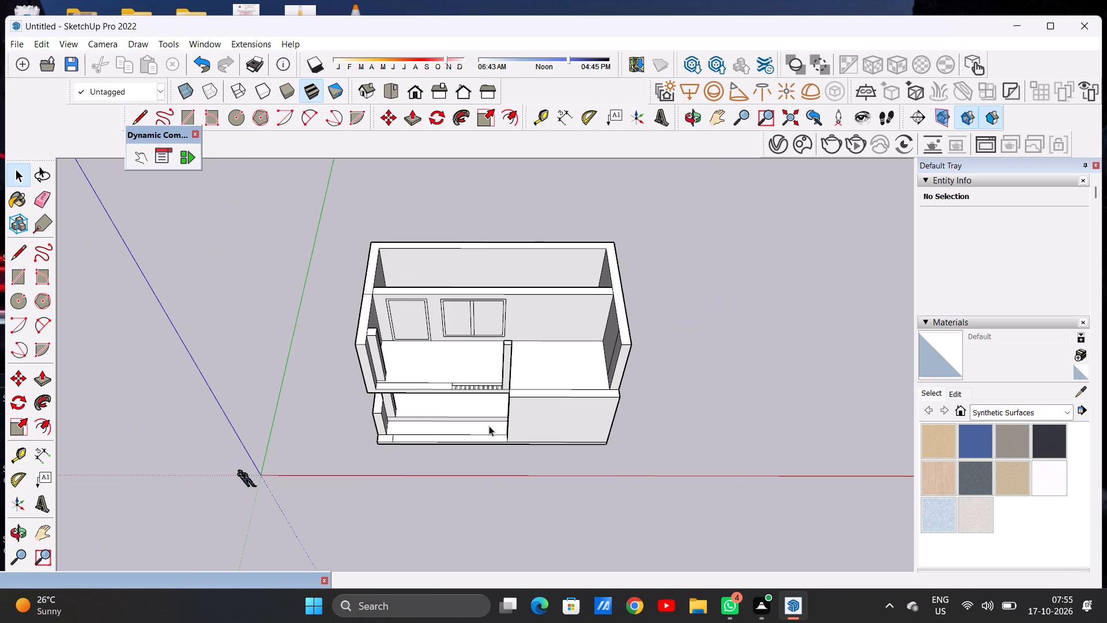
scroll(489, 426, "down", 1)
middle_click_drag(480, 442, 476, 319)
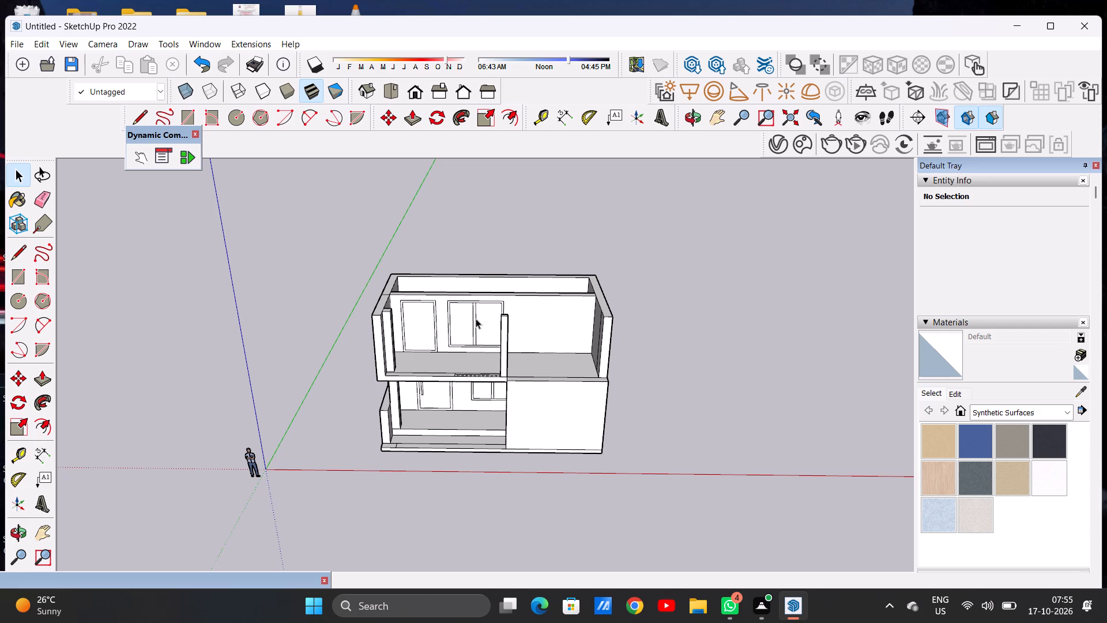
scroll(536, 355, "down", 15)
scroll(485, 376, "up", 8)
scroll(531, 368, "down", 6)
scroll(500, 341, "up", 6)
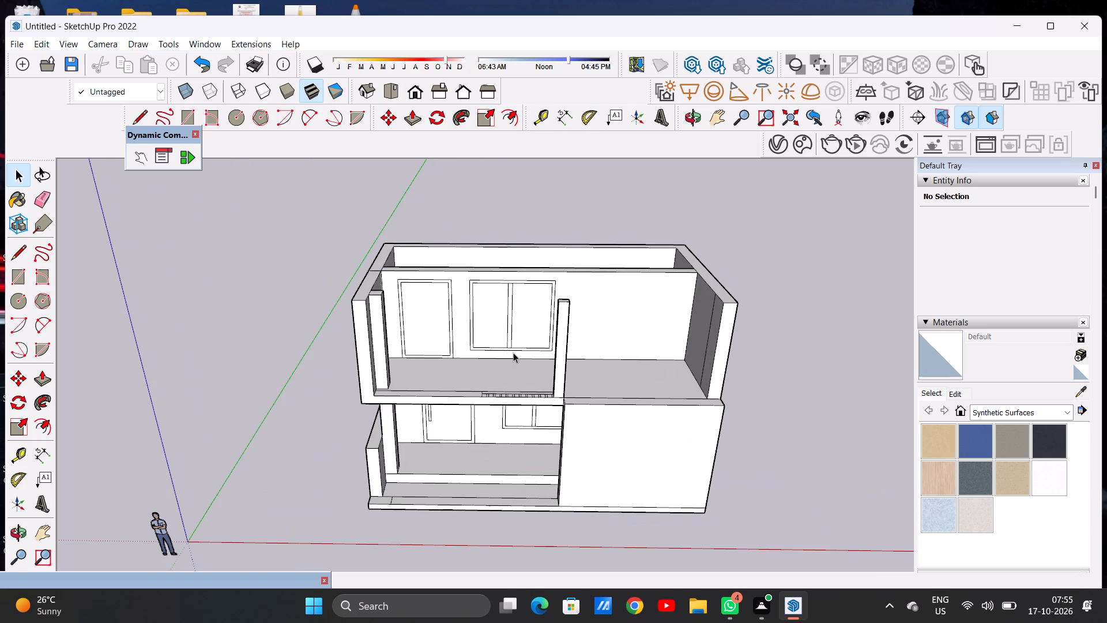
middle_click_drag(504, 359, 498, 437)
middle_click_drag(475, 329, 478, 401)
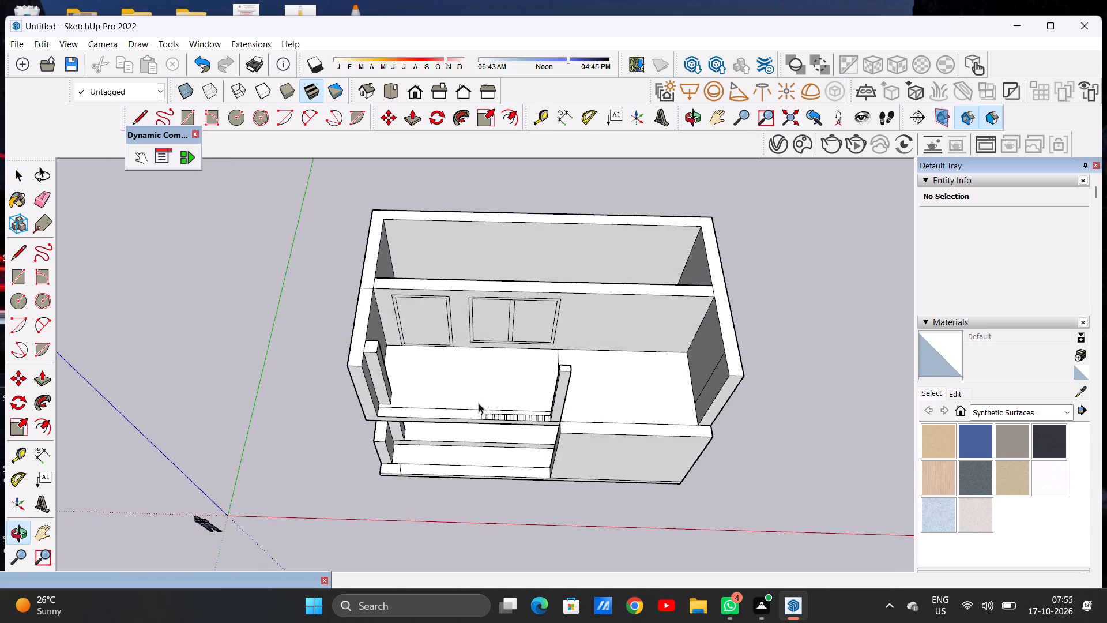
scroll(411, 363, "down", 6)
scroll(485, 367, "up", 6)
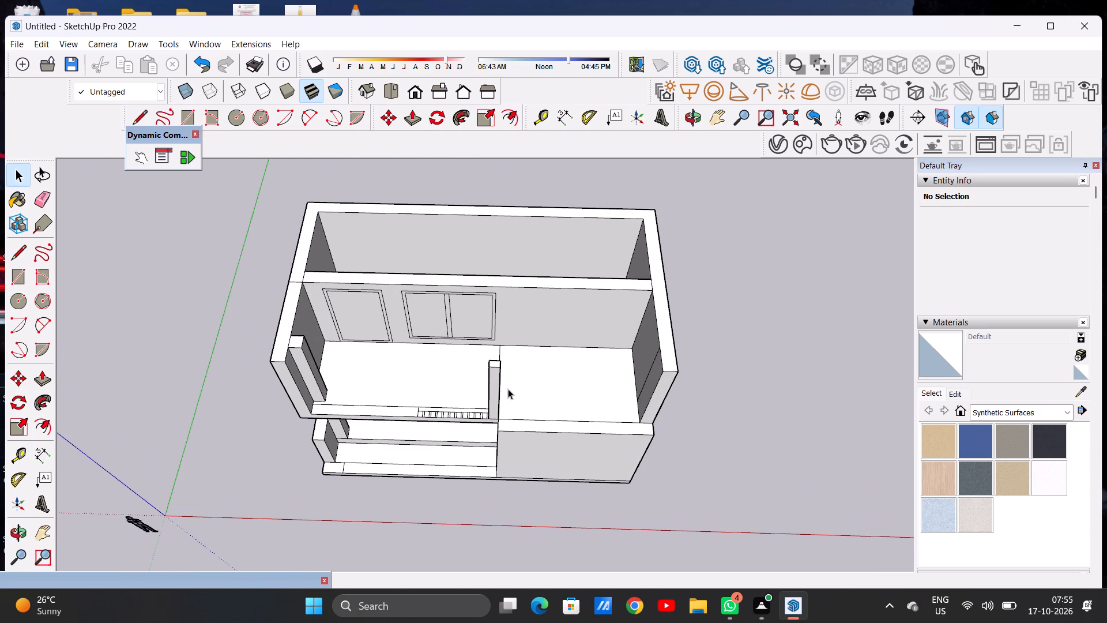
middle_click_drag(507, 371, 520, 319)
middle_click_drag(520, 326, 515, 398)
scroll(465, 339, "down", 7)
middle_click_drag(464, 404, 470, 241)
middle_click_drag(471, 410, 451, 270)
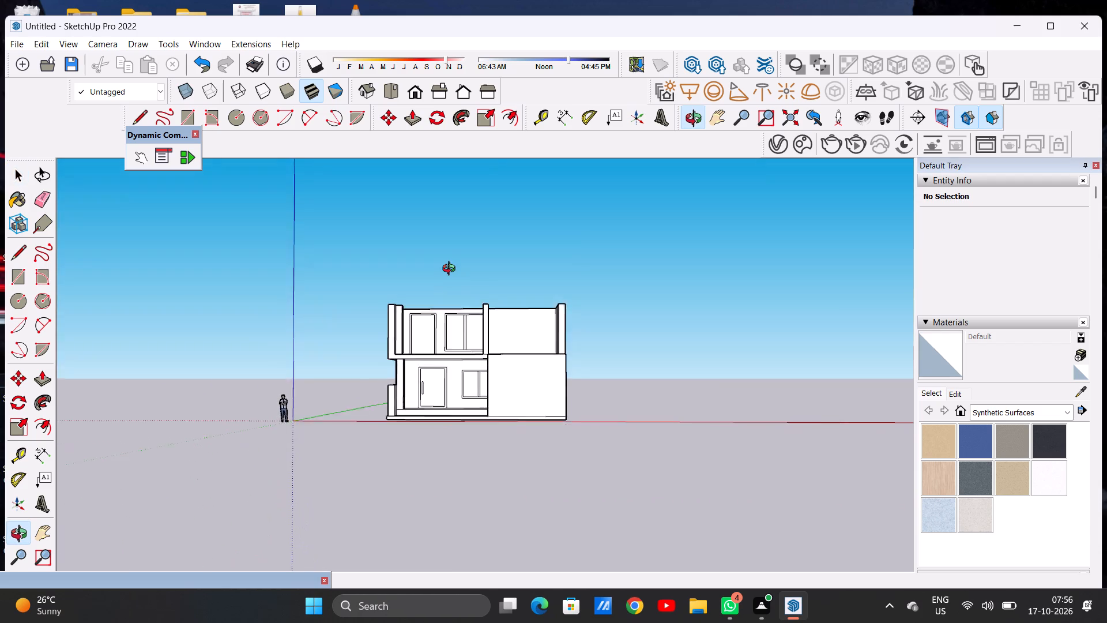
middle_click_drag(451, 270, 483, 320)
scroll(451, 397, "up", 13)
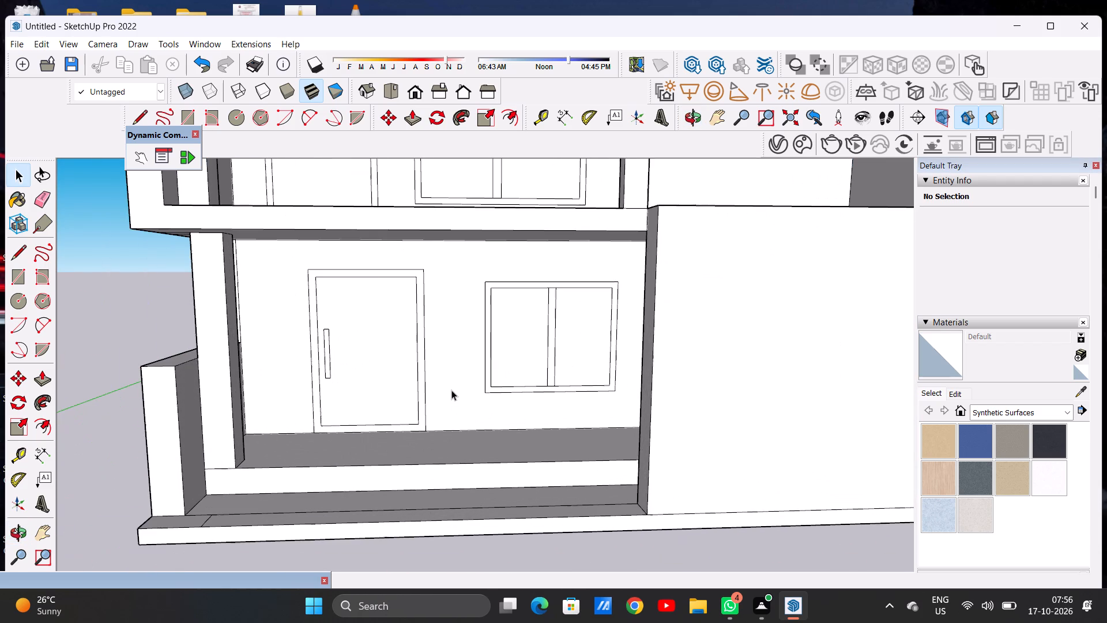
middle_click_drag(443, 377, 750, 360)
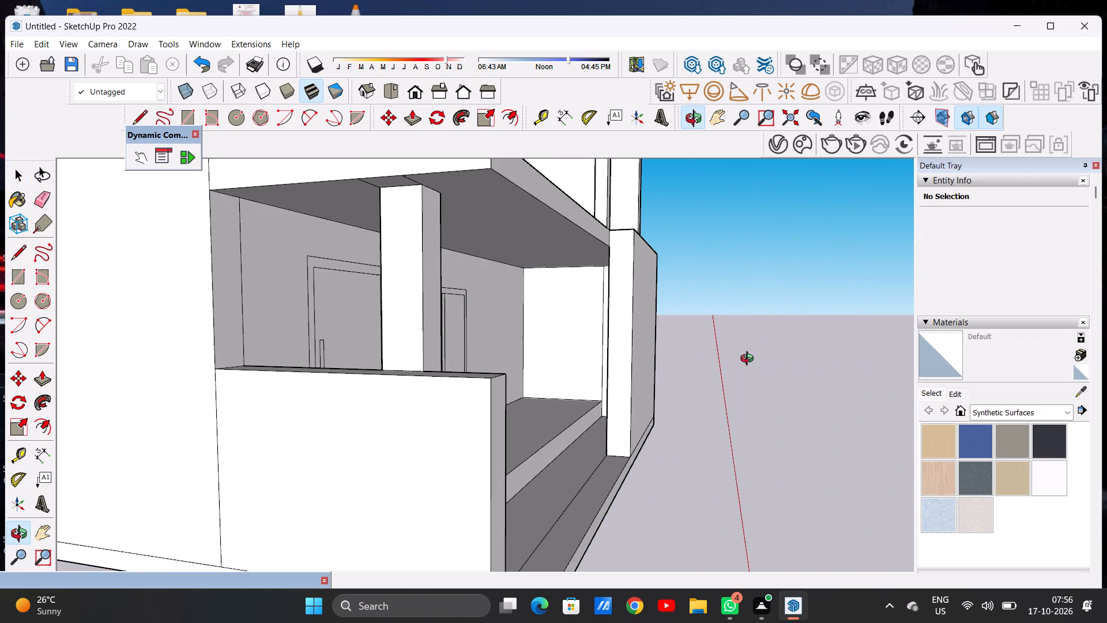
middle_click_drag(750, 360, 395, 392)
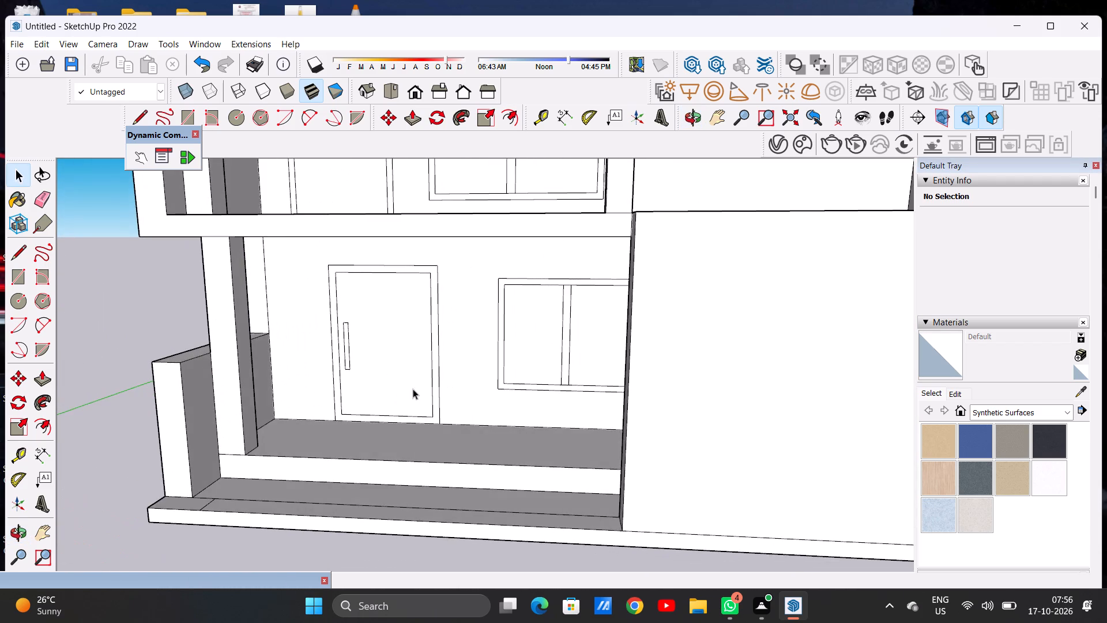
scroll(431, 389, "down", 16)
middle_click_drag(537, 299, 552, 451)
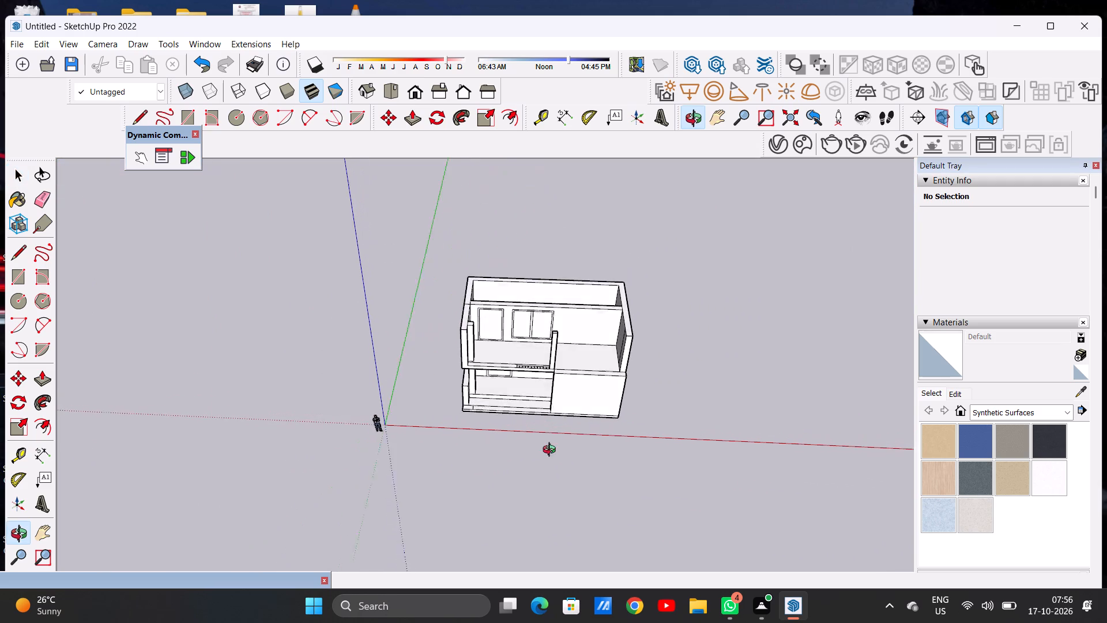
middle_click_drag(552, 451, 555, 457)
scroll(389, 373, "down", 5)
middle_click_drag(466, 352, 471, 433)
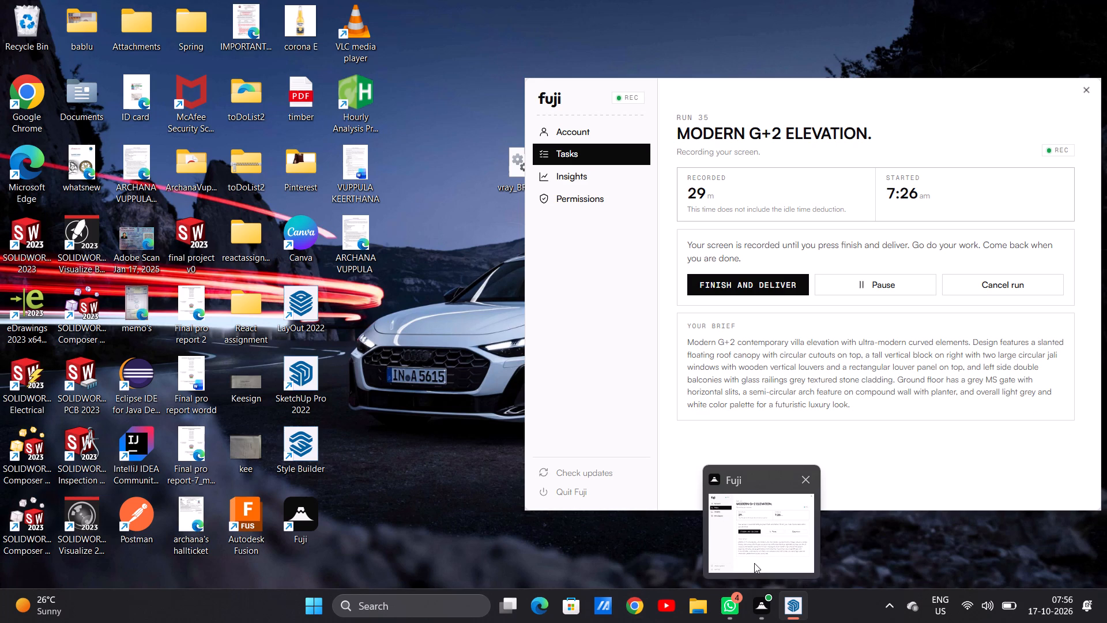
Consult the modern G+2 elevation brief and review the upper floor, terrace and front of the house against it.
left_click(784, 532)
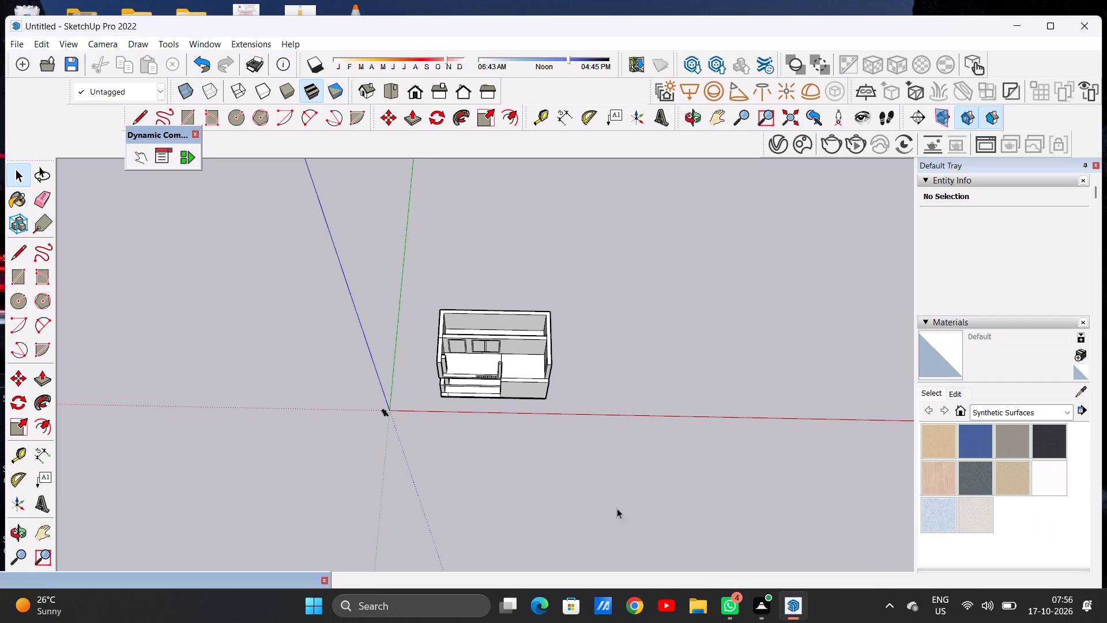
scroll(507, 372, "up", 8)
scroll(439, 320, "up", 2)
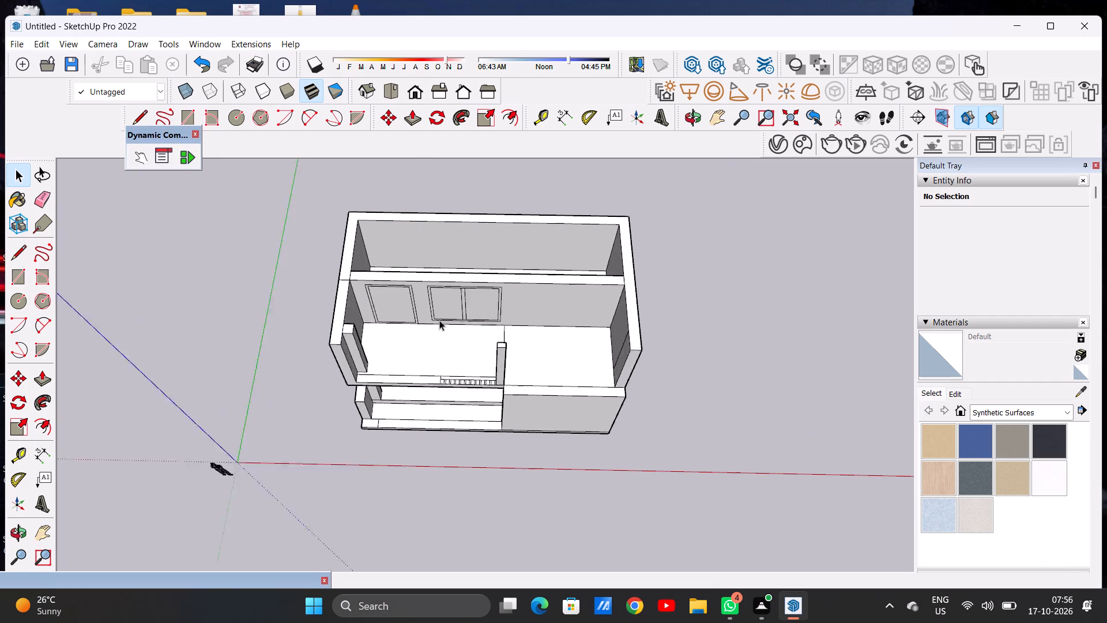
scroll(439, 320, "up", 9)
scroll(475, 301, "down", 1)
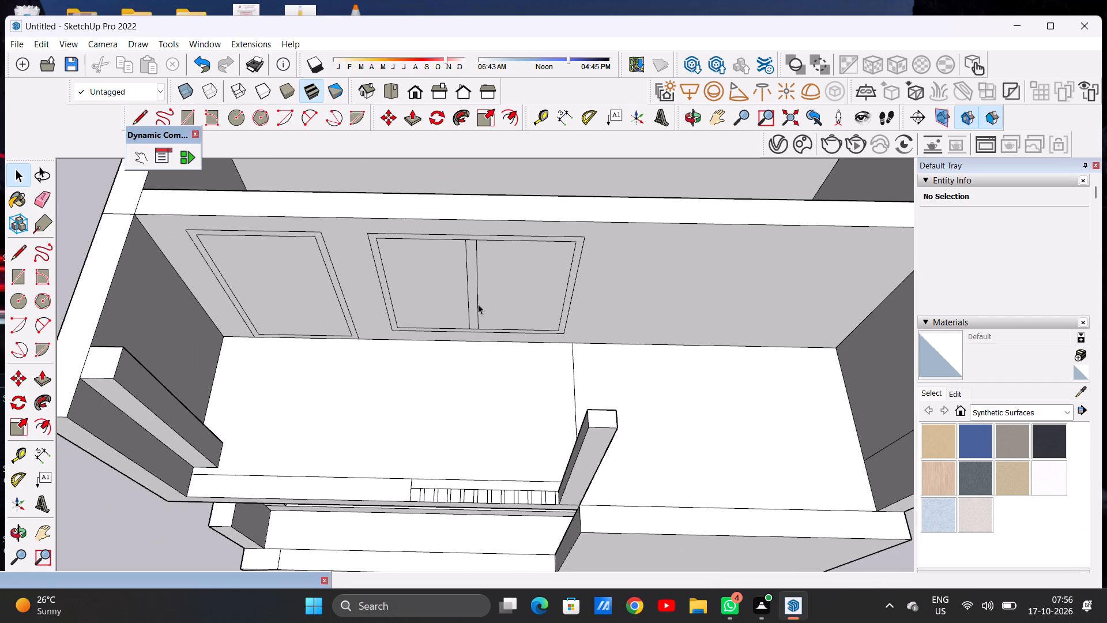
scroll(498, 305, "down", 10)
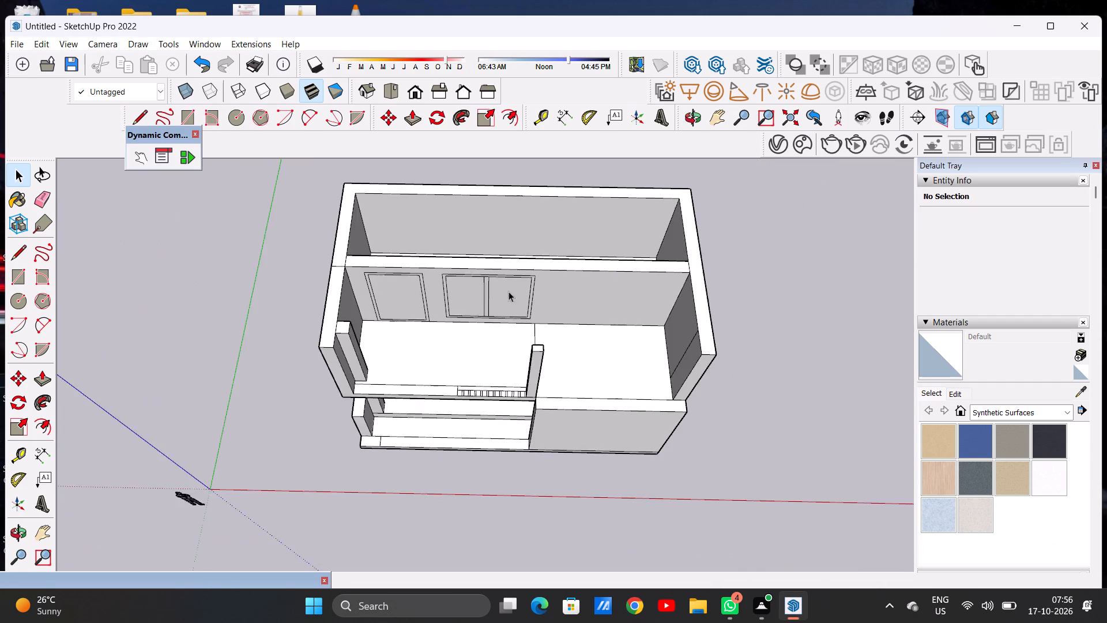
scroll(509, 291, "down", 2)
middle_click_drag(640, 288, 625, 205)
middle_click_drag(615, 374, 621, 287)
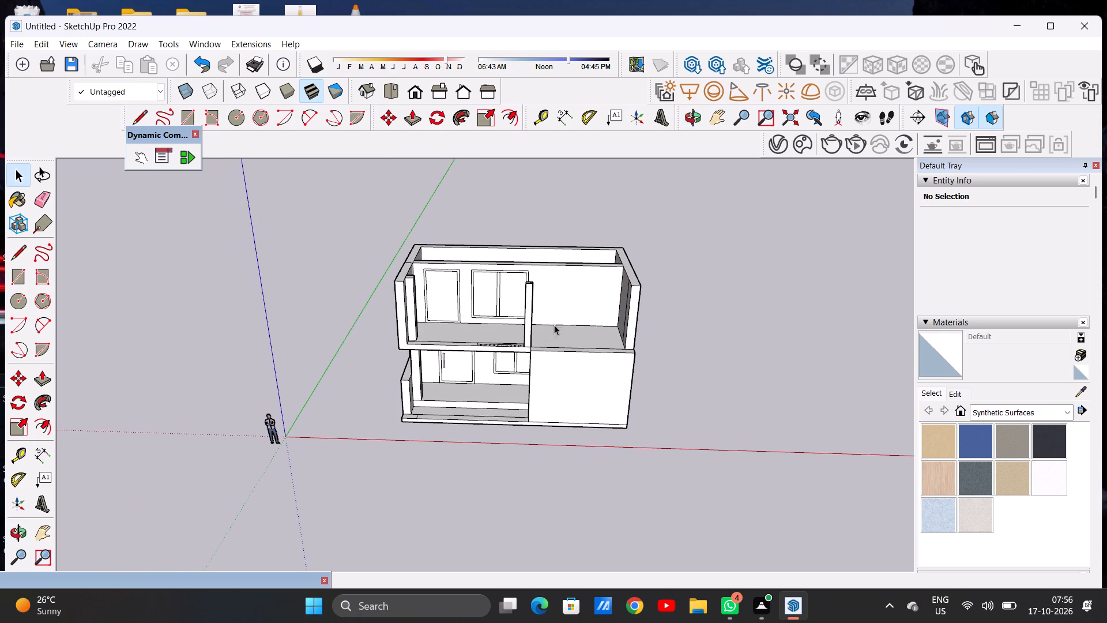
scroll(530, 335, "up", 5)
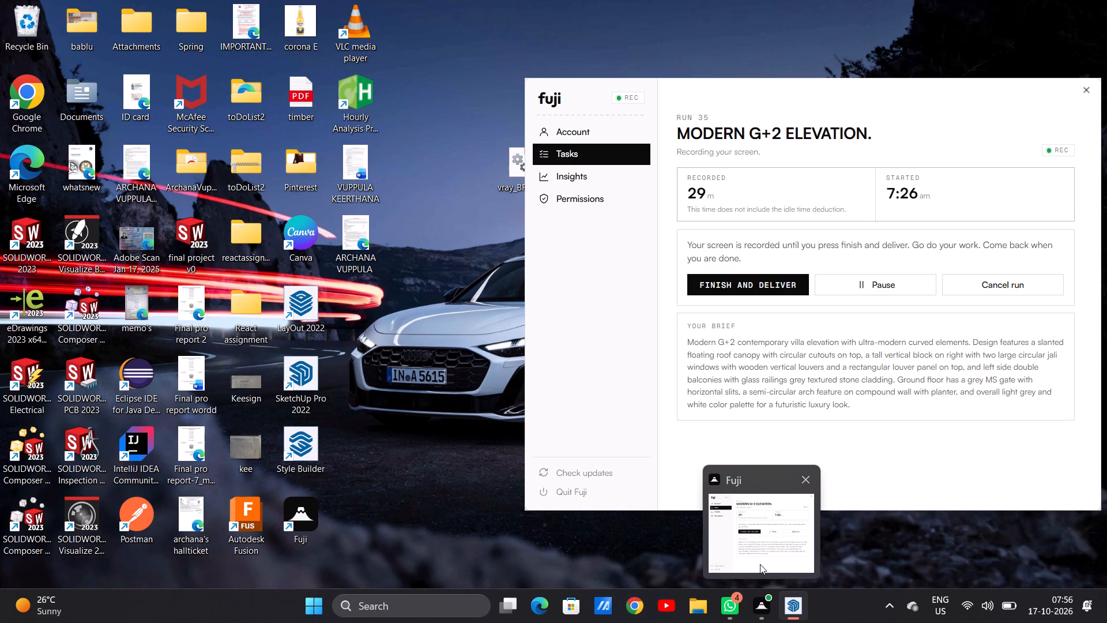
left_click(754, 532)
scroll(652, 472, "down", 4)
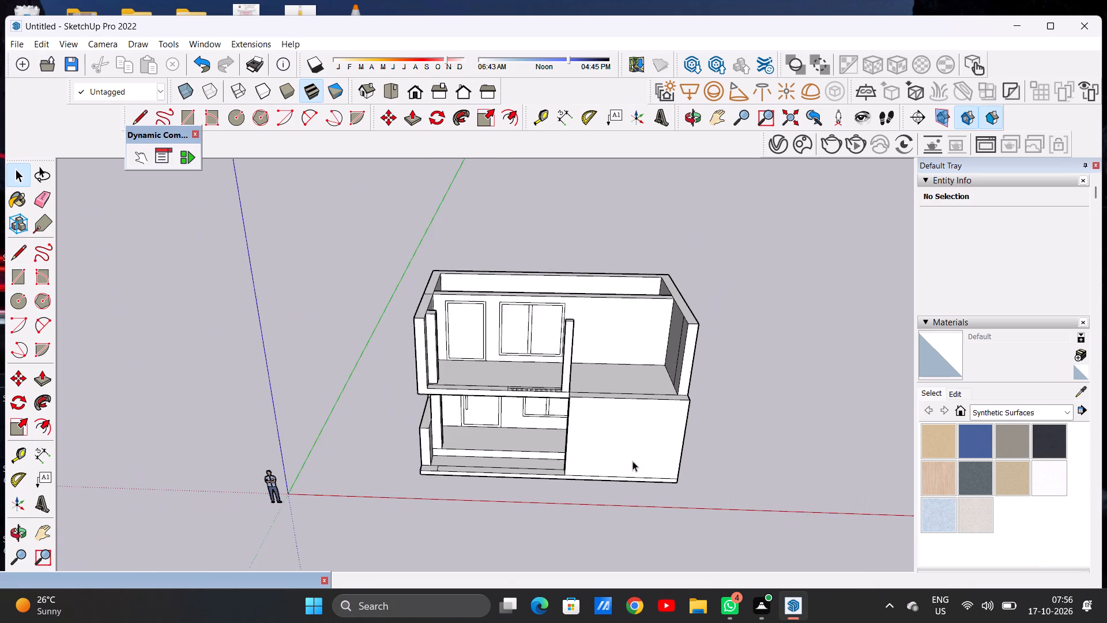
scroll(593, 414, "up", 6)
middle_click_drag(590, 371, 594, 331)
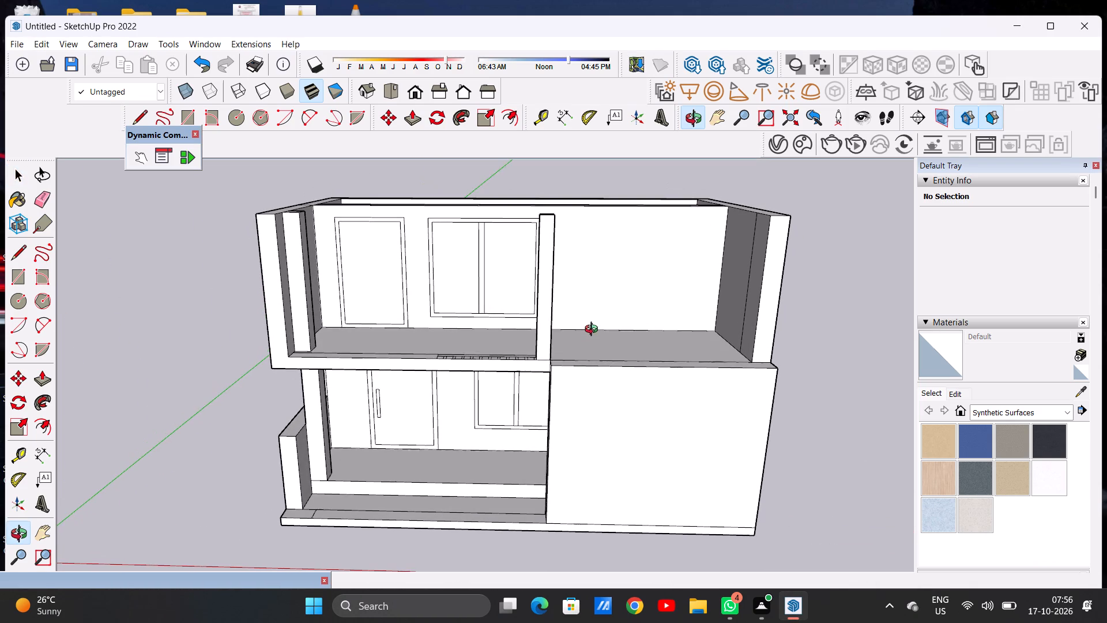
middle_click_drag(594, 331, 597, 411)
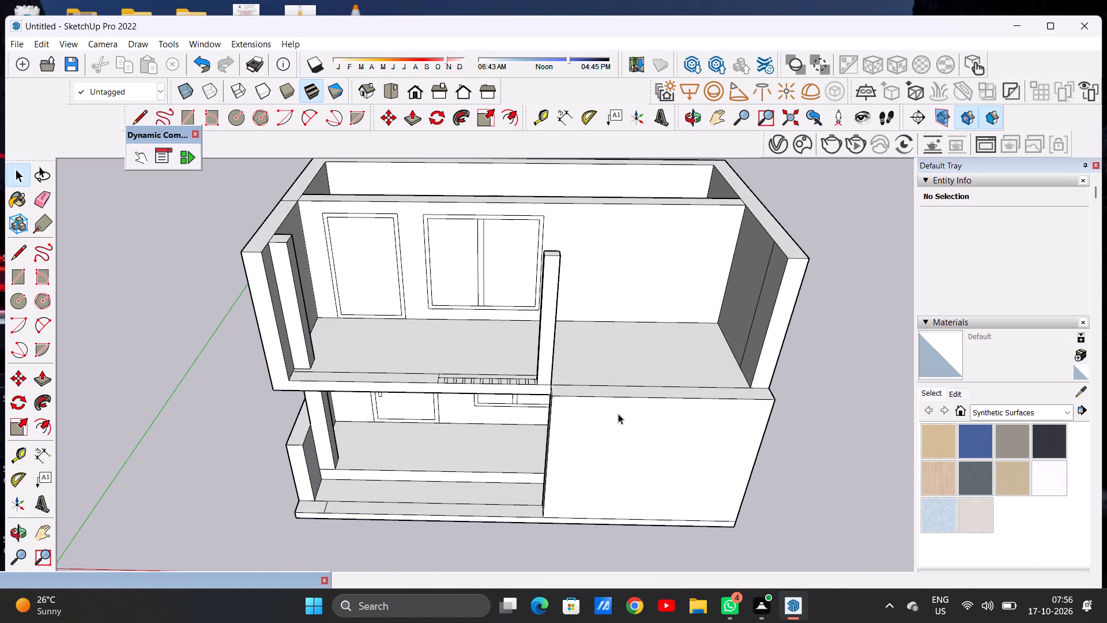
scroll(600, 418, "down", 1)
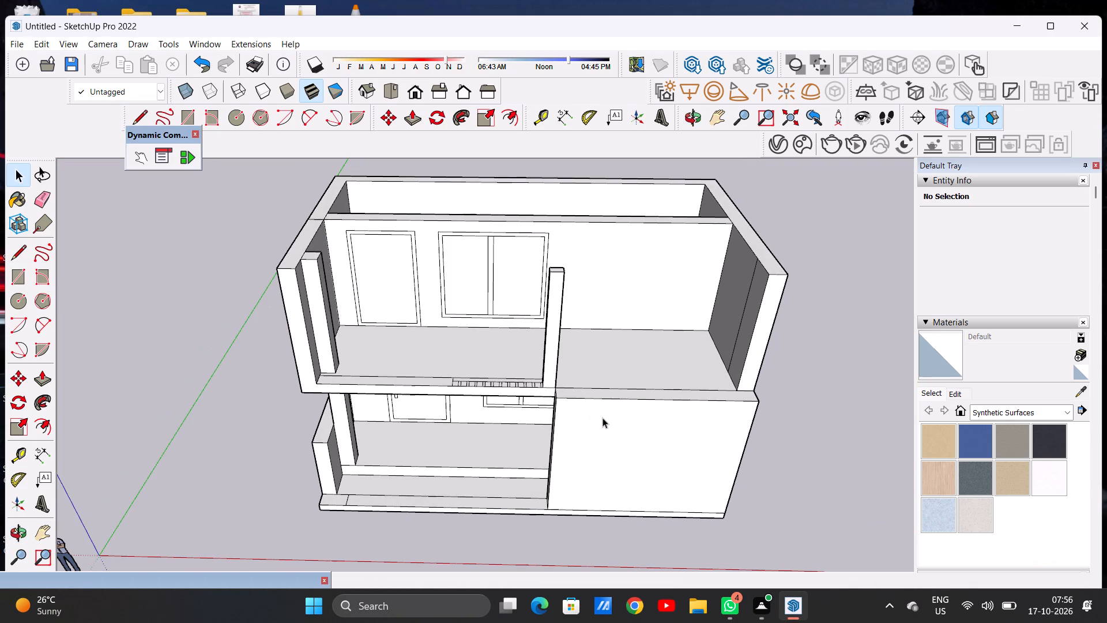
scroll(547, 371, "down", 10)
middle_click_drag(547, 348, 544, 476)
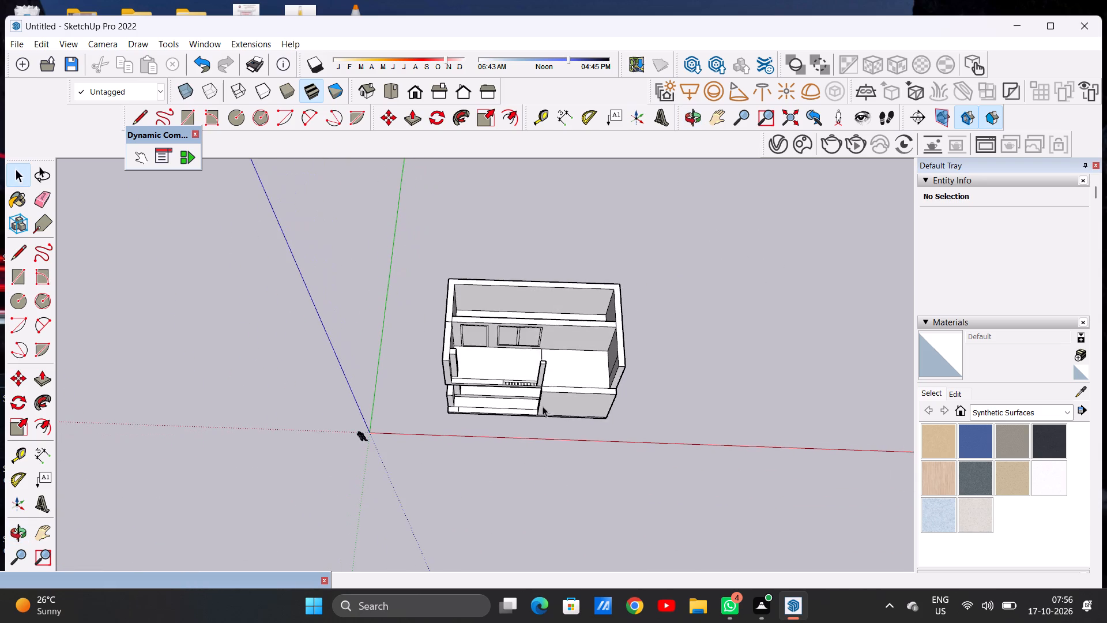
Move the rear room's floor face with its edges straight up to the inner top corner of the surrounding walls.
scroll(519, 304, "up", 6)
middle_click_drag(554, 317, 563, 396)
scroll(609, 330, "up", 6)
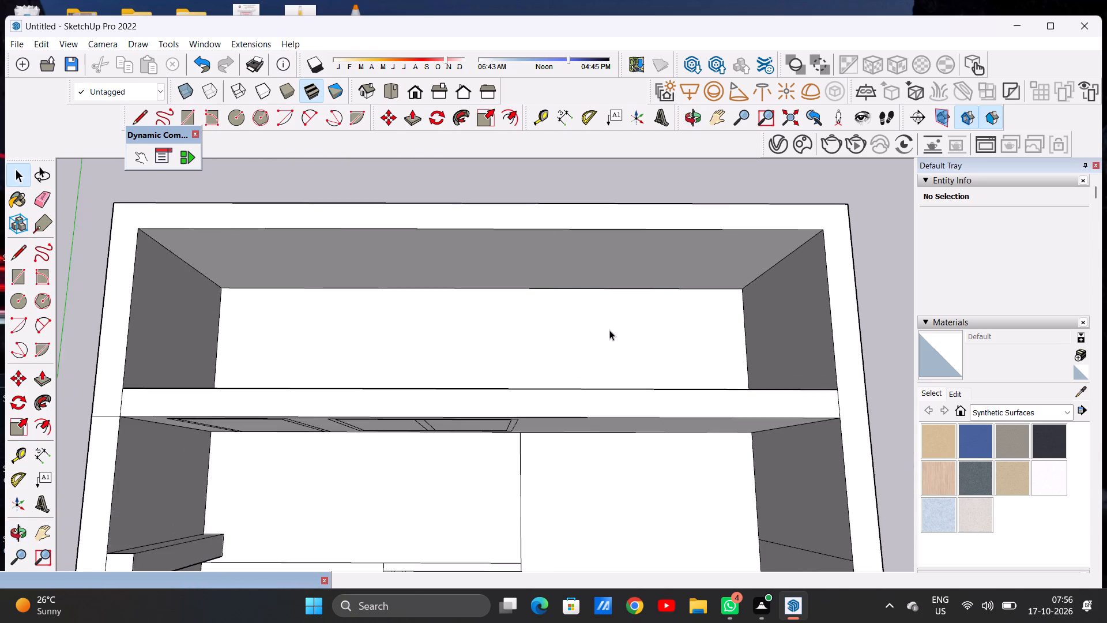
scroll(609, 330, "up", 5)
double_click(613, 338)
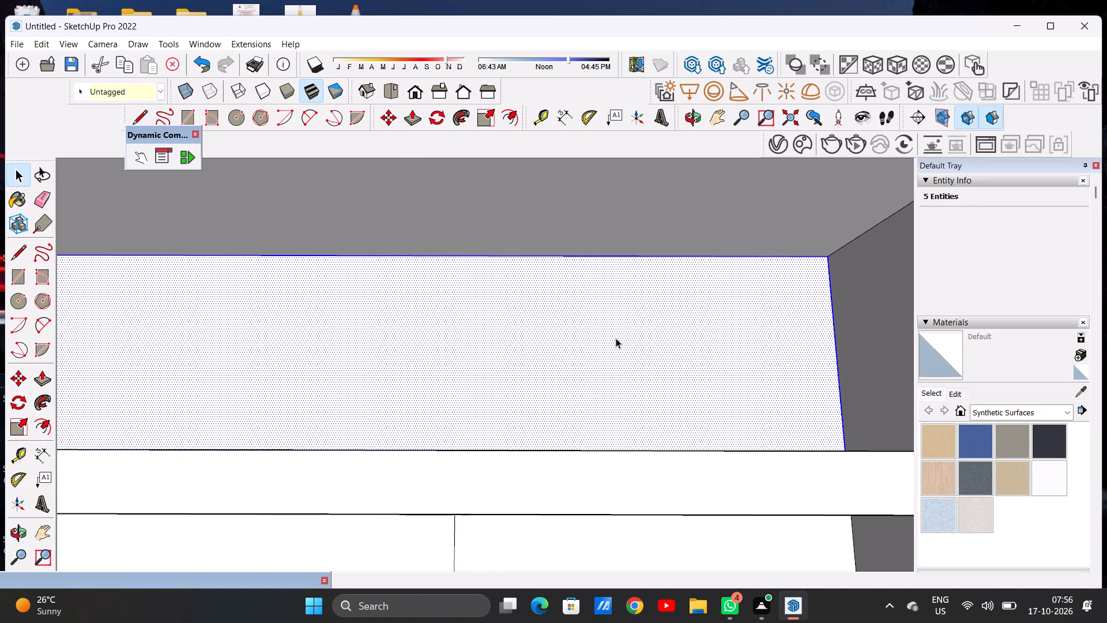
key("m")
scroll(510, 360, "down", 6)
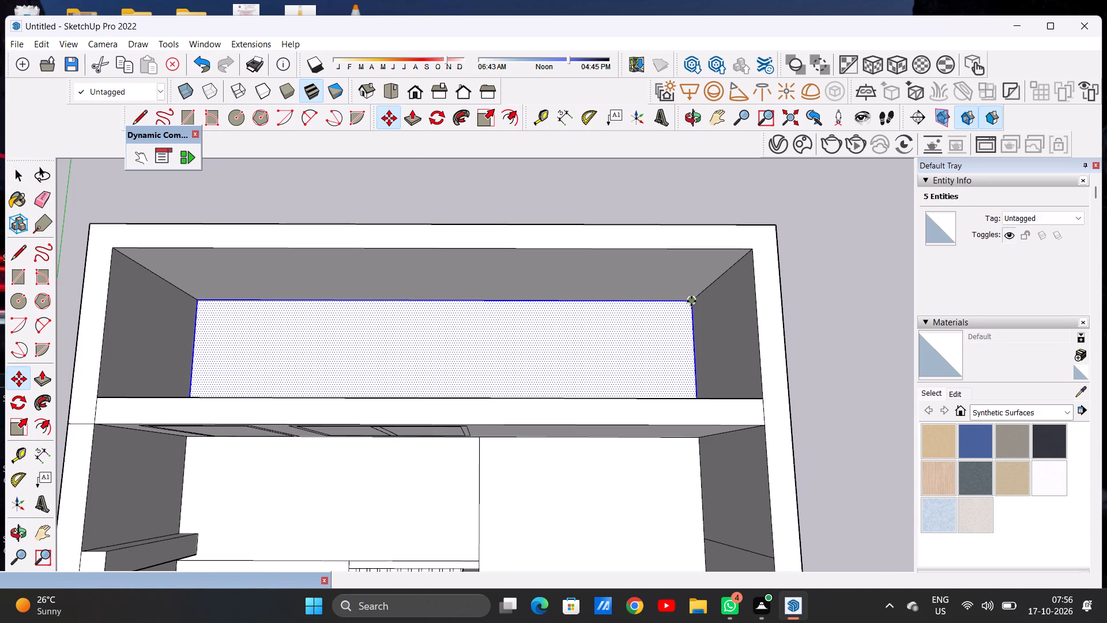
left_click(696, 302)
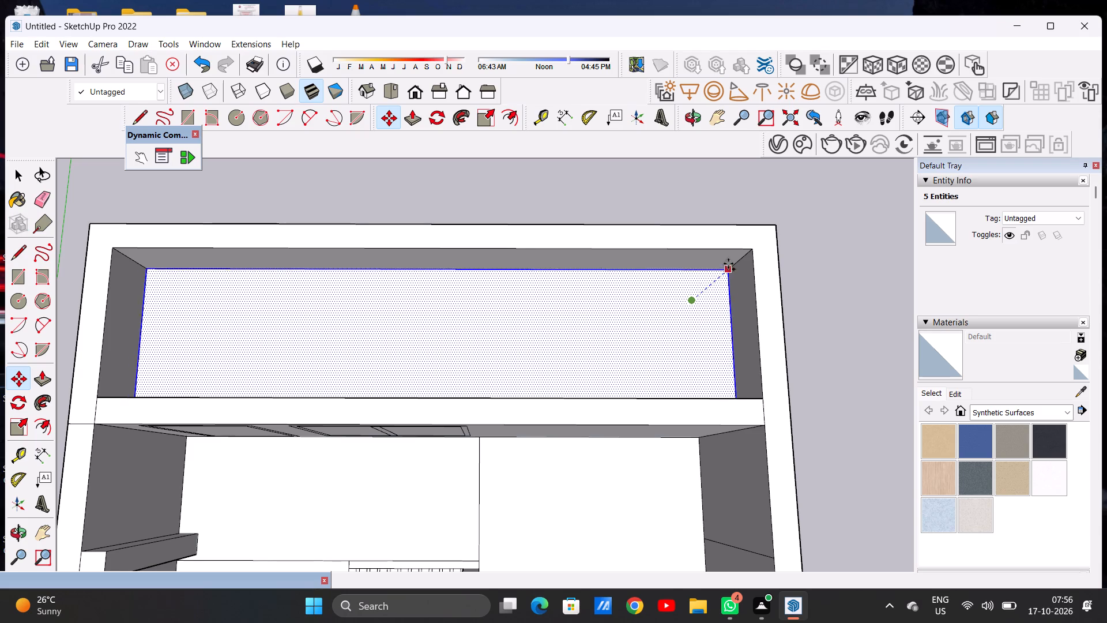
left_click(748, 250)
key("space")
left_click(661, 206)
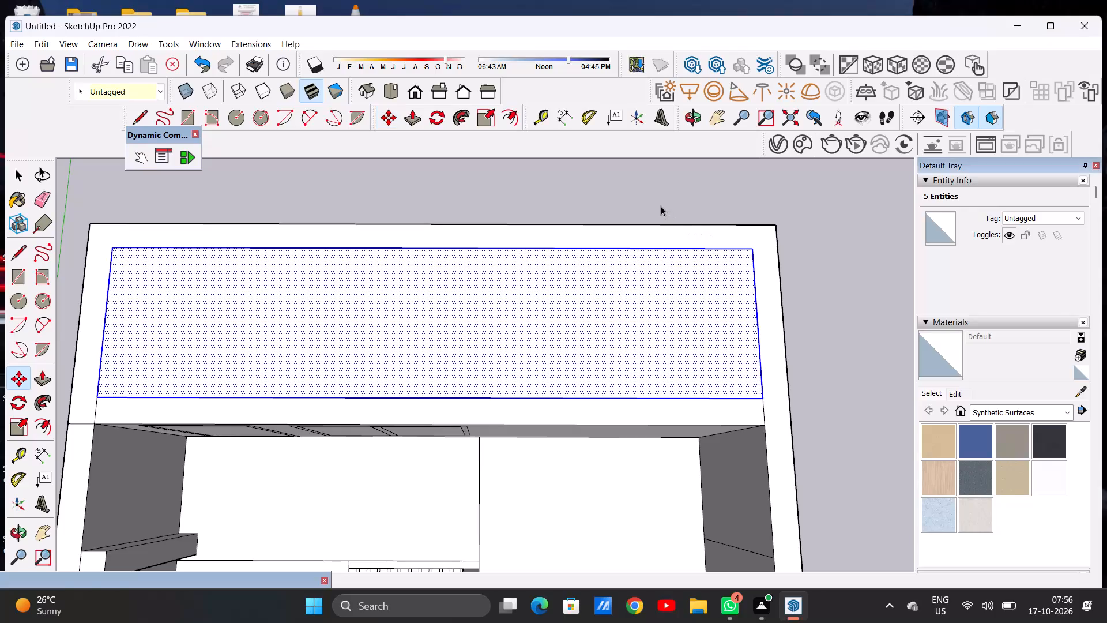
Examine the covered rear room and the open upper terrace from overhead and front viewpoints.
scroll(658, 359, "down", 12)
middle_click_drag(647, 381, 647, 347)
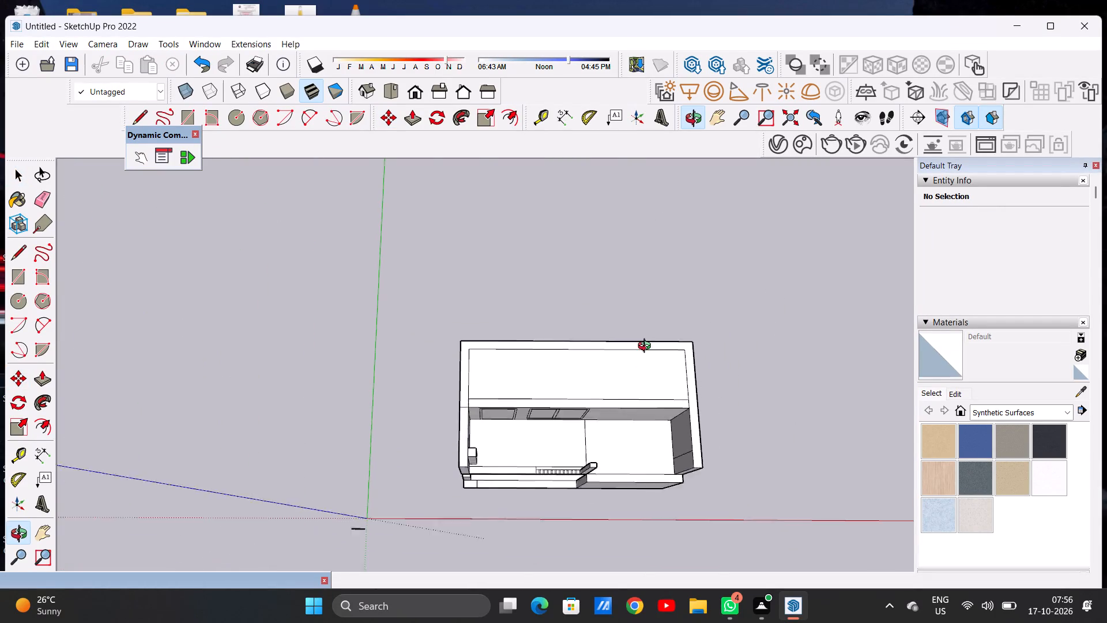
middle_click_drag(647, 347, 635, 262)
scroll(636, 391, "up", 4)
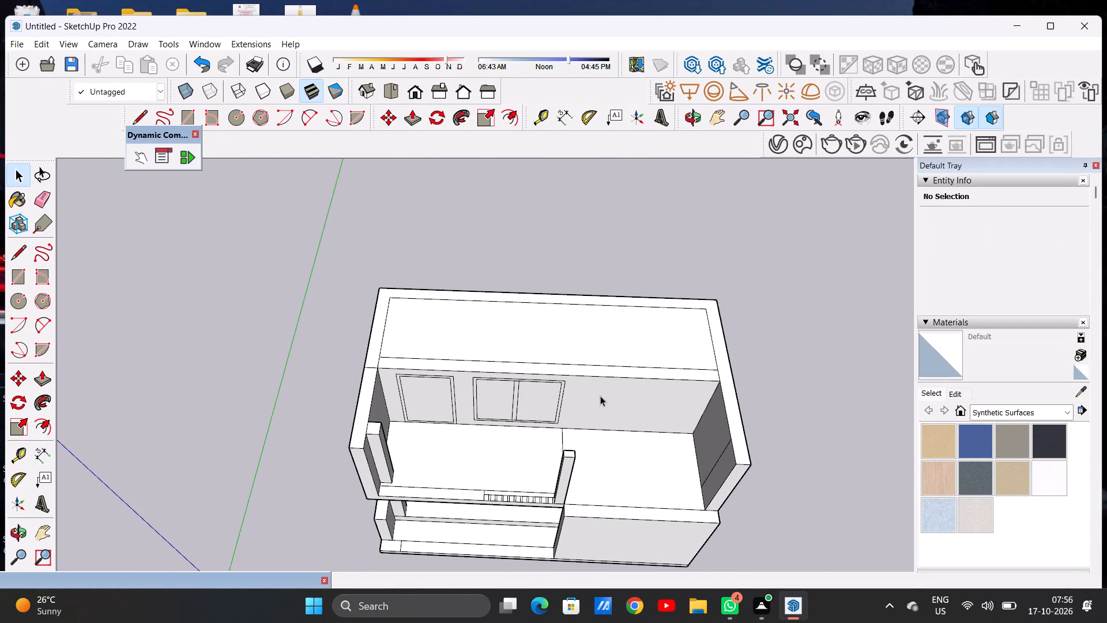
scroll(466, 419, "down", 3)
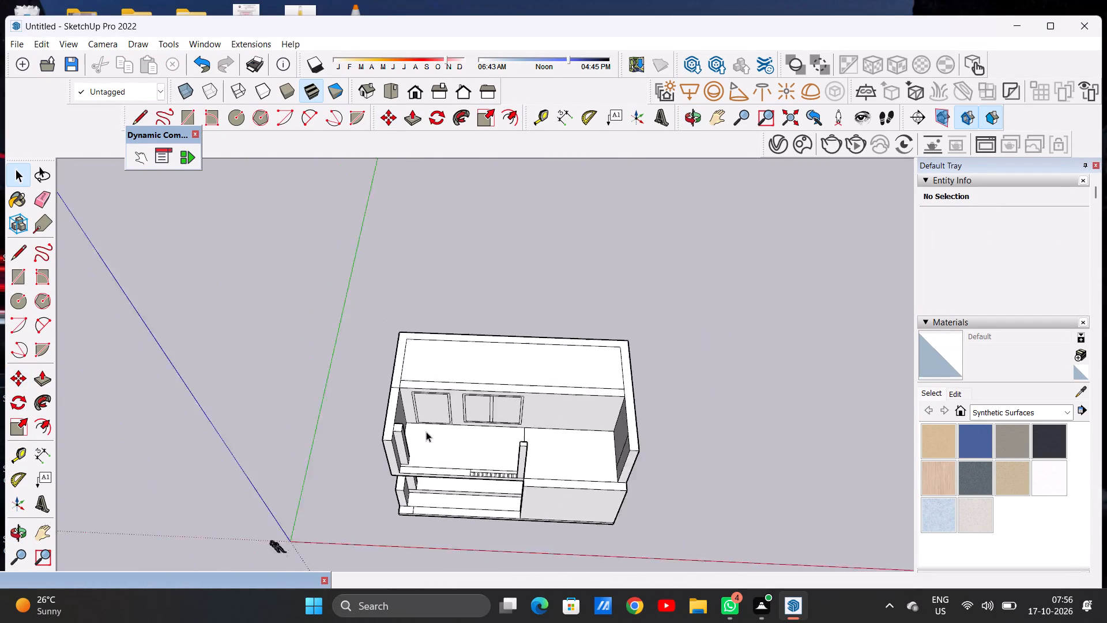
scroll(426, 431, "down", 6)
scroll(462, 436, "up", 8)
scroll(447, 436, "down", 1)
scroll(446, 436, "up", 2)
middle_click_drag(469, 450, 483, 320)
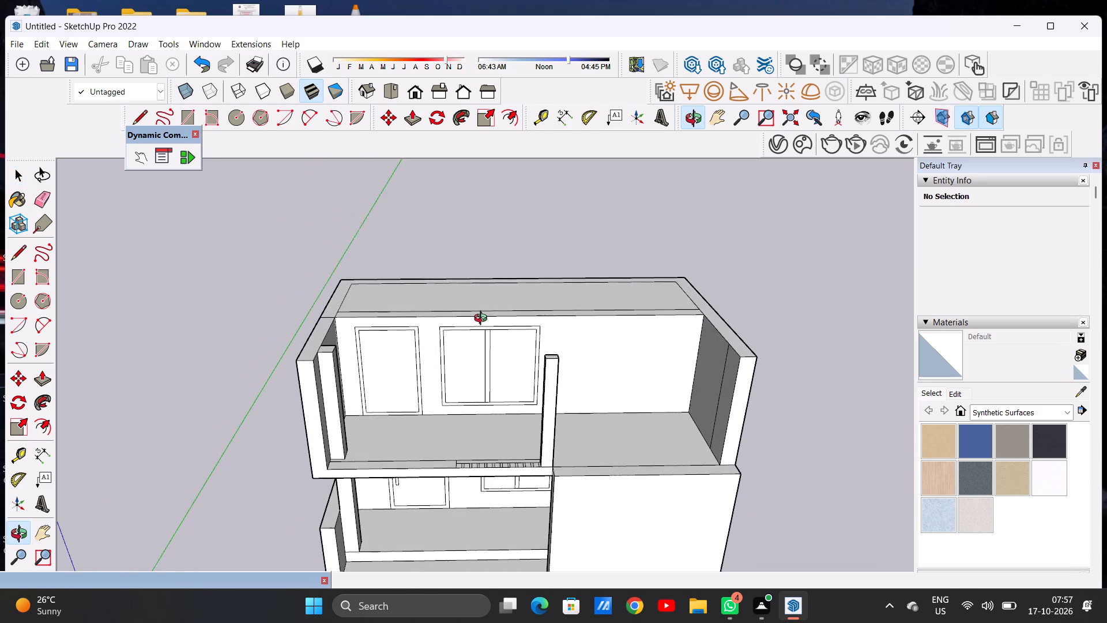
middle_click_drag(483, 320, 487, 293)
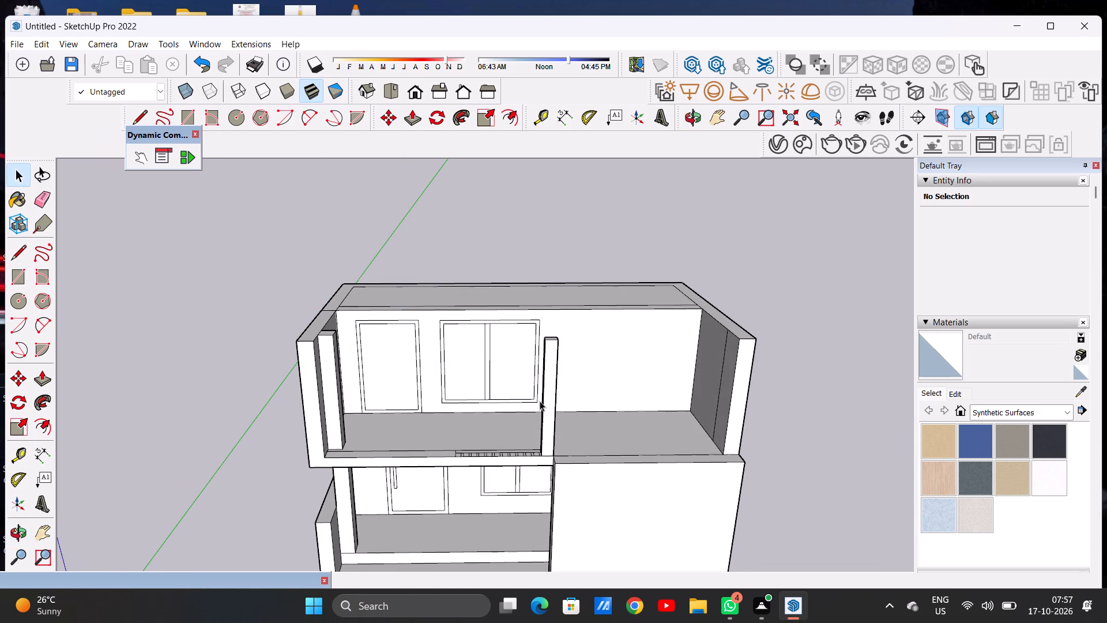
Push/Pull the top face of the solid front wall beside the terrace up to the level of the side wall's top.
scroll(540, 407, "down", 2)
middle_click_drag(593, 400, 445, 419)
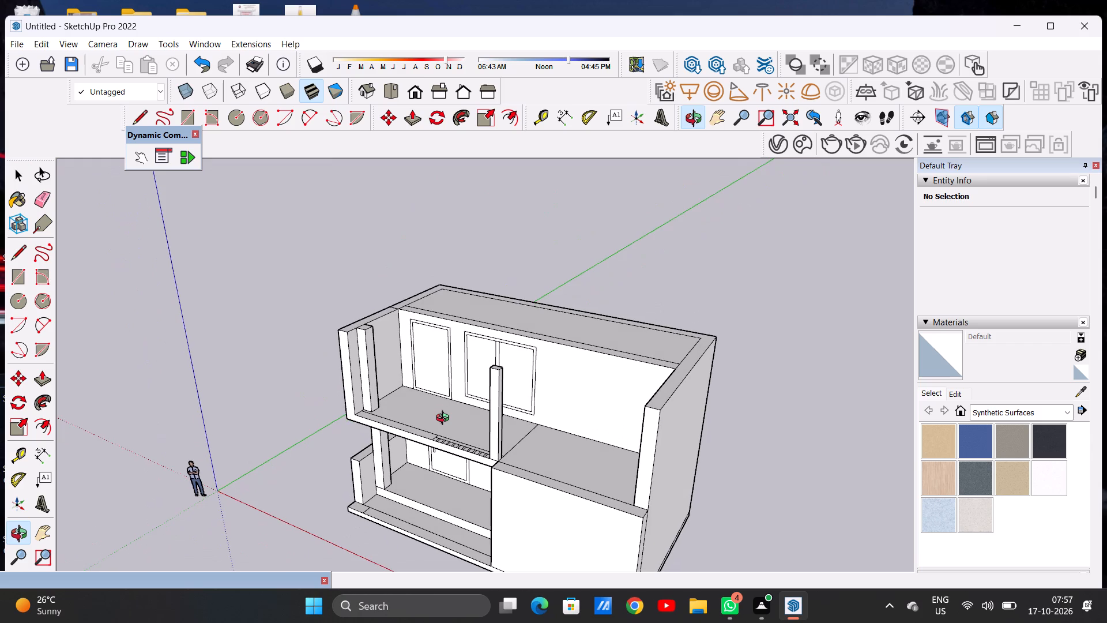
middle_click_drag(445, 419, 443, 419)
scroll(513, 393, "down", 5)
scroll(550, 492, "up", 8)
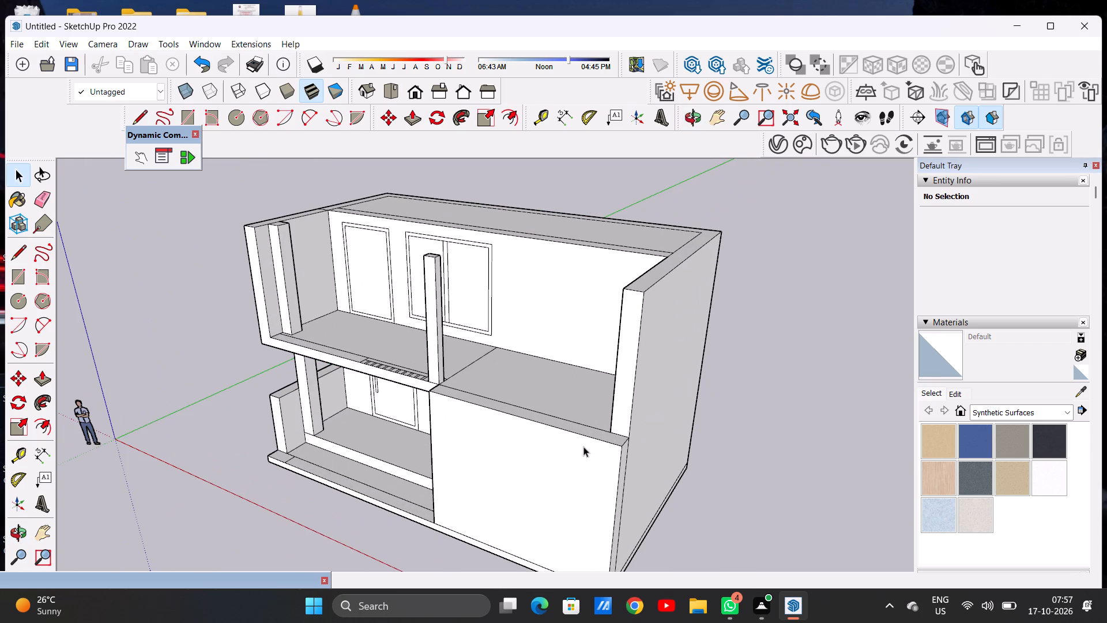
key("p")
scroll(594, 430, "up", 9)
left_click(646, 455)
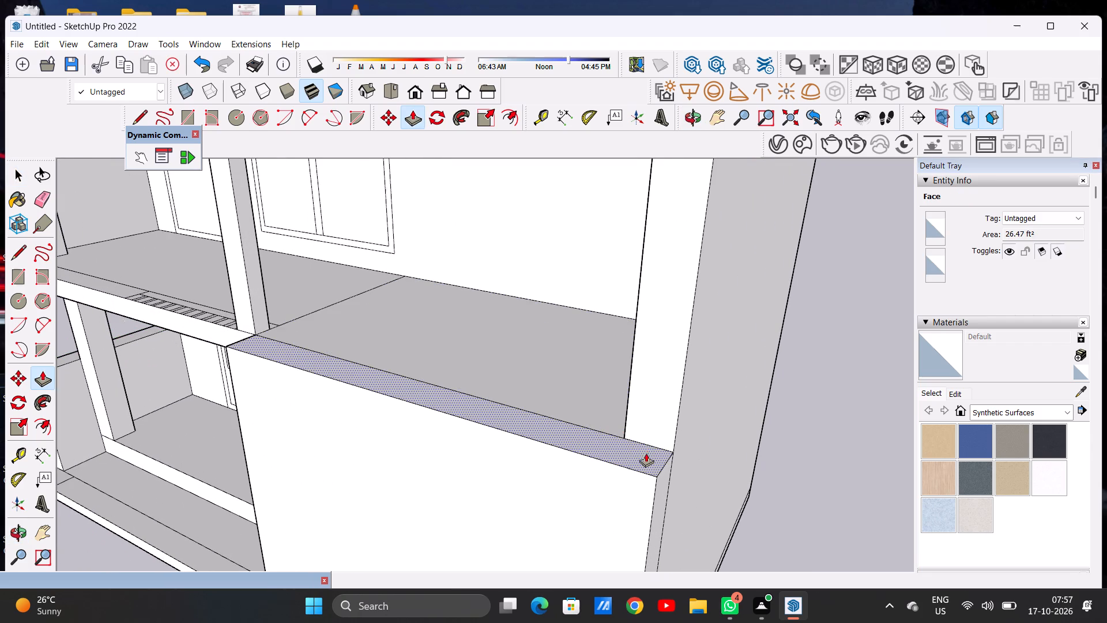
scroll(663, 418, "down", 12)
scroll(693, 295, "up", 9)
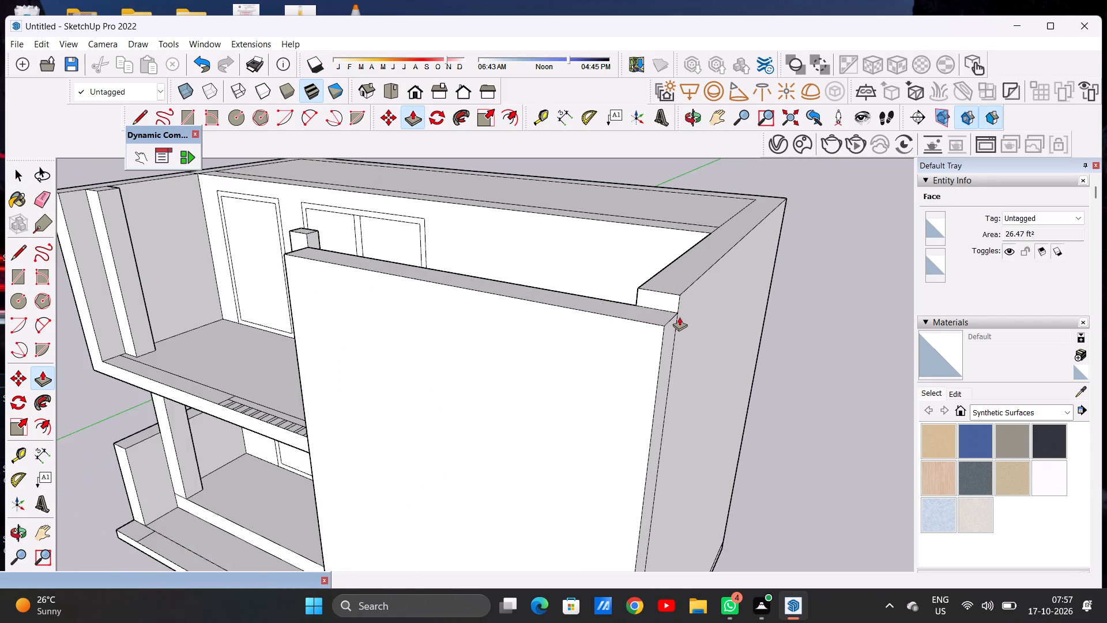
scroll(679, 317, "up", 3)
left_click(683, 288)
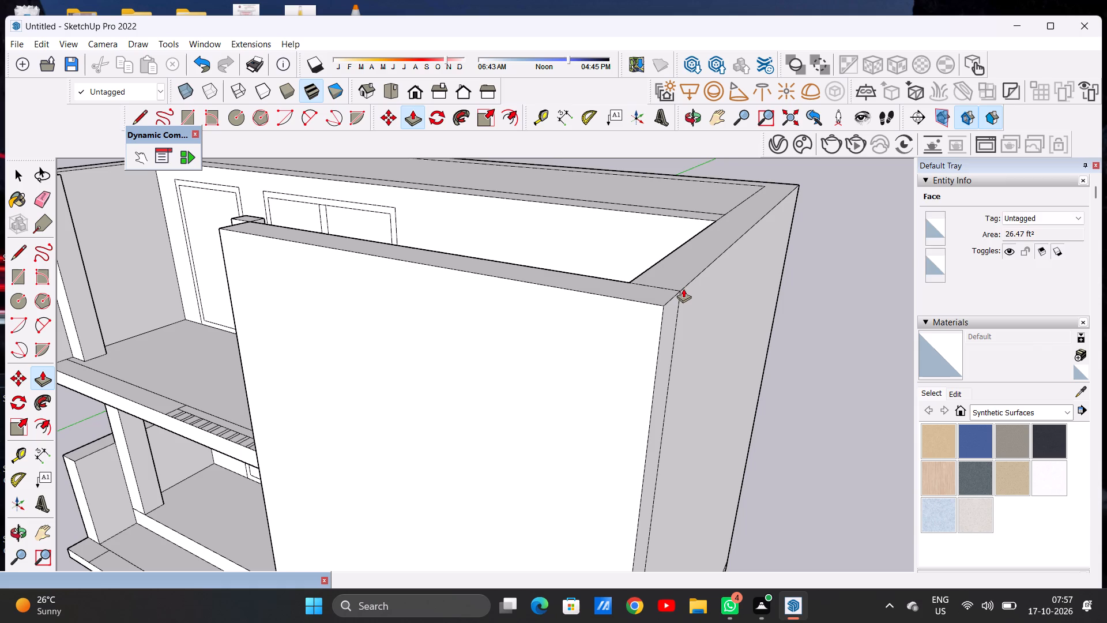
key("space")
Examine the raised front wall, porch and upper terrace from front, low and elevated viewpoints.
scroll(577, 366, "down", 12)
middle_click_drag(435, 341, 540, 312)
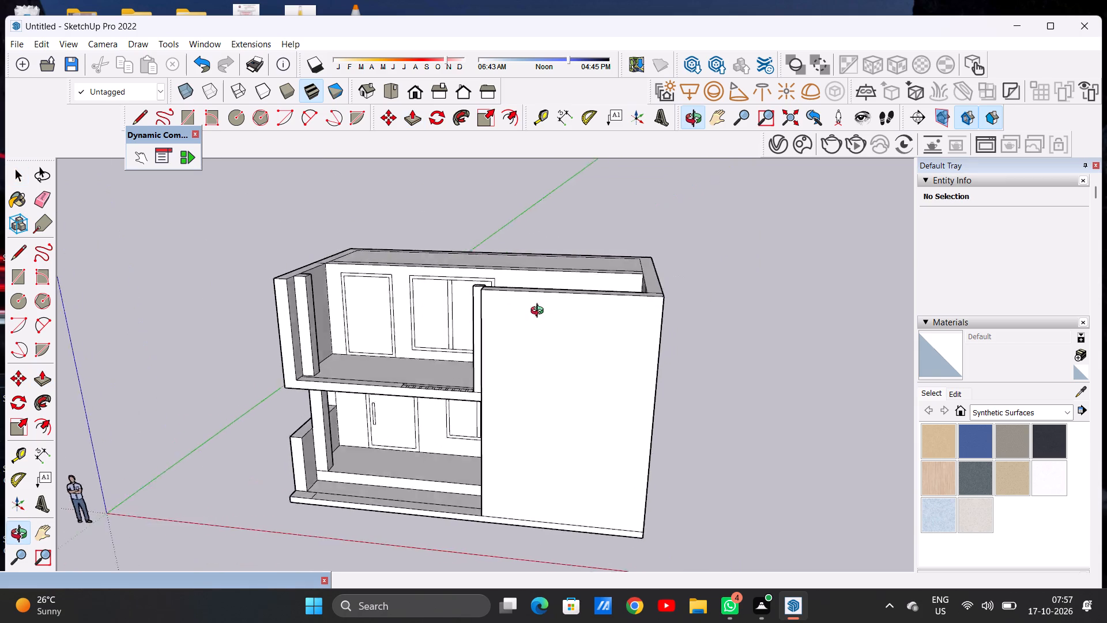
middle_click_drag(540, 312, 566, 297)
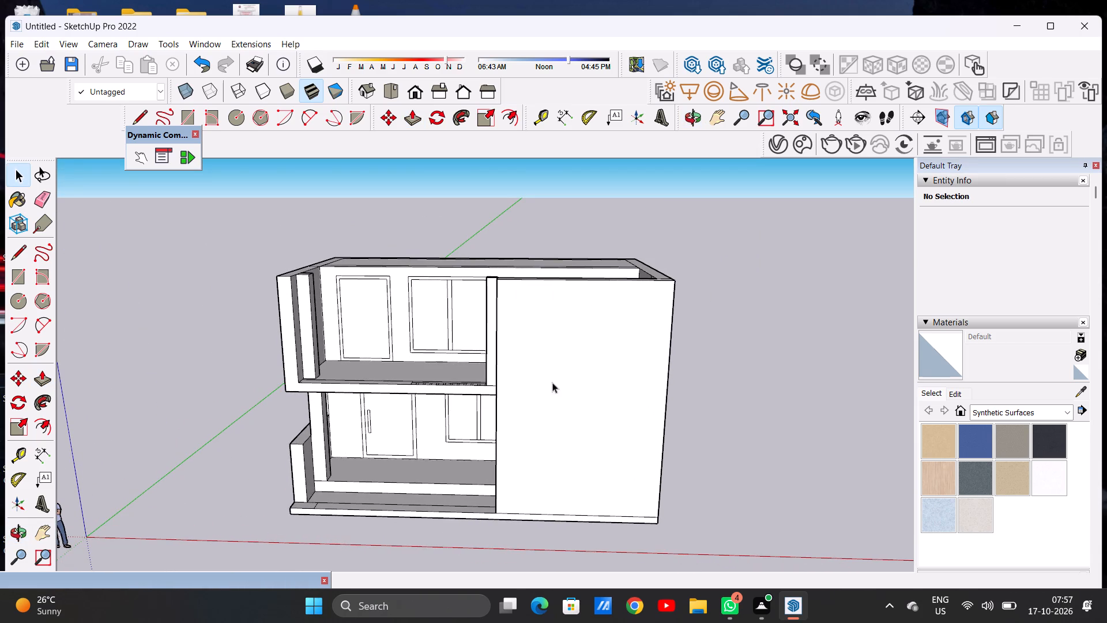
scroll(543, 392, "down", 4)
middle_click_drag(514, 380, 666, 322)
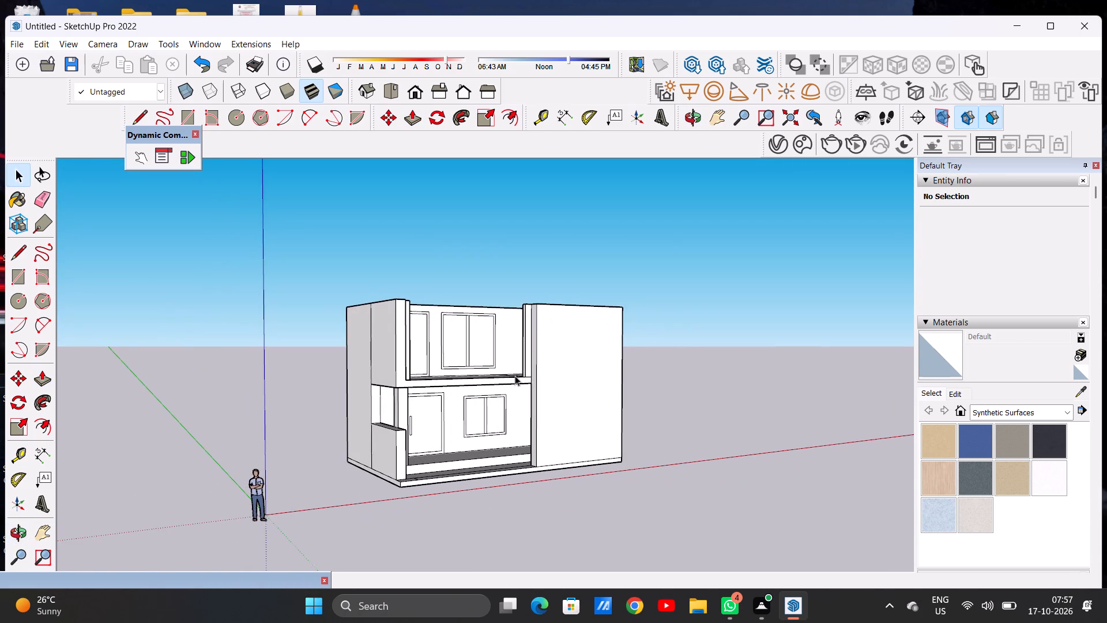
scroll(517, 377, "up", 5)
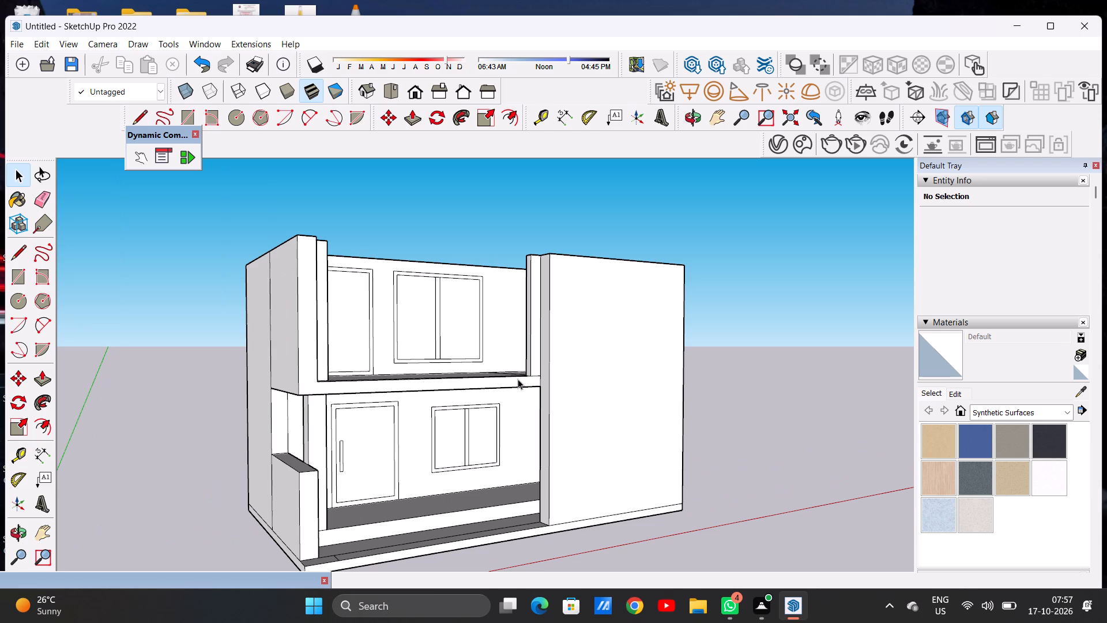
scroll(458, 386, "down", 17)
scroll(423, 418, "up", 7)
middle_click_drag(422, 423, 340, 412)
scroll(422, 423, "up", 1)
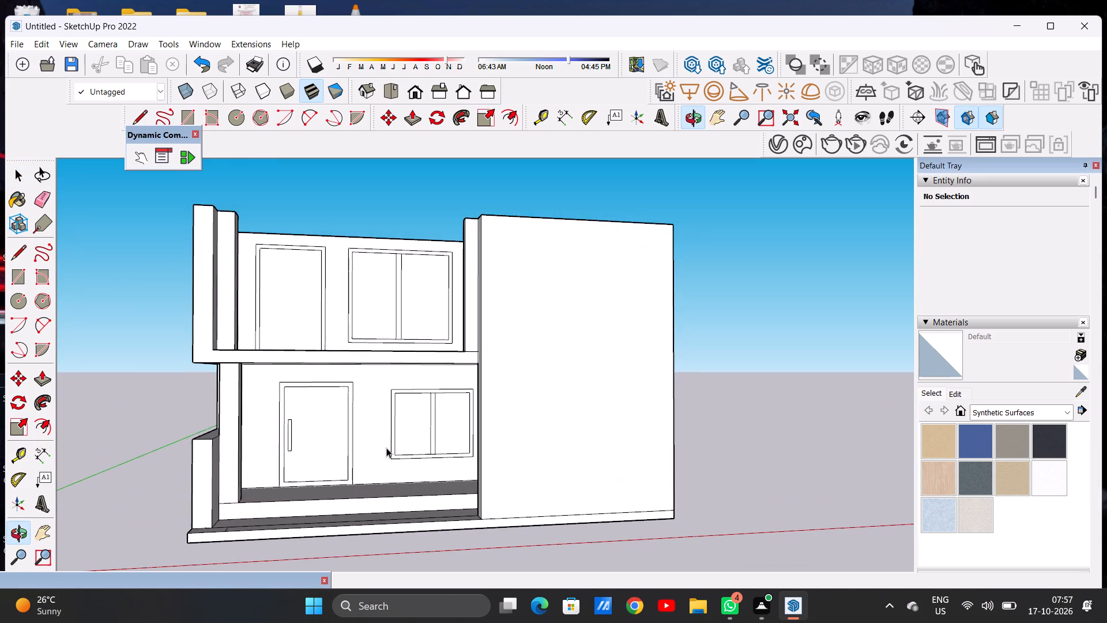
scroll(421, 428, "down", 5)
middle_click_drag(421, 431, 400, 513)
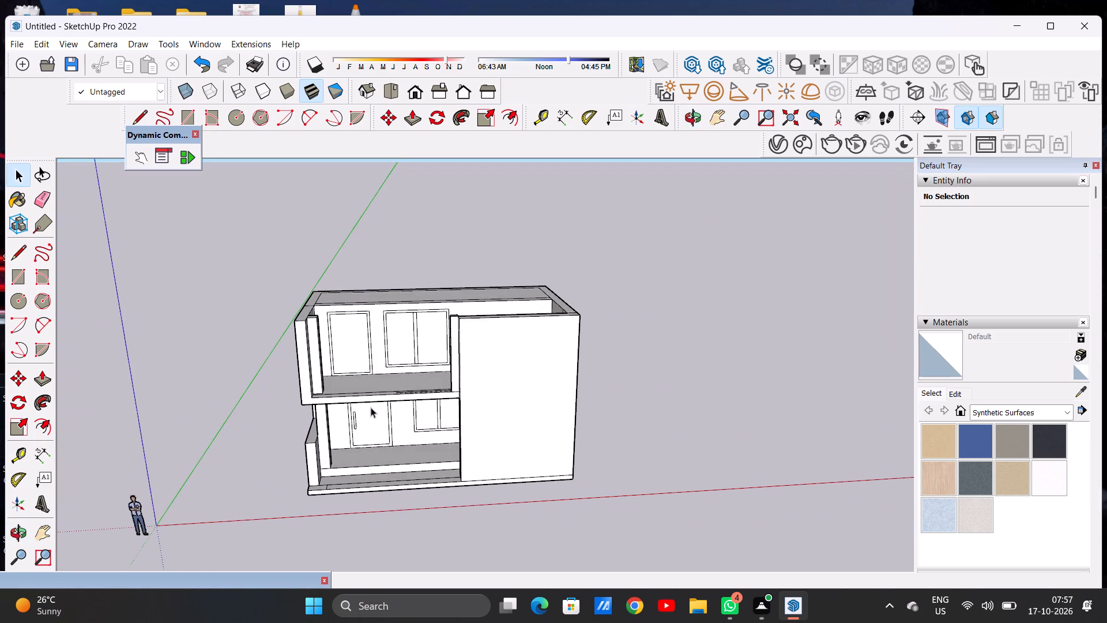
scroll(372, 362, "up", 6)
middle_click_drag(479, 352, 451, 491)
scroll(413, 377, "up", 6)
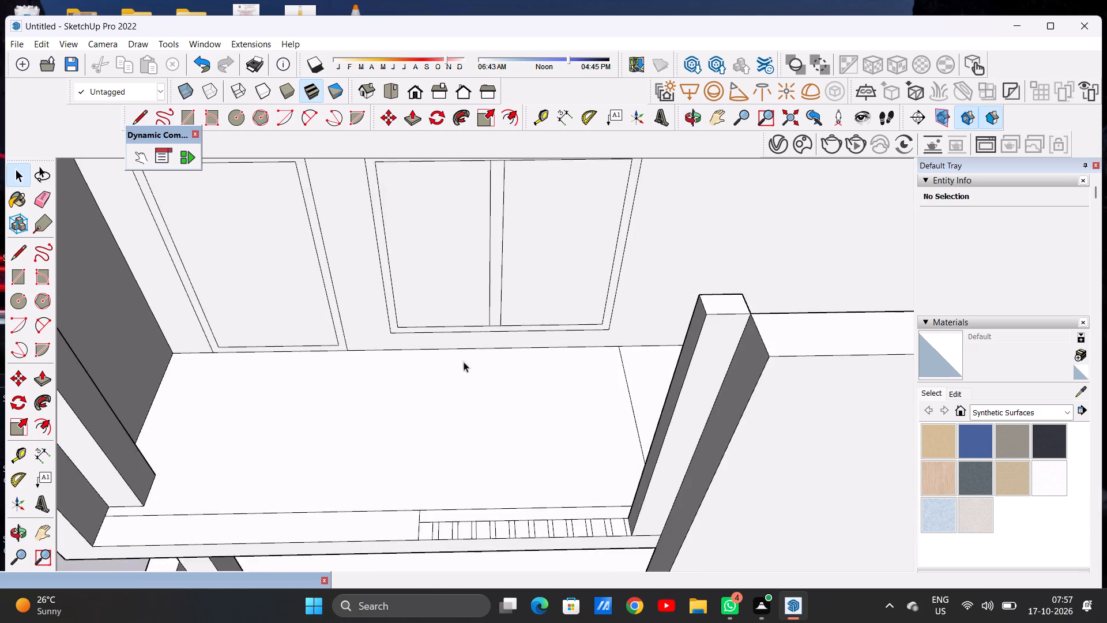
Push/Pull the face covering the rear room slightly upward into a thin roof slab above the wall tops.
scroll(496, 356, "down", 15)
middle_click_drag(546, 320, 451, 285)
scroll(532, 306, "up", 7)
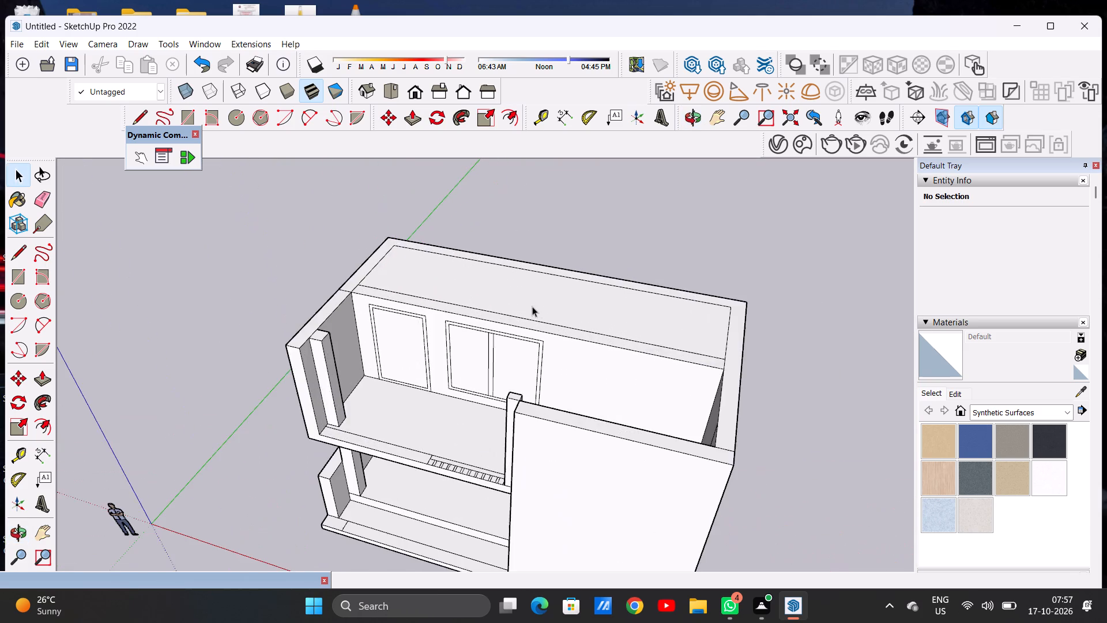
middle_click_drag(600, 389, 570, 341)
scroll(677, 336, "up", 2)
scroll(677, 336, "down", 1)
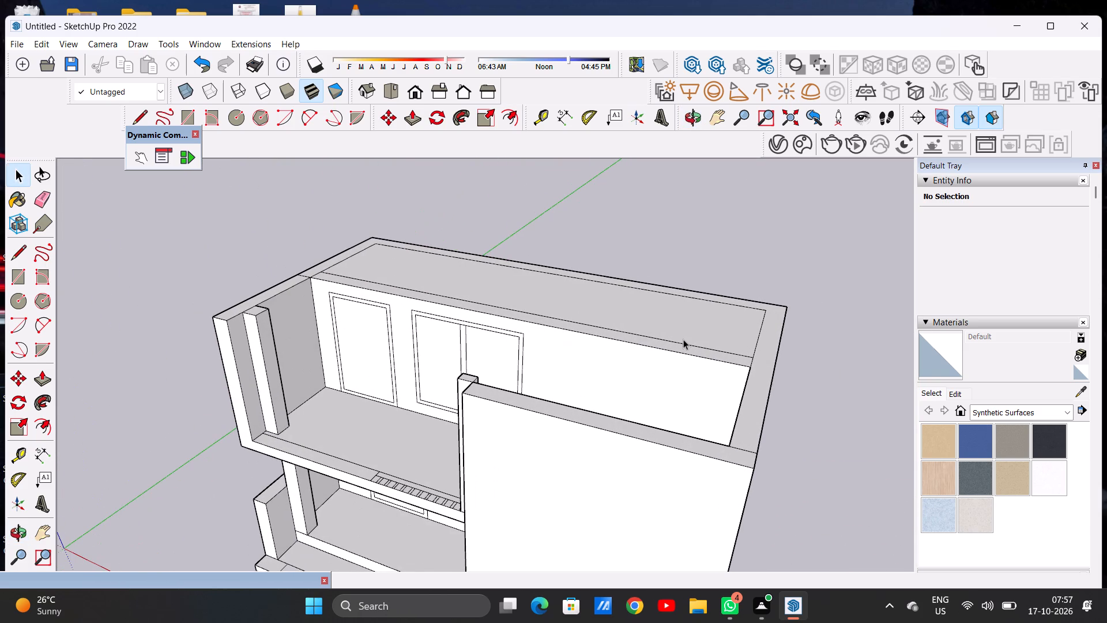
key("p")
scroll(714, 320, "up", 5)
left_click(708, 328)
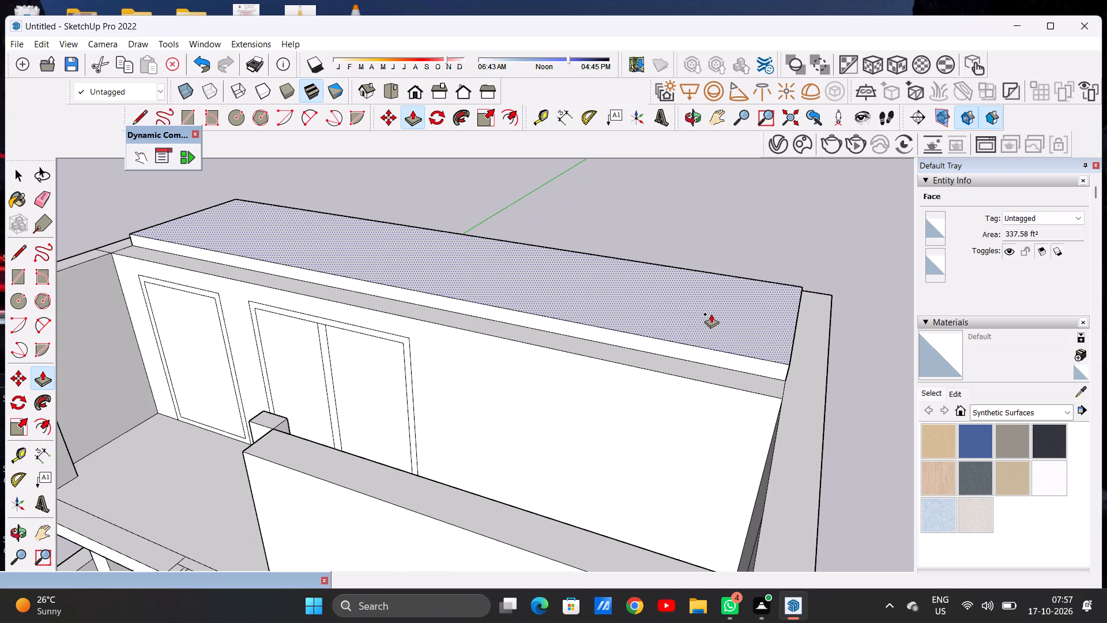
left_click(711, 314)
key("space")
Push/Pull the roof slab's front edge face forward over the terrace to the inner edge of the front wall.
type("P")
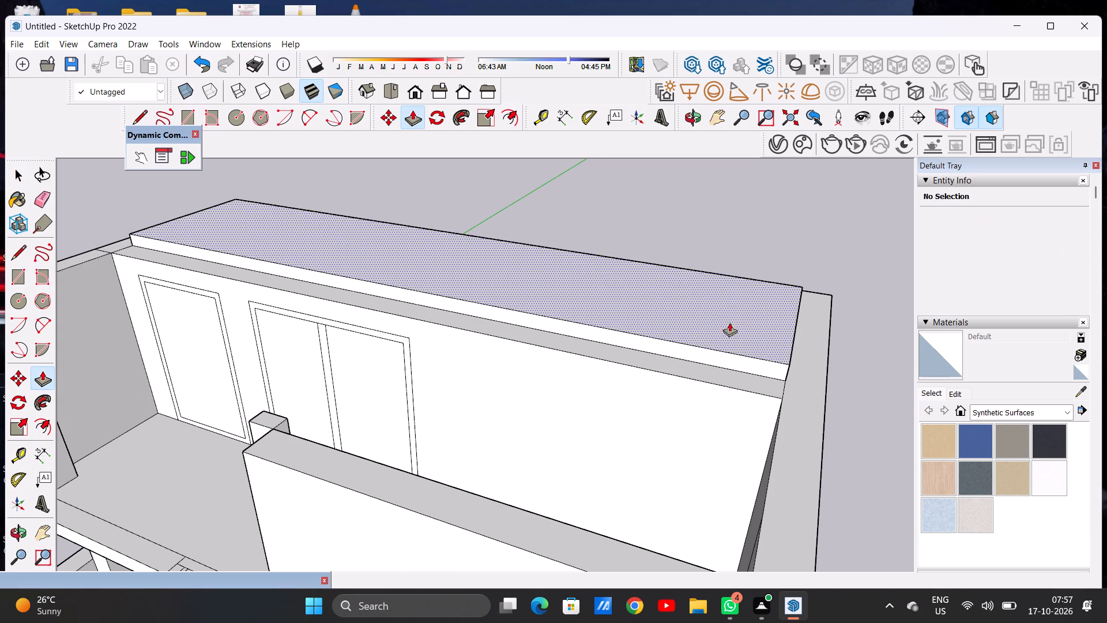
scroll(769, 363, "up", 6)
left_click(769, 363)
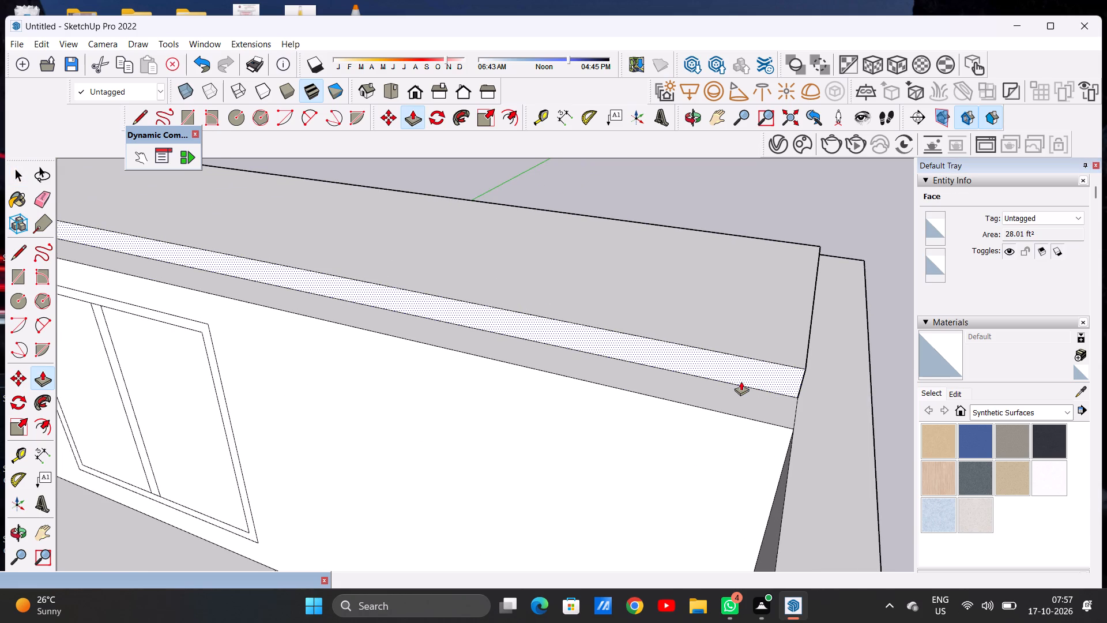
scroll(739, 337, "down", 12)
middle_click_drag(755, 384, 682, 350)
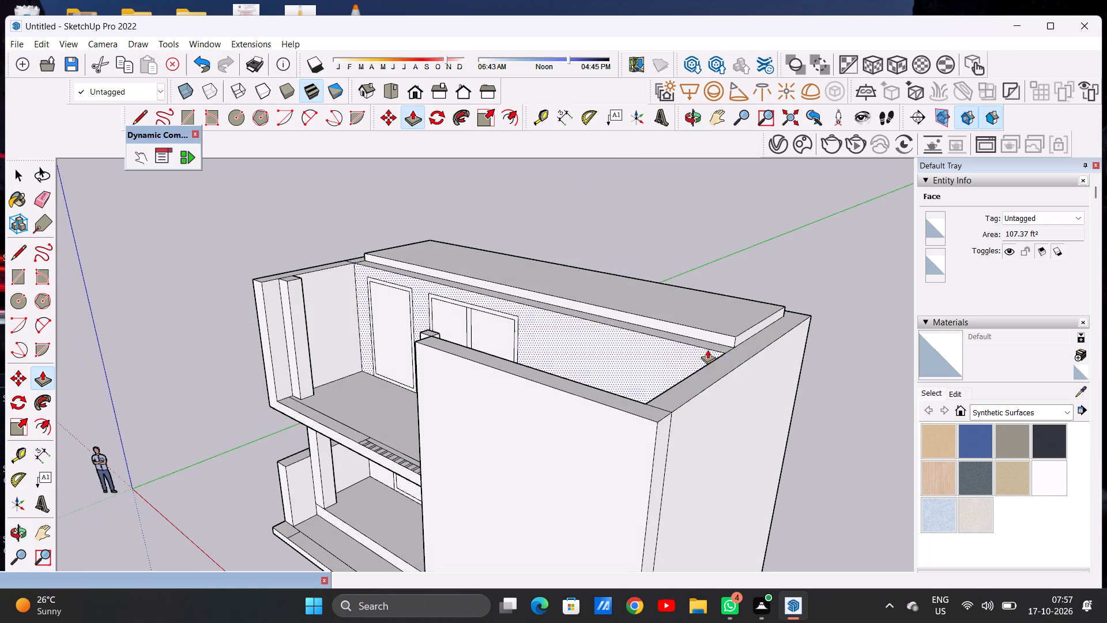
scroll(722, 347, "up", 12)
left_click(726, 325)
scroll(643, 373, "down", 9)
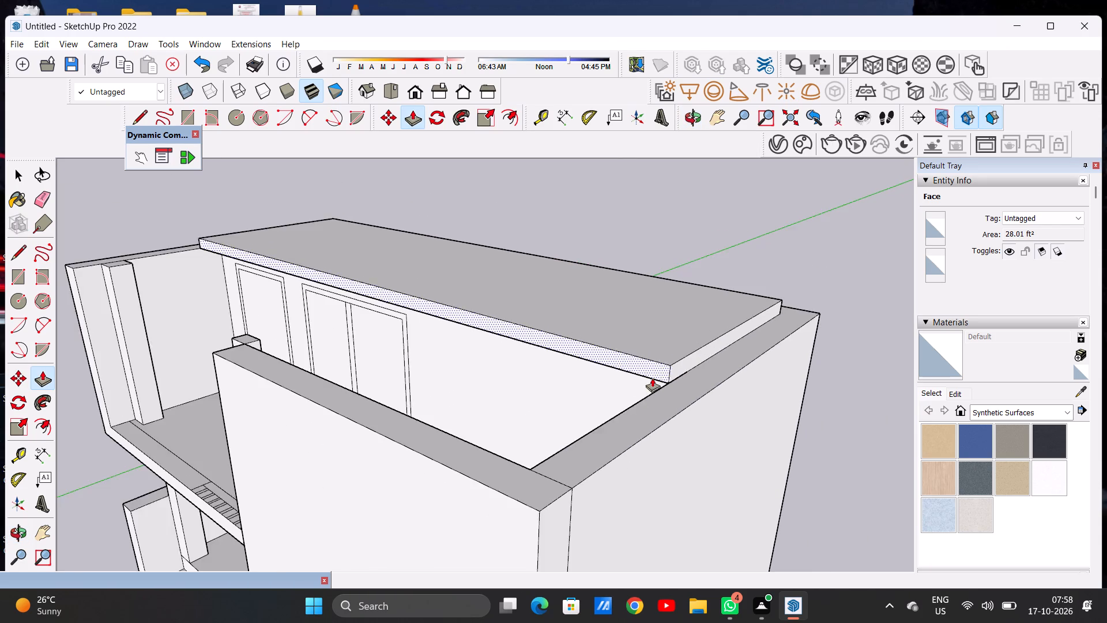
scroll(652, 378, "down", 2)
scroll(602, 409, "up", 1)
scroll(601, 409, "down", 1)
scroll(601, 409, "up", 8)
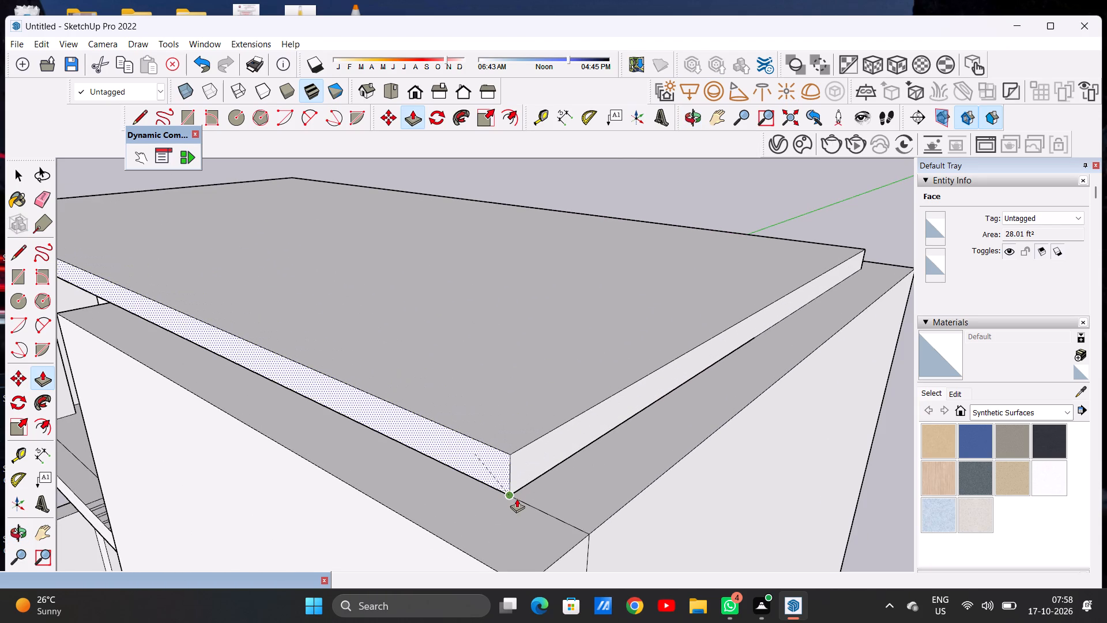
left_click(517, 498)
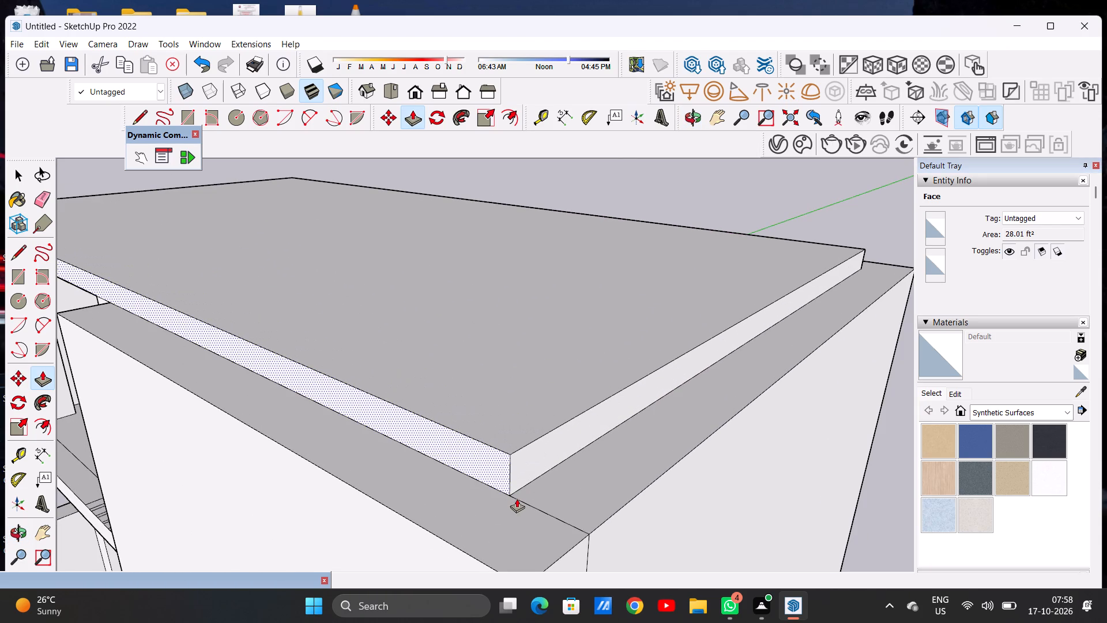
key("space")
Examine the extended roof slab over the terrace from the front and from above.
scroll(526, 463, "down", 16)
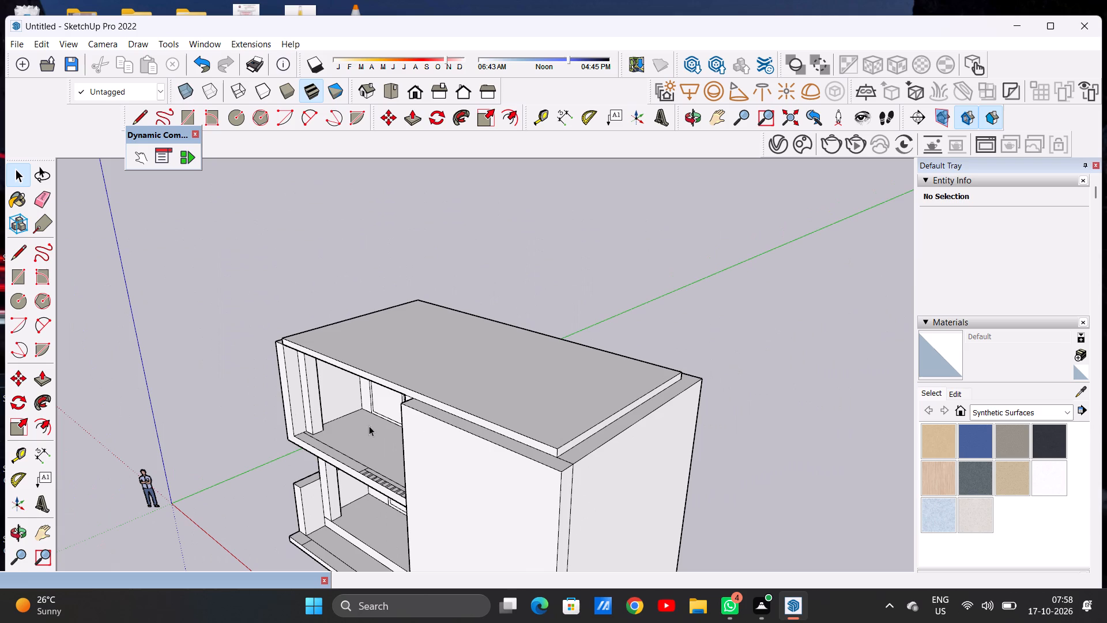
middle_click_drag(338, 384, 622, 359)
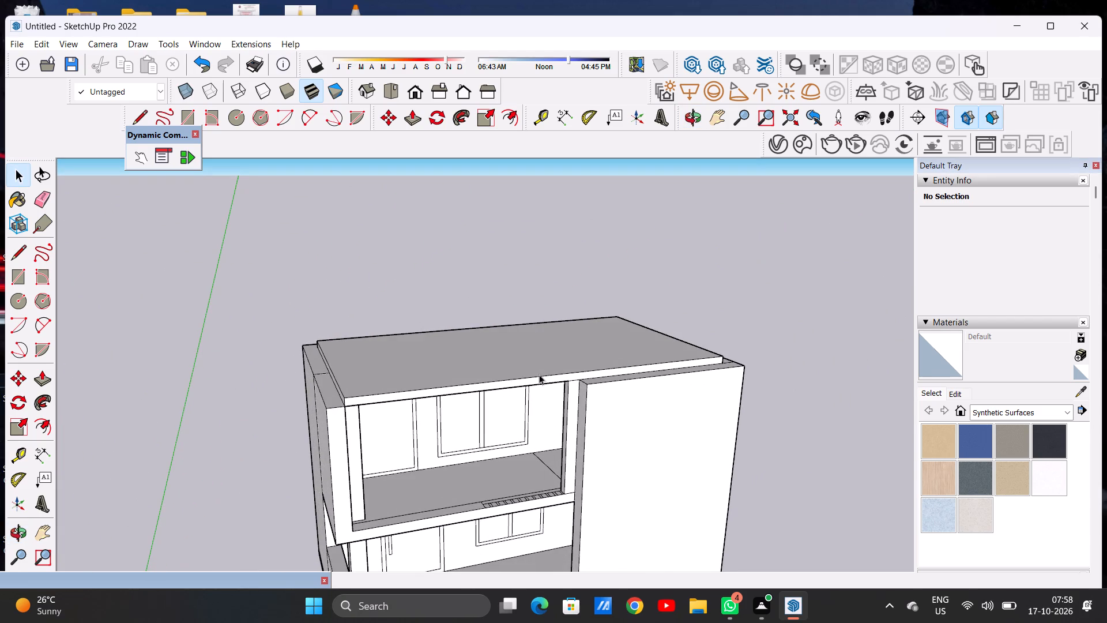
scroll(399, 396, "up", 5)
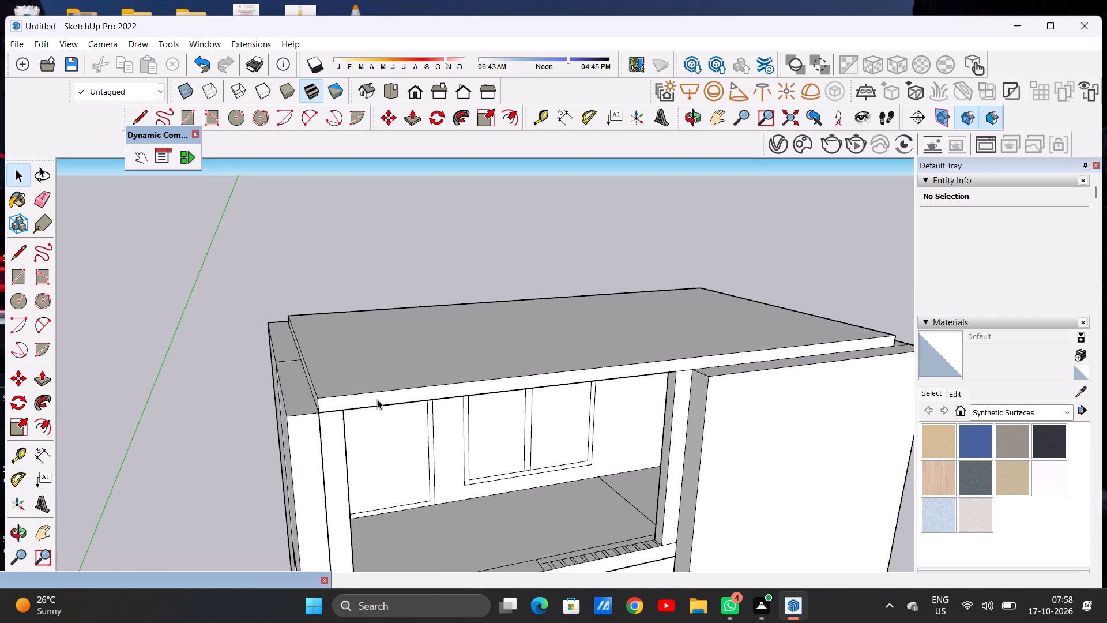
scroll(381, 408, "down", 7)
scroll(408, 361, "down", 6)
middle_click_drag(484, 436, 372, 523)
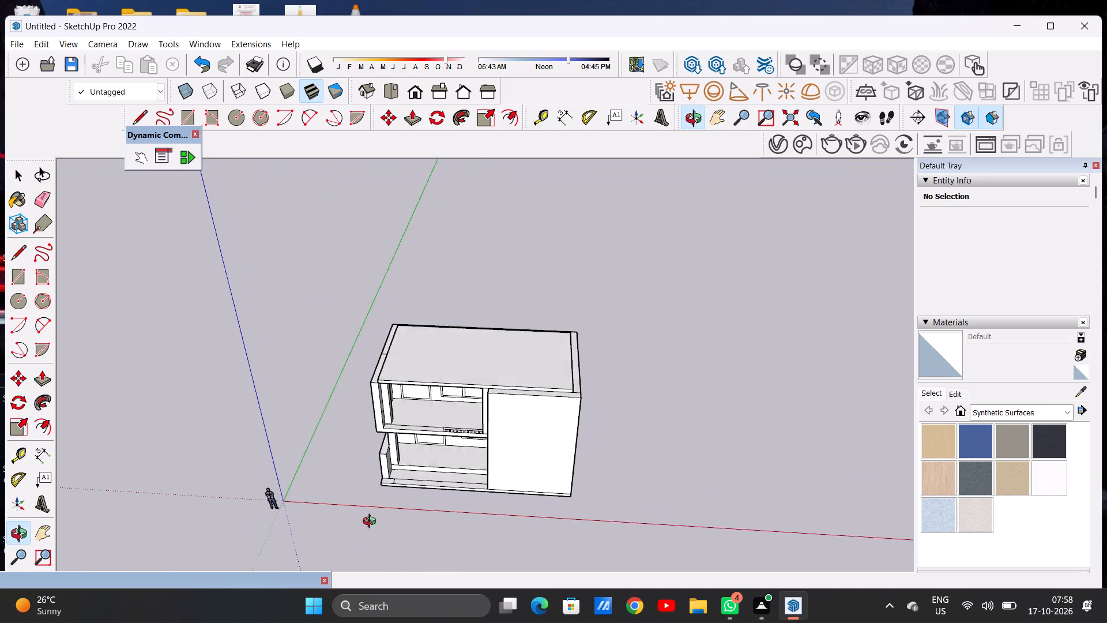
Push/Pull the first slat base, farthest from the large solid front wall, up to the underside of the terrace roof slab.
middle_click_drag(372, 523, 381, 535)
scroll(429, 440, "up", 7)
scroll(499, 414, "up", 1)
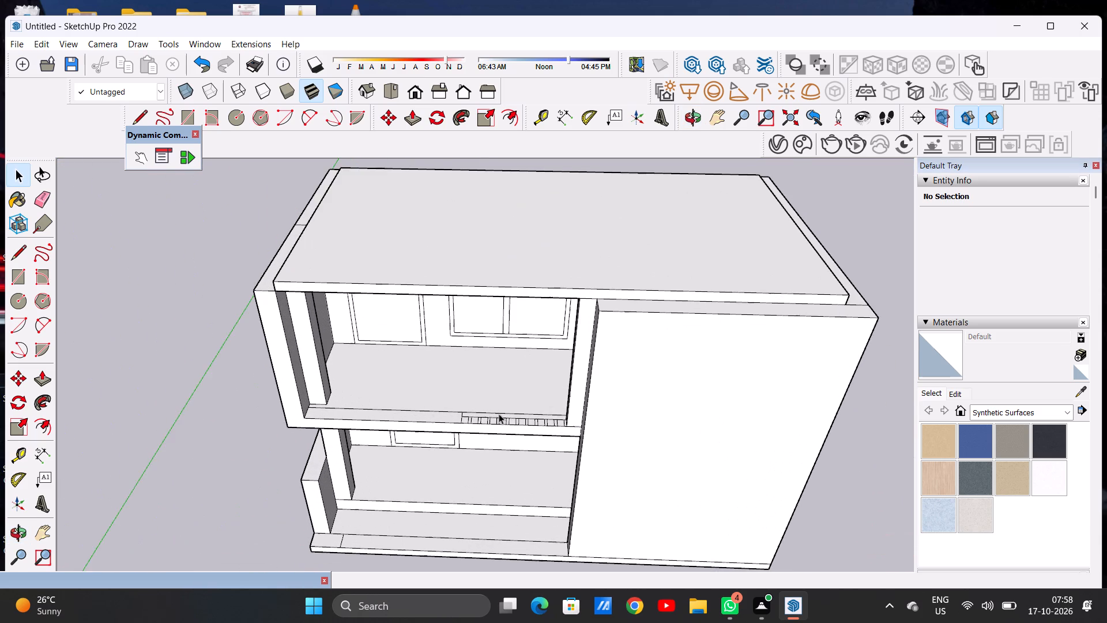
scroll(499, 414, "up", 2)
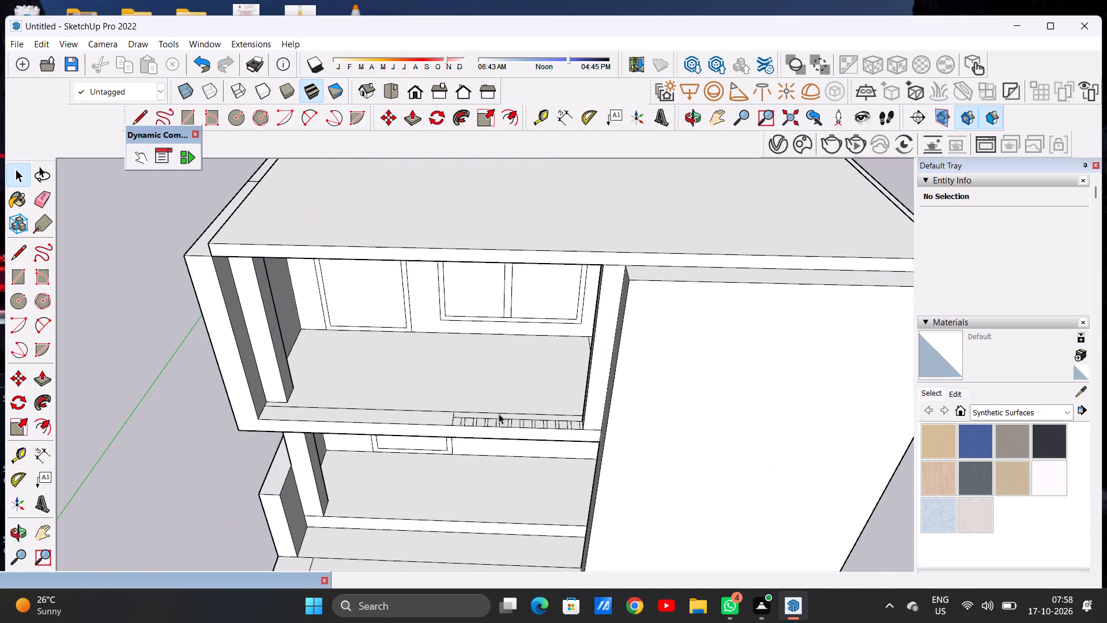
key("p")
scroll(440, 408, "up", 11)
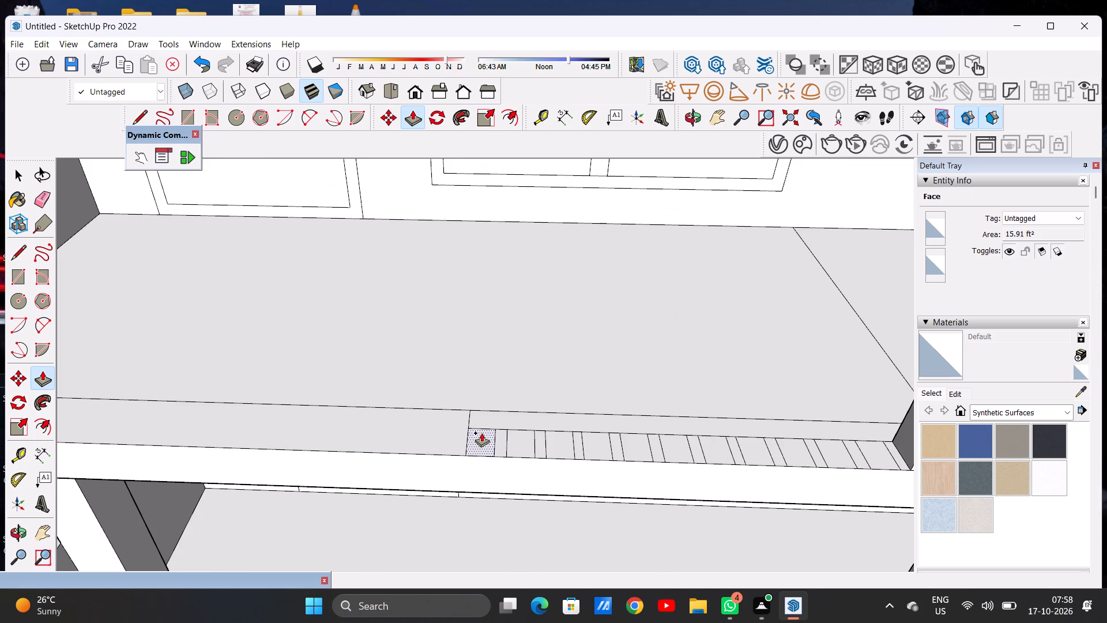
left_click(481, 433)
scroll(506, 358, "down", 1)
scroll(506, 360, "up", 1)
scroll(506, 361, "down", 18)
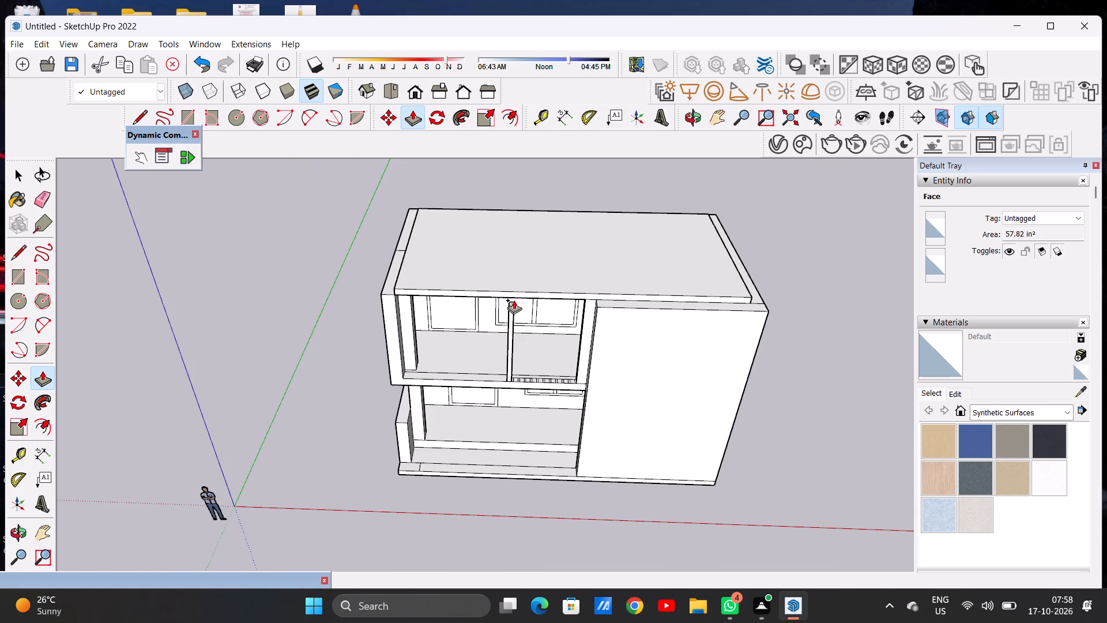
middle_click_drag(510, 295, 503, 247)
scroll(507, 274, "up", 11)
scroll(508, 280, "down", 1)
scroll(508, 280, "up", 2)
middle_click_drag(519, 313, 542, 267)
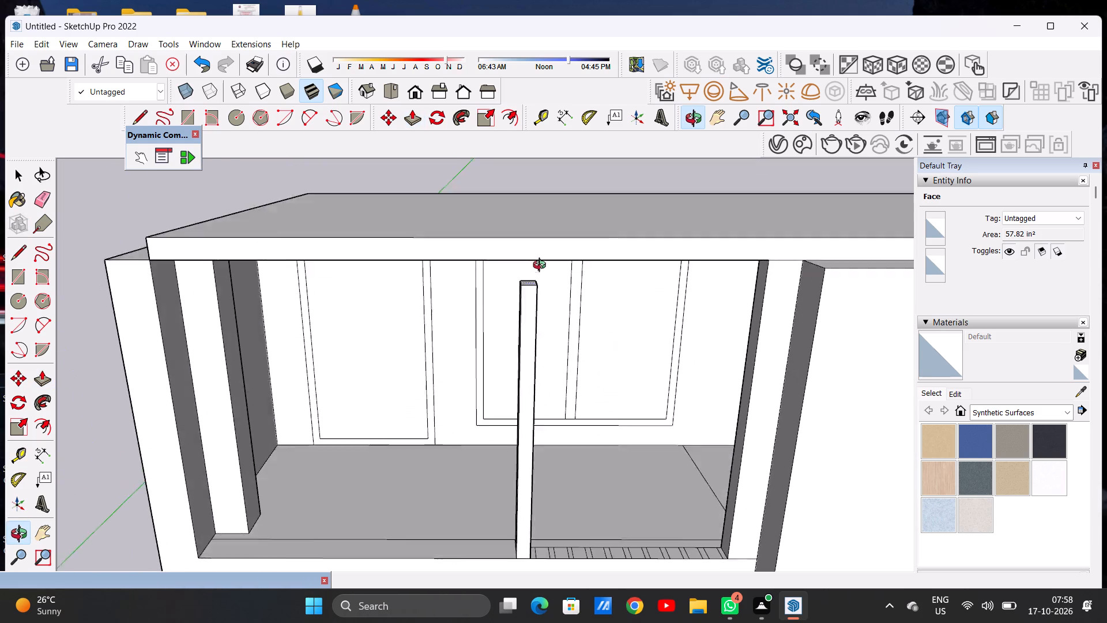
middle_click_drag(542, 267, 541, 268)
scroll(536, 272, "up", 7)
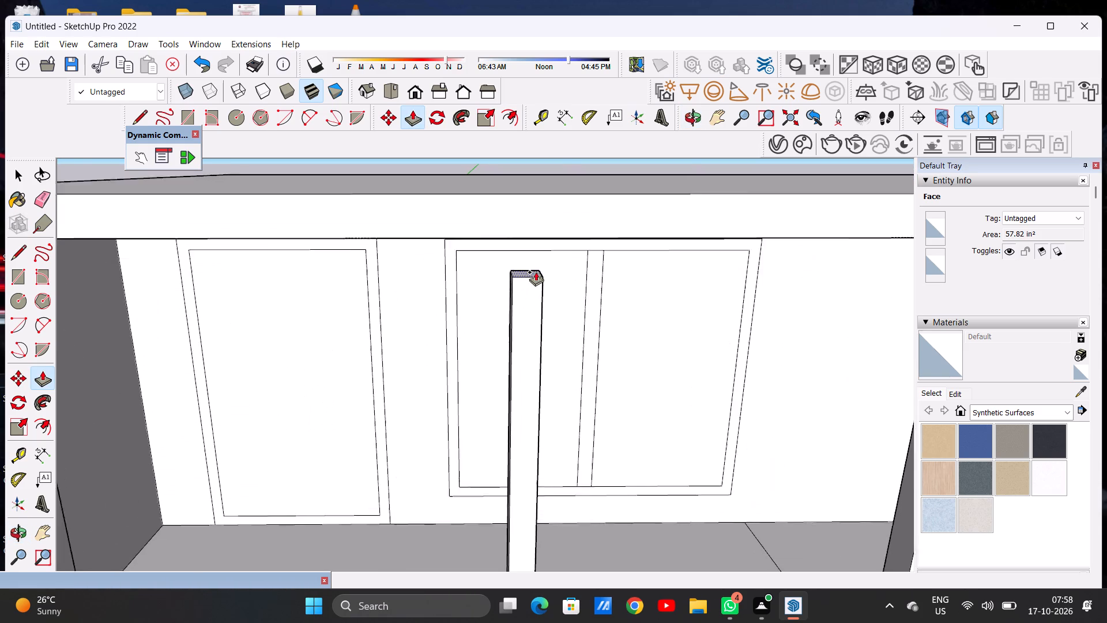
scroll(536, 272, "up", 2)
left_click(548, 226)
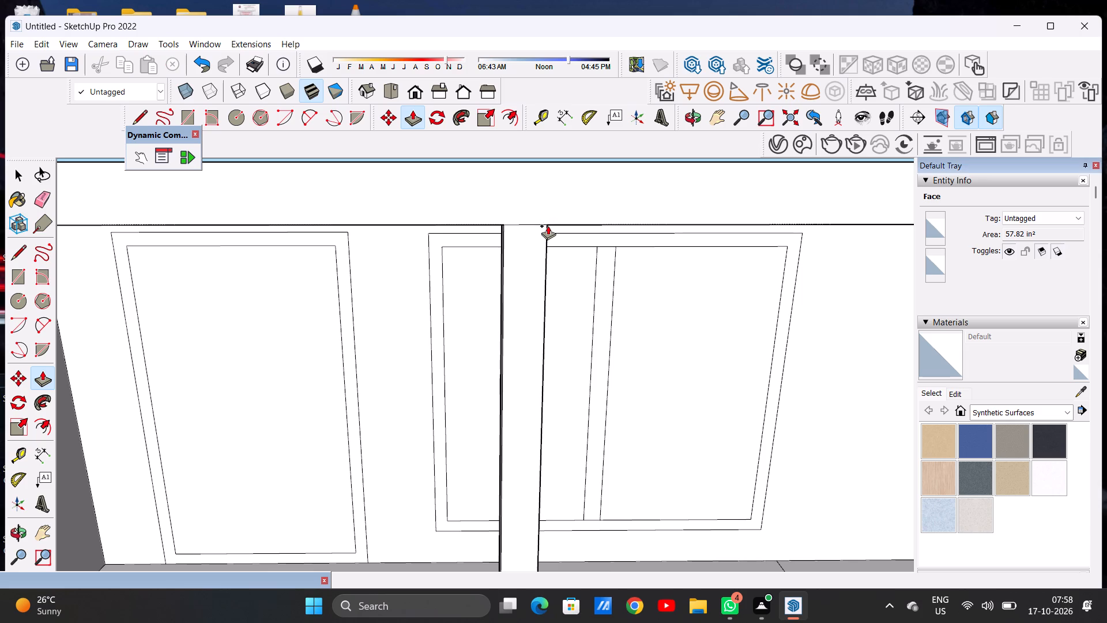
key("space")
Push/Pull the second slat base on the terrace edge up to the underside of the roof slab.
scroll(488, 362, "down", 14)
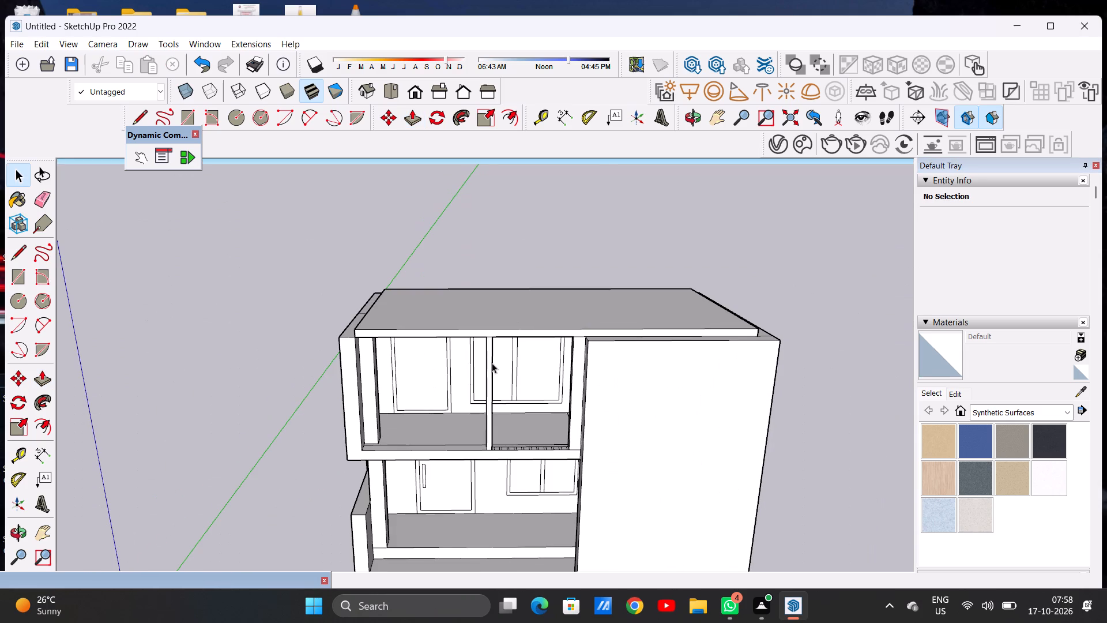
middle_click_drag(544, 431, 554, 515)
middle_click(554, 515)
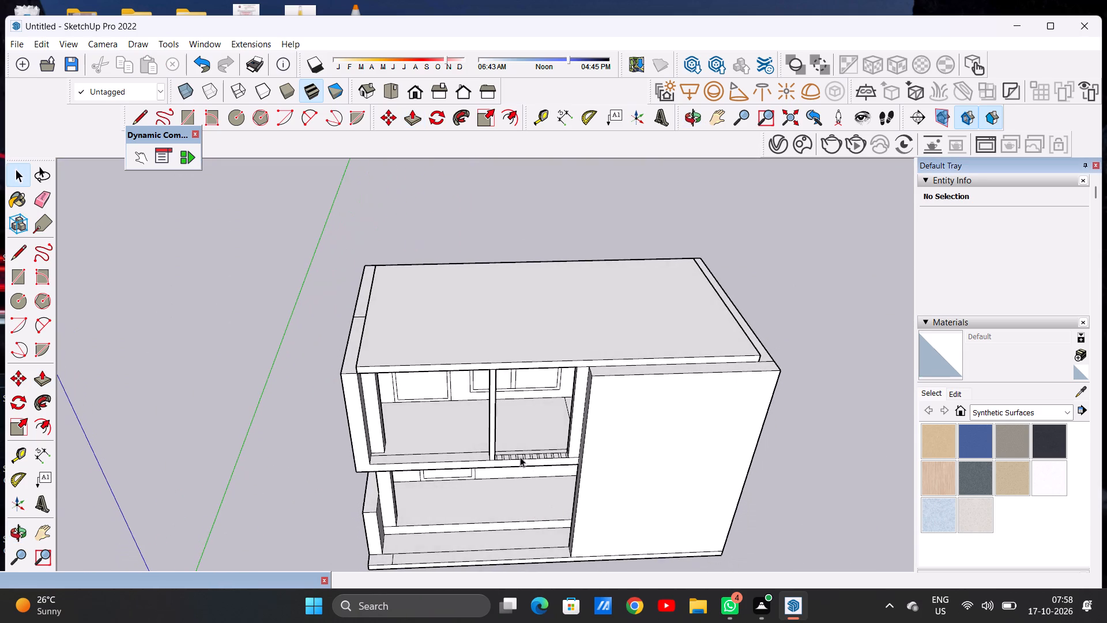
scroll(518, 451, "up", 2)
scroll(518, 451, "down", 1)
scroll(518, 451, "up", 14)
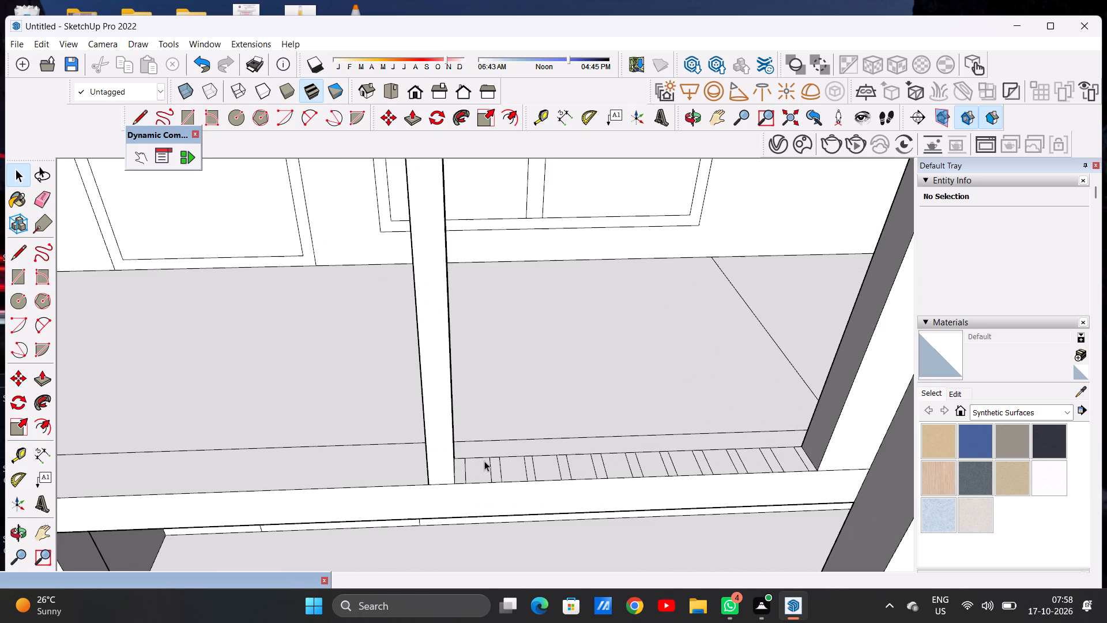
key("p")
scroll(460, 463, "up", 7)
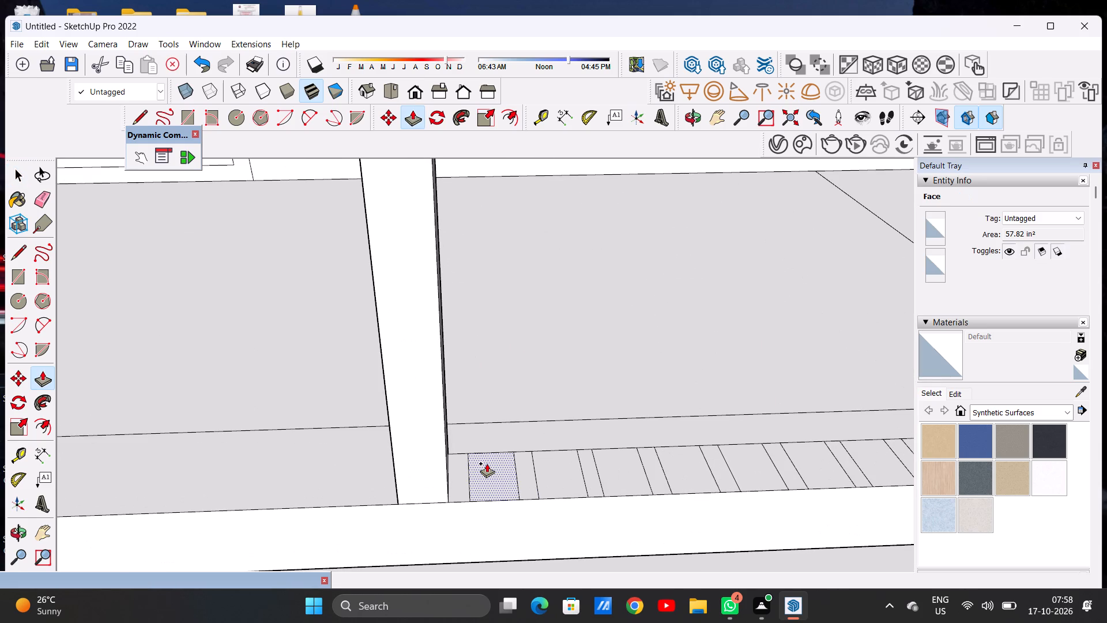
left_click(487, 463)
scroll(488, 389, "down", 20)
scroll(488, 389, "down", 4)
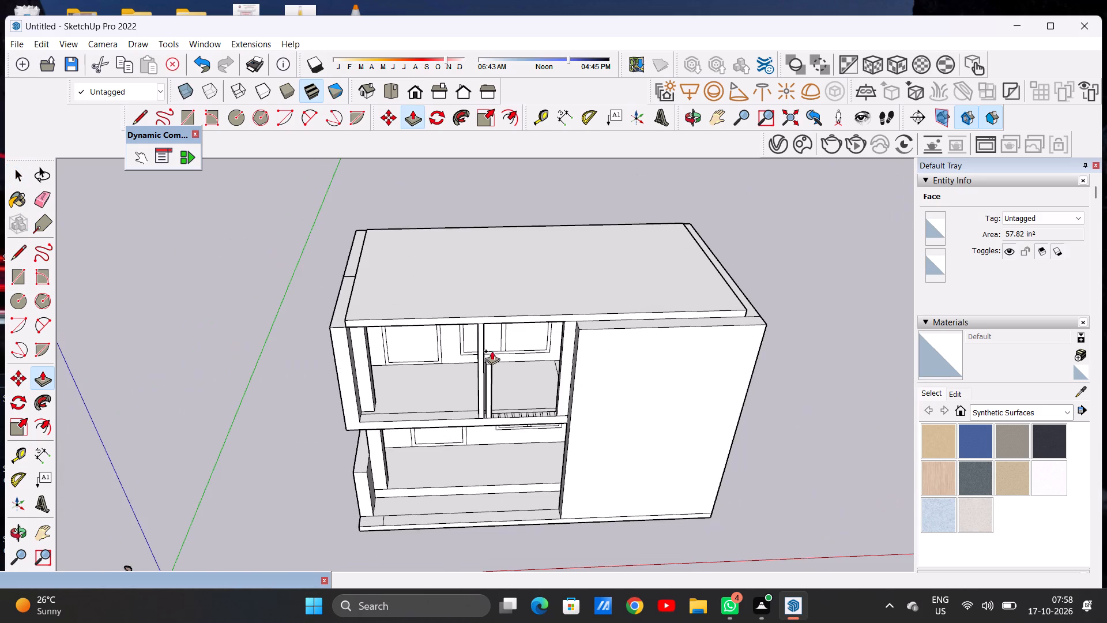
scroll(494, 315, "up", 5)
middle_click_drag(491, 337, 512, 260)
scroll(519, 275, "up", 5)
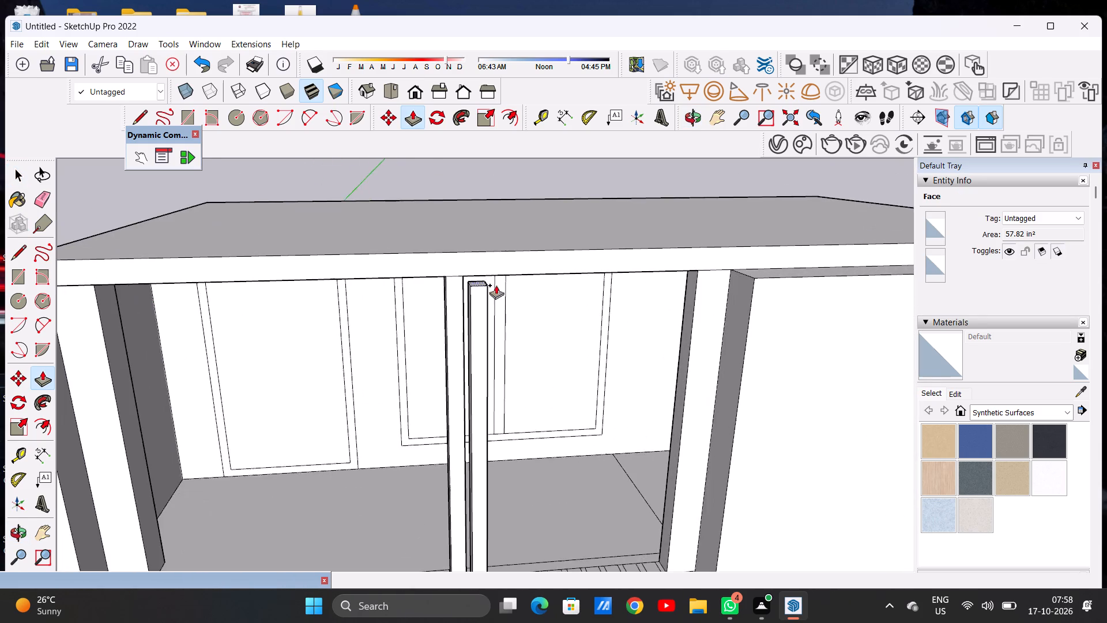
scroll(496, 285, "up", 5)
left_click(503, 268)
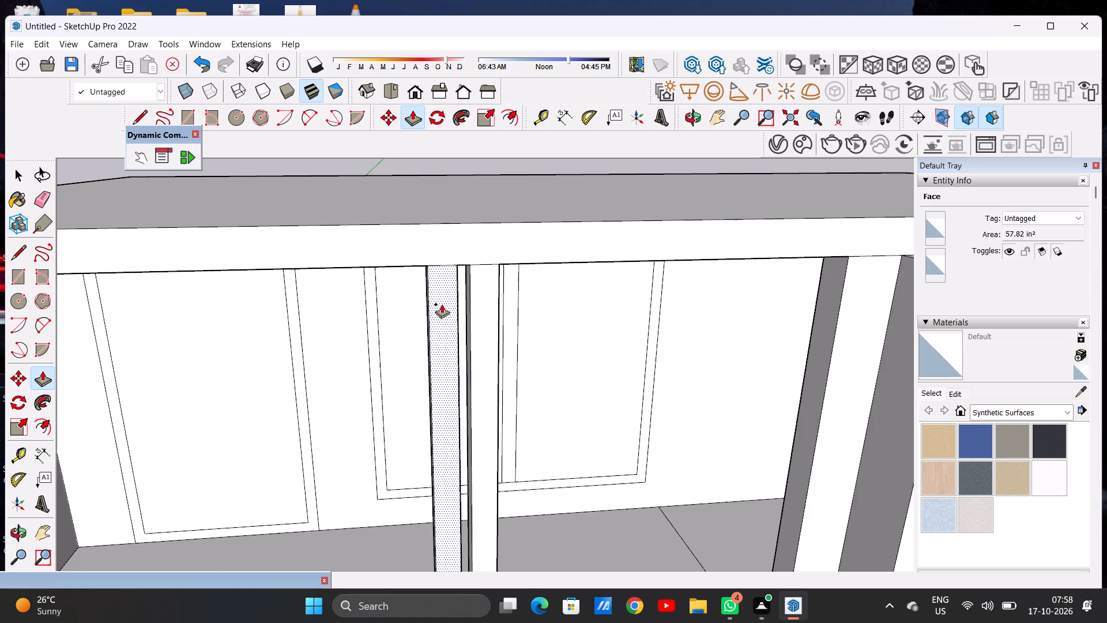
Push/Pull the third slat base on the terrace edge up to the roof slab's bottom edge.
scroll(442, 304, "down", 16)
middle_click_drag(477, 413, 487, 522)
scroll(443, 421, "up", 8)
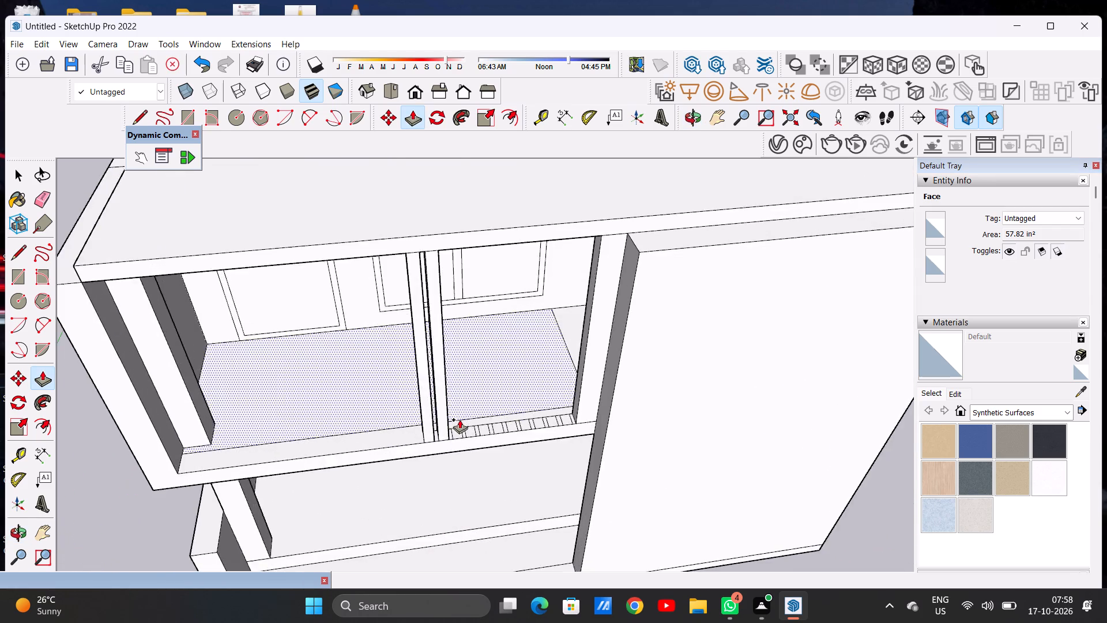
scroll(460, 419, "up", 11)
left_click(459, 463)
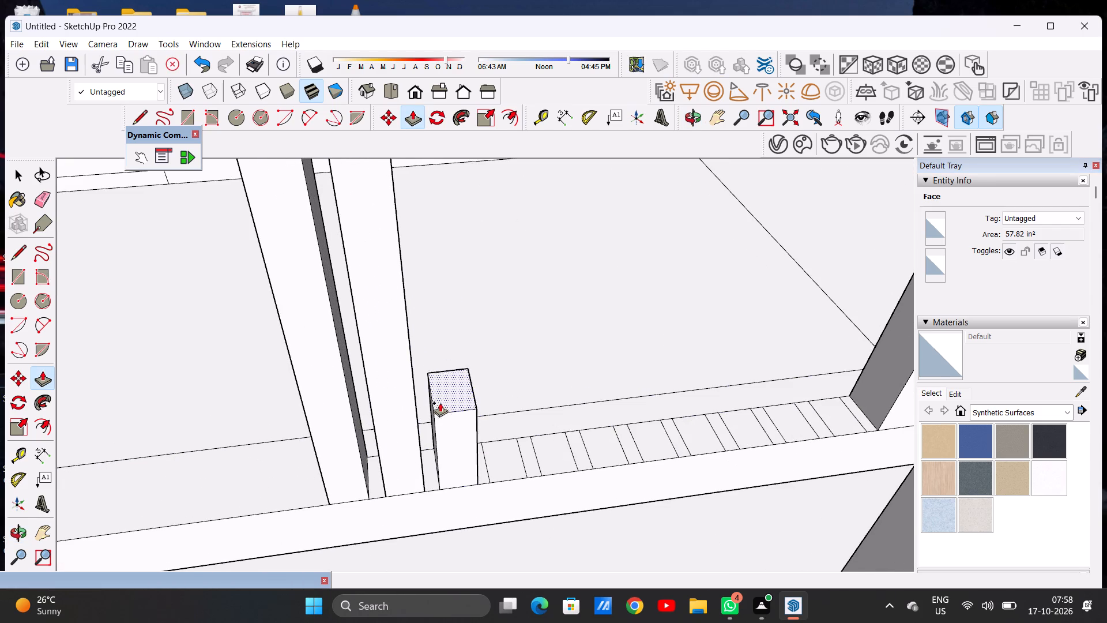
scroll(440, 403, "down", 20)
scroll(440, 403, "down", 5)
middle_click_drag(449, 351, 440, 346)
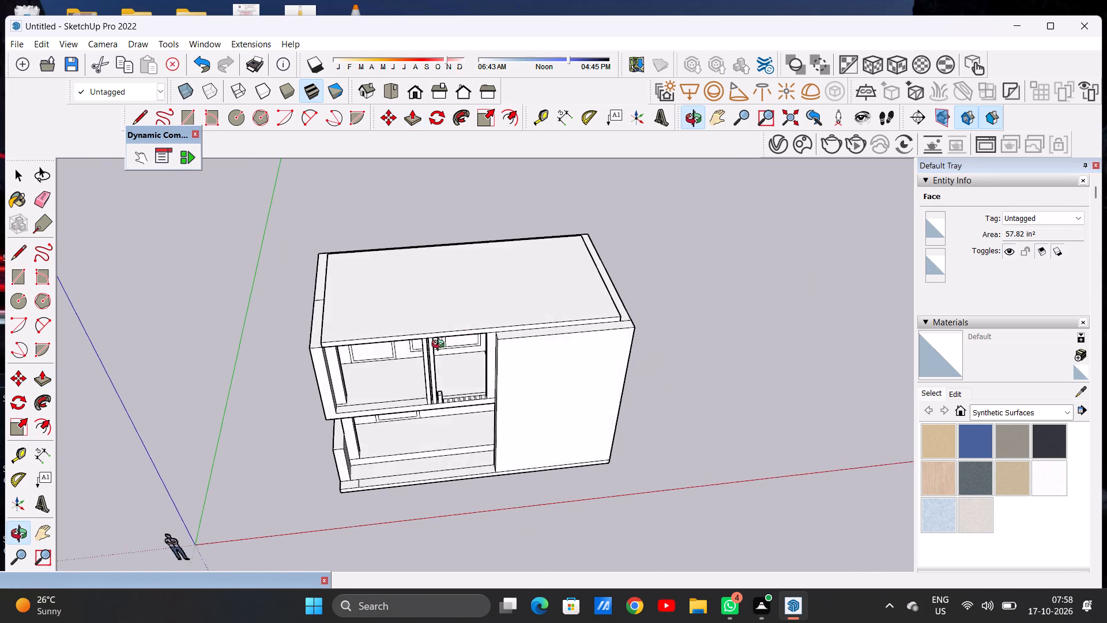
middle_click_drag(440, 346, 443, 278)
scroll(439, 305, "up", 19)
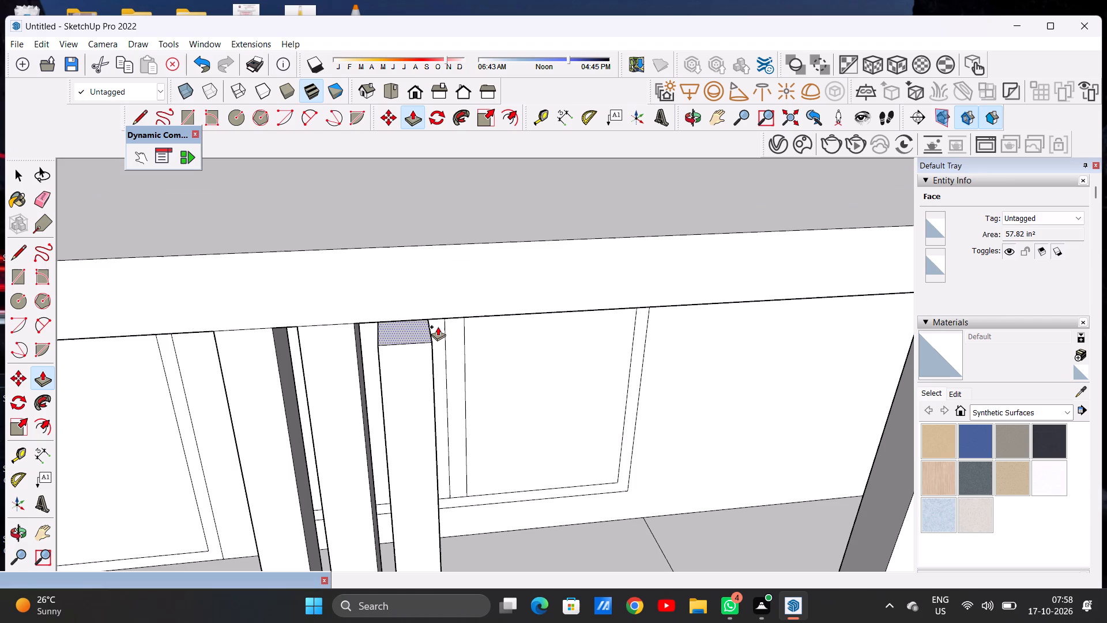
left_click(434, 315)
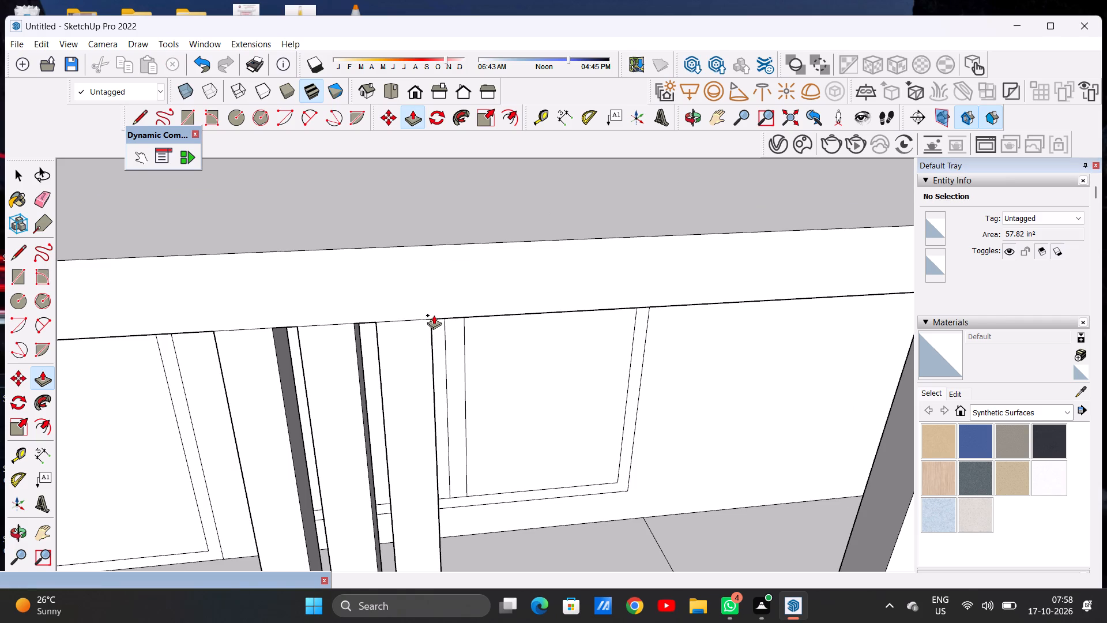
Push/Pull the fourth slat base on the terrace edge up to meet the underside of the roof slab.
scroll(416, 337, "down", 12)
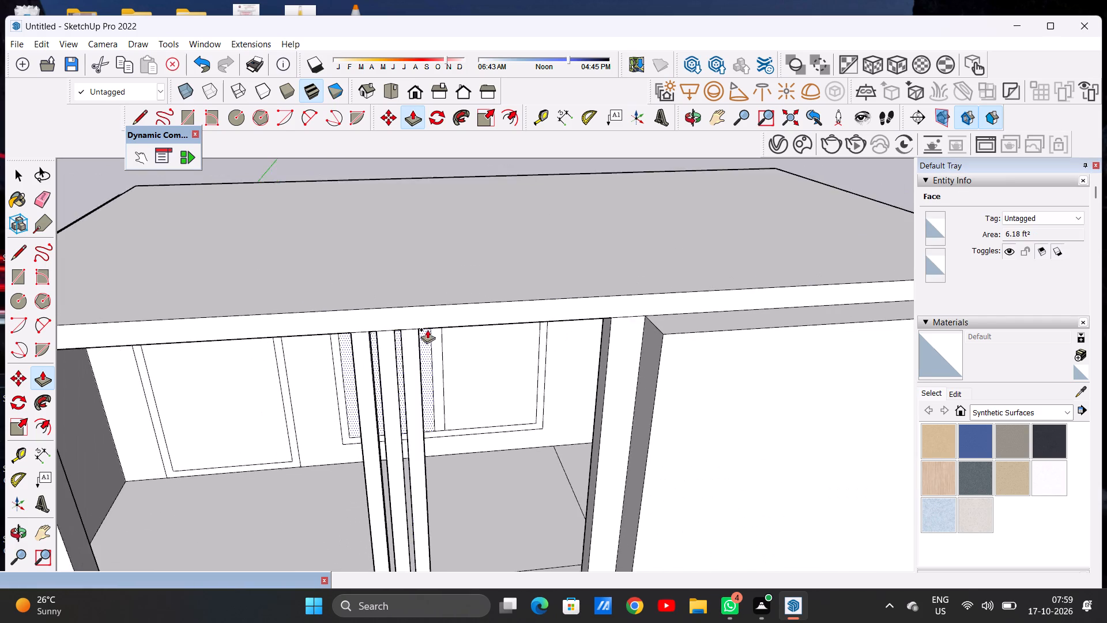
scroll(429, 329, "down", 6)
scroll(431, 497, "up", 14)
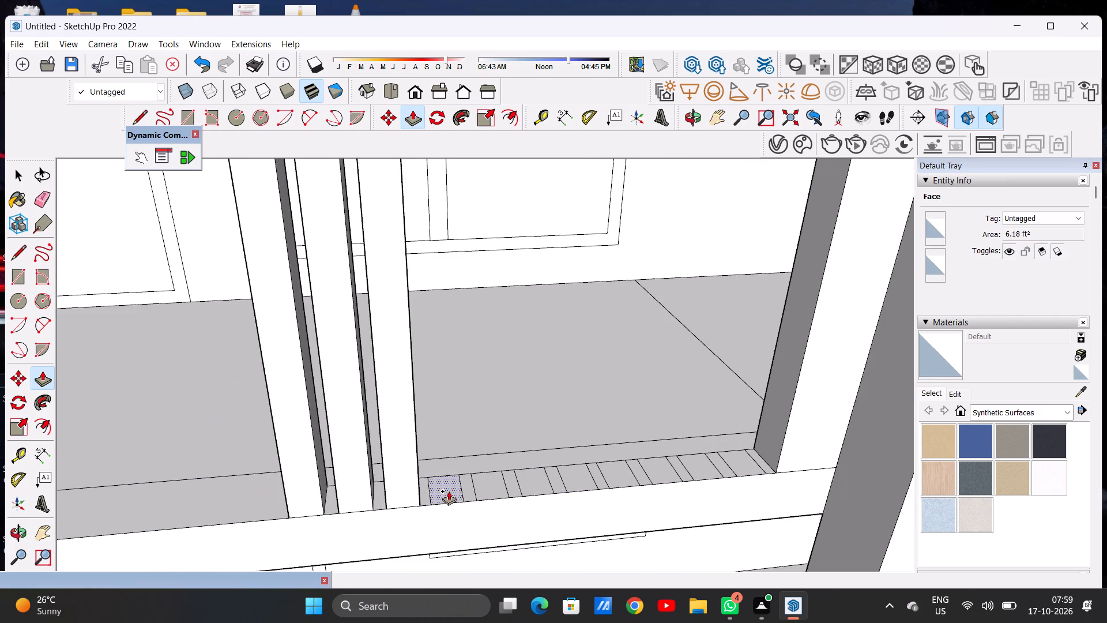
scroll(447, 482, "up", 4)
left_click(447, 483)
scroll(443, 369, "down", 16)
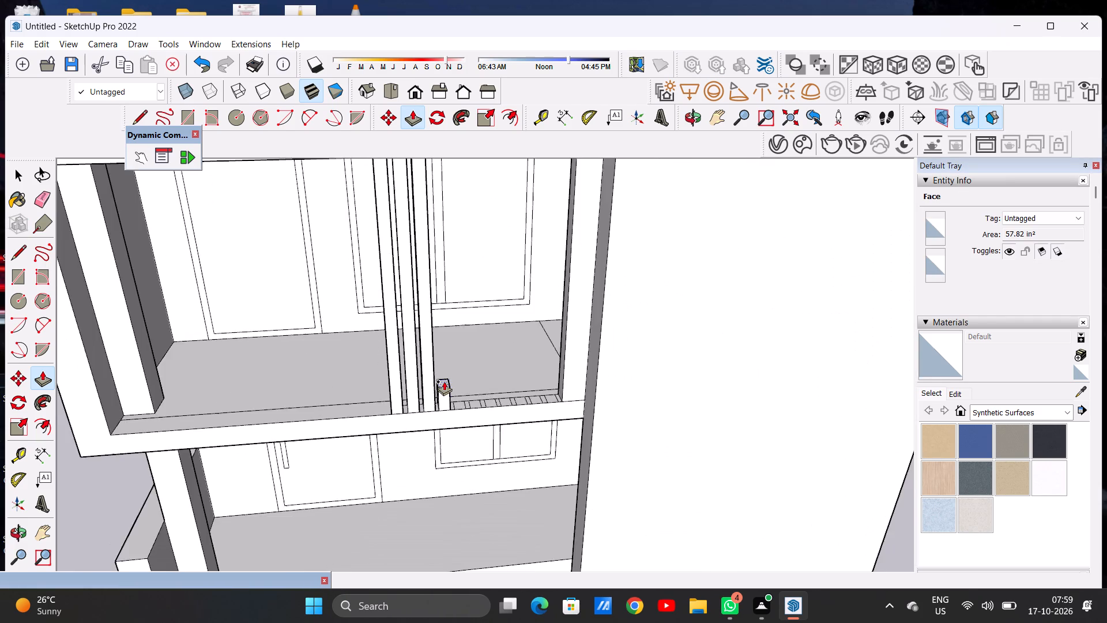
scroll(444, 381, "down", 12)
scroll(451, 321, "up", 17)
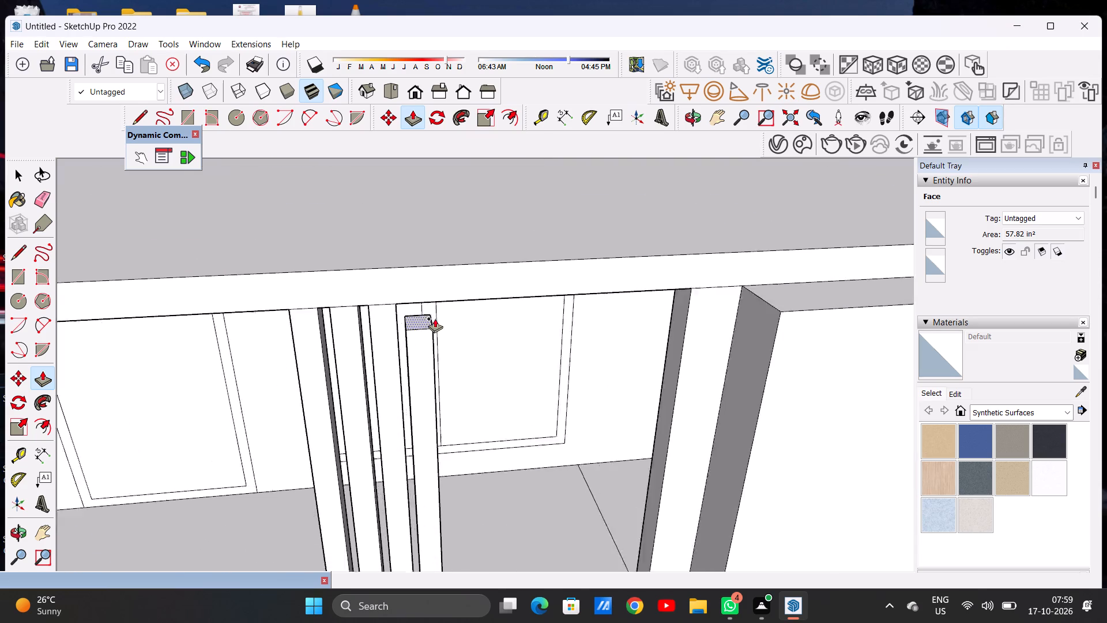
scroll(435, 318, "up", 2)
left_click(433, 282)
Push/Pull the fifth slat base on the terrace edge up to the underside of the roof slab.
scroll(409, 324, "down", 3)
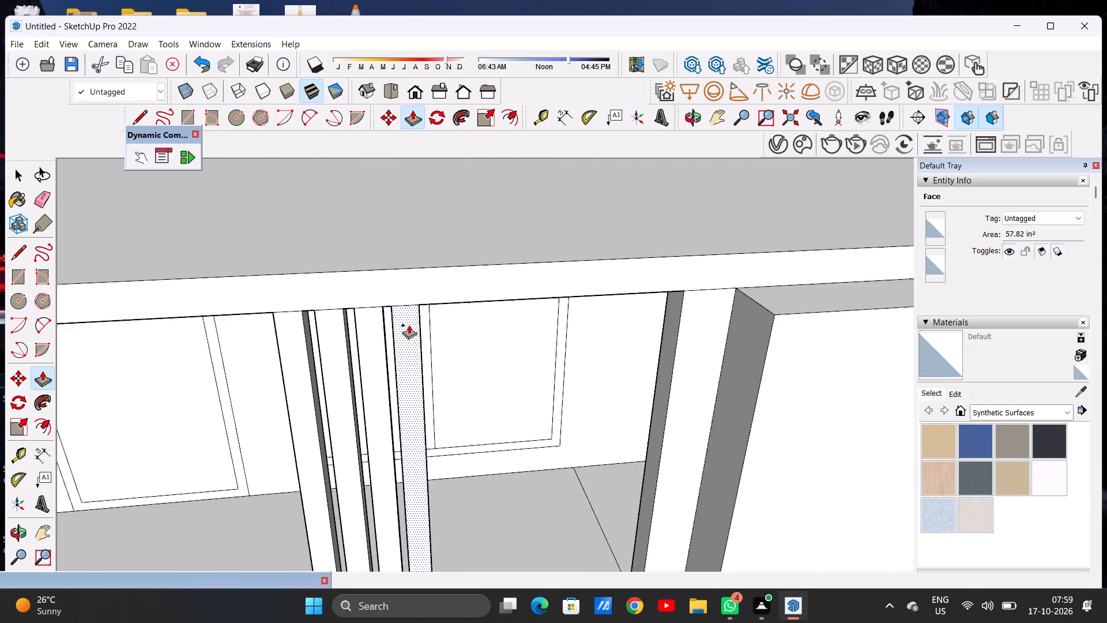
scroll(409, 325, "down", 14)
scroll(428, 496, "up", 15)
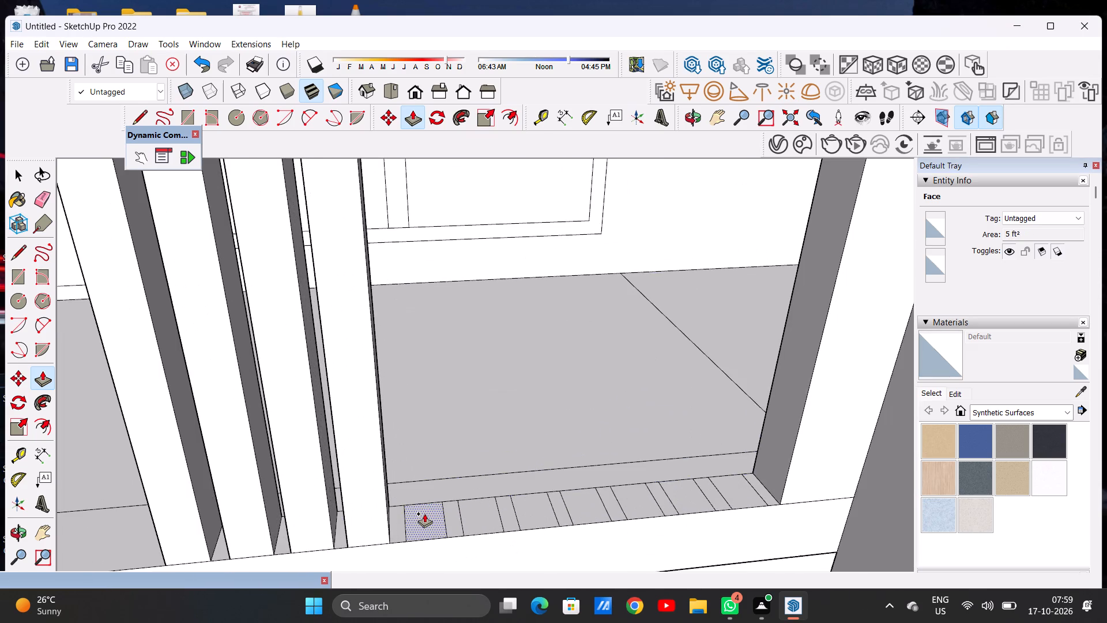
left_click(424, 518)
scroll(425, 385, "down", 20)
scroll(425, 385, "down", 4)
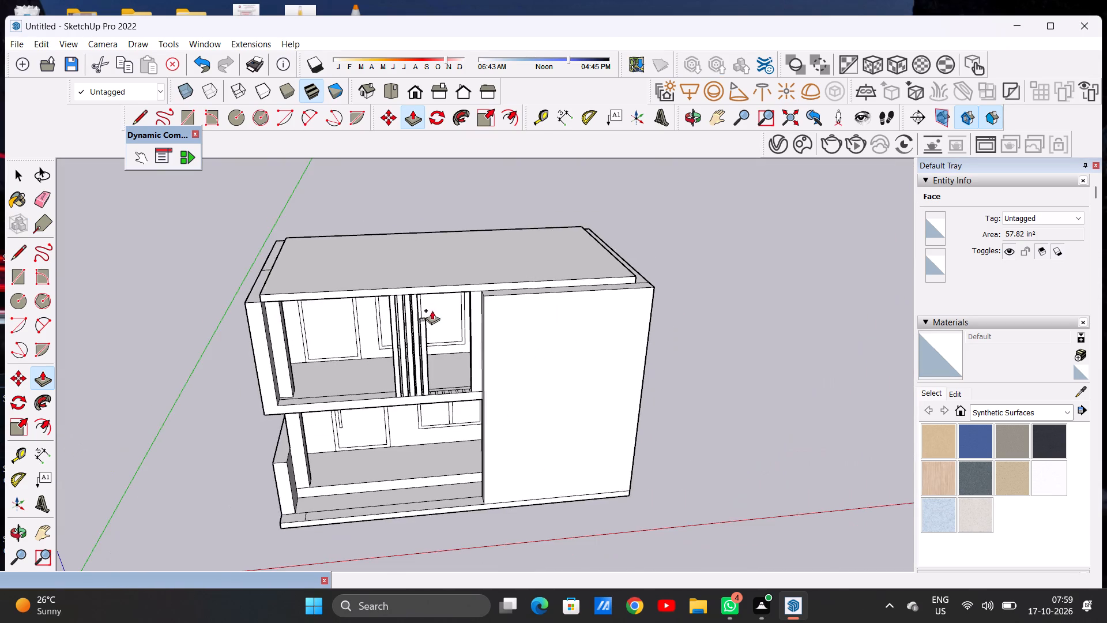
scroll(429, 275, "up", 1)
scroll(429, 274, "down", 1)
scroll(429, 274, "up", 9)
left_click(421, 309)
Push/Pull the sixth slat base on the terrace edge up to the same height as the finished slats under the roof slab.
scroll(376, 314, "down", 3)
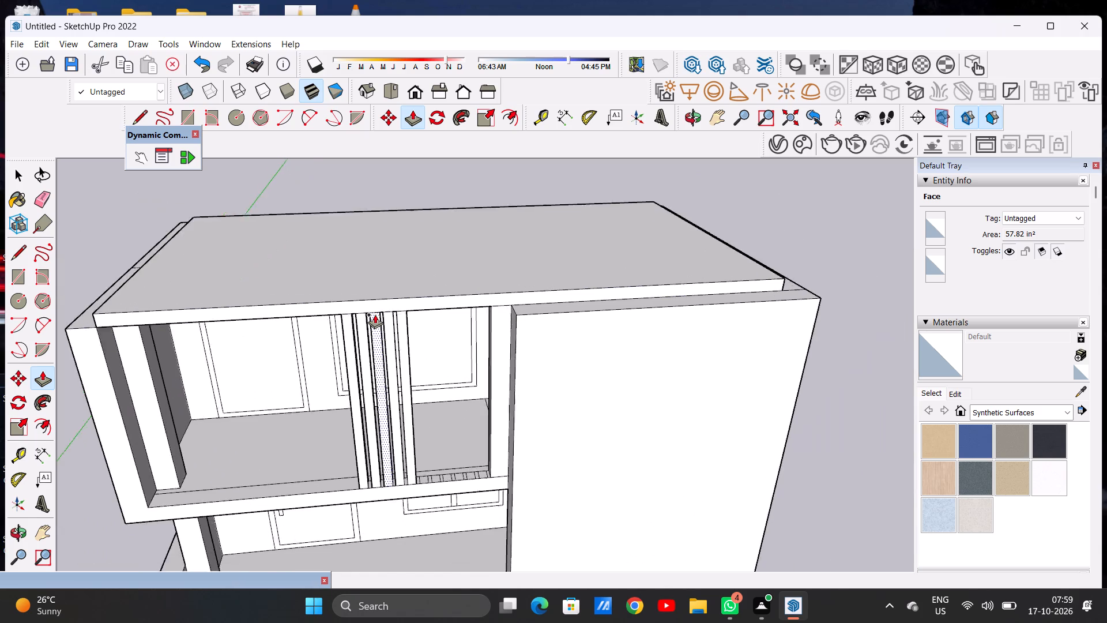
scroll(375, 314, "down", 3)
scroll(386, 461, "up", 7)
scroll(432, 449, "down", 1)
scroll(432, 449, "up", 9)
left_click(440, 445)
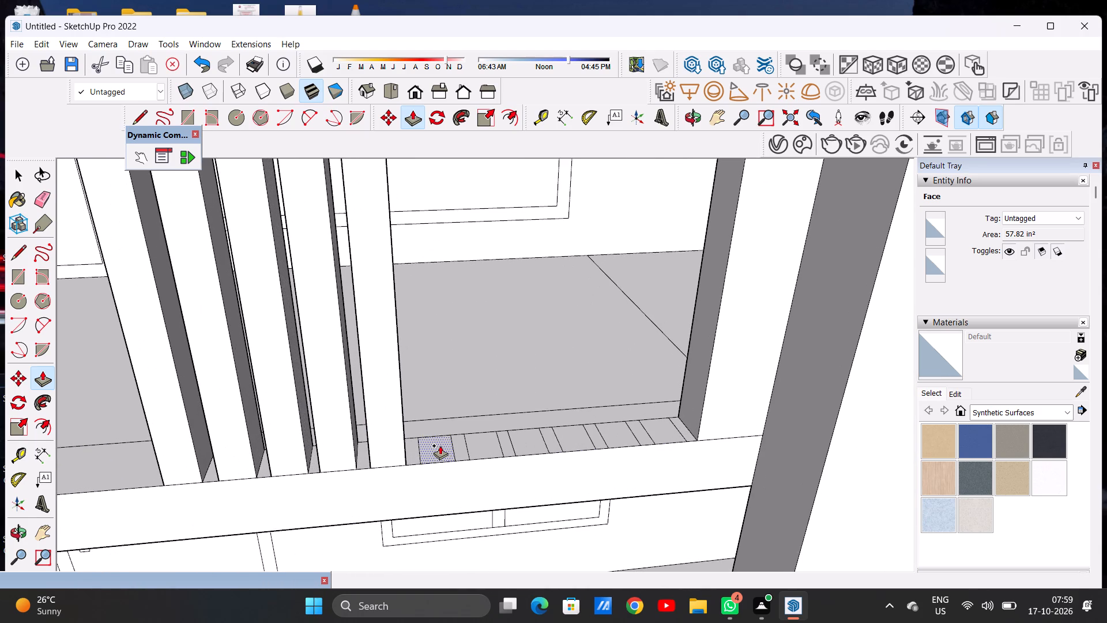
scroll(427, 393, "down", 20)
scroll(427, 393, "down", 2)
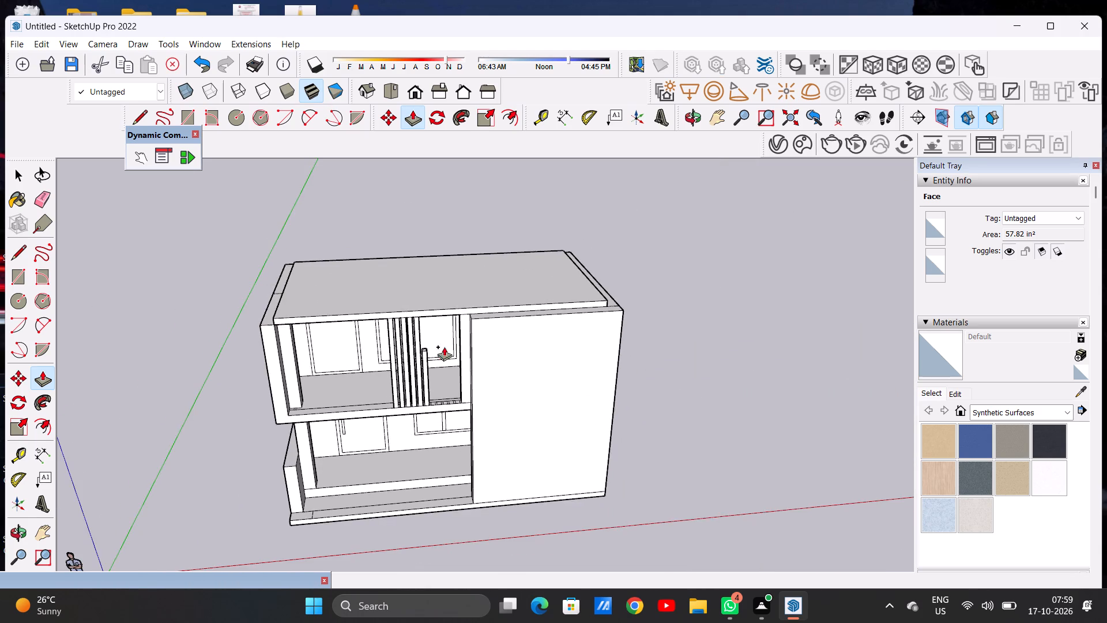
scroll(431, 321, "up", 16)
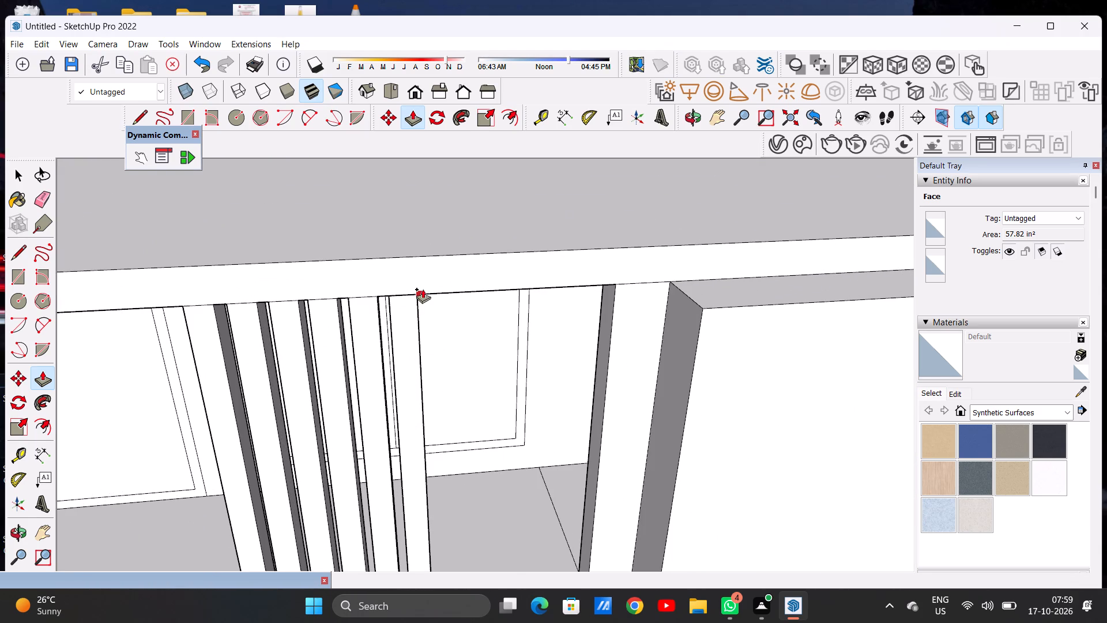
left_click(385, 293)
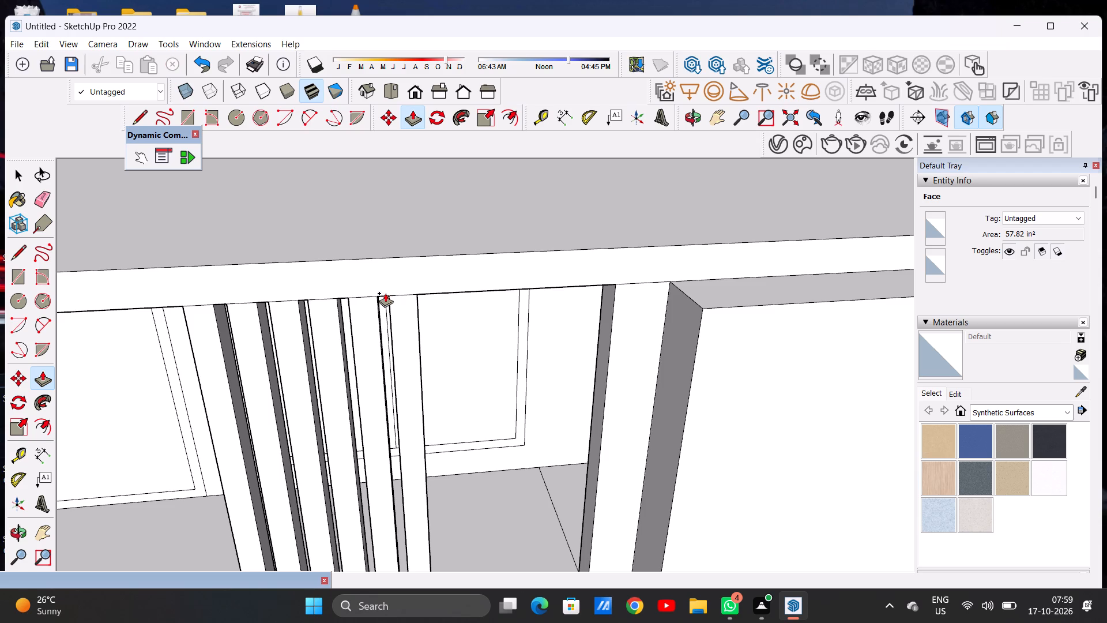
Push/Pull the seventh slat base on the terrace edge up to the roof slab's bottom edge.
scroll(430, 289, "down", 7)
scroll(445, 534, "up", 7)
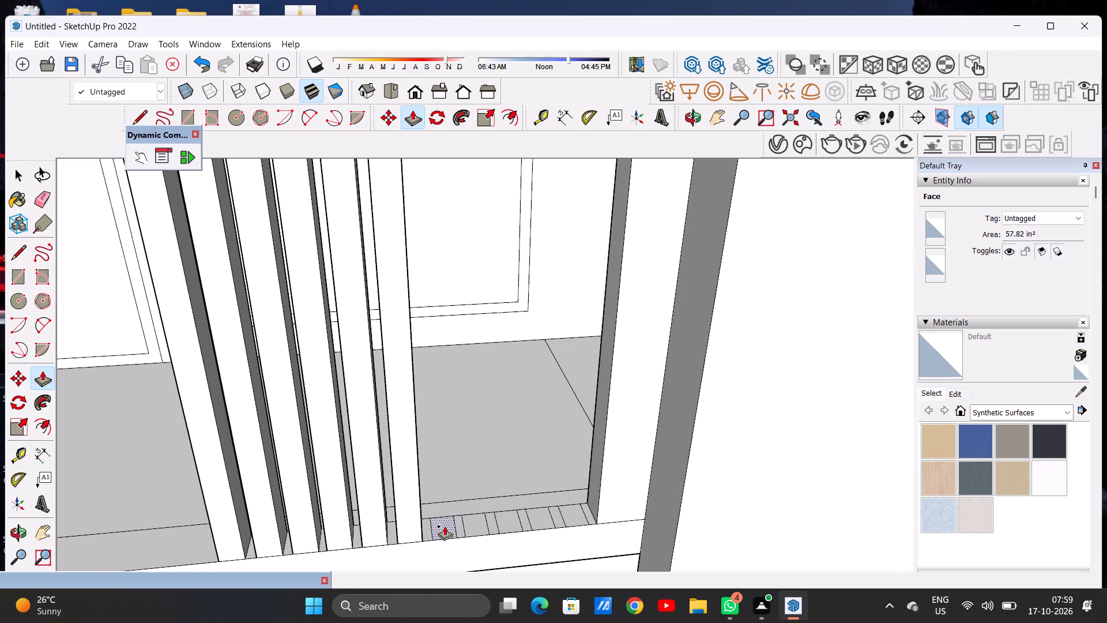
left_click(445, 526)
scroll(413, 426, "down", 13)
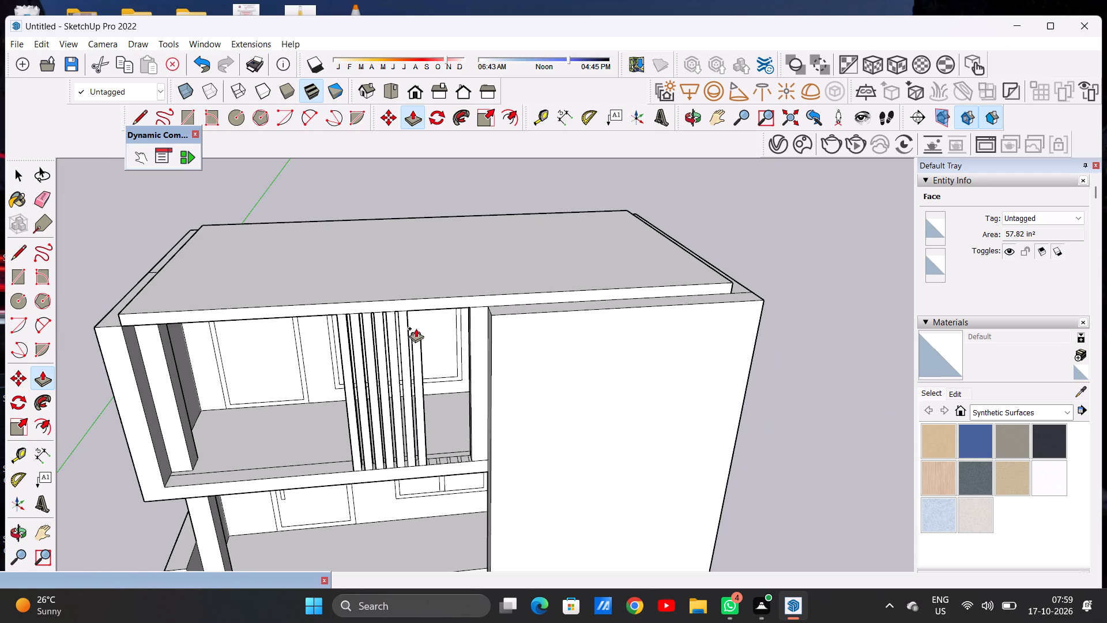
scroll(421, 311, "up", 10)
left_click(411, 308)
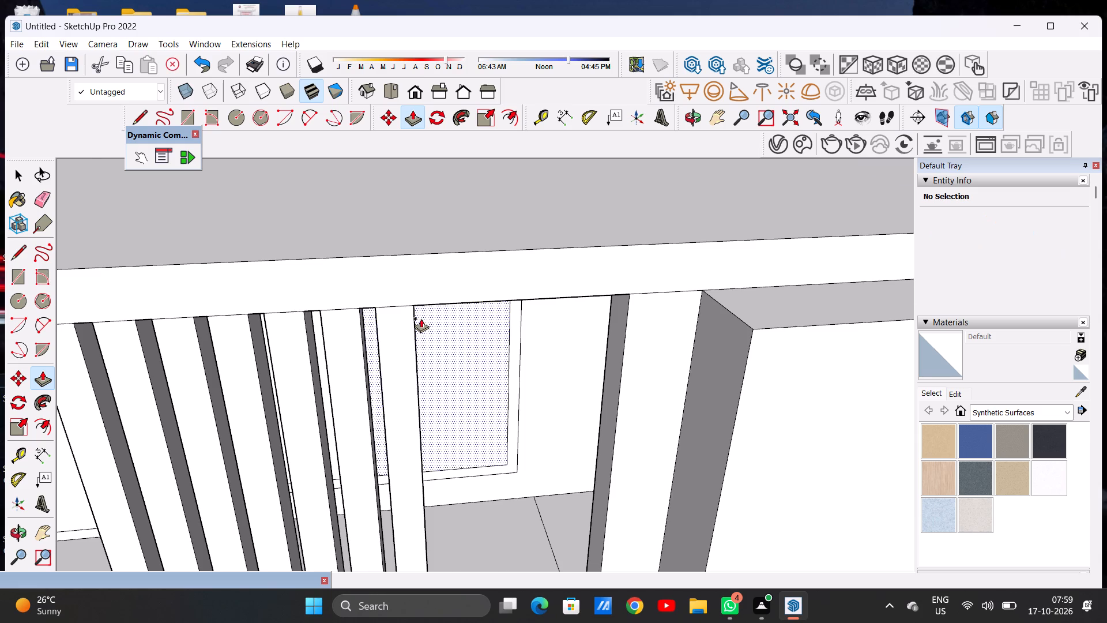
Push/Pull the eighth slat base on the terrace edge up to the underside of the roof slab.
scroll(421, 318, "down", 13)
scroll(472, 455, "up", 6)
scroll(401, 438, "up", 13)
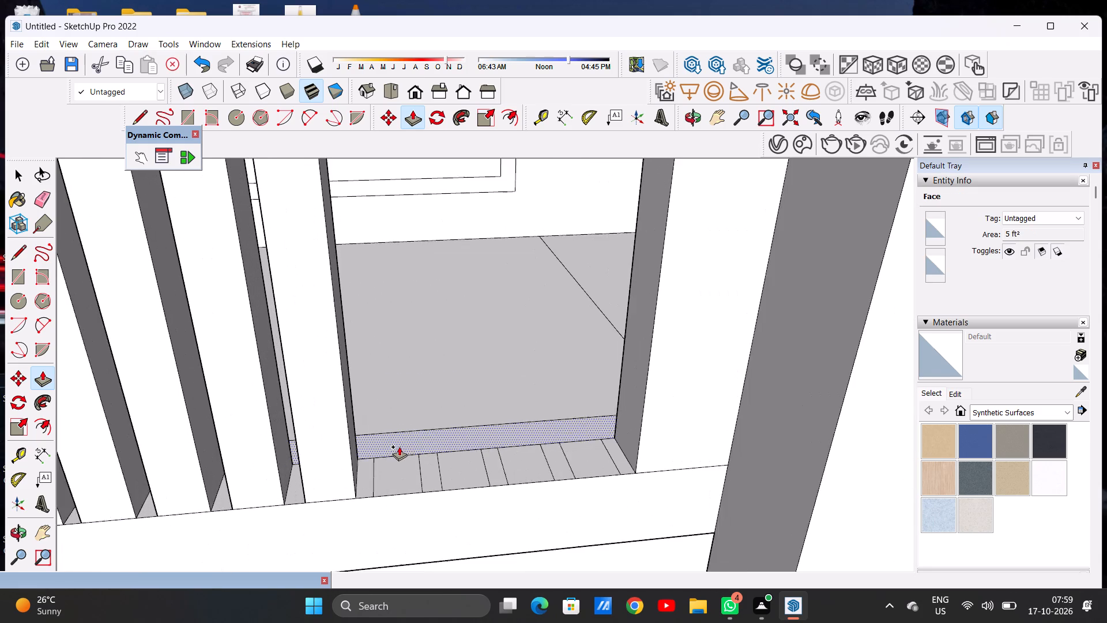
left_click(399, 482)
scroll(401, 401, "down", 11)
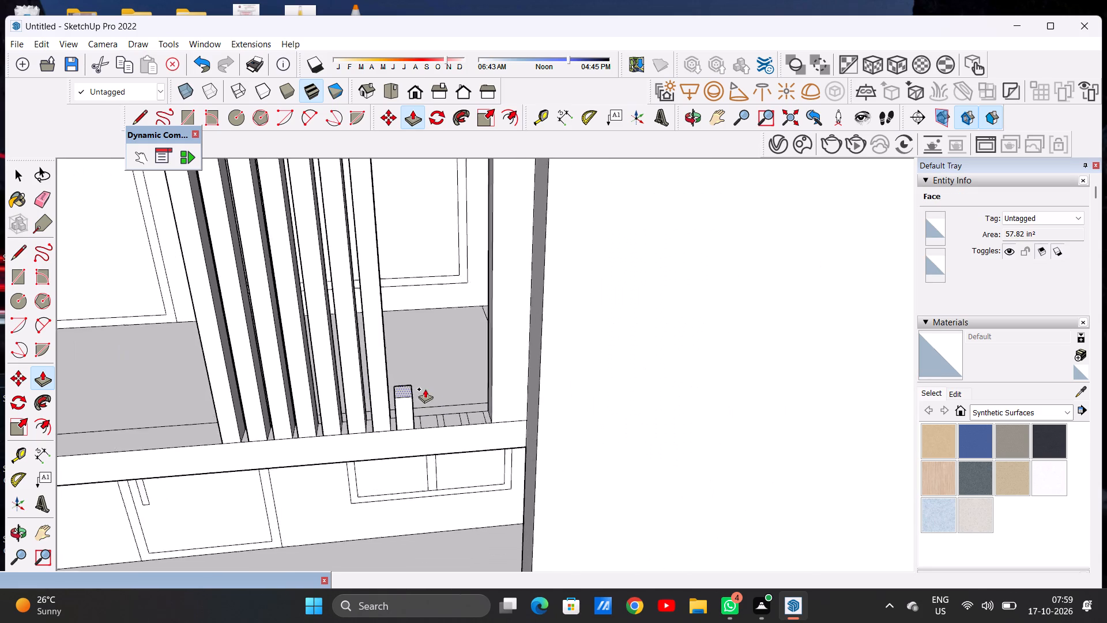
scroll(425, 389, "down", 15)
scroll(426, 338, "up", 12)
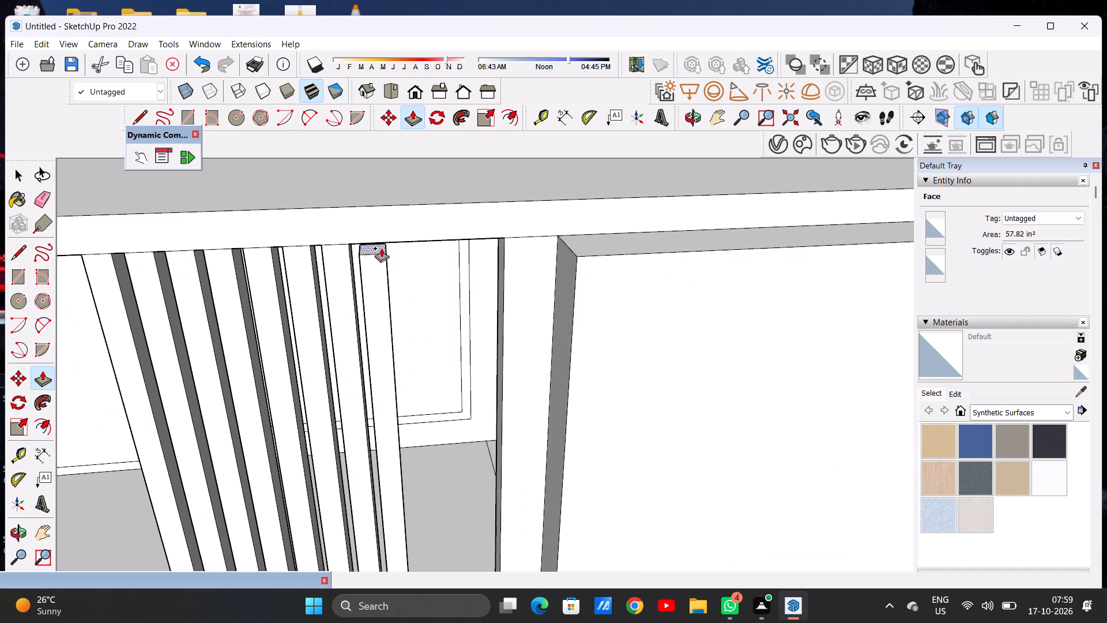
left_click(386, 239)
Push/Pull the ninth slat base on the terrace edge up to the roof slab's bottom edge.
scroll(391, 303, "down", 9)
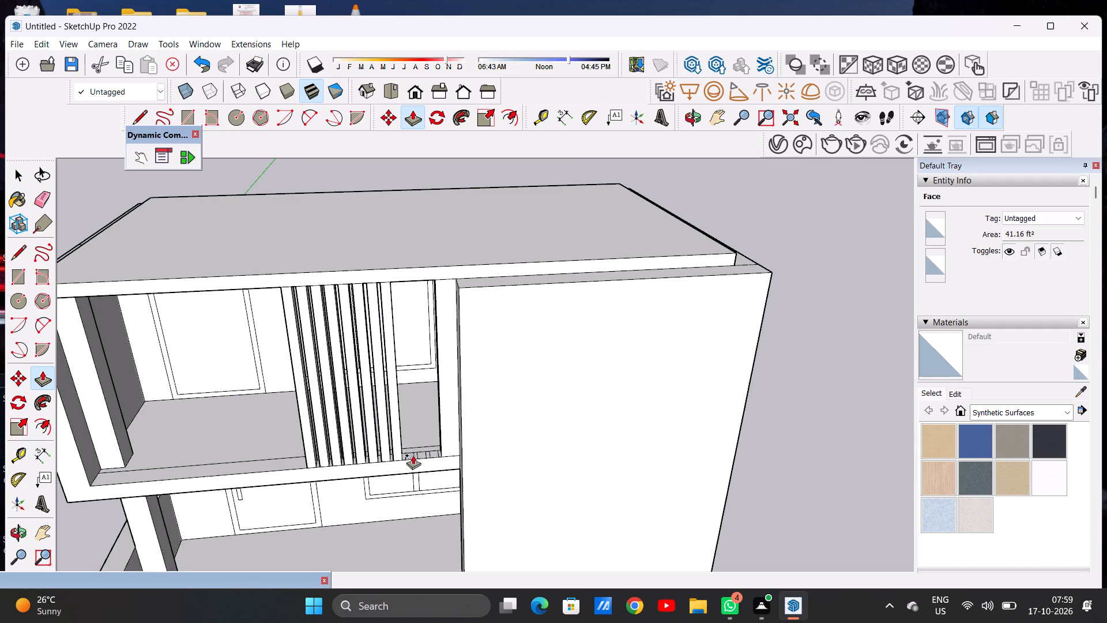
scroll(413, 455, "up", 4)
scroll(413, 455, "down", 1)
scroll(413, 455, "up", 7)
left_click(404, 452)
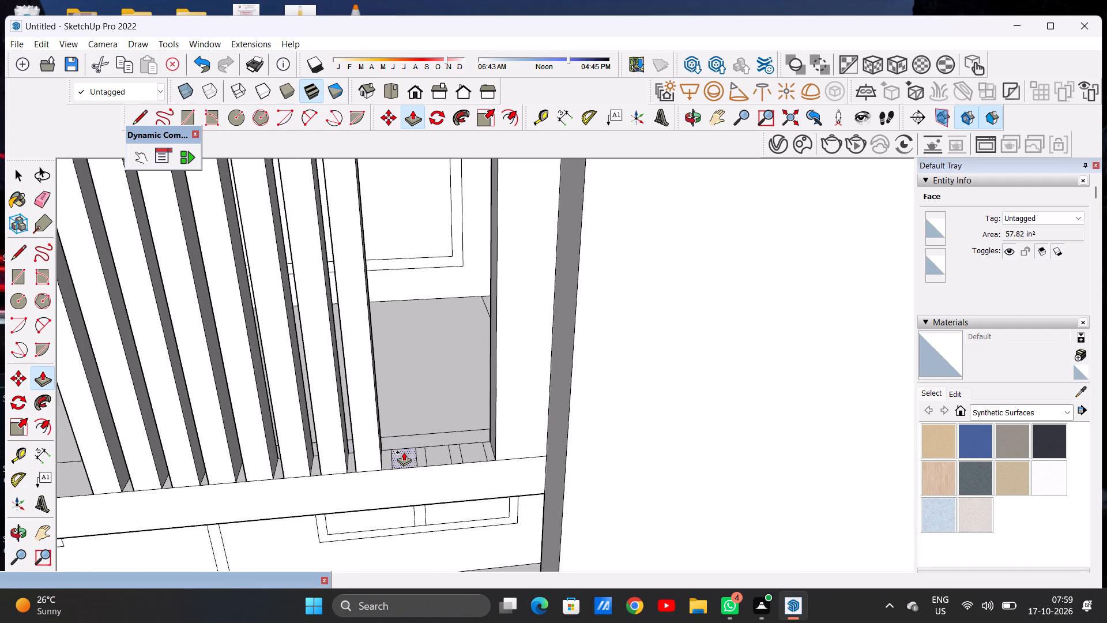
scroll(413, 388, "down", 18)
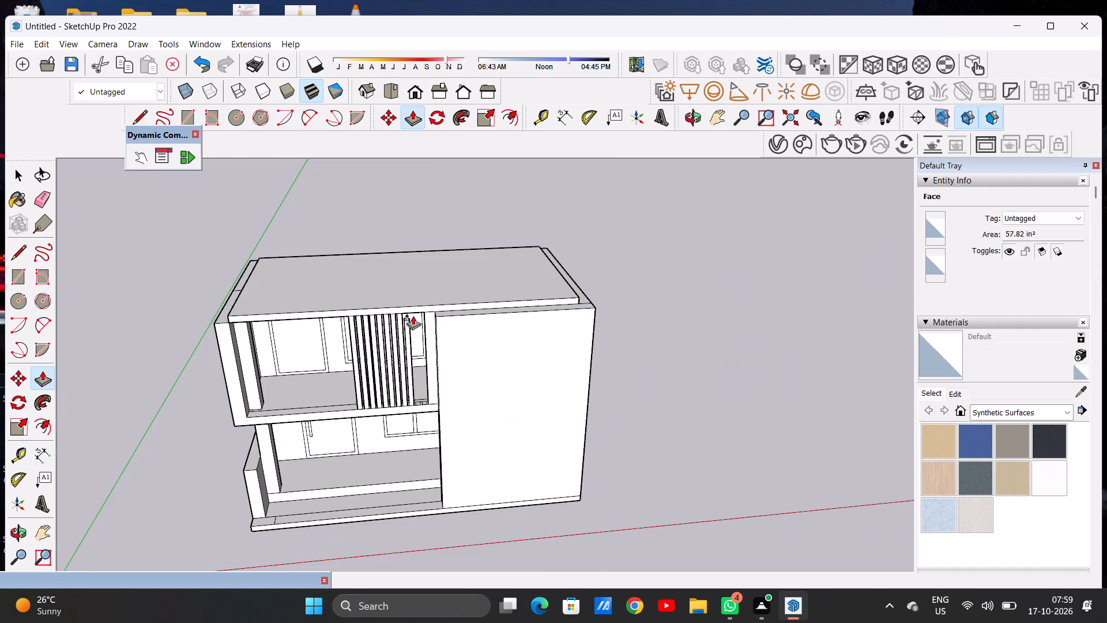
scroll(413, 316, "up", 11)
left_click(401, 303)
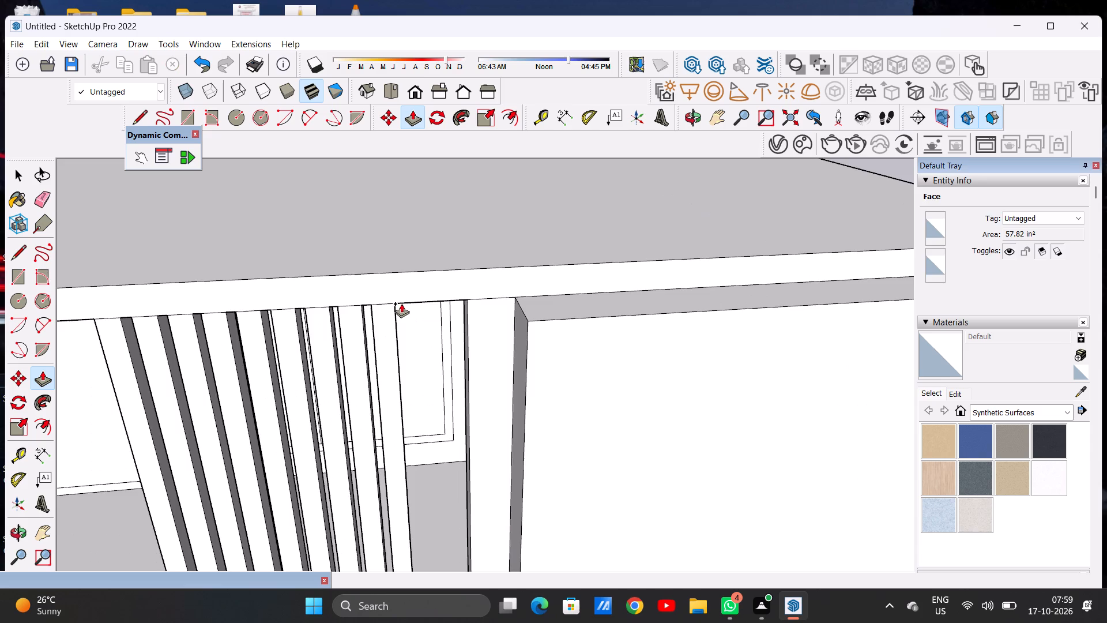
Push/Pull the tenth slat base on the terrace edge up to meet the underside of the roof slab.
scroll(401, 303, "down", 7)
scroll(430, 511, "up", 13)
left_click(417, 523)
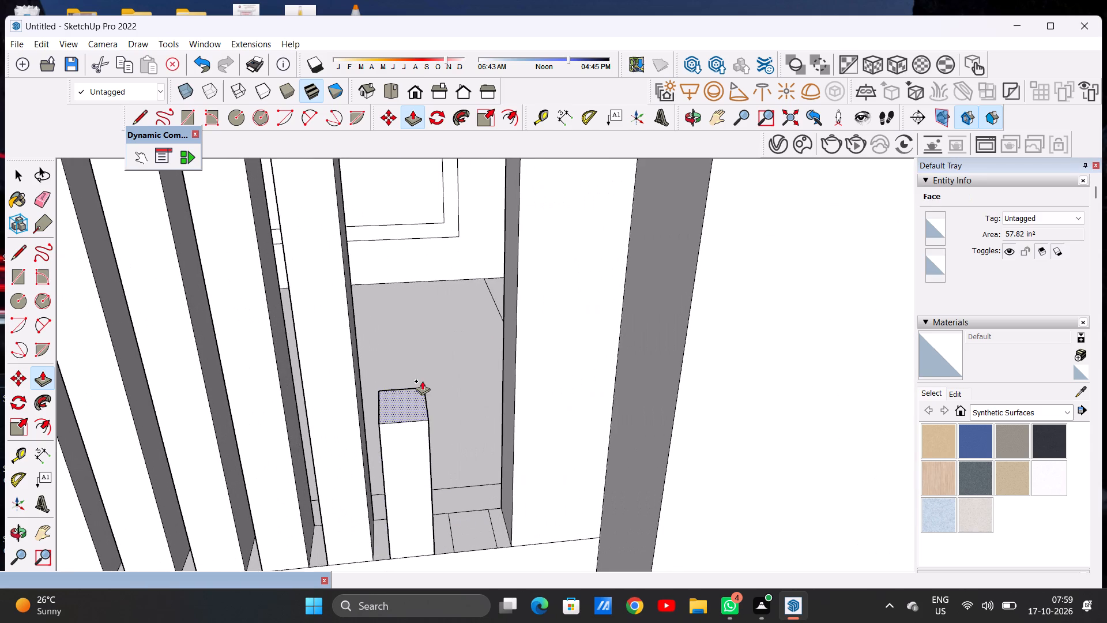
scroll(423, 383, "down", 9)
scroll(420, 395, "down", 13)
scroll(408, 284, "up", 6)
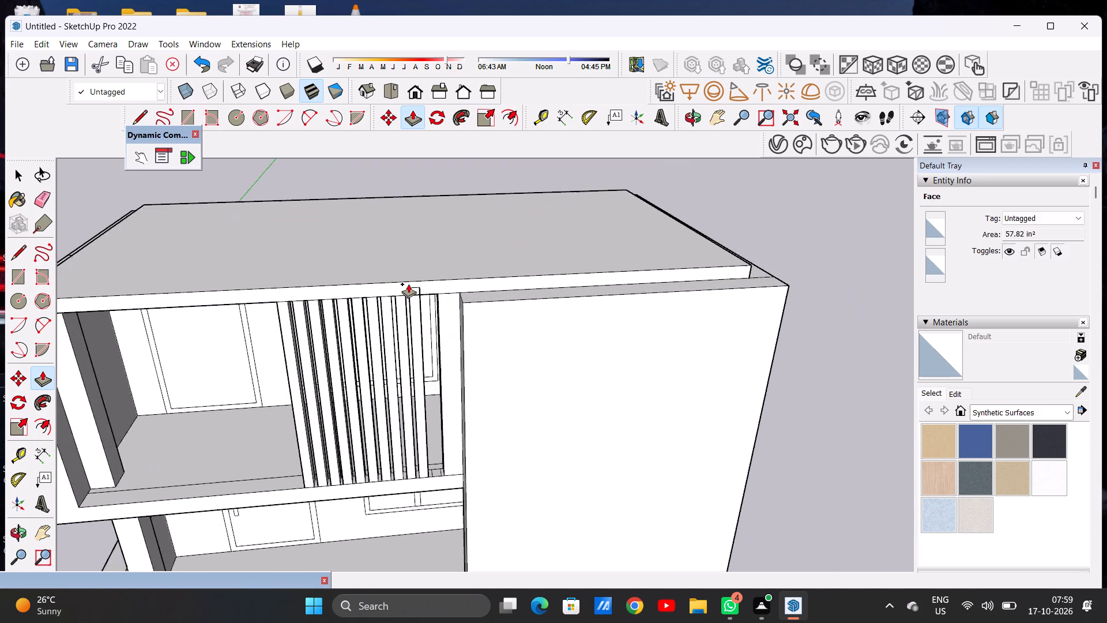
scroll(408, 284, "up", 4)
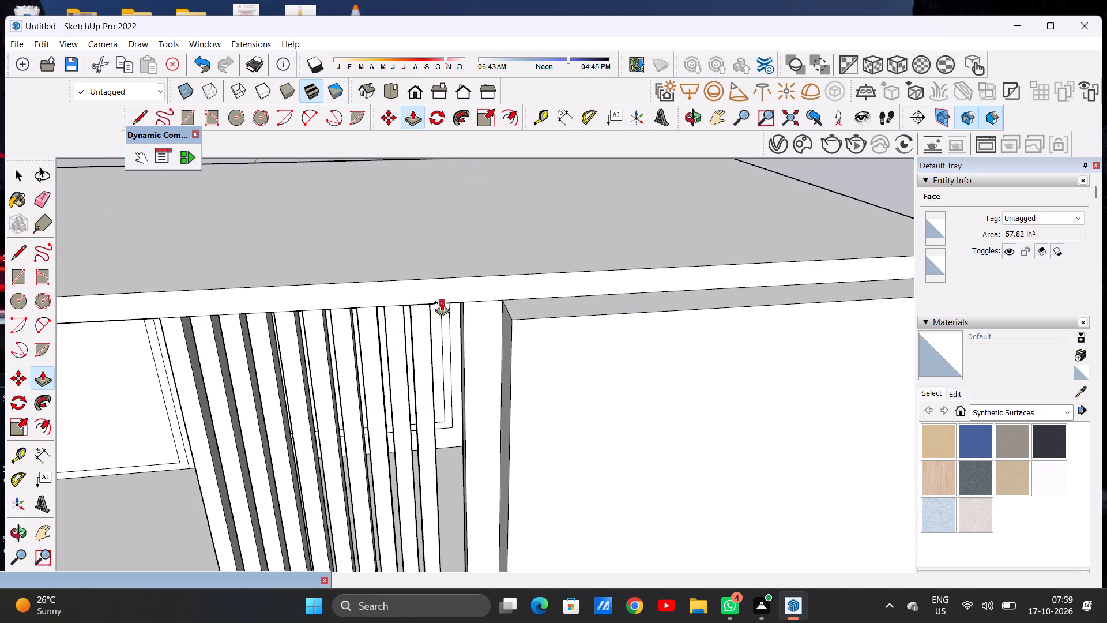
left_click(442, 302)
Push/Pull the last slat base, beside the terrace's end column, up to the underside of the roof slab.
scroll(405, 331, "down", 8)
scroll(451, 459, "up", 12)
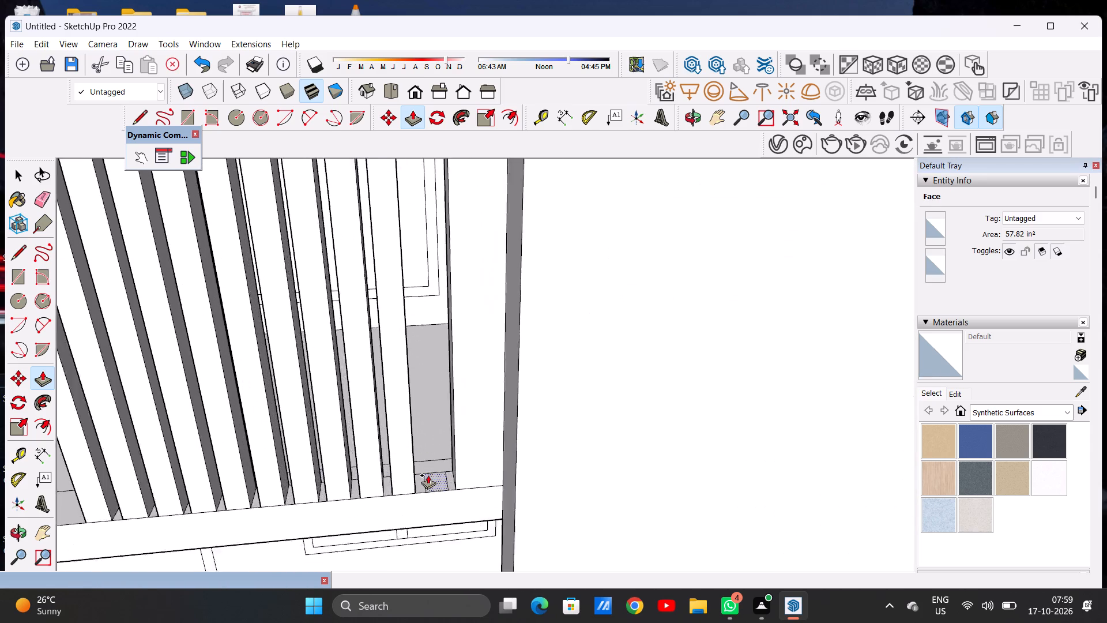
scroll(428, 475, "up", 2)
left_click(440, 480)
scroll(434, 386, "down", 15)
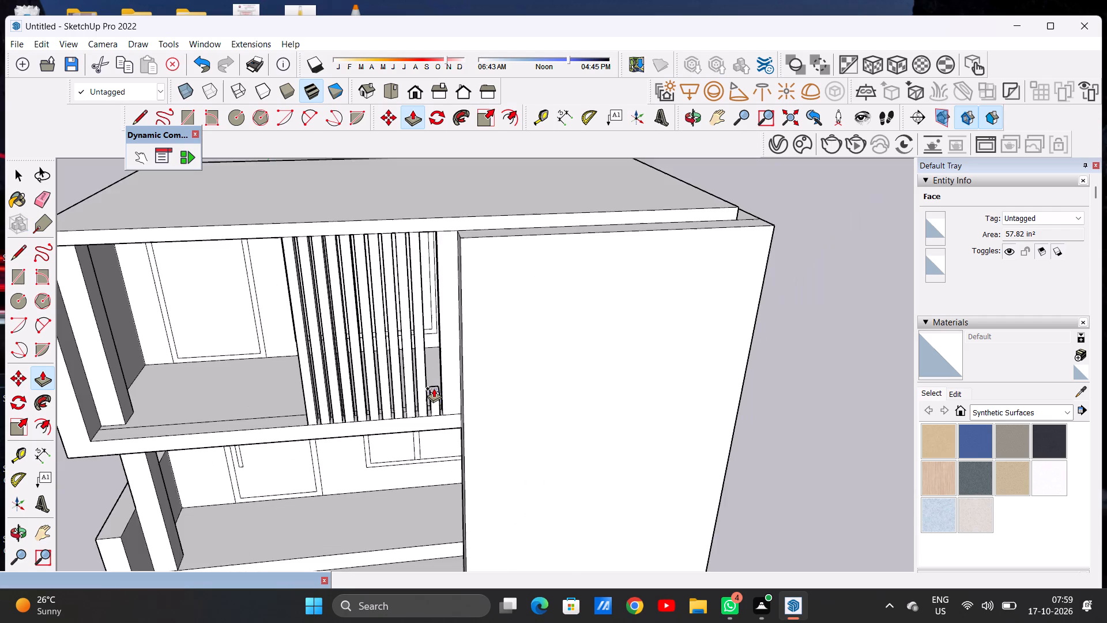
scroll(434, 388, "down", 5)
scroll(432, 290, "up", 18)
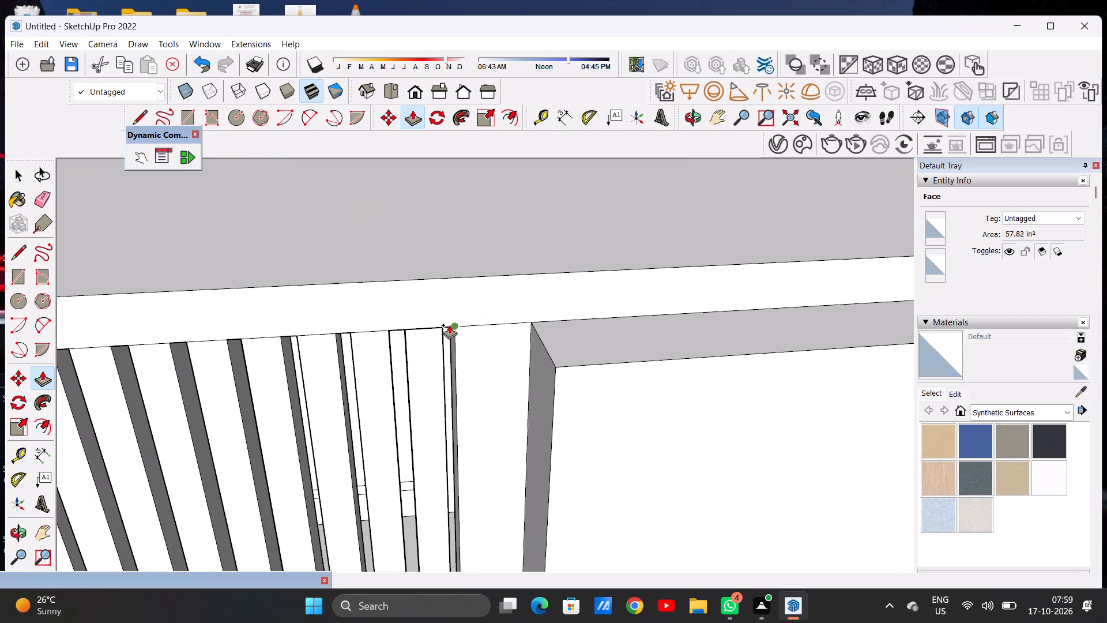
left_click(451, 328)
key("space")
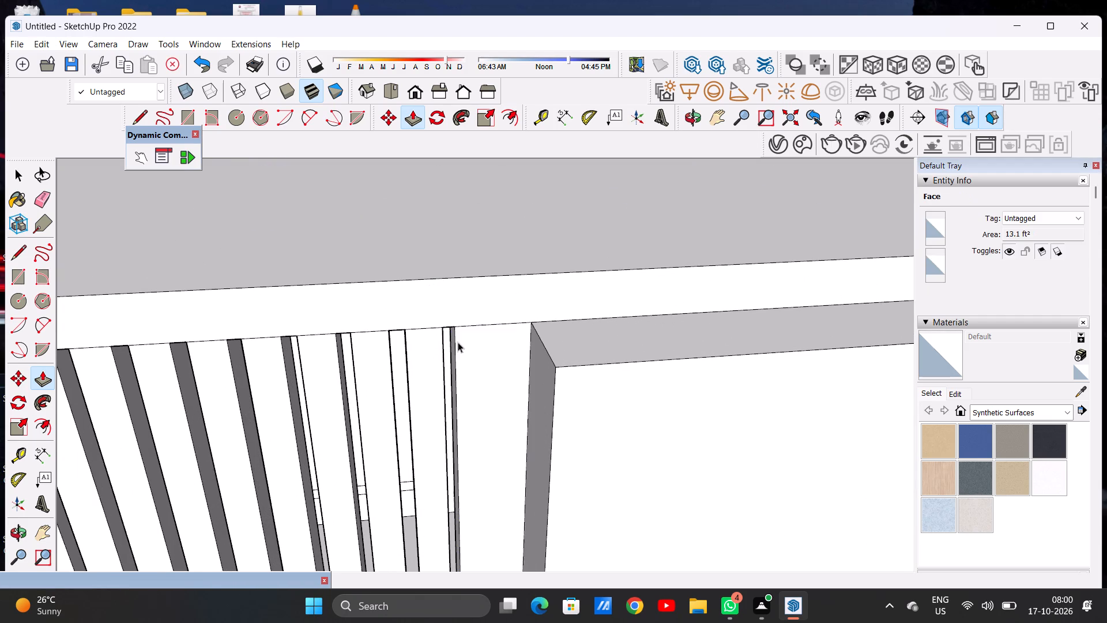
Examine the completed slat screen on the upper terrace from the front and from above.
scroll(468, 371, "down", 20)
scroll(468, 371, "down", 3)
middle_click_drag(428, 410, 439, 318)
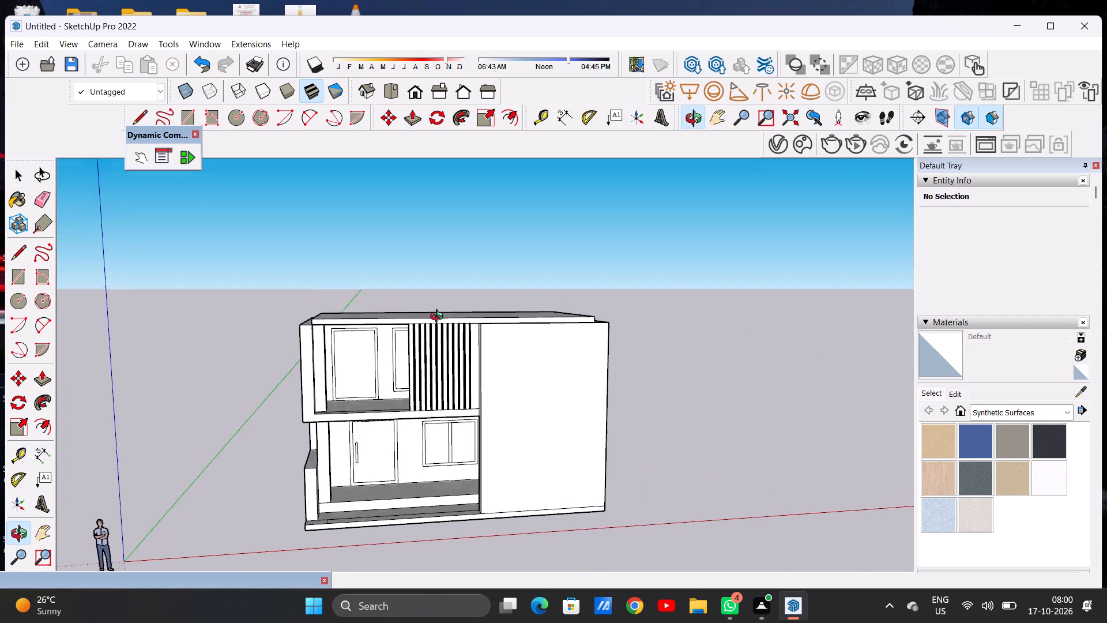
middle_click_drag(439, 318, 394, 321)
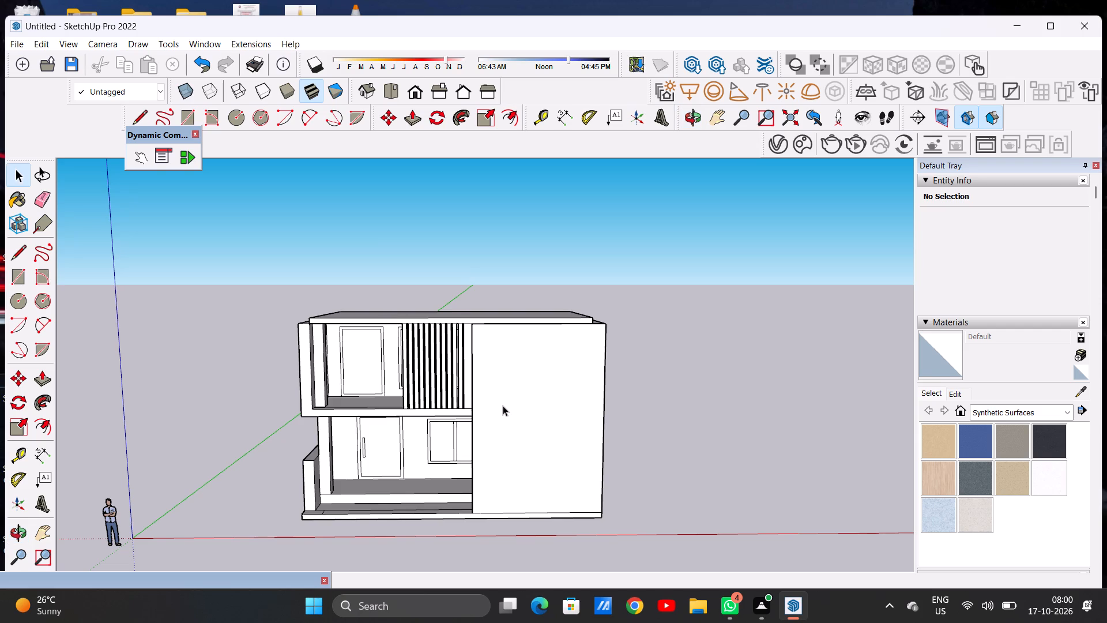
middle_click_drag(360, 397, 430, 392)
middle_click_drag(430, 395, 429, 404)
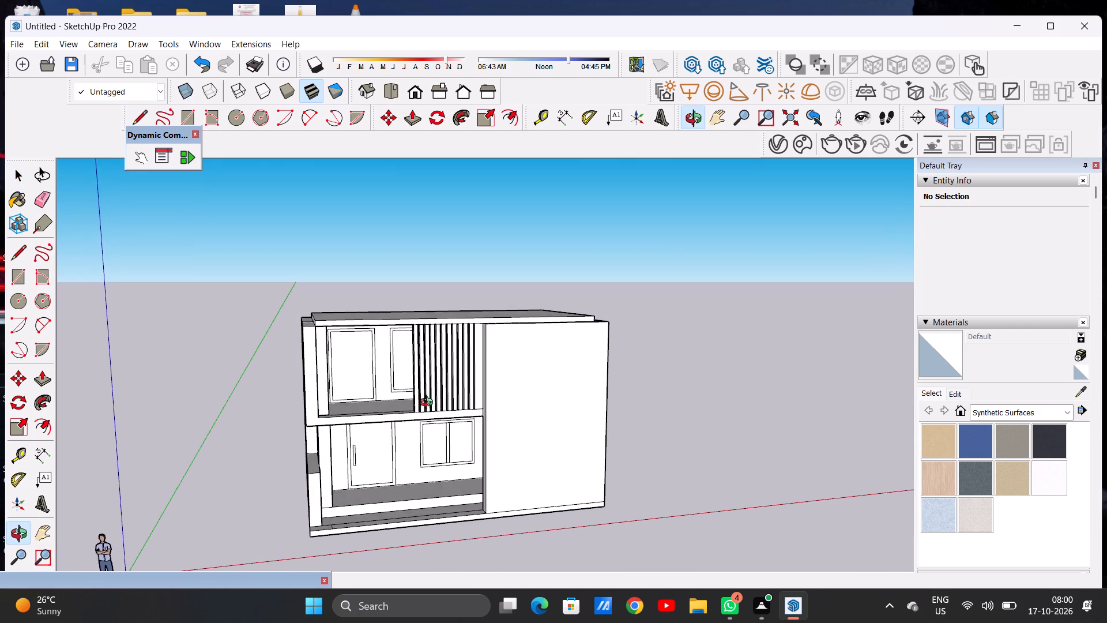
middle_click_drag(429, 404, 429, 406)
scroll(408, 395, "up", 5)
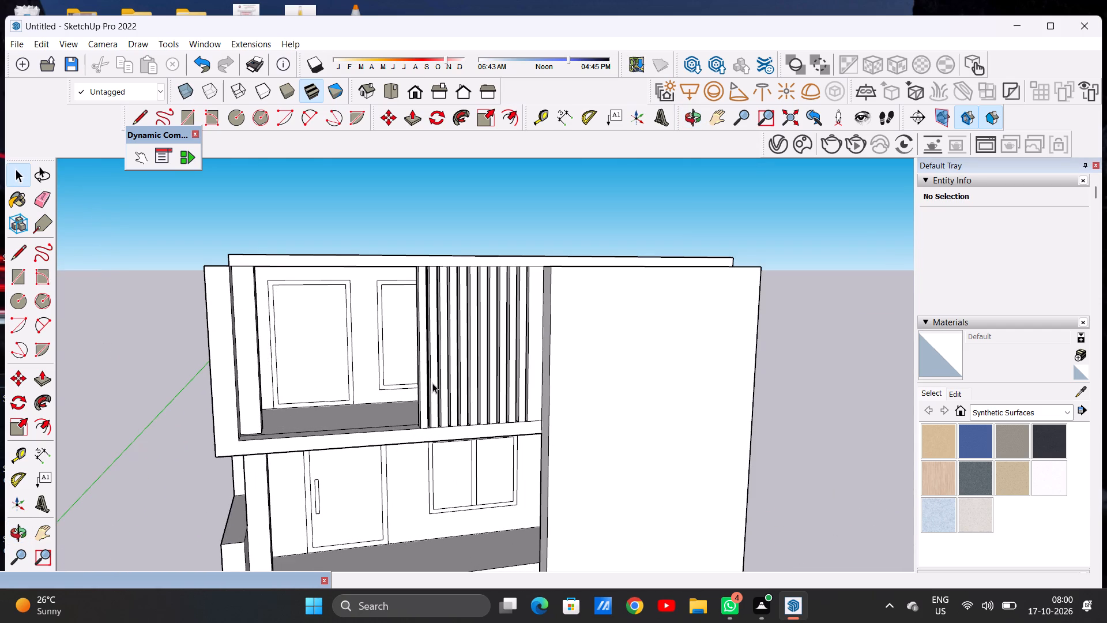
scroll(451, 384, "down", 4)
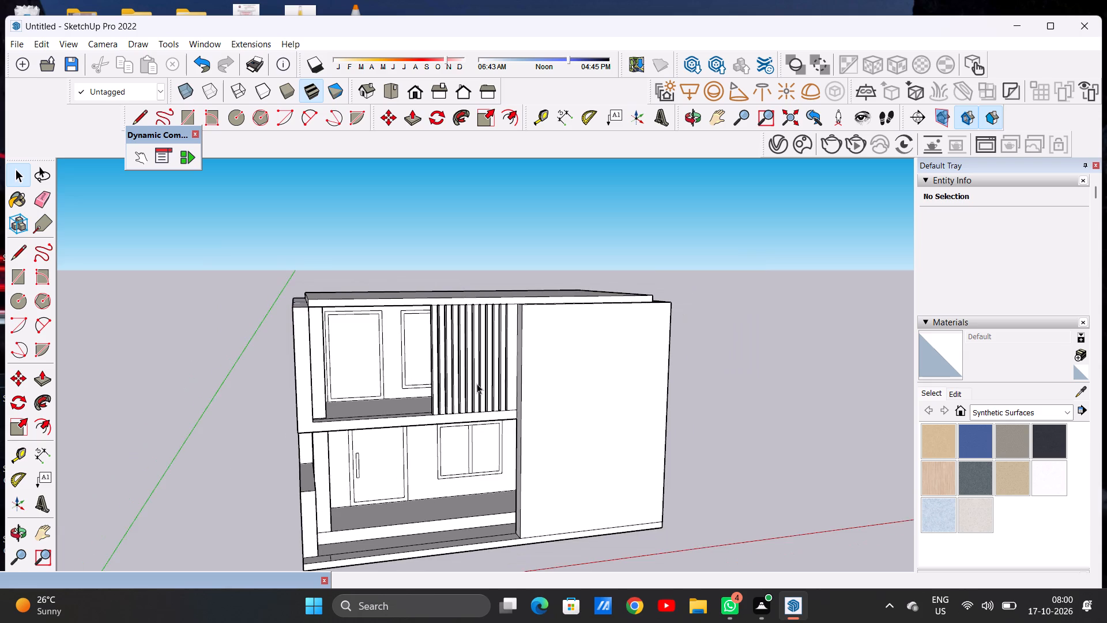
middle_click_drag(484, 378, 438, 480)
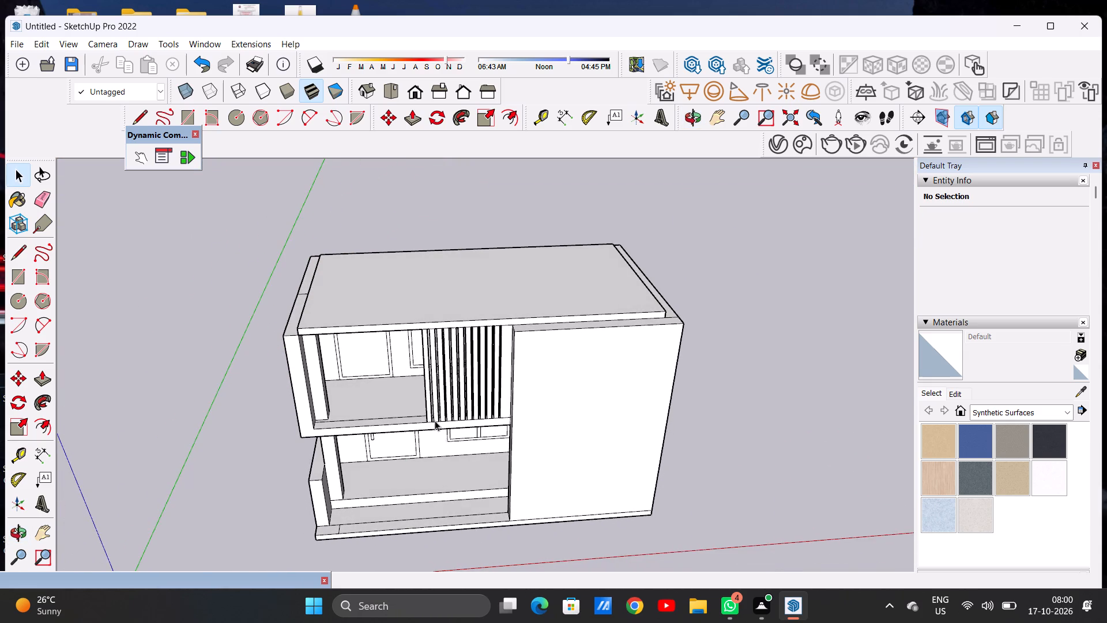
scroll(435, 421, "up", 6)
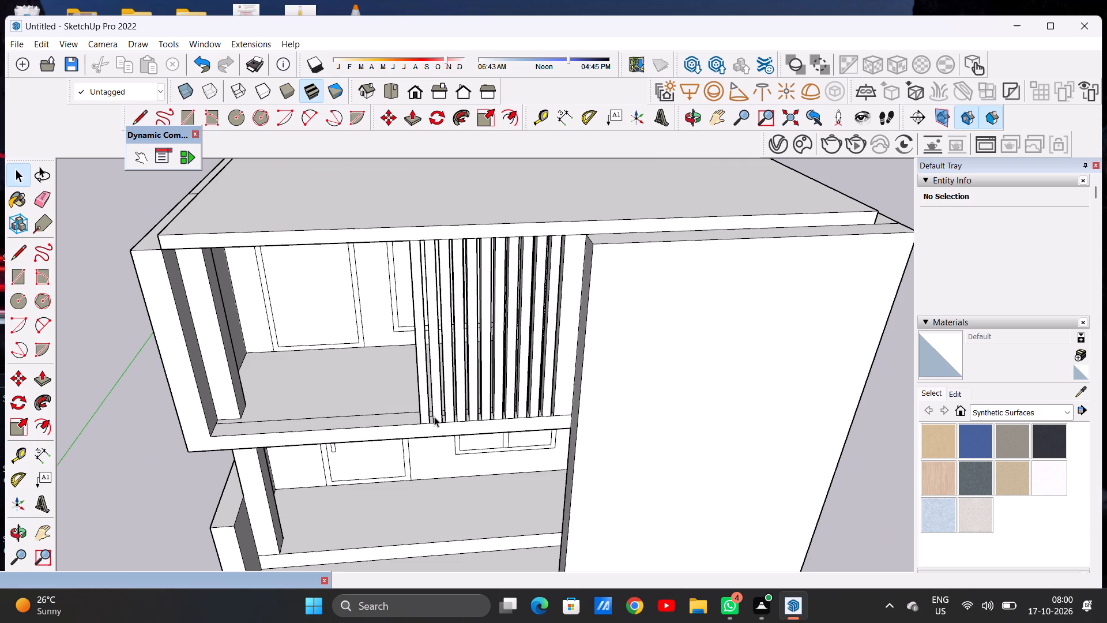
Undo all the slat extrusions so that only the flat slat bases remain on the terrace edge.
key("ctrl+z")
key("ctrl+z")
key("ctrl+z")
key("ctrl+z")
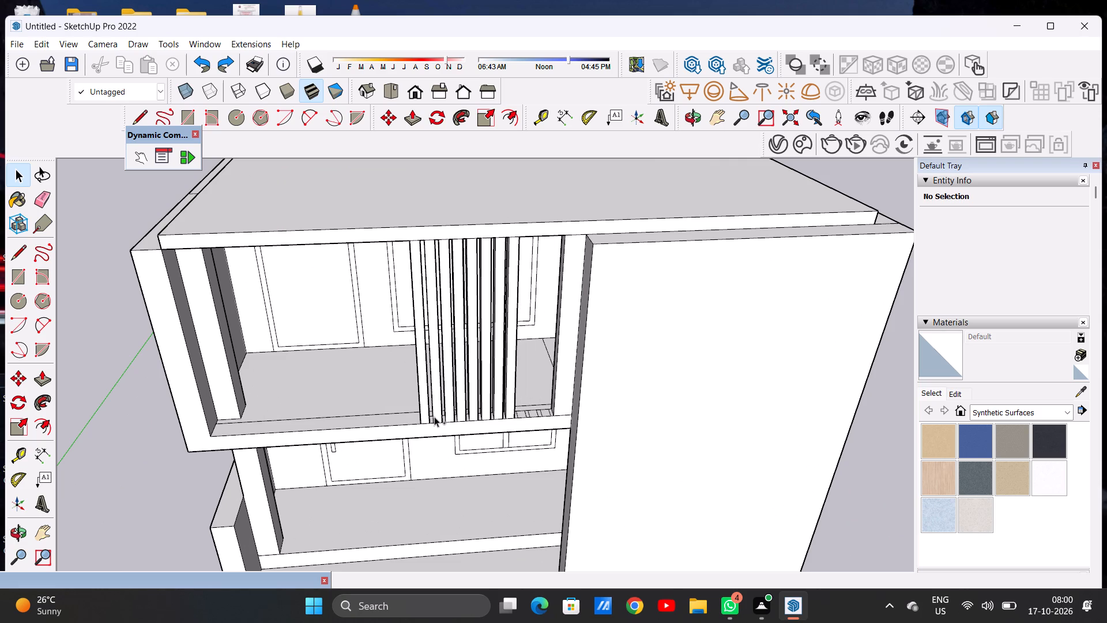
key("ctrl+z")
key("ctrl+z")
key("ctrl+z")
key("ctrl+z")
key("ctrl+z")
key("ctrl+z")
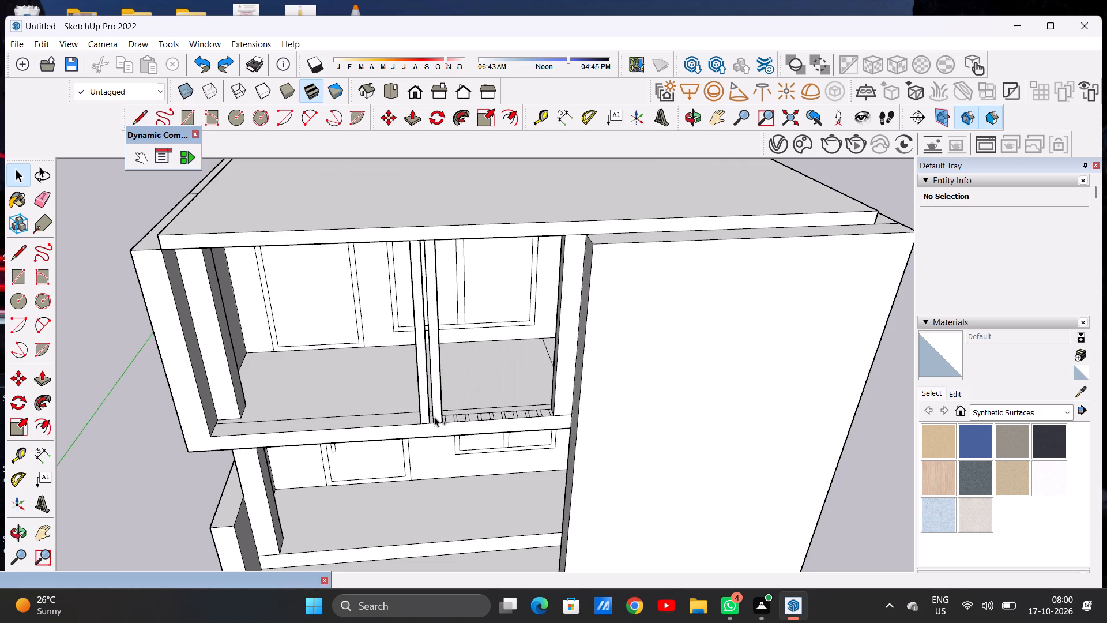
key("ctrl+z")
Erase the dividing lines of the first three slat bases at the open end of the terrace-edge strip.
key("space")
middle_click_drag(498, 430, 411, 508)
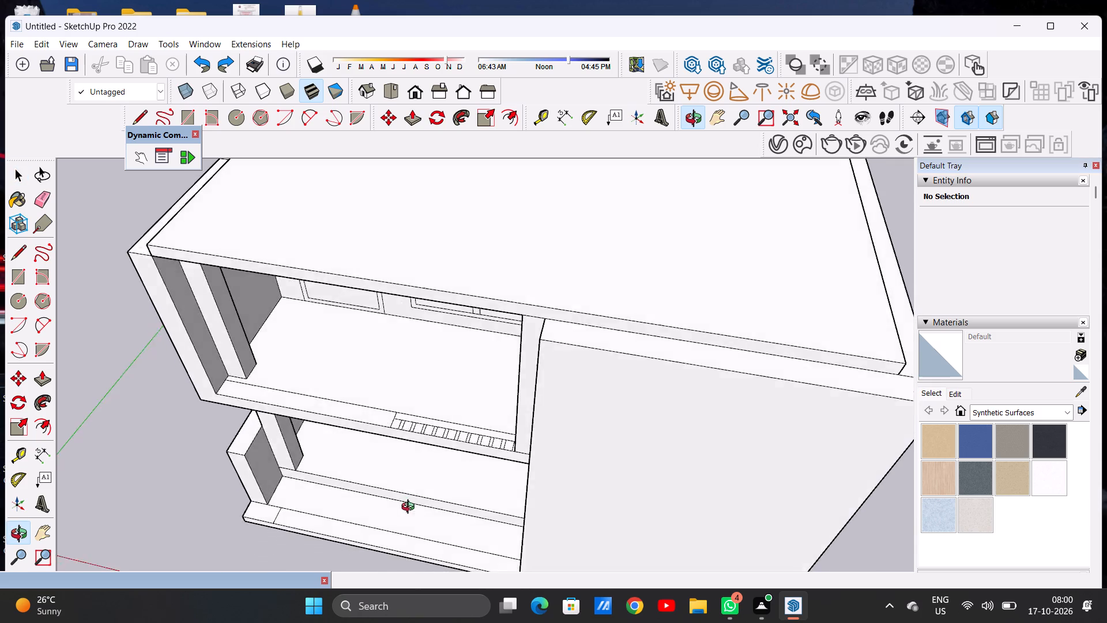
middle_click_drag(411, 508, 461, 508)
middle_click_drag(461, 508, 470, 515)
scroll(441, 443, "up", 7)
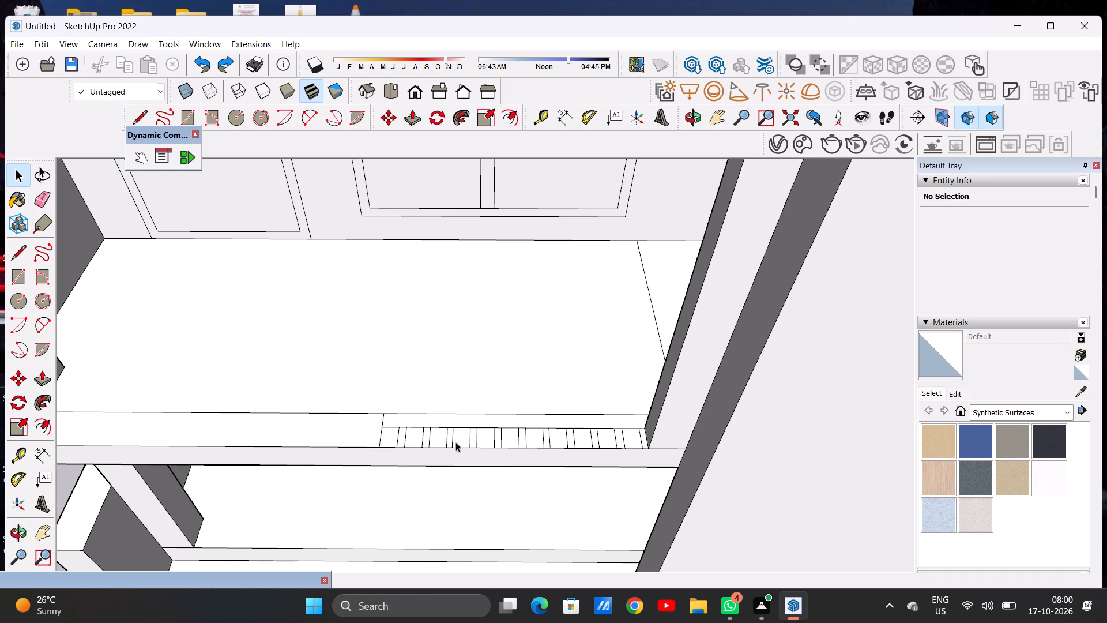
key("e")
scroll(469, 448, "up", 4)
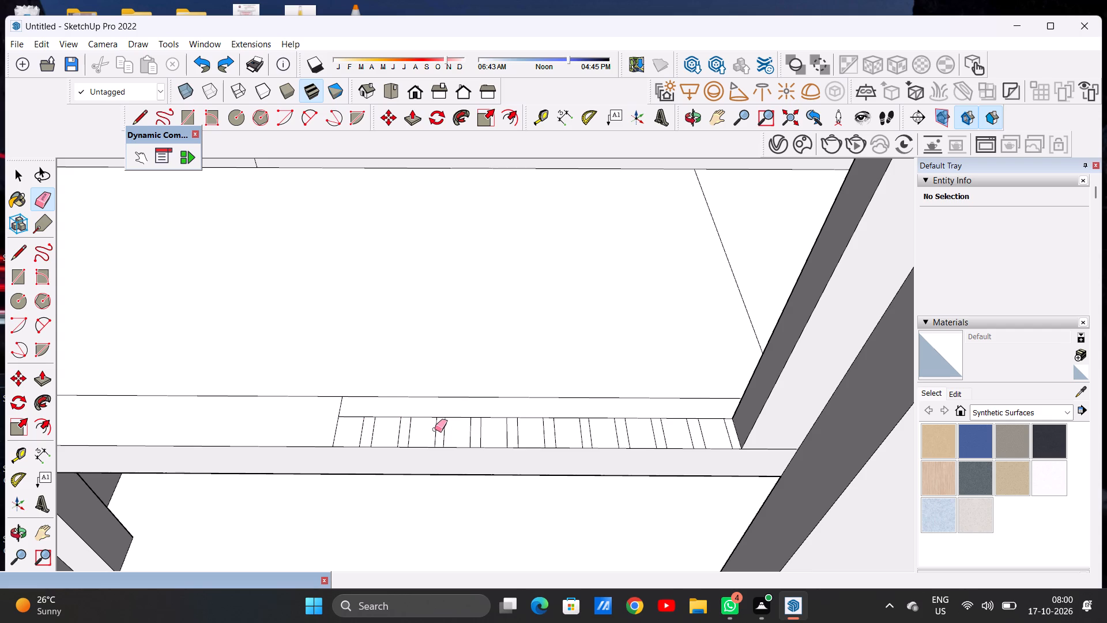
left_click_drag(441, 434, 393, 429)
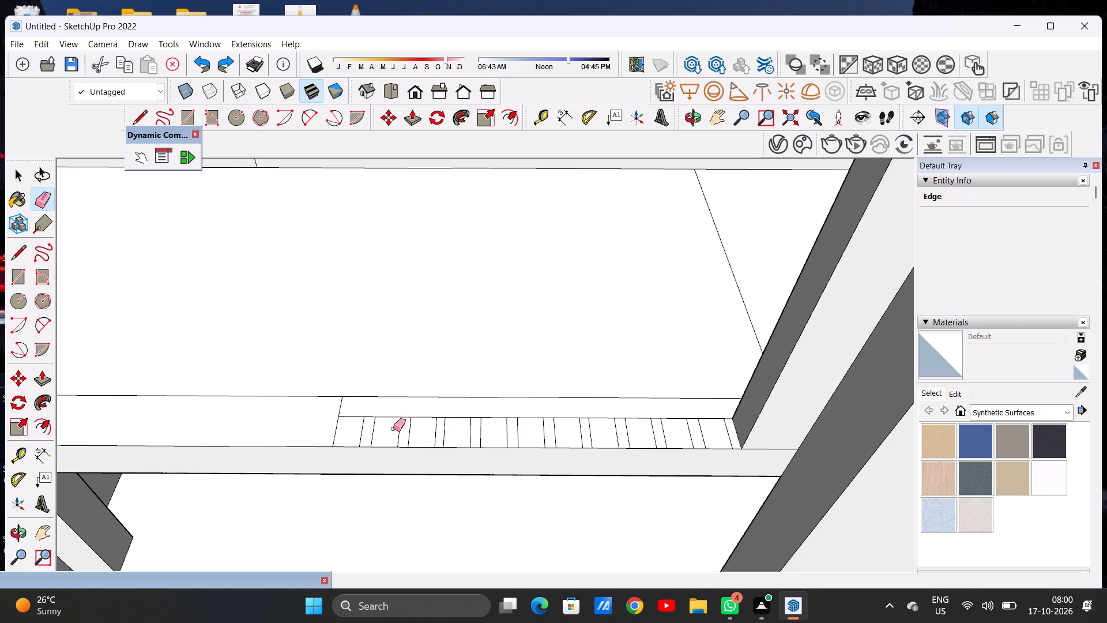
left_click_drag(393, 429, 384, 429)
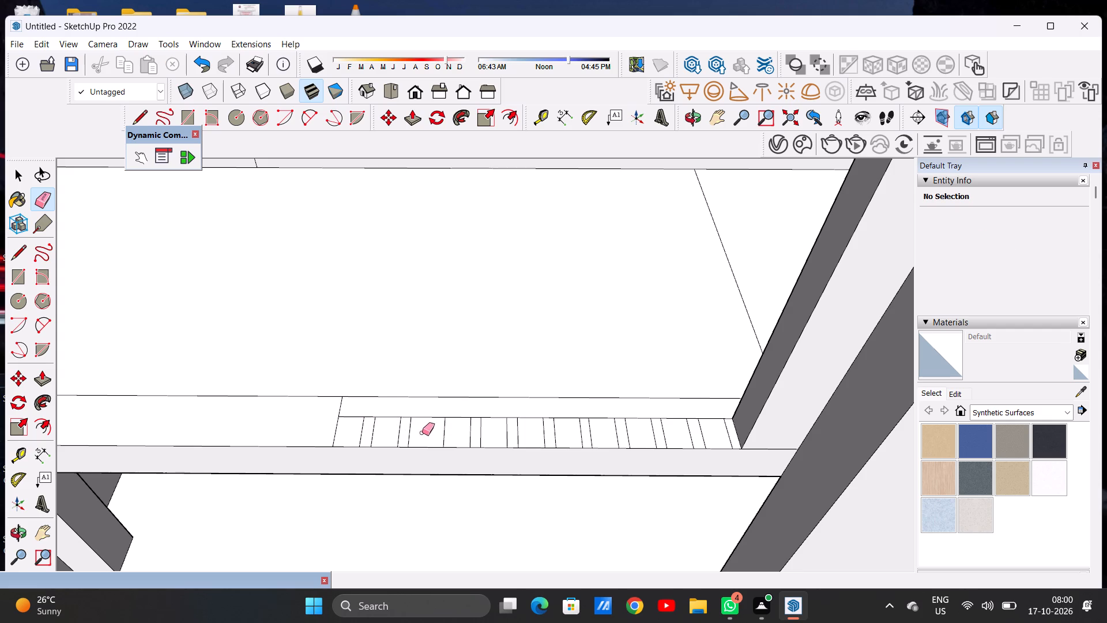
left_click_drag(421, 433, 352, 430)
Push/Pull the first remaining slat base, at the open end of the terrace-edge row, up to the underside of the roof slab.
scroll(421, 424, "down", 16)
middle_click_drag(413, 464, 442, 316)
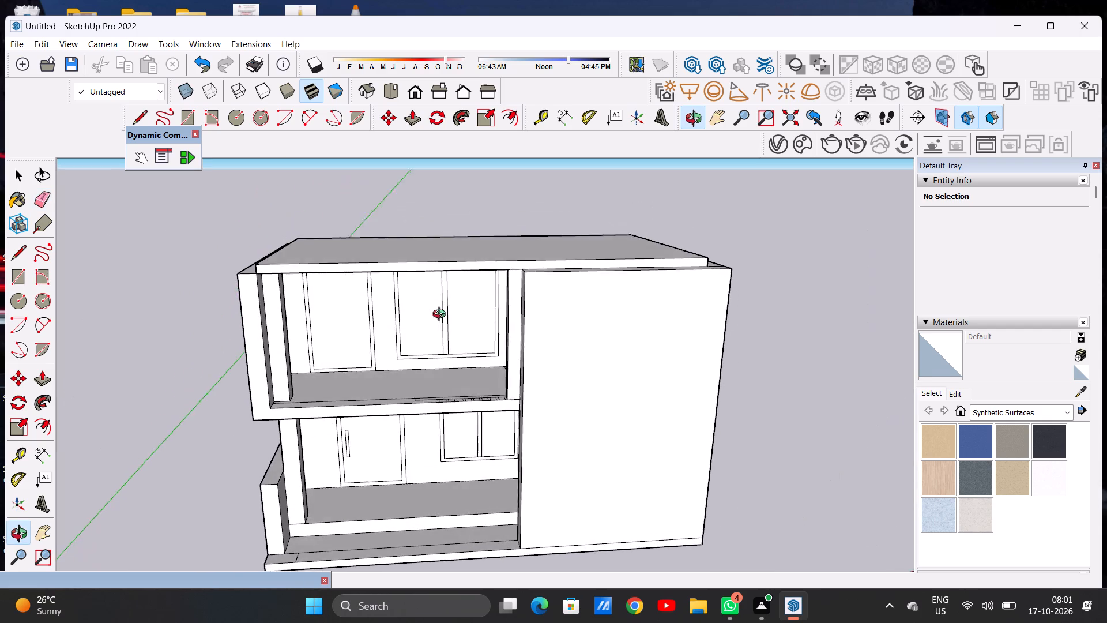
middle_click_drag(442, 316, 439, 314)
middle_click(439, 314)
middle_click_drag(446, 415, 441, 501)
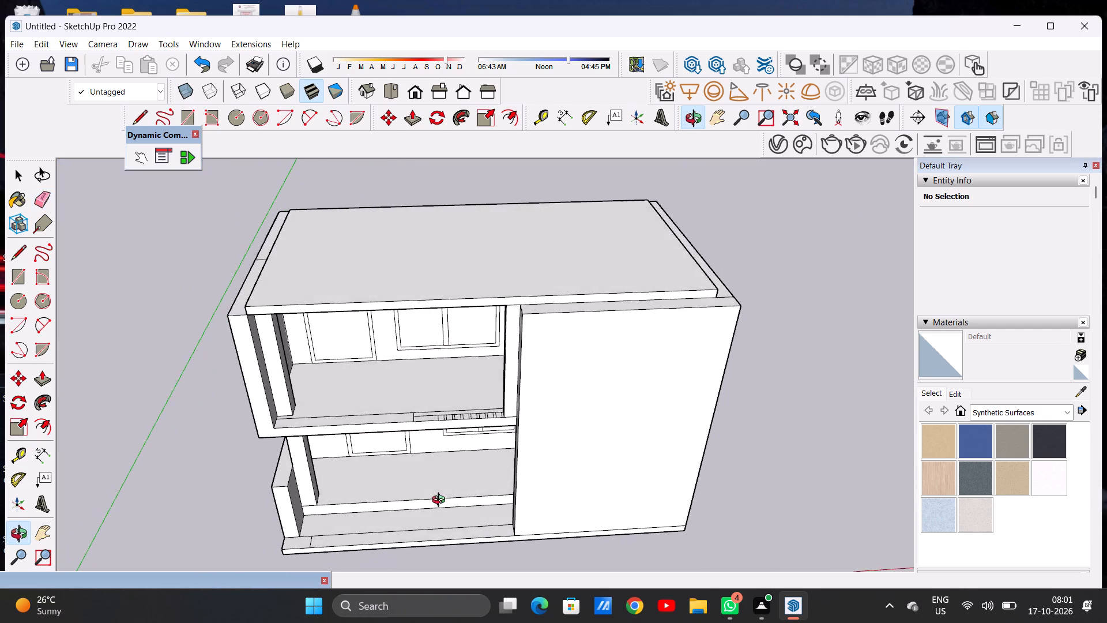
middle_click_drag(441, 501, 426, 519)
scroll(430, 432, "up", 7)
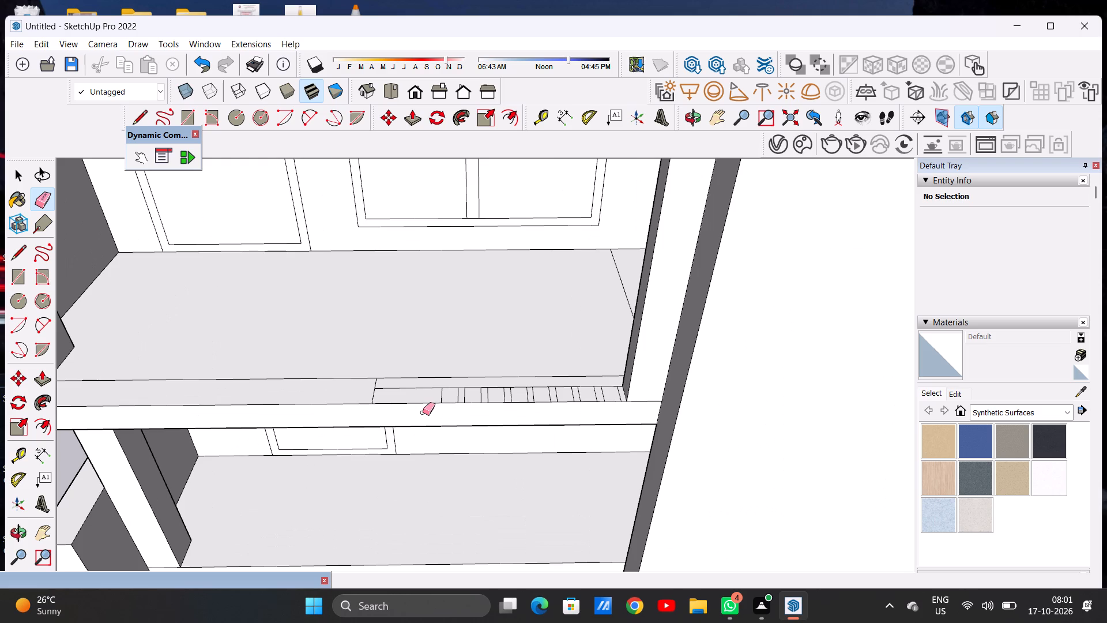
key("space")
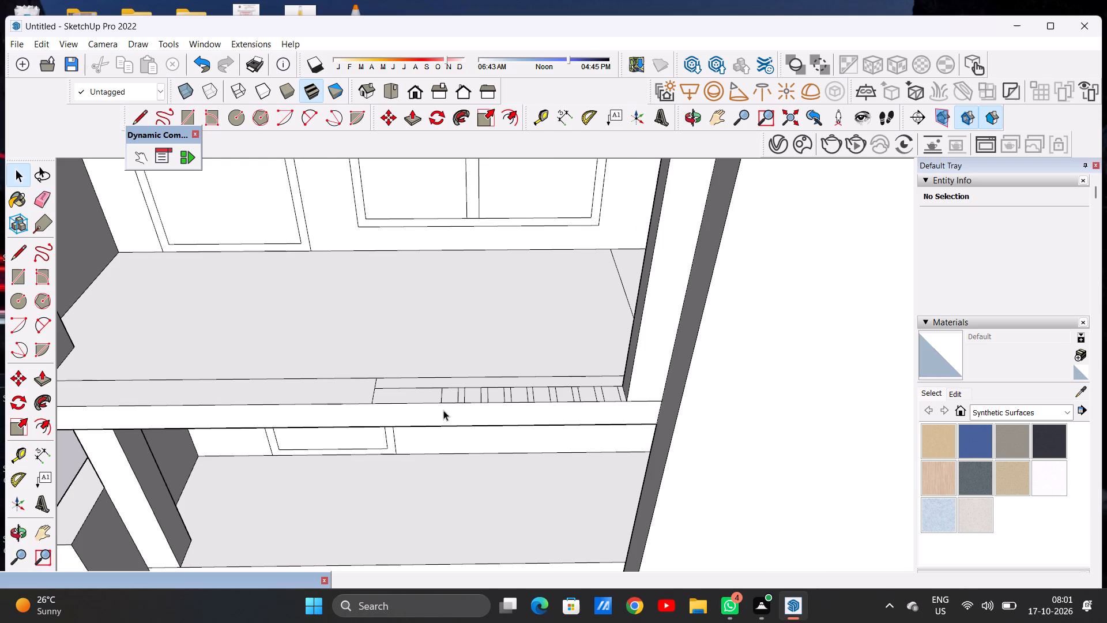
key("p")
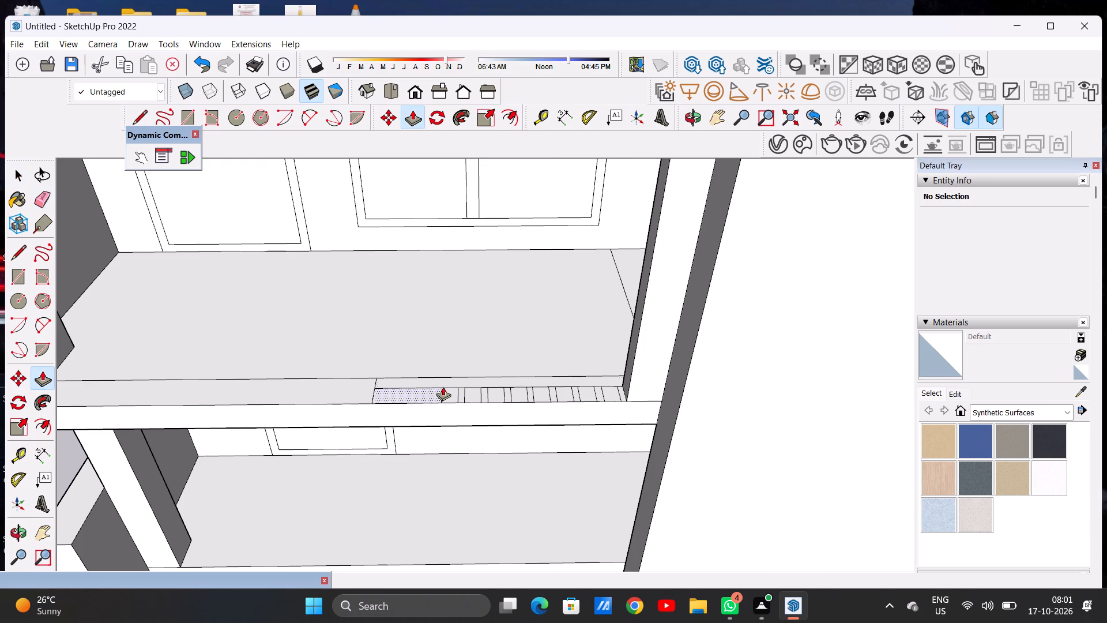
scroll(443, 386, "up", 5)
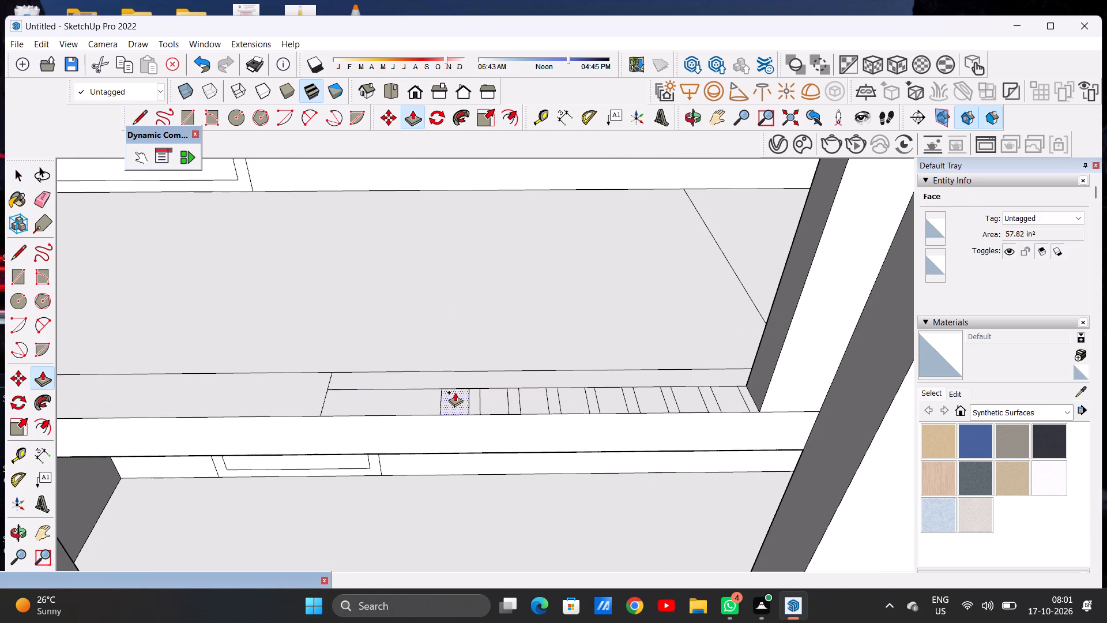
left_click(455, 392)
scroll(453, 324, "down", 20)
scroll(453, 324, "down", 3)
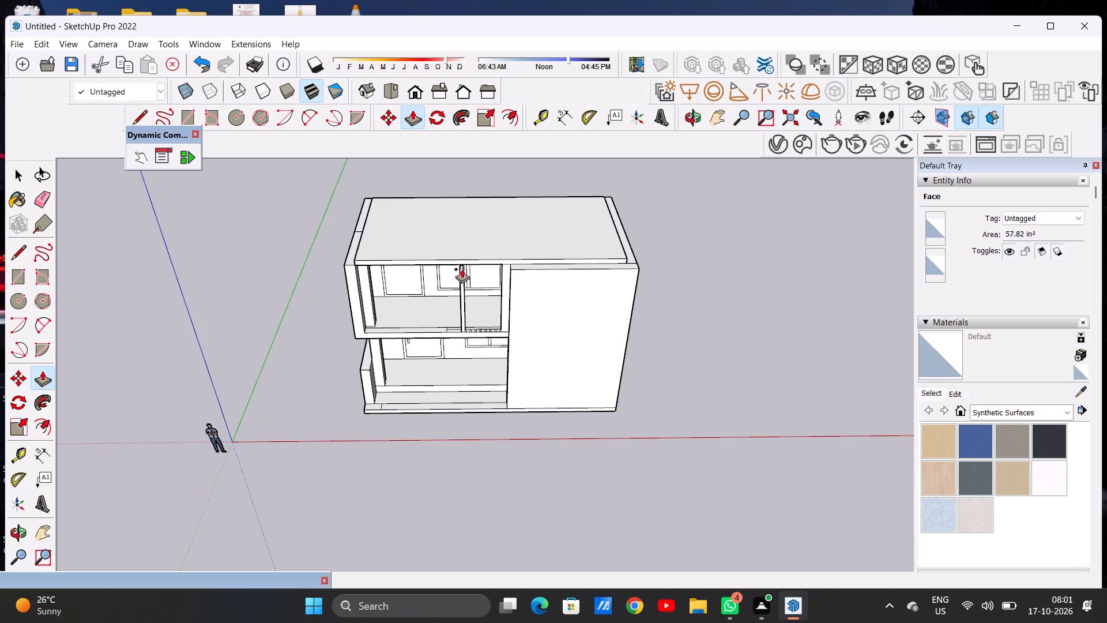
middle_click_drag(460, 271, 463, 220)
scroll(463, 257, "up", 12)
middle_click_drag(462, 273, 504, 210)
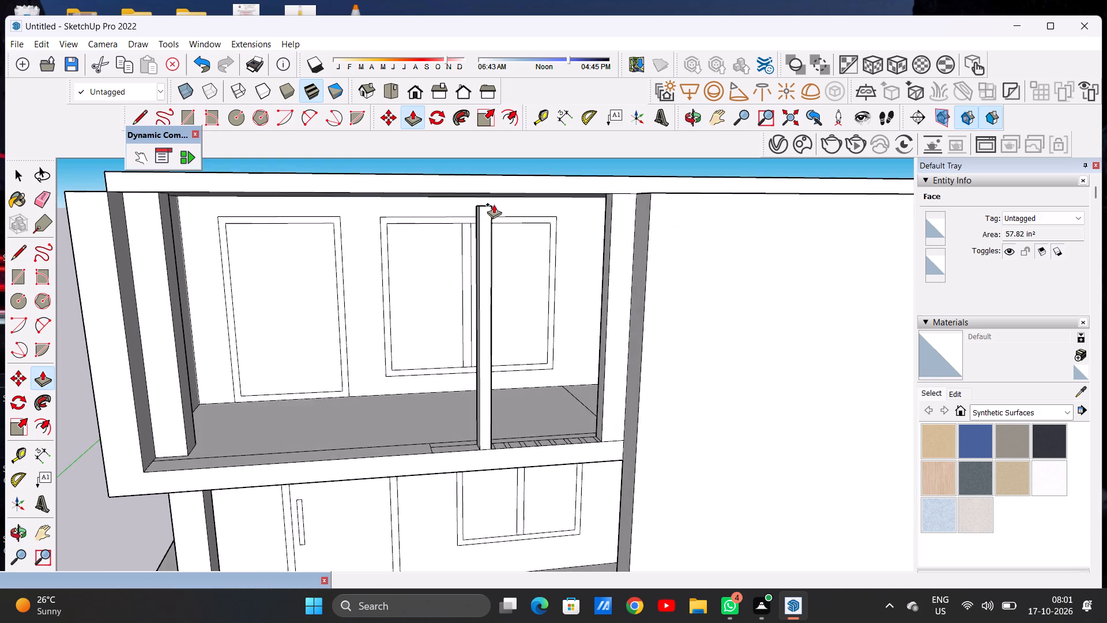
scroll(494, 204, "up", 4)
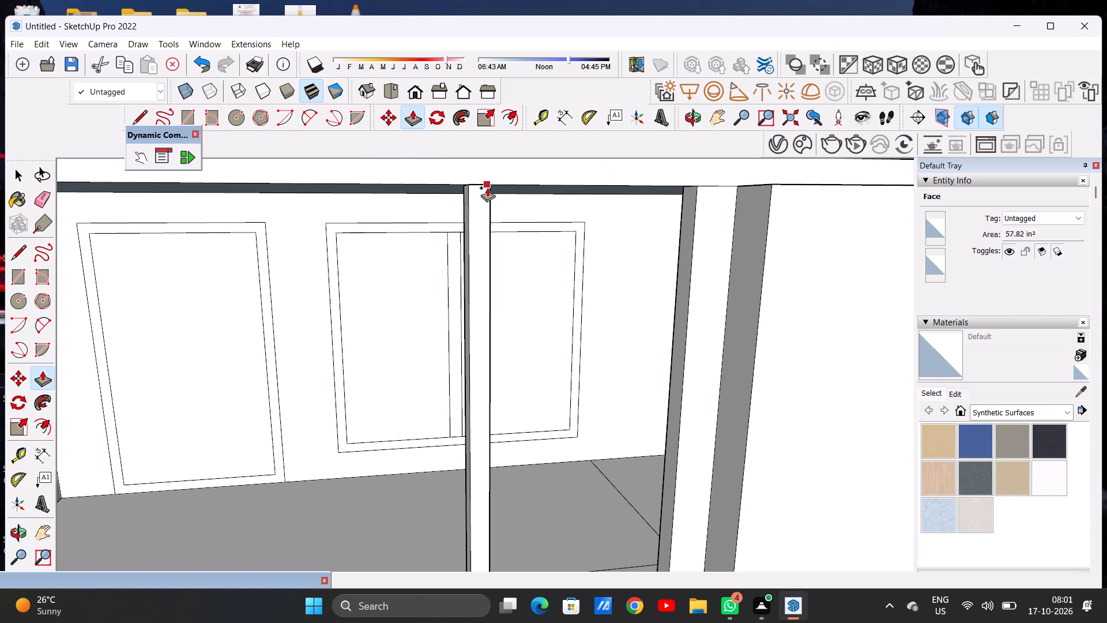
left_click(487, 187)
key("space")
Examine the single raised slat against the terrace's door and window from the front and from above.
scroll(473, 398, "down", 2)
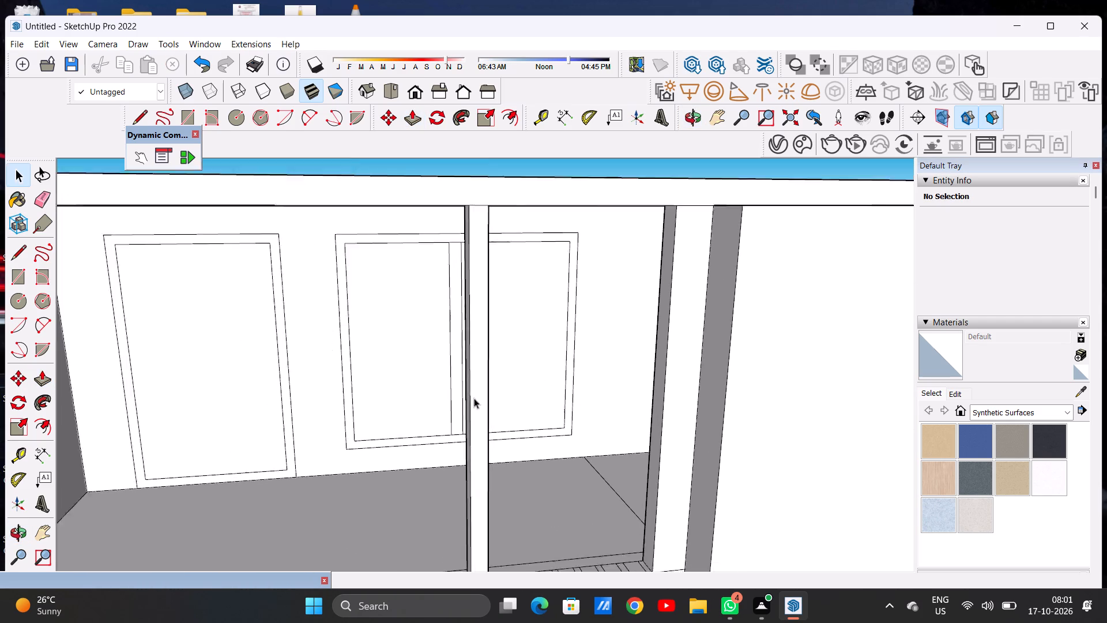
scroll(474, 398, "down", 10)
middle_click_drag(491, 400, 440, 354)
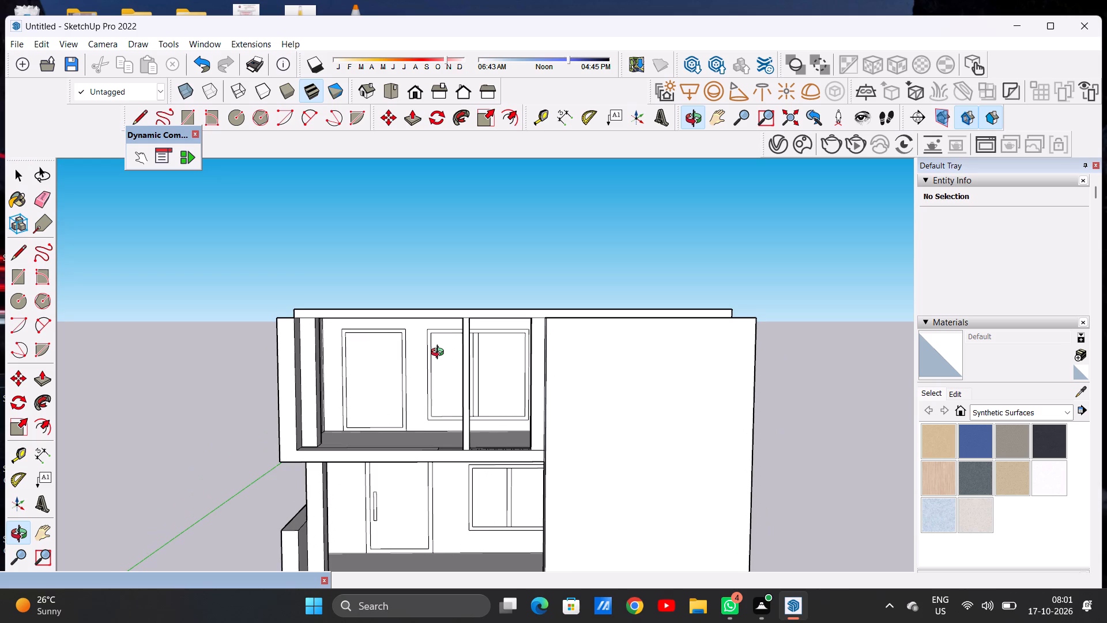
middle_click_drag(440, 354, 435, 352)
middle_click(435, 352)
scroll(458, 476, "up", 7)
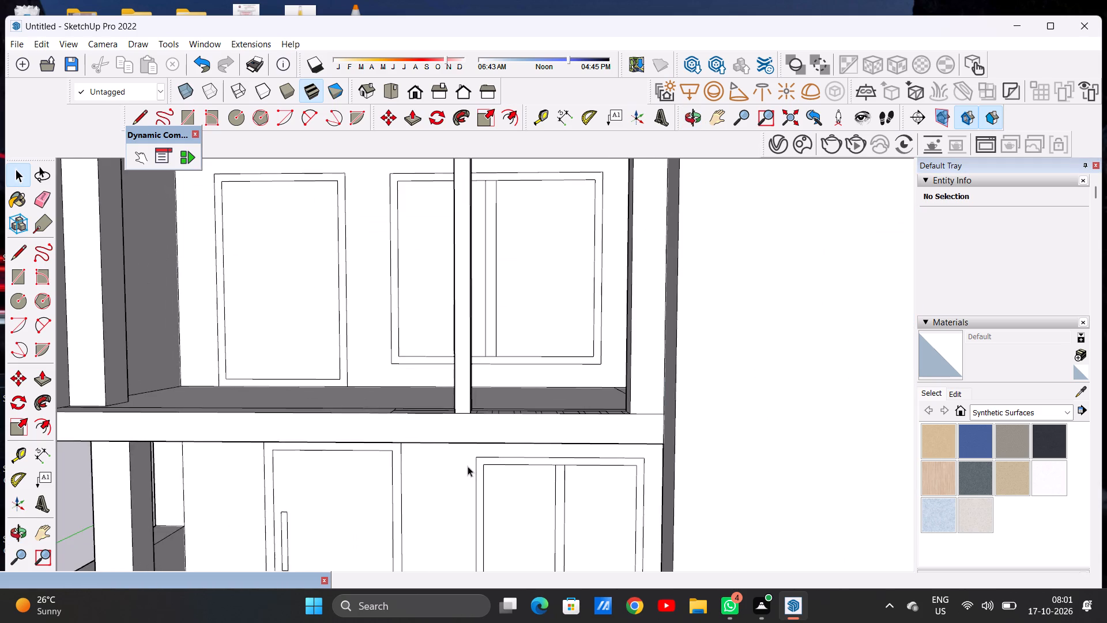
scroll(494, 468, "down", 8)
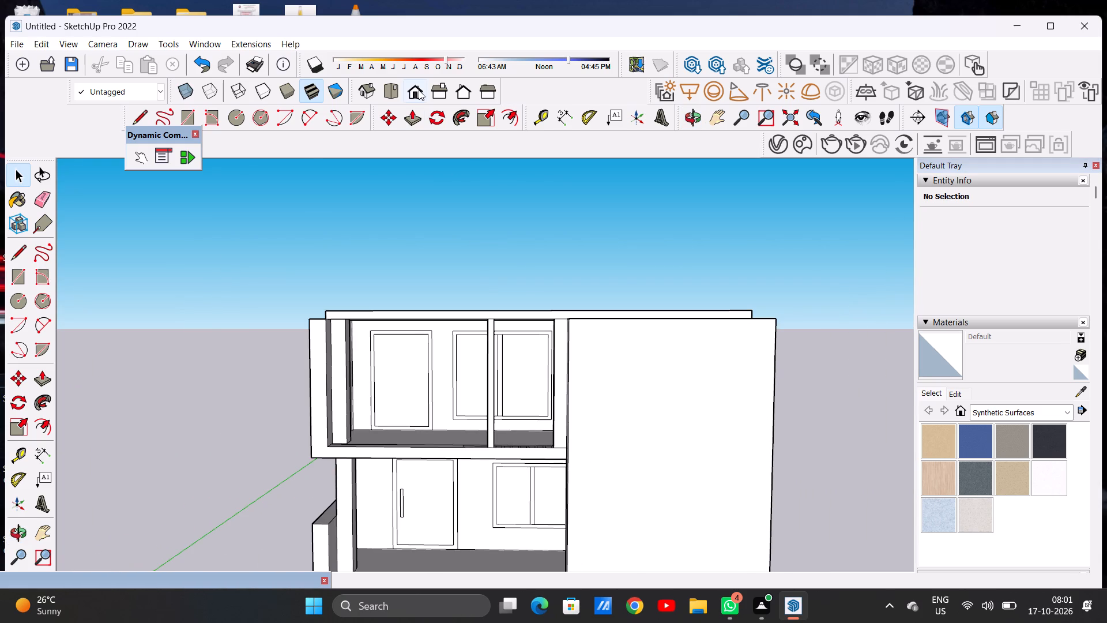
left_click(417, 90)
scroll(450, 235, "up", 2)
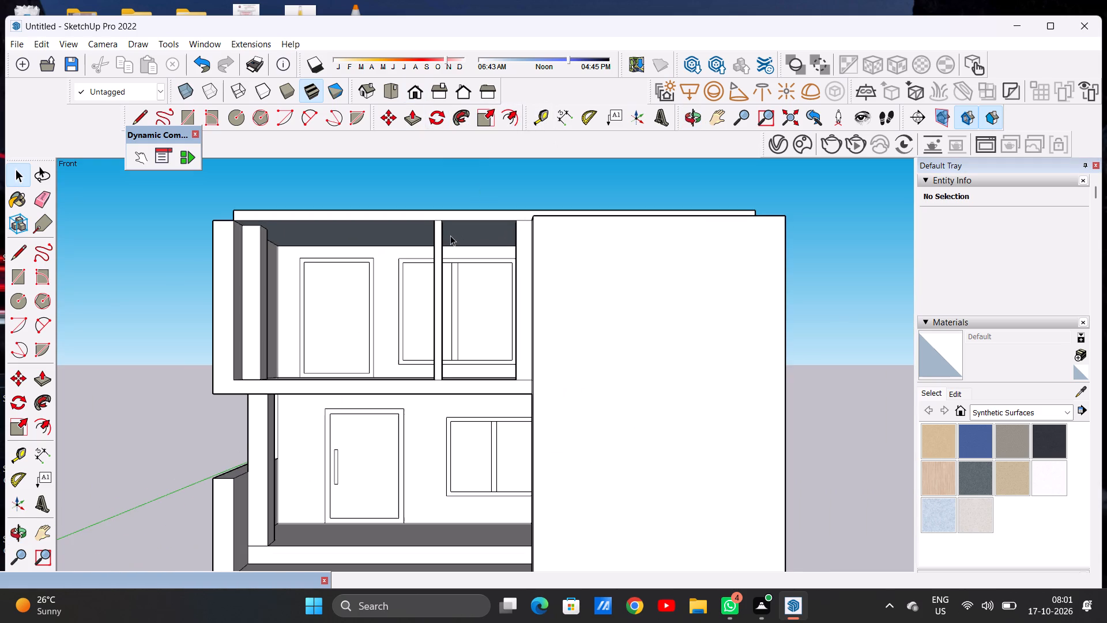
middle_click_drag(460, 273, 464, 440)
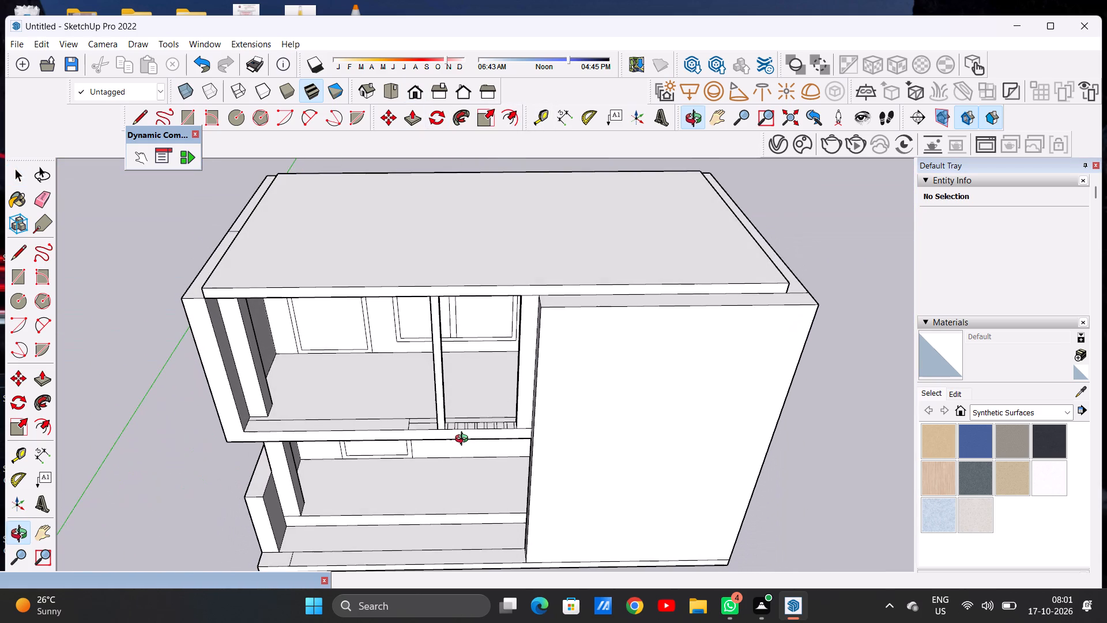
middle_click_drag(464, 440, 449, 473)
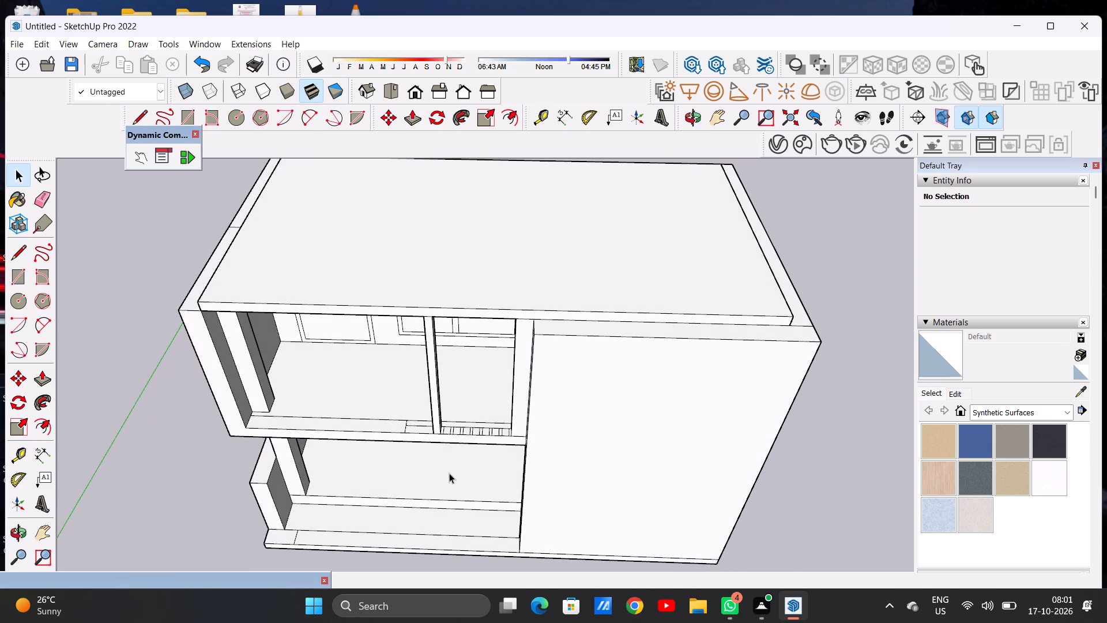
Push/Pull the slat base nearest the terrace's end column up to the underside of the roof slab.
scroll(443, 428, "up", 6)
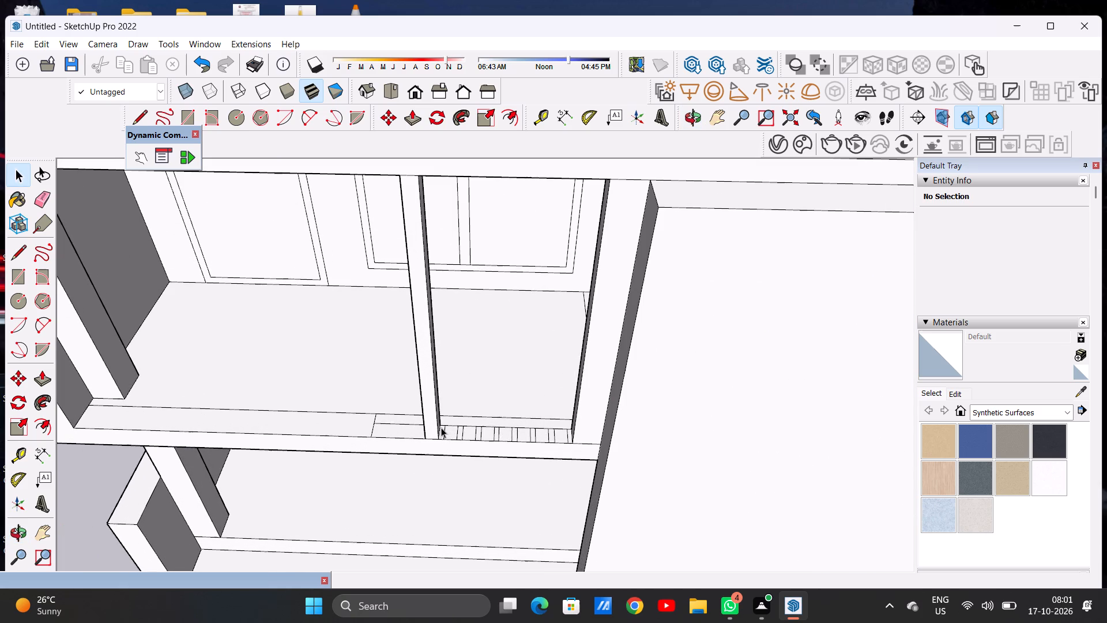
key("p")
scroll(441, 427, "up", 1)
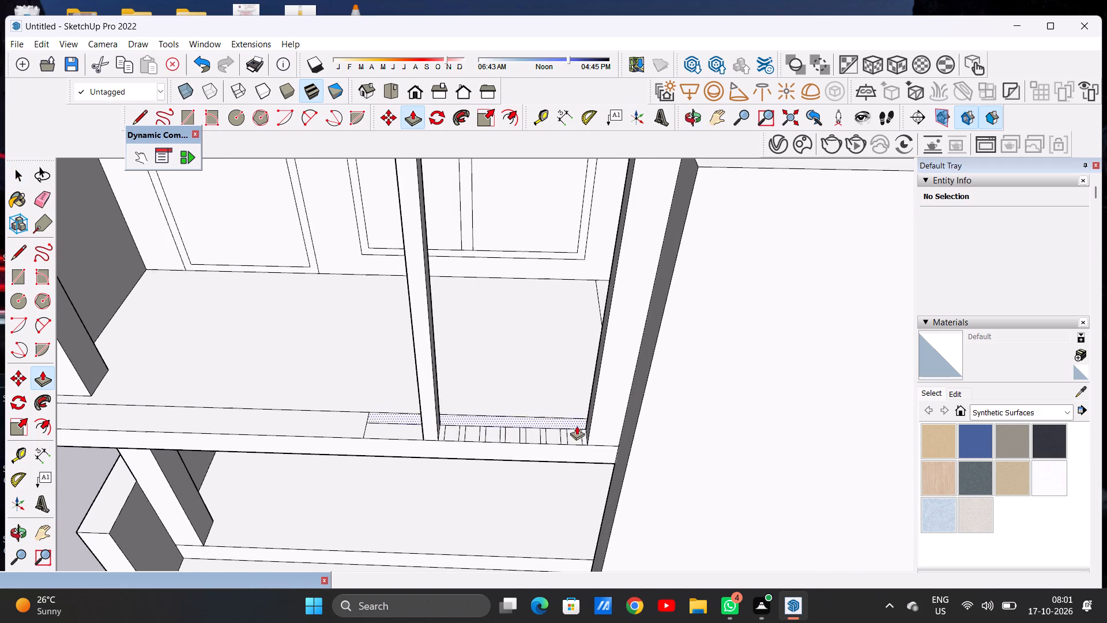
scroll(576, 430, "up", 6)
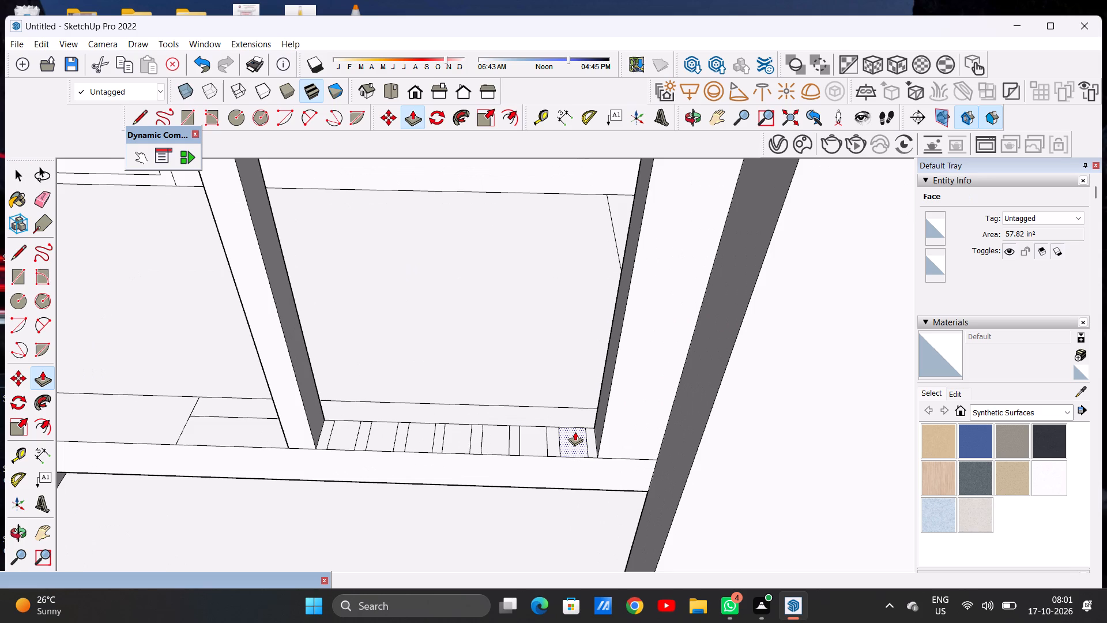
left_click(575, 431)
scroll(582, 349, "down", 17)
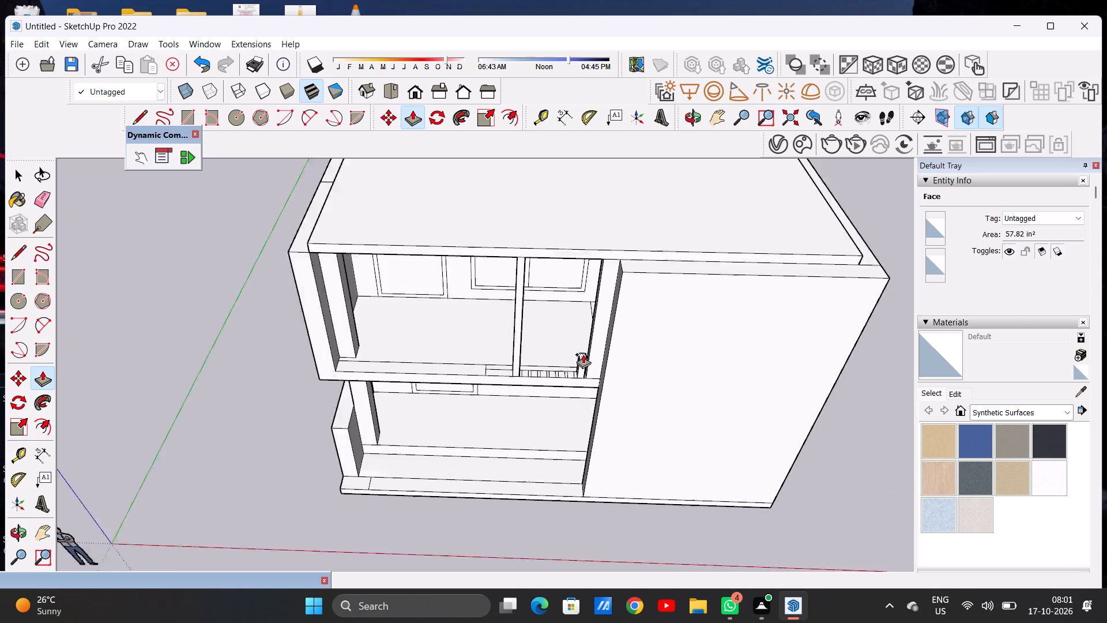
scroll(589, 262, "up", 9)
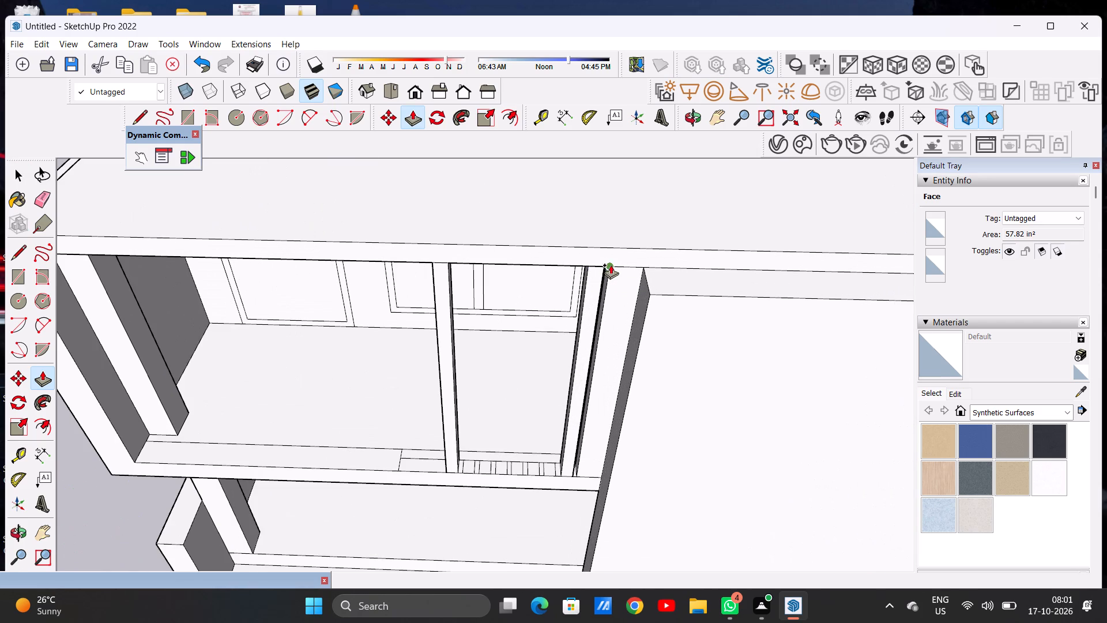
left_click(611, 265)
Push/Pull the second slat base from the end column up to the underside of the roof slab.
scroll(532, 468, "up", 7)
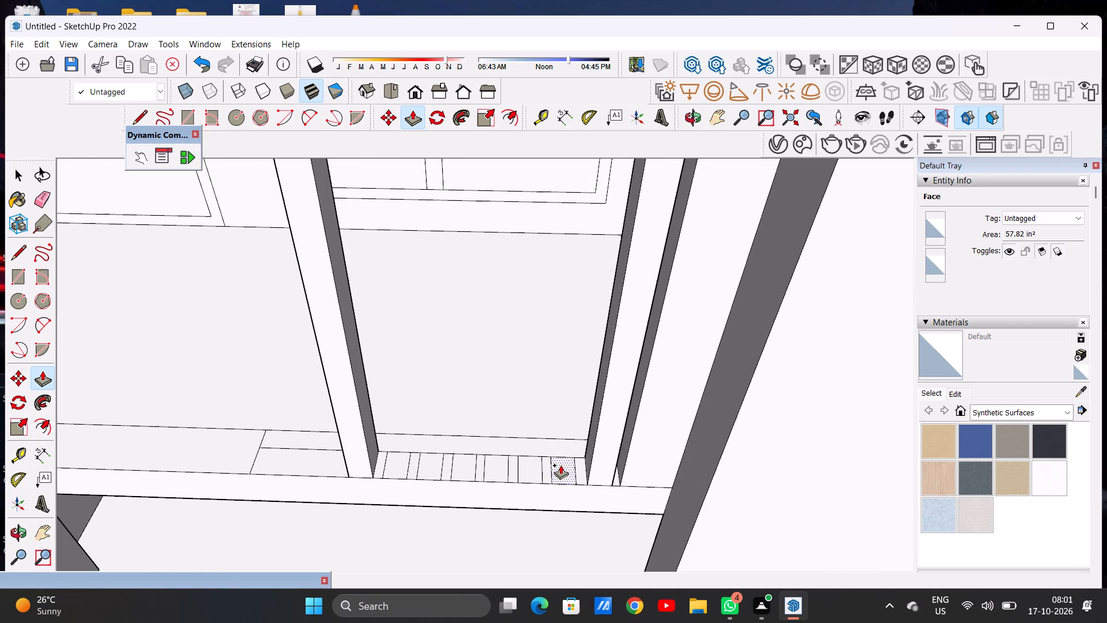
left_click(560, 465)
left_click(563, 464)
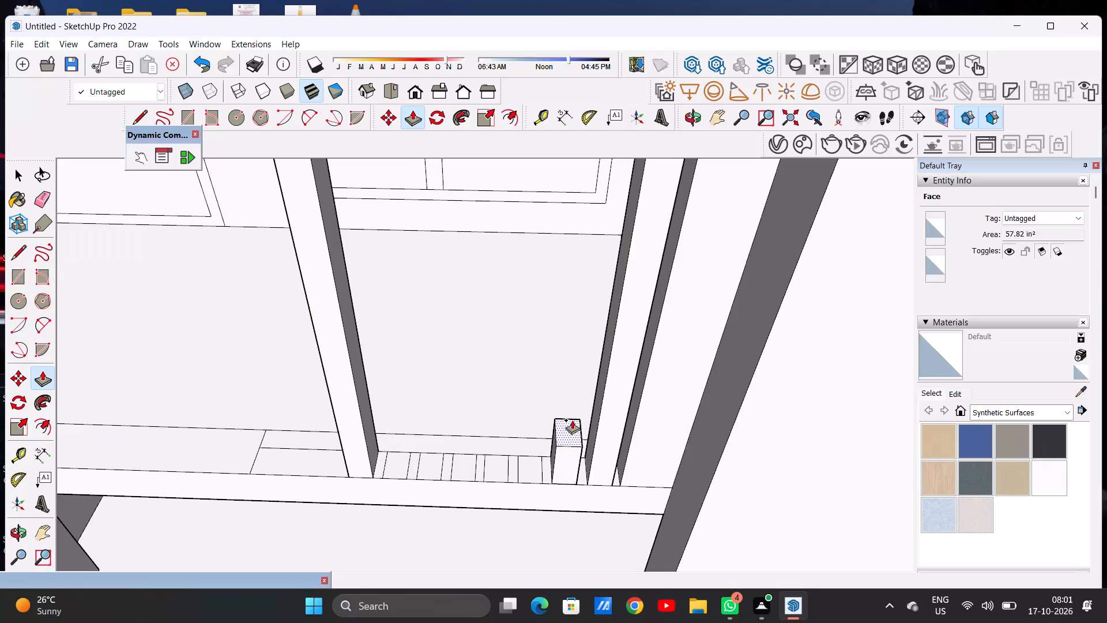
scroll(575, 373, "down", 13)
scroll(600, 264, "up", 5)
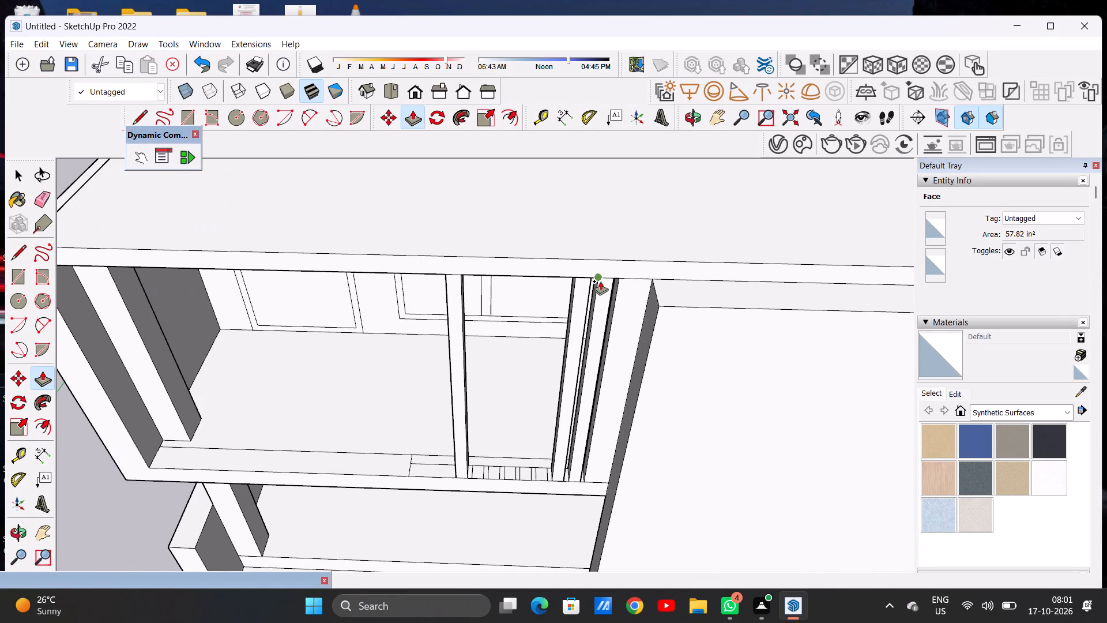
left_click(600, 281)
Push/Pull the third slat base from the end column up to the underside of the roof slab.
scroll(553, 474, "up", 11)
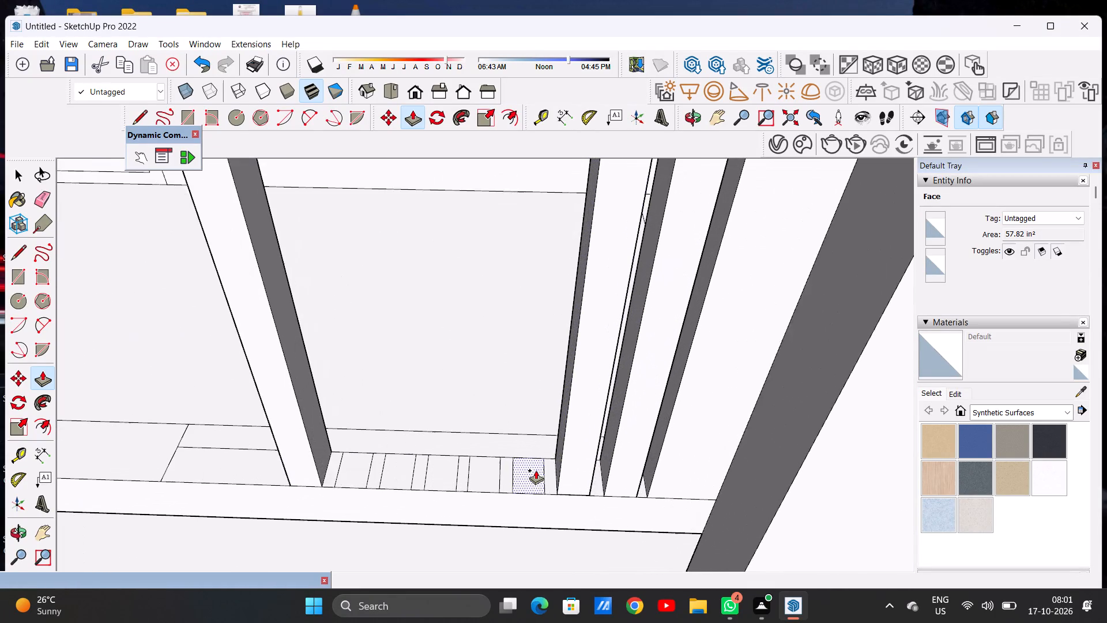
left_click(536, 470)
scroll(555, 389, "down", 17)
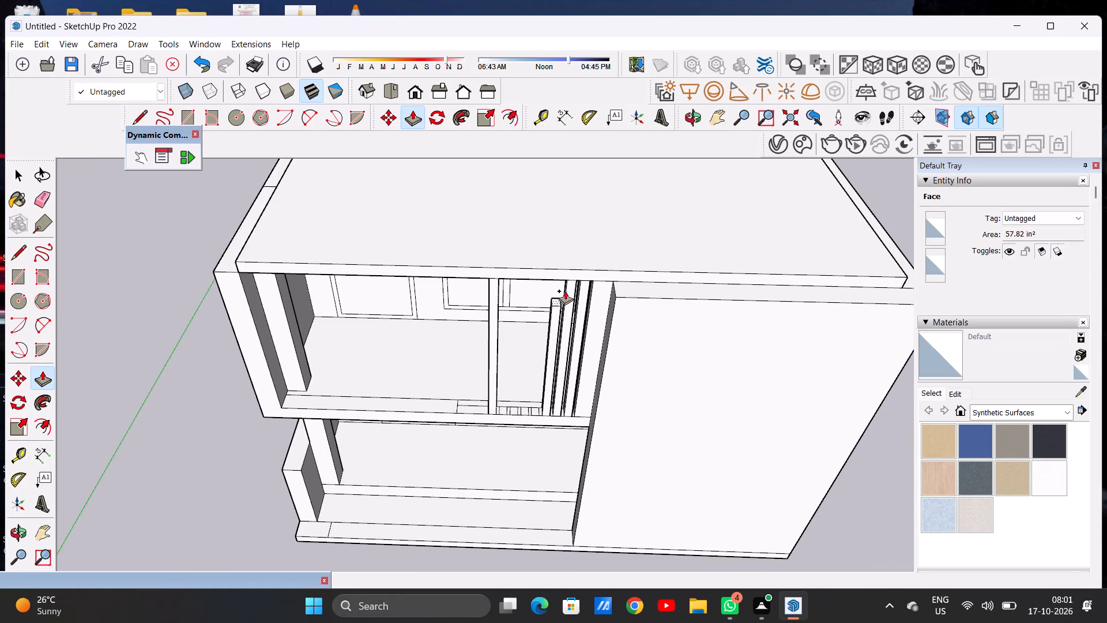
scroll(564, 277, "up", 5)
left_click(611, 280)
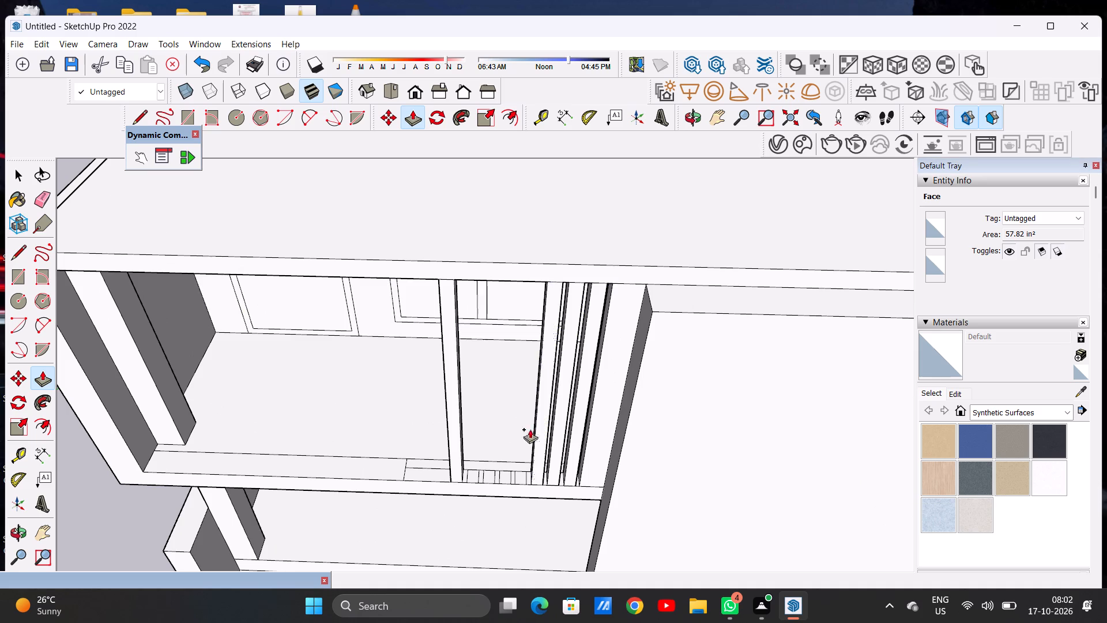
Push/Pull the fourth slat base from the end column up to the underside of the roof slab.
scroll(504, 468, "up", 11)
left_click(534, 493)
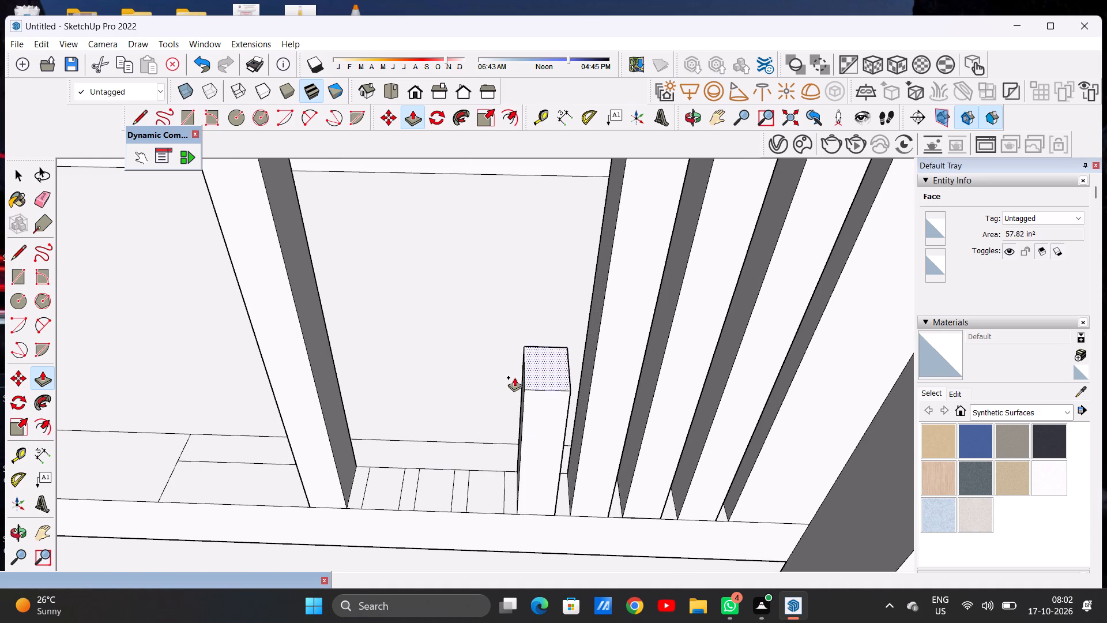
scroll(513, 384, "down", 20)
scroll(513, 384, "down", 1)
scroll(530, 321, "down", 1)
scroll(530, 317, "up", 6)
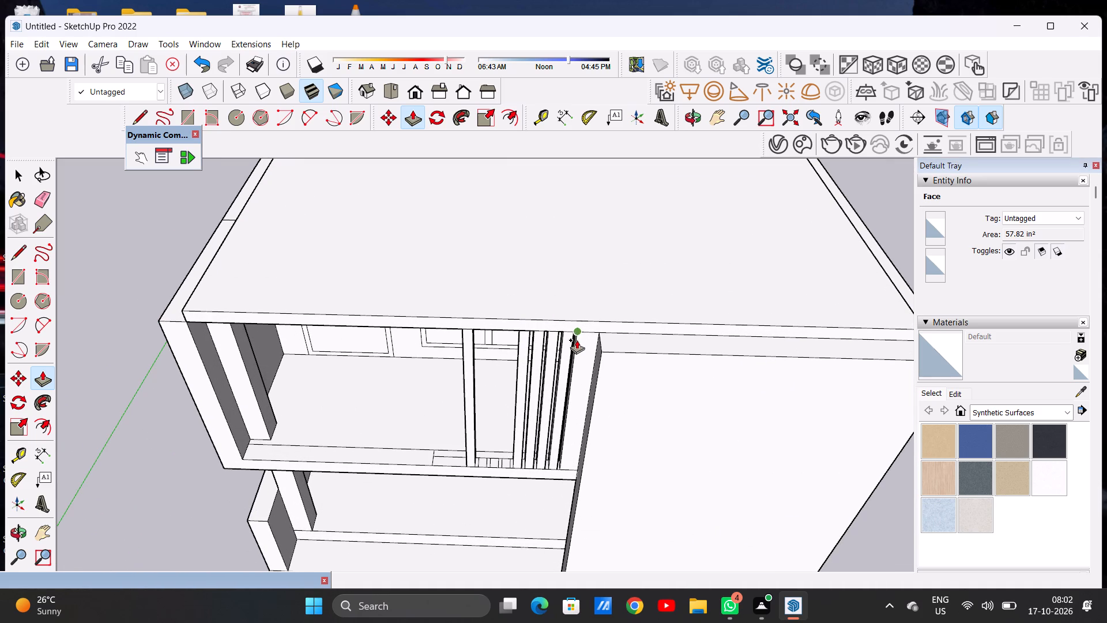
left_click(578, 333)
Push/Pull the fifth slat base from the end column up to the underside of the roof slab.
scroll(502, 470, "up", 6)
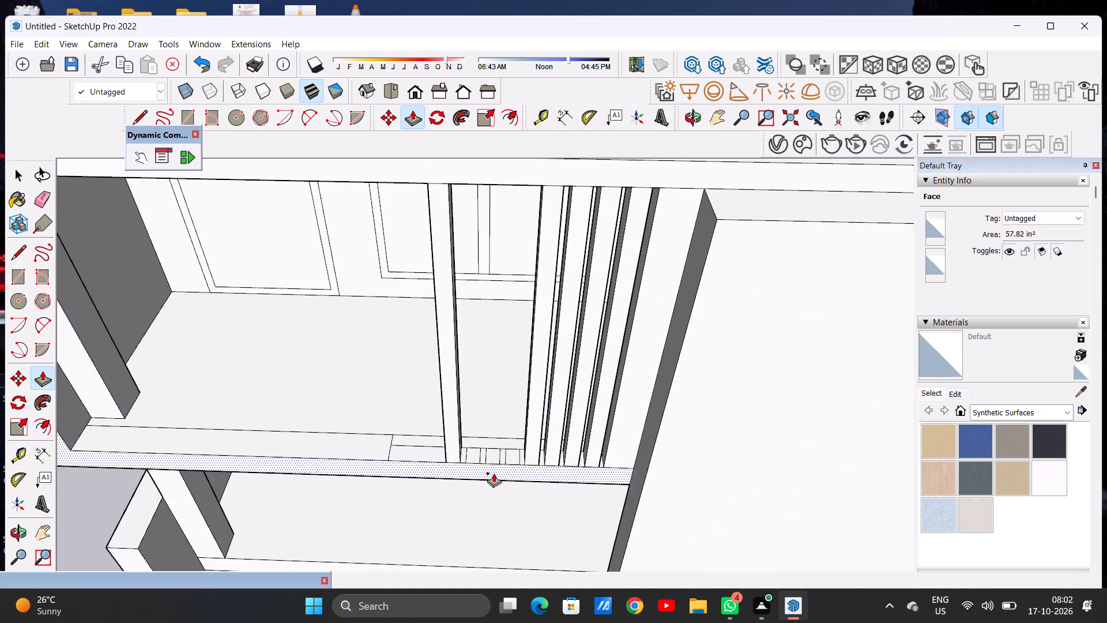
scroll(494, 473, "up", 6)
left_click(513, 453)
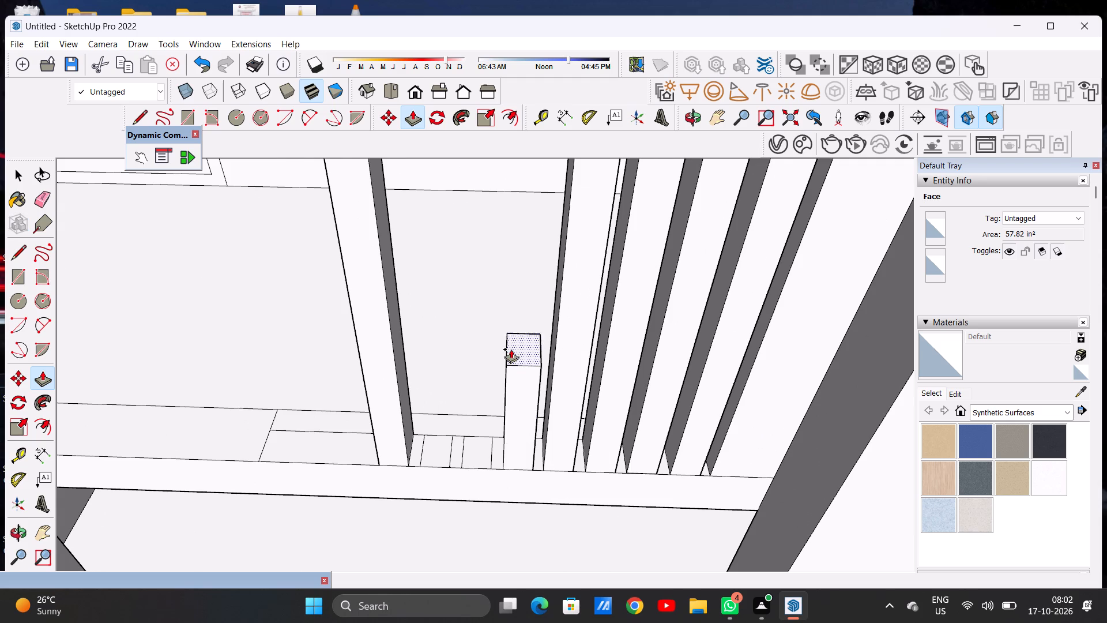
scroll(506, 365, "down", 8)
scroll(515, 367, "down", 13)
scroll(517, 299, "up", 7)
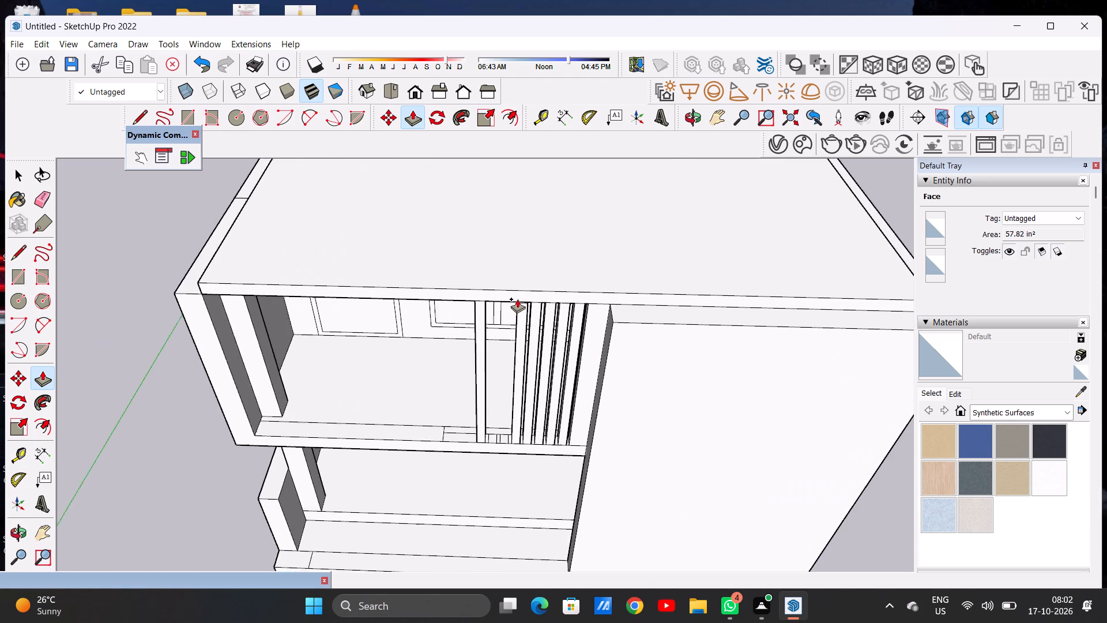
left_click(600, 304)
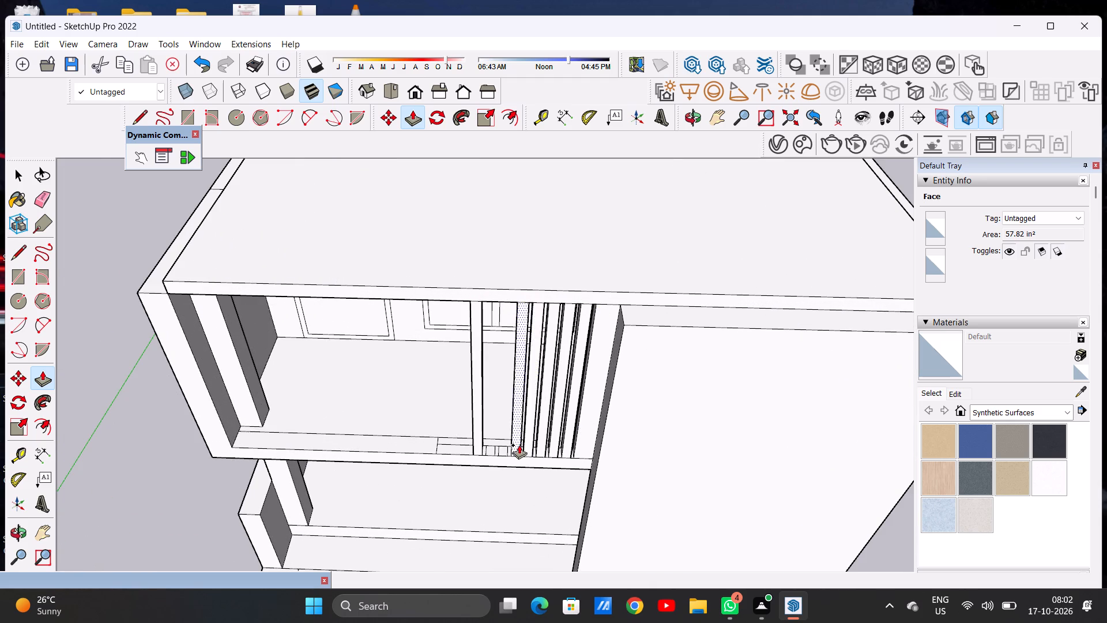
Push/Pull the sixth slat base from the end column up to the underside of the roof slab.
scroll(509, 441, "up", 13)
left_click(521, 468)
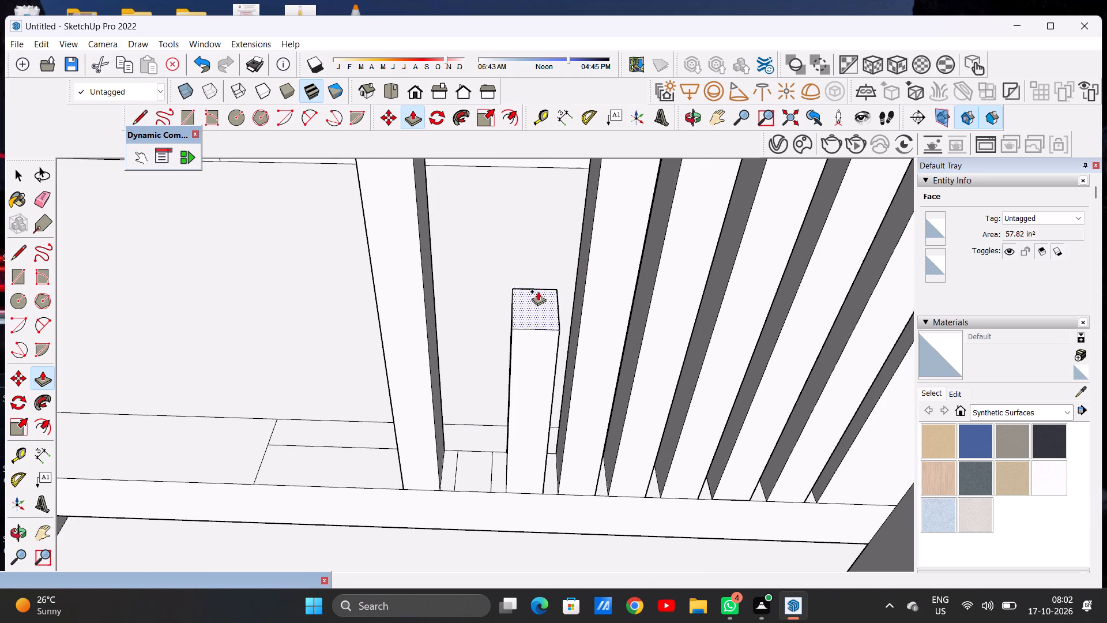
scroll(539, 297, "down", 7)
scroll(542, 320, "down", 16)
scroll(551, 254, "up", 6)
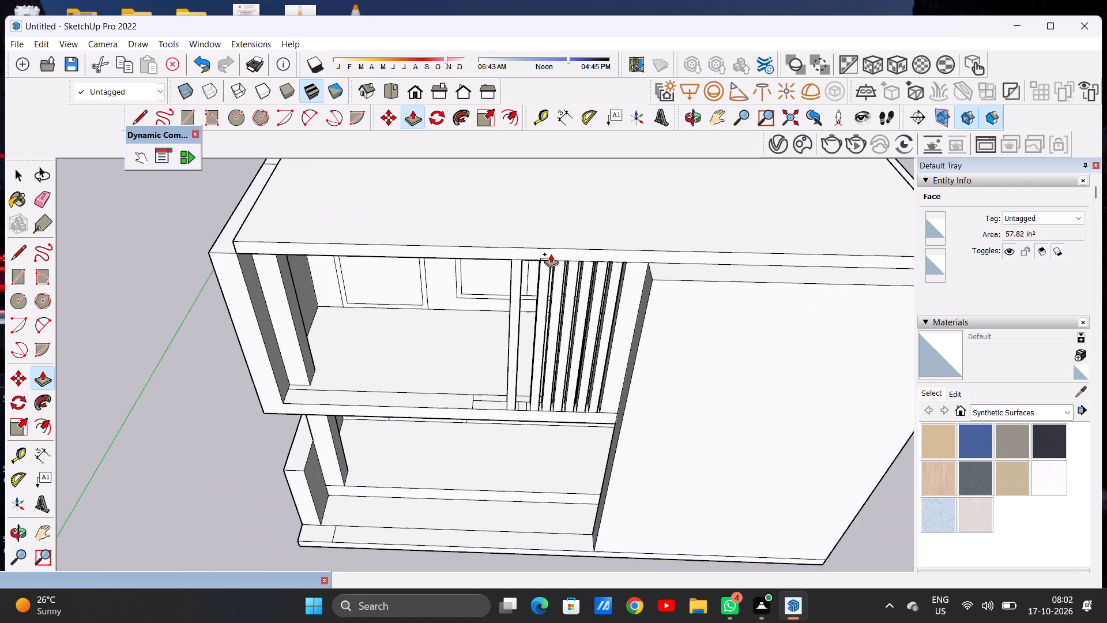
left_click(627, 260)
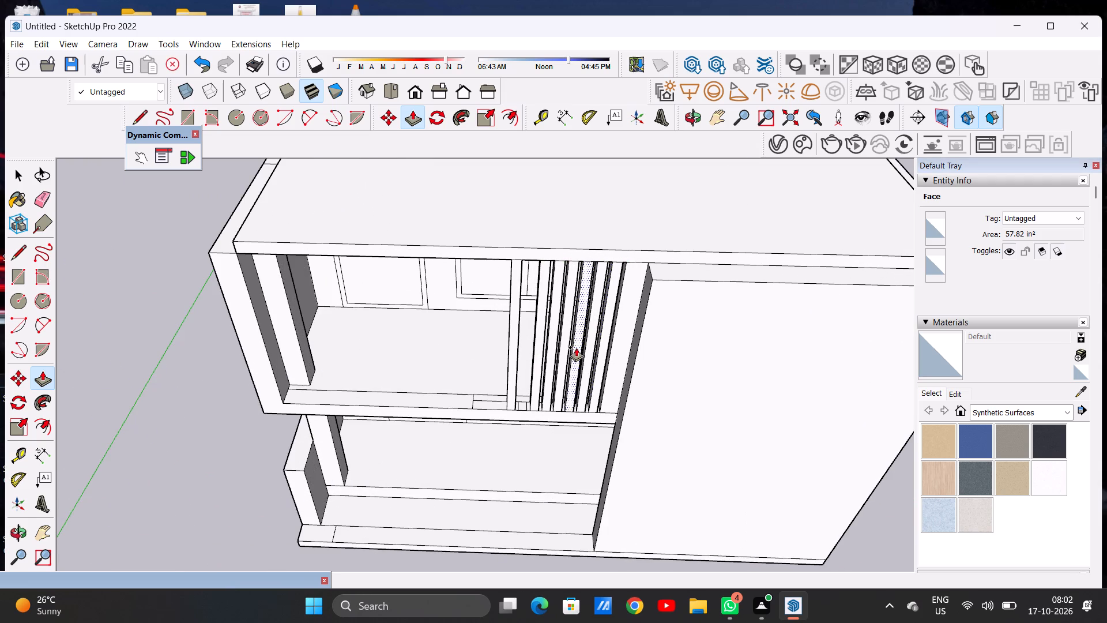
Push/Pull the last remaining slat base, beside the outermost slat, up to the underside of the roof slab.
scroll(527, 390, "up", 9)
scroll(525, 409, "down", 1)
scroll(526, 415, "up", 3)
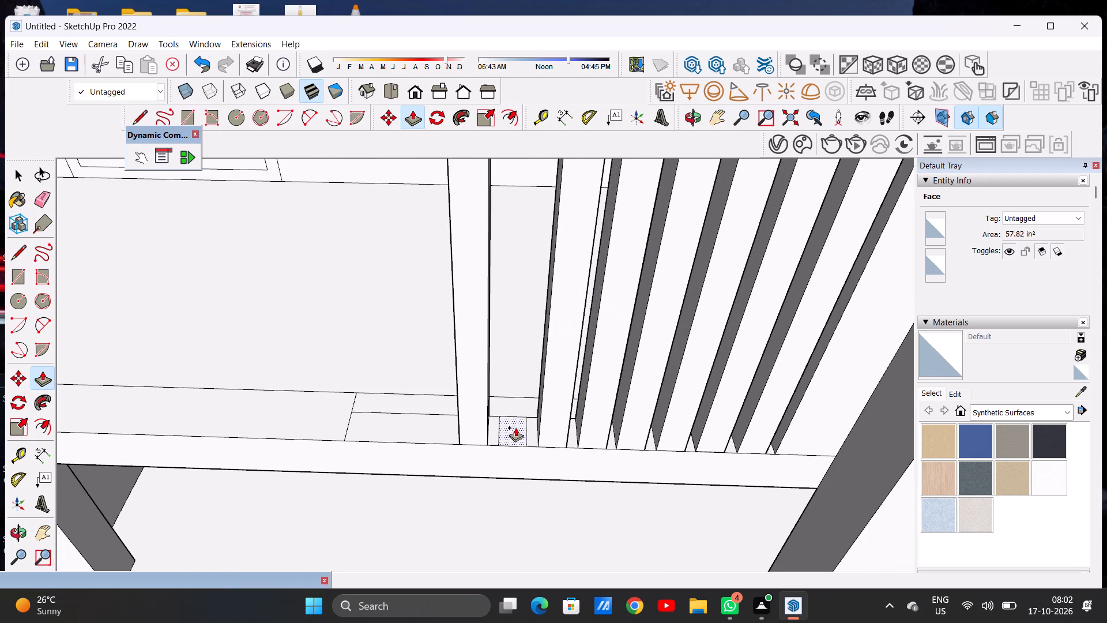
left_click(513, 427)
scroll(519, 331, "down", 20)
scroll(519, 331, "down", 3)
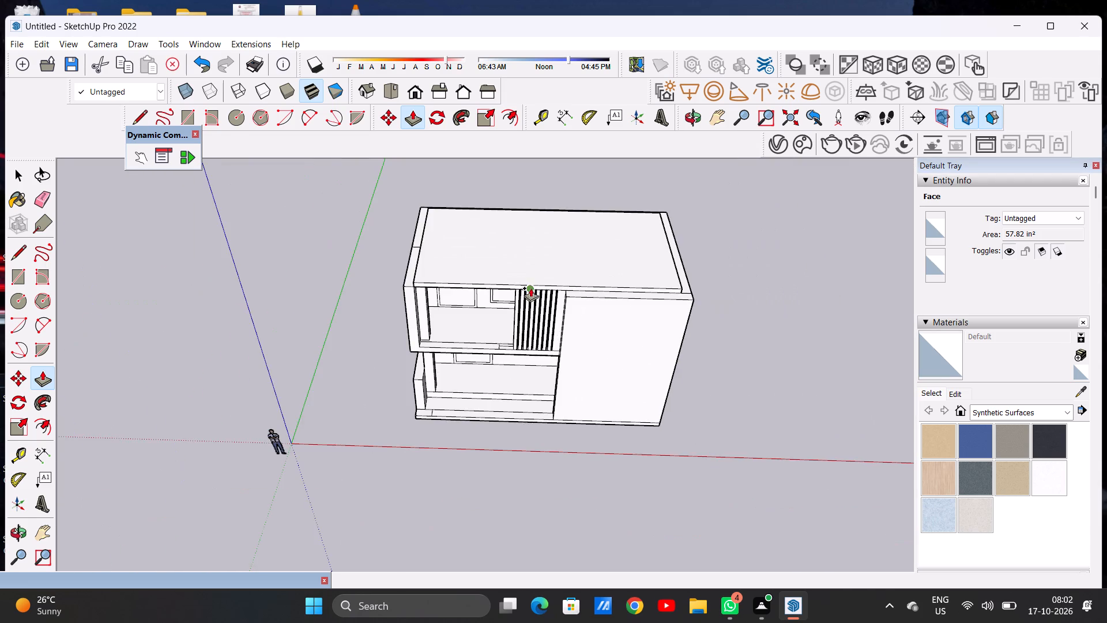
scroll(530, 288, "up", 9)
left_click(524, 292)
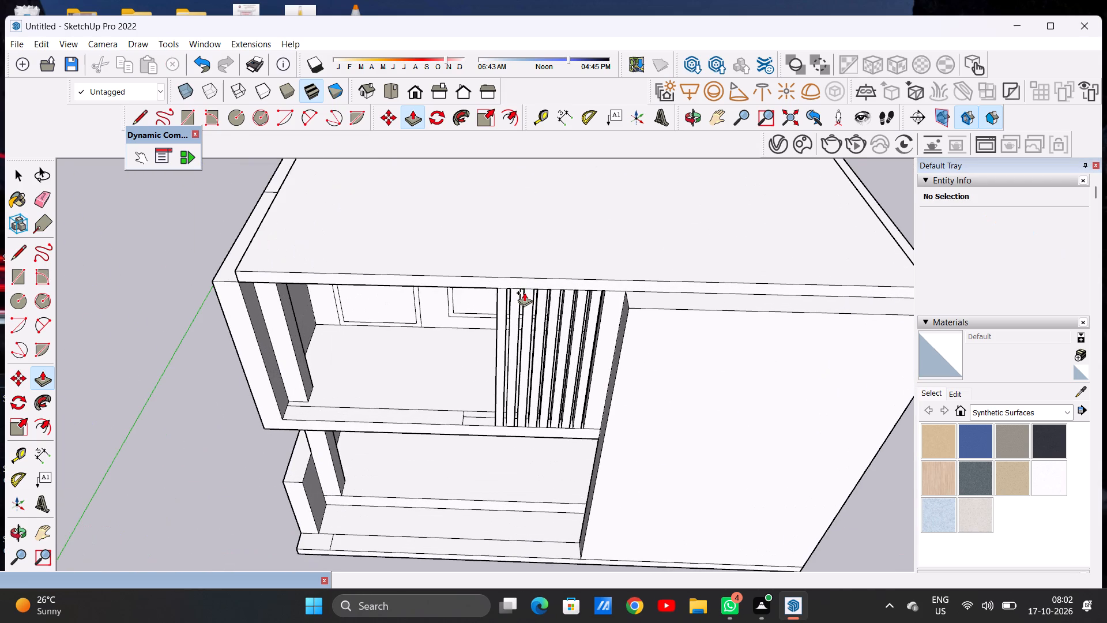
key("space")
Erase the leftover lengthwise line on the upper terrace's front edge strip, next to the outermost slat.
middle_click_drag(517, 410, 523, 277)
scroll(524, 326, "down", 3)
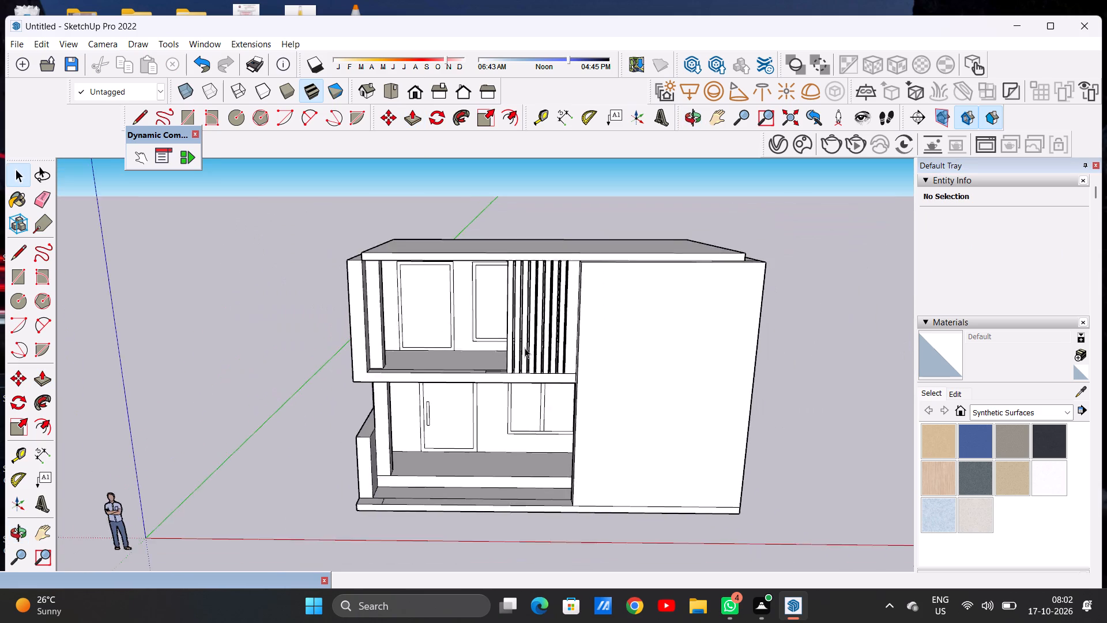
scroll(525, 348, "down", 5)
scroll(517, 363, "up", 4)
middle_click_drag(496, 382, 484, 423)
scroll(484, 362, "up", 7)
middle_click_drag(497, 422, 517, 492)
scroll(513, 435, "up", 4)
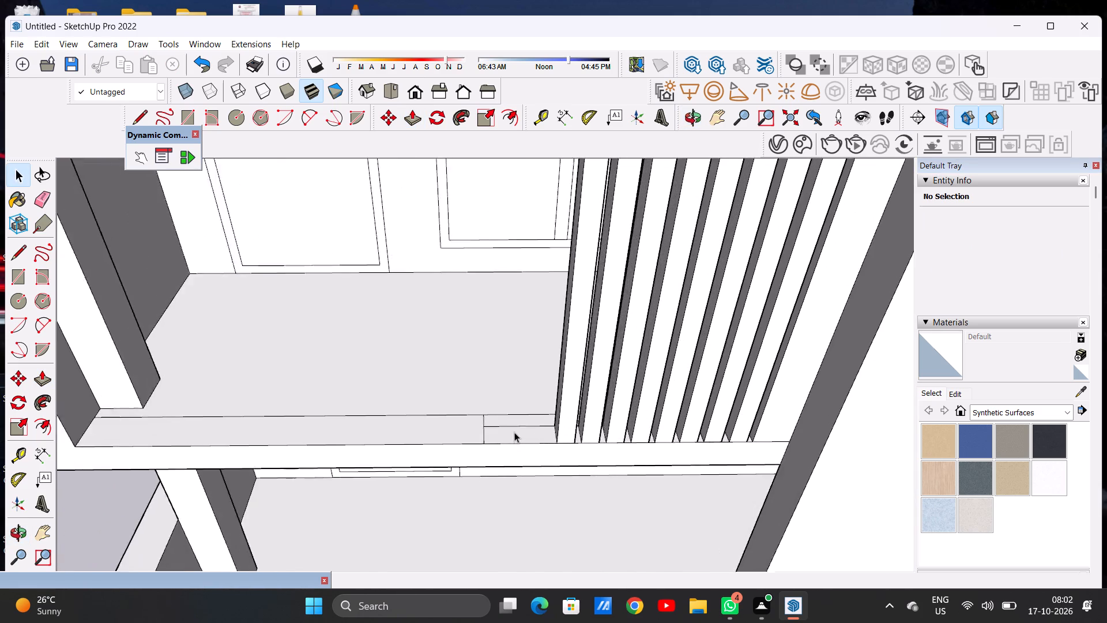
scroll(514, 432, "up", 2)
key("r")
scroll(514, 432, "up", 4)
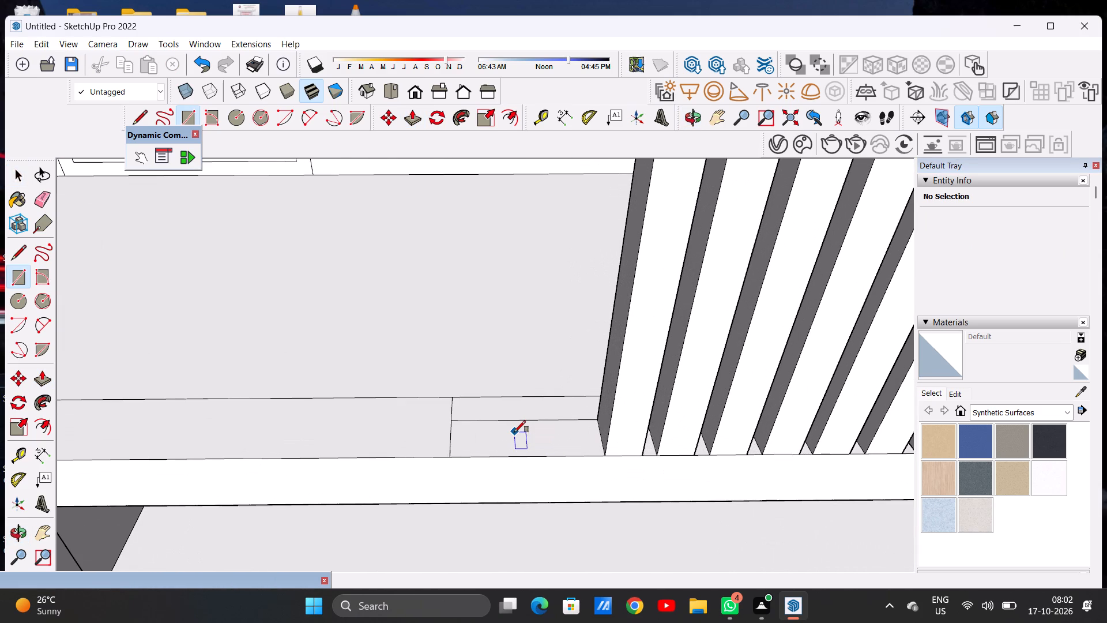
key("space")
type("E")
left_click_drag(525, 424, 526, 430)
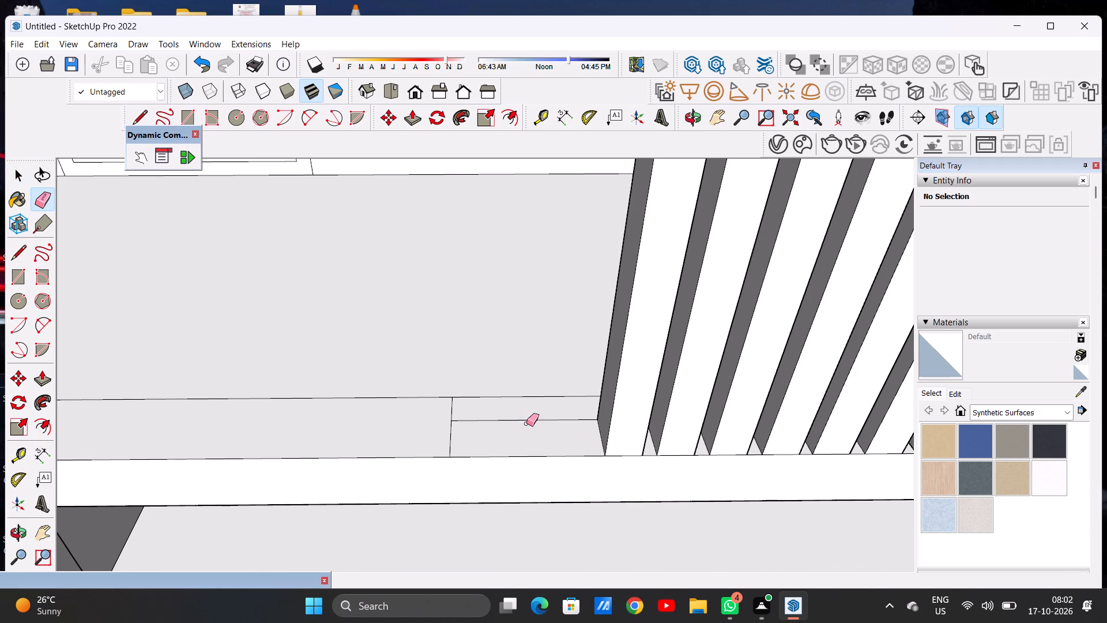
left_click_drag(524, 415, 525, 420)
key("space")
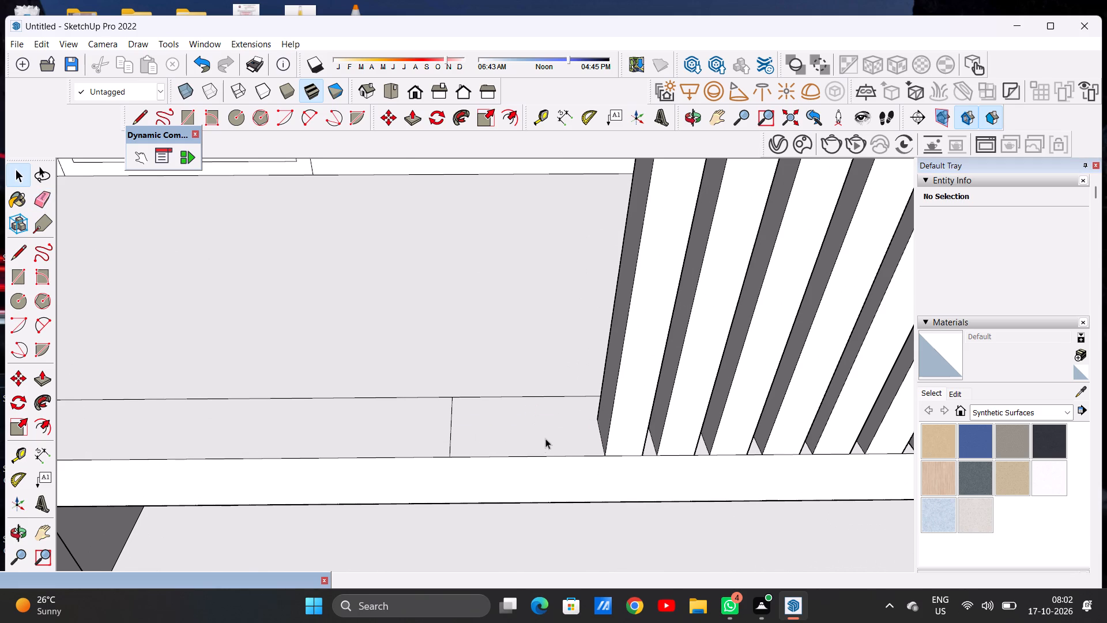
Draw a line across the terrace's front edge strip, just beside the outermost slat.
scroll(557, 431, "down", 5)
key("l")
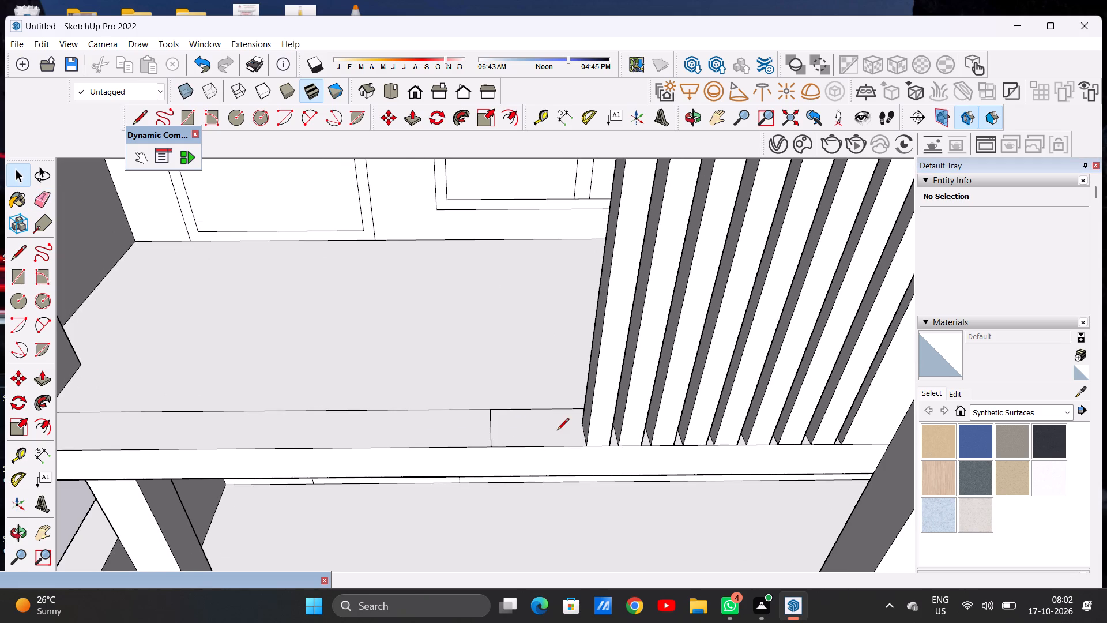
scroll(560, 431, "up", 7)
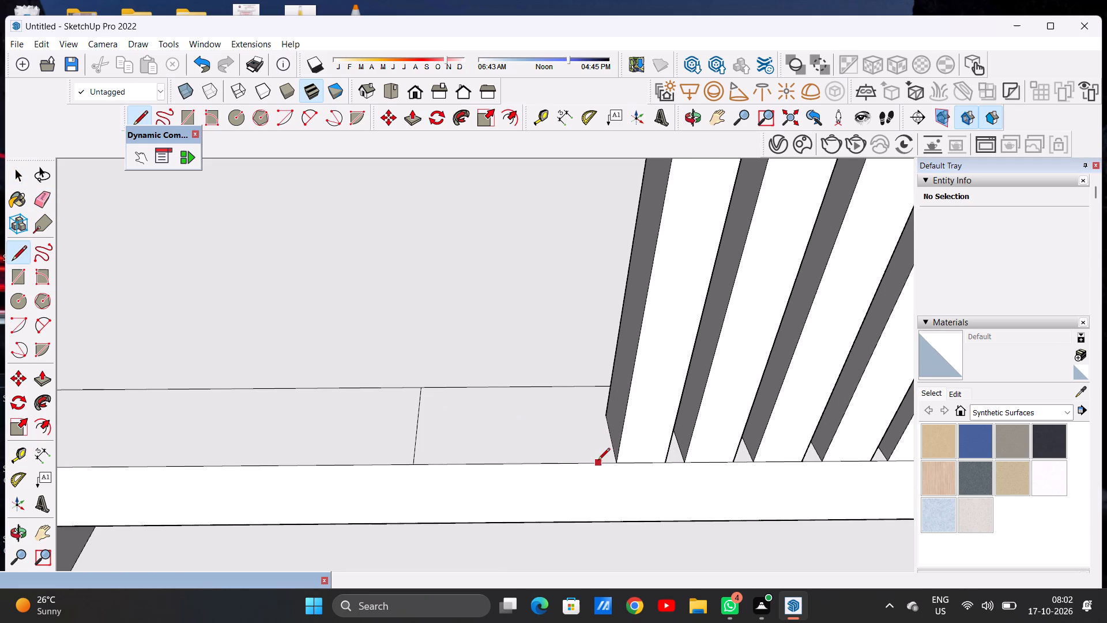
left_click(598, 461)
left_click(585, 388)
key("space")
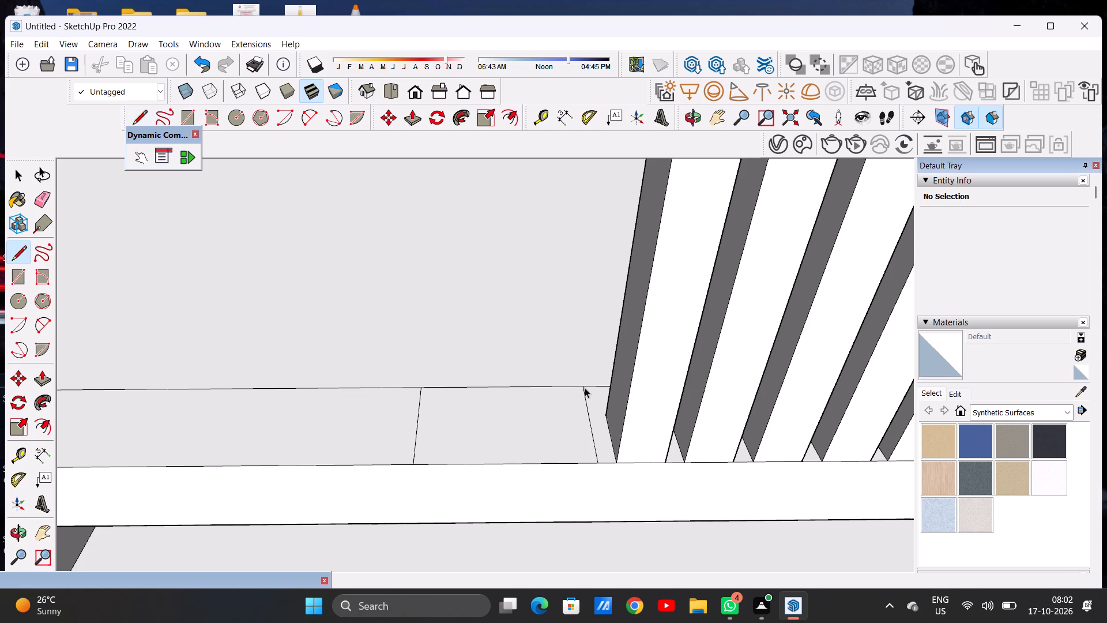
Move the new cross line along the edge strip closer to the front corner of the outermost slat.
scroll(593, 448, "up", 5)
left_click(597, 463)
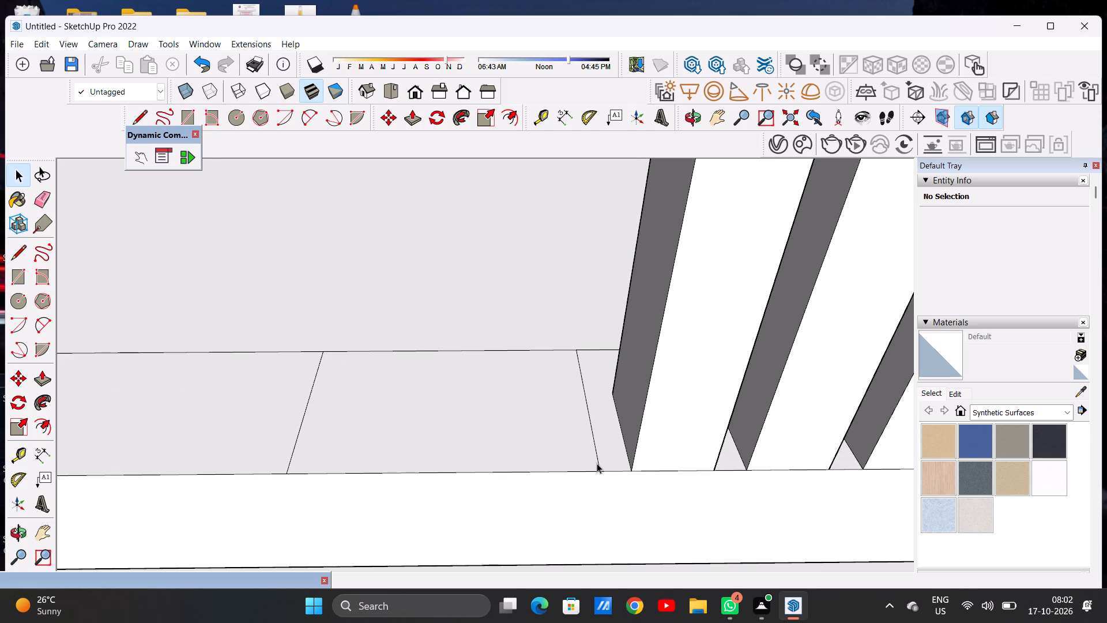
key("m")
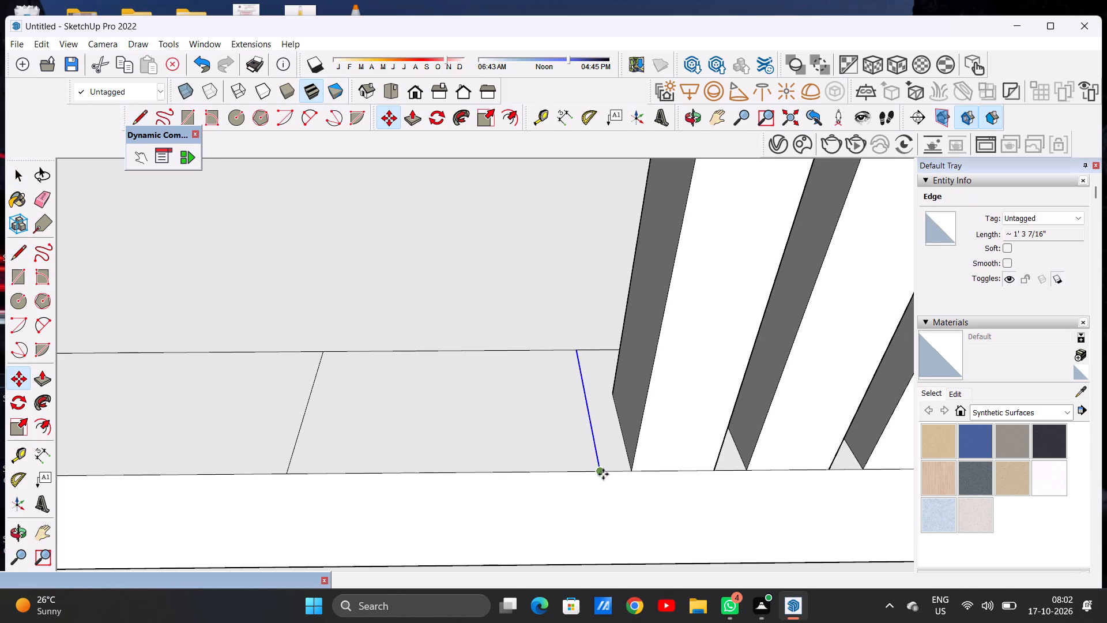
left_click(600, 472)
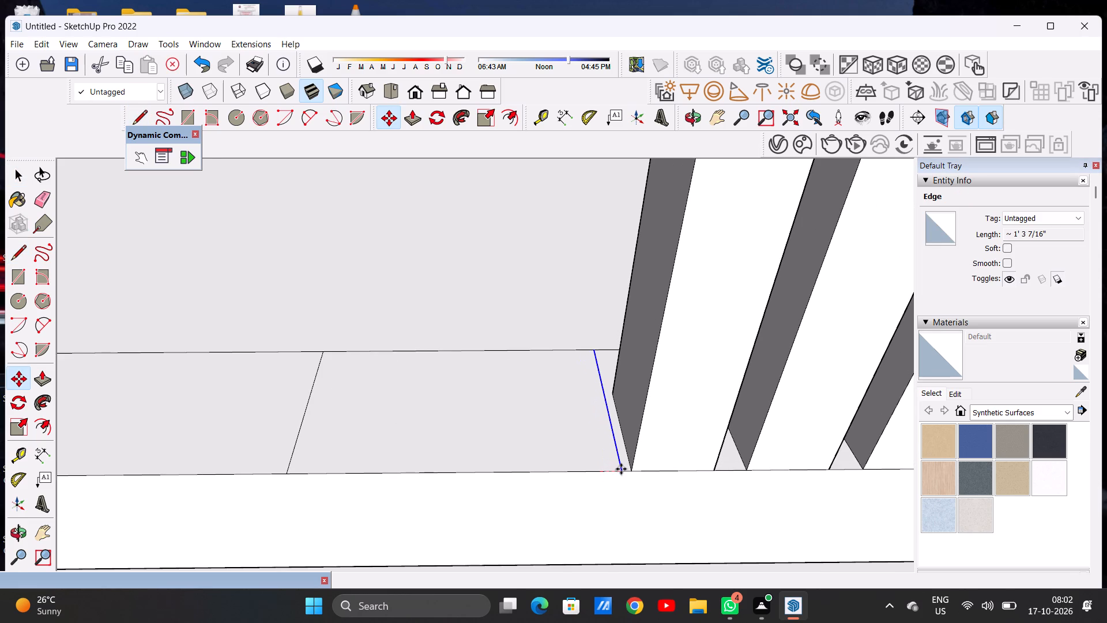
left_click(621, 469)
key("space")
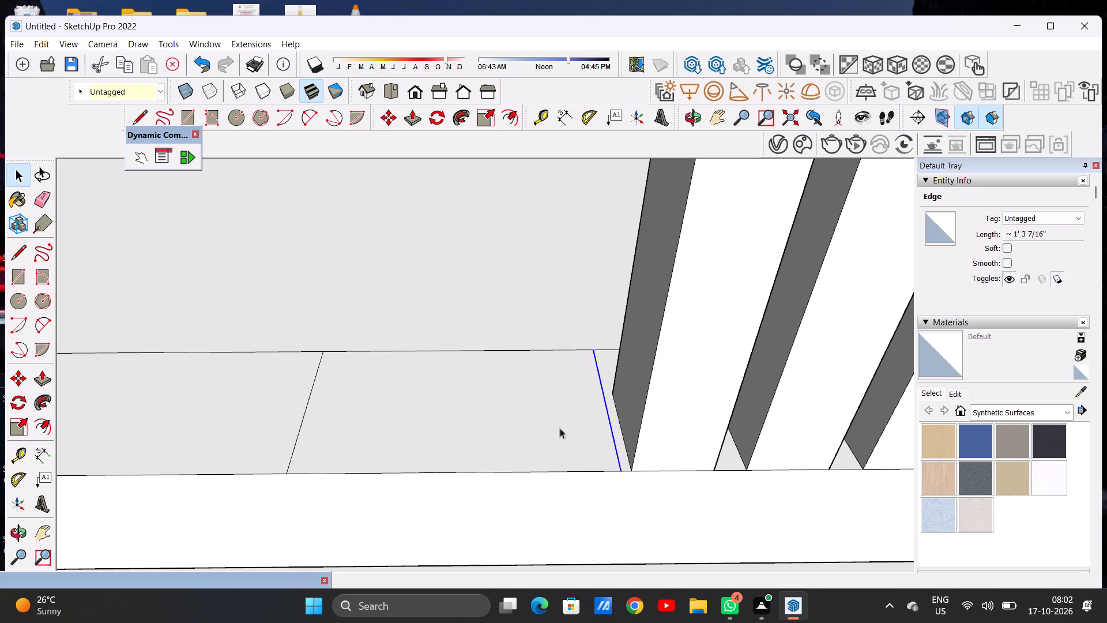
scroll(537, 385, "down", 9)
key("space")
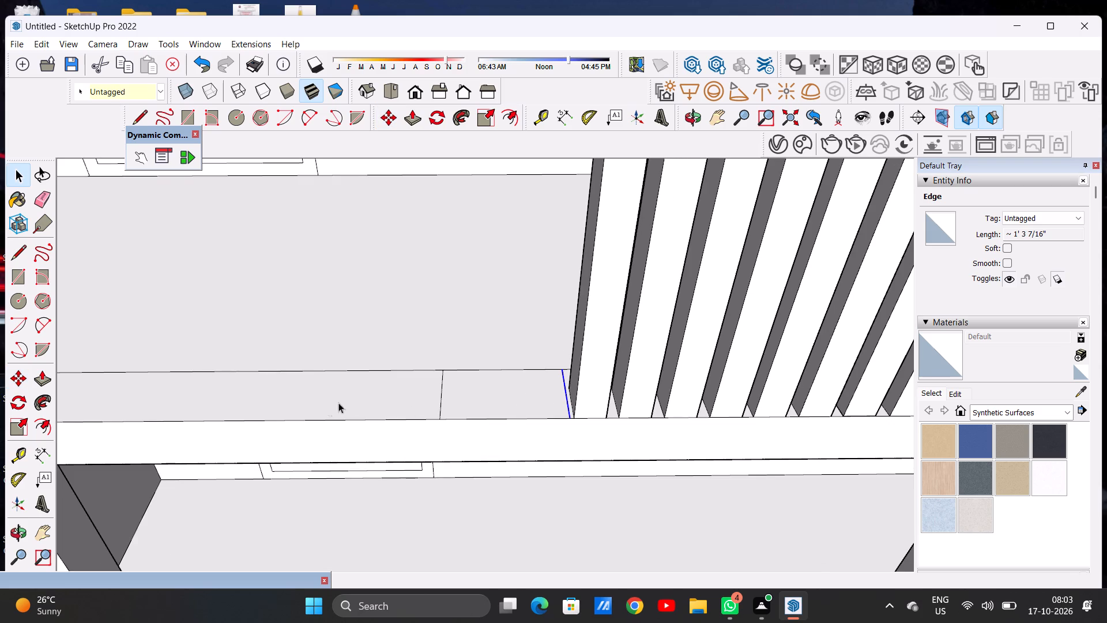
Erase the old cross line dividing the terrace's front edge strip.
scroll(372, 396, "down", 15)
left_click(189, 447)
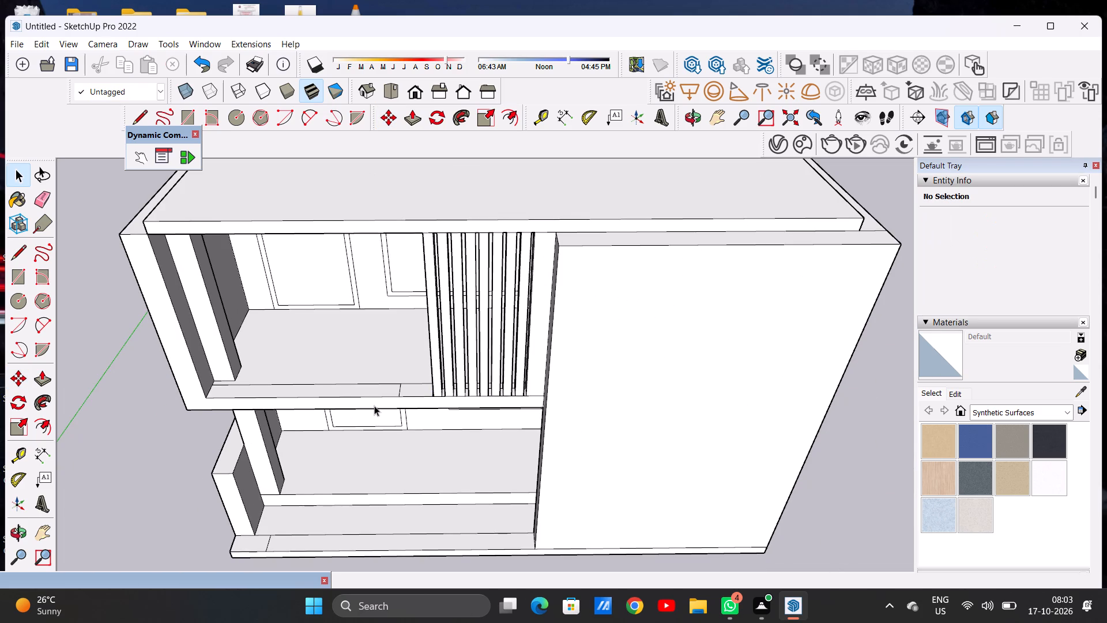
scroll(376, 391, "up", 14)
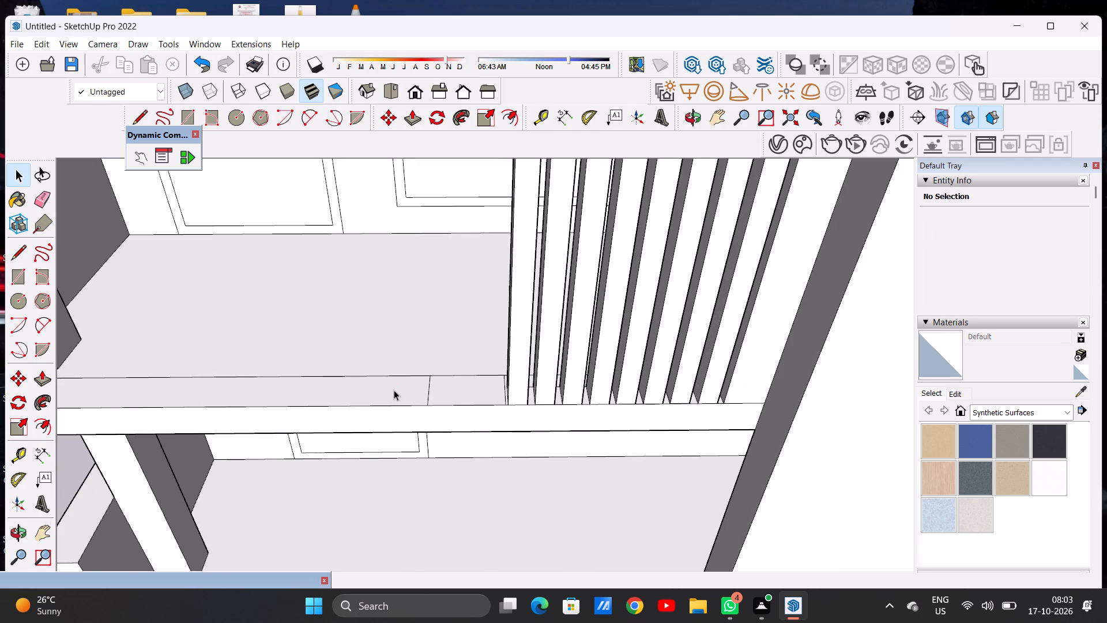
key("e")
scroll(457, 381, "up", 4)
left_click(414, 393)
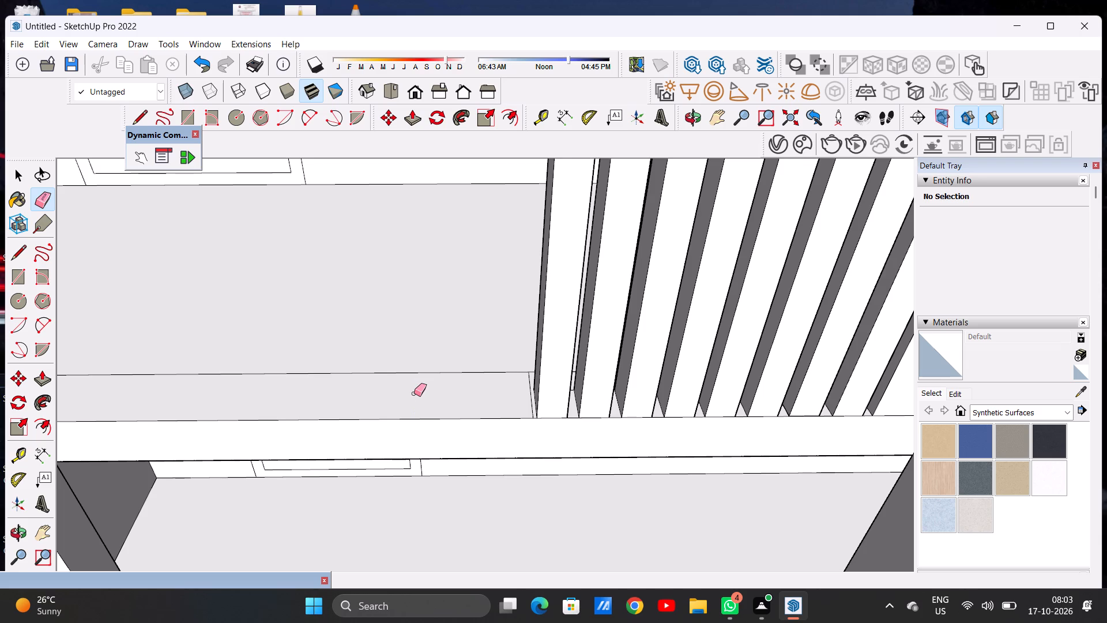
key("space")
Push/Pull the terrace's front edge strip upward to form a low parapet wall between the side wall and the slats.
scroll(551, 413, "down", 20)
scroll(551, 413, "down", 3)
scroll(446, 429, "up", 6)
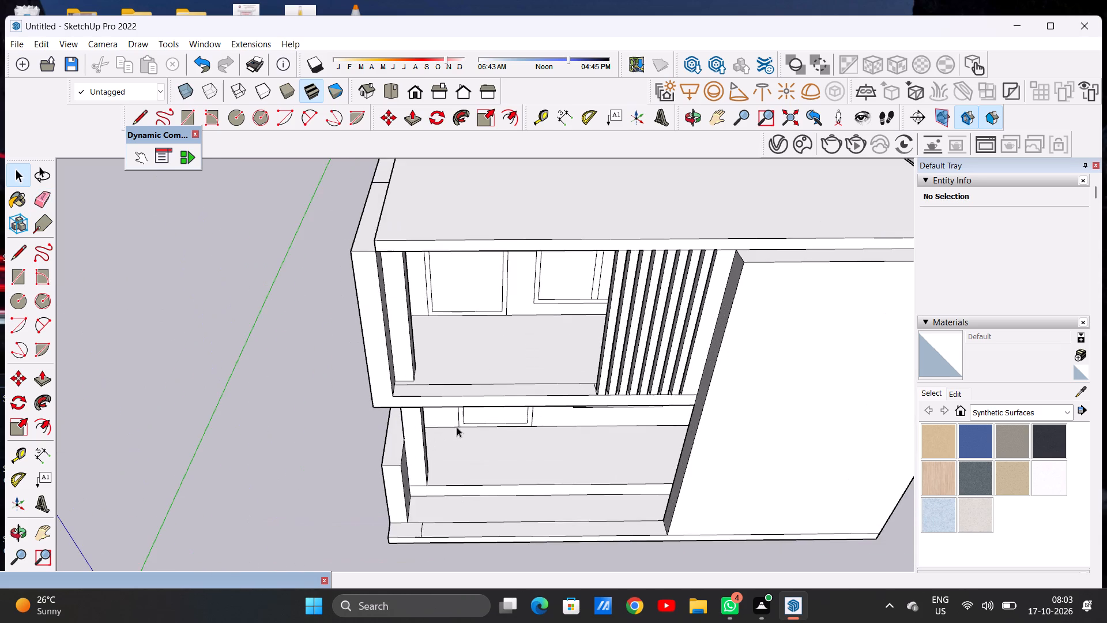
middle_click_drag(507, 416, 512, 385)
scroll(532, 382, "up", 2)
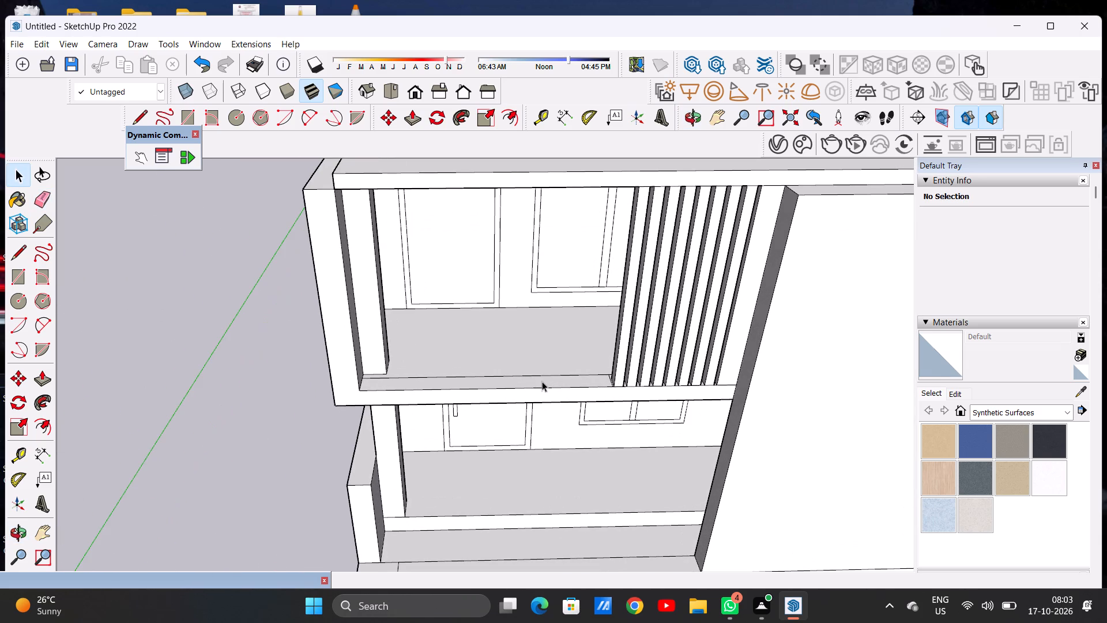
key("p")
scroll(542, 381, "up", 4)
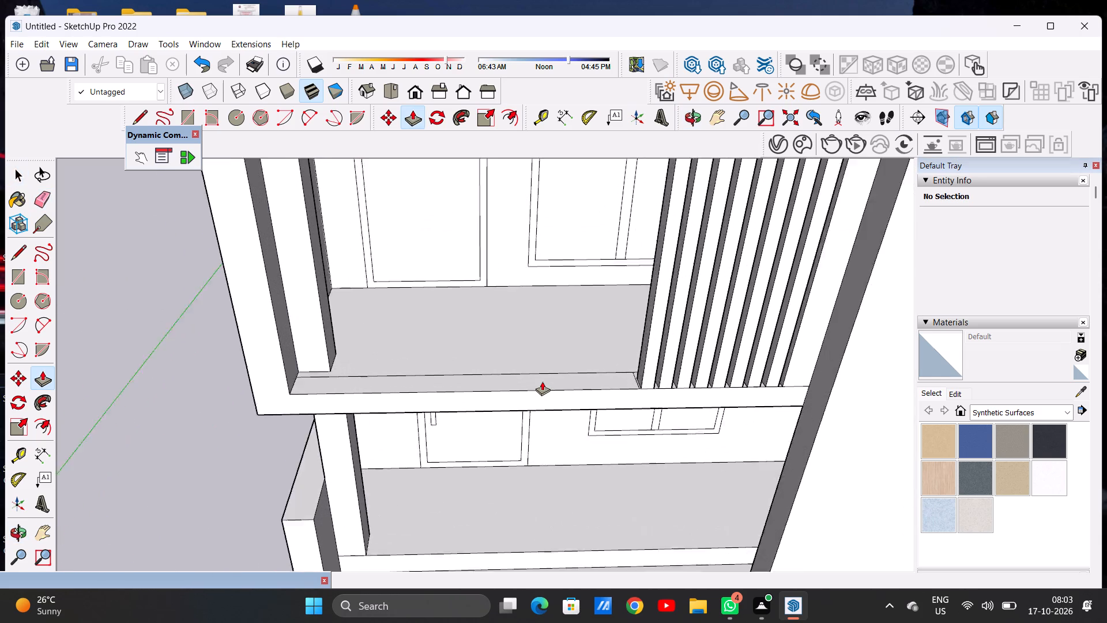
scroll(542, 381, "up", 7)
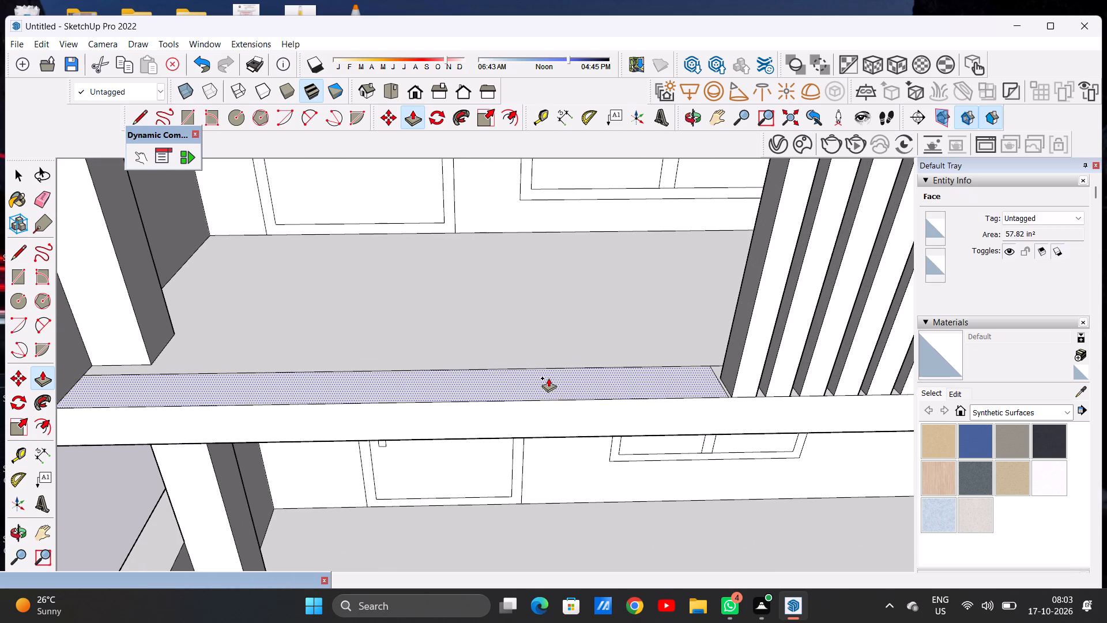
left_click(548, 378)
scroll(556, 345, "down", 11)
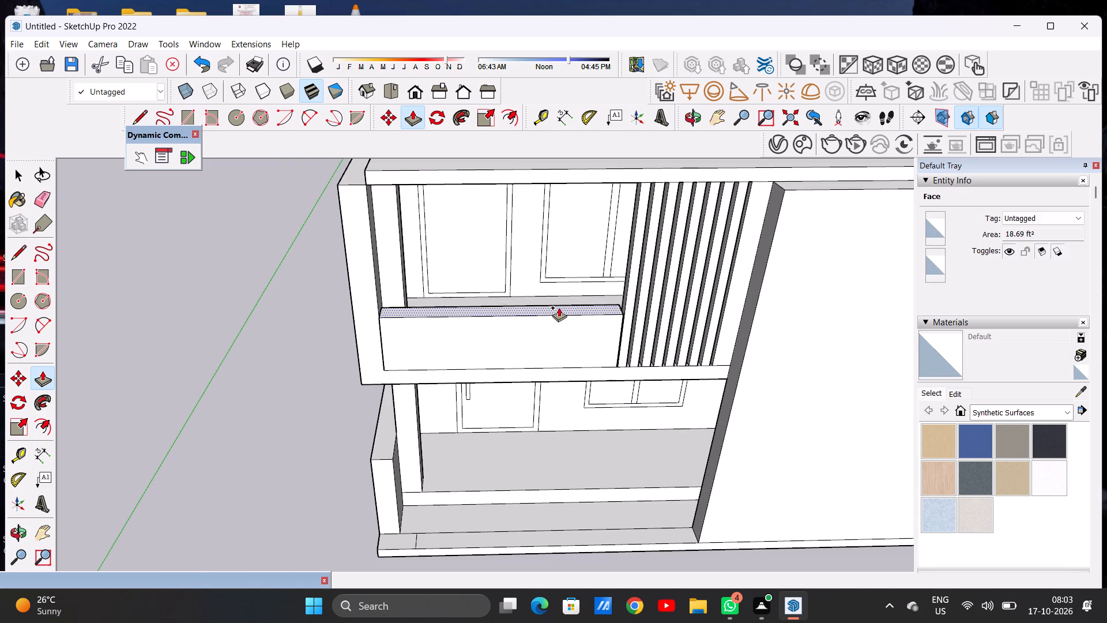
left_click(558, 306)
key("space")
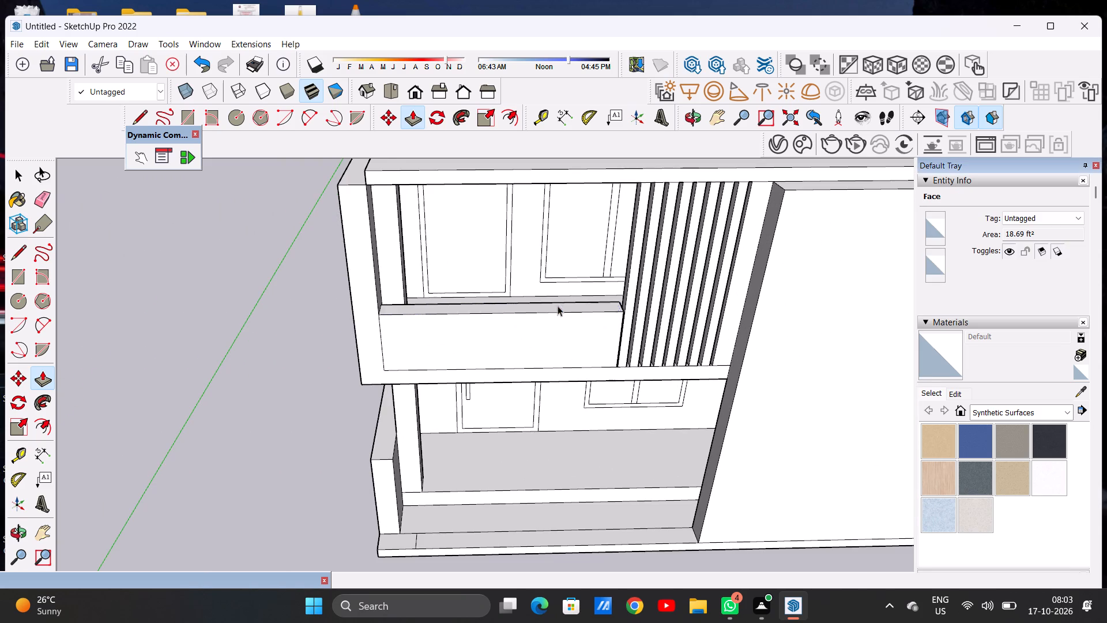
Draw a narrow vertical rectangle as the handle on the upper-terrace door, beside its frame on the side-wall side.
scroll(542, 426, "down", 4)
middle_click_drag(542, 416, 493, 270)
middle_click_drag(493, 270, 548, 279)
scroll(475, 350, "down", 3)
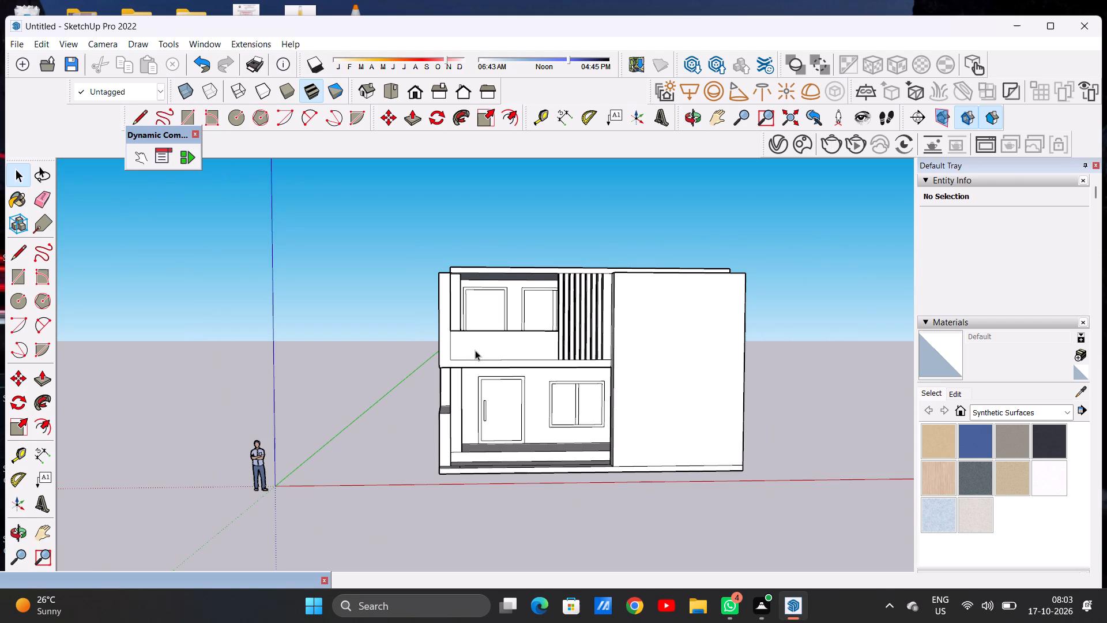
scroll(479, 302, "up", 4)
middle_click_drag(494, 305, 494, 336)
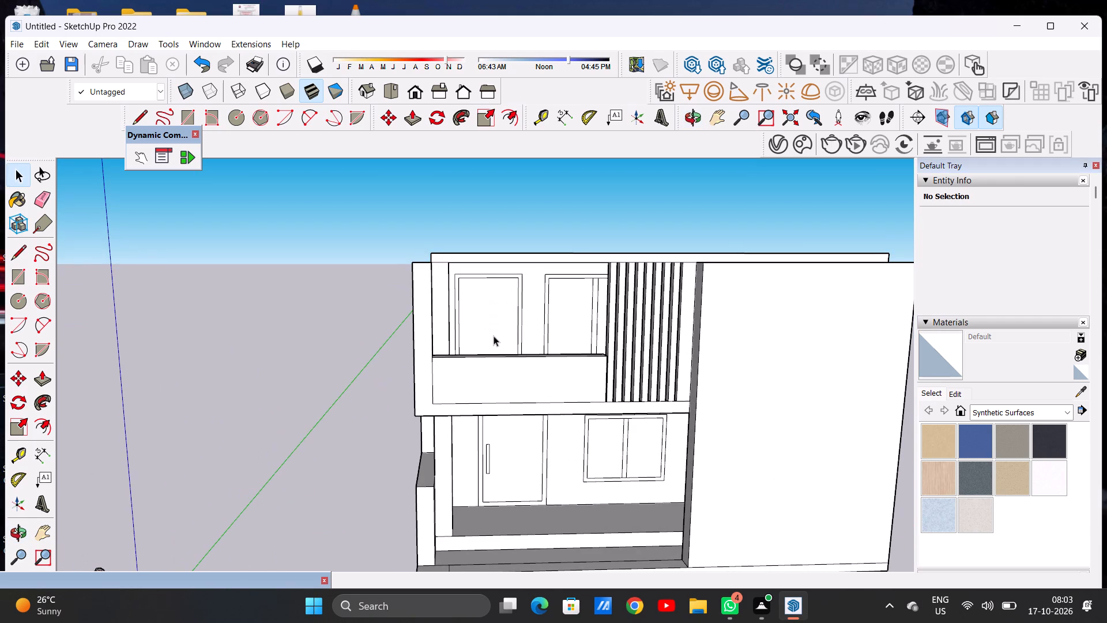
scroll(496, 340, "up", 7)
middle_click_drag(517, 320, 507, 424)
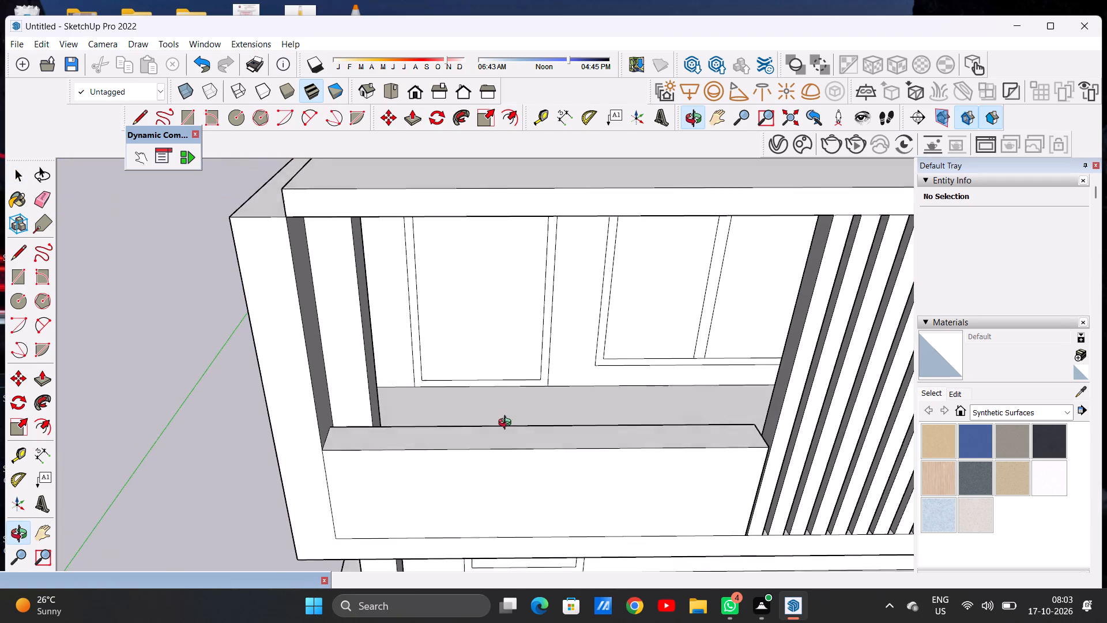
middle_click_drag(507, 424, 510, 425)
middle_click_drag(510, 421, 503, 396)
middle_click_drag(500, 393, 487, 380)
middle_click_drag(487, 380, 492, 376)
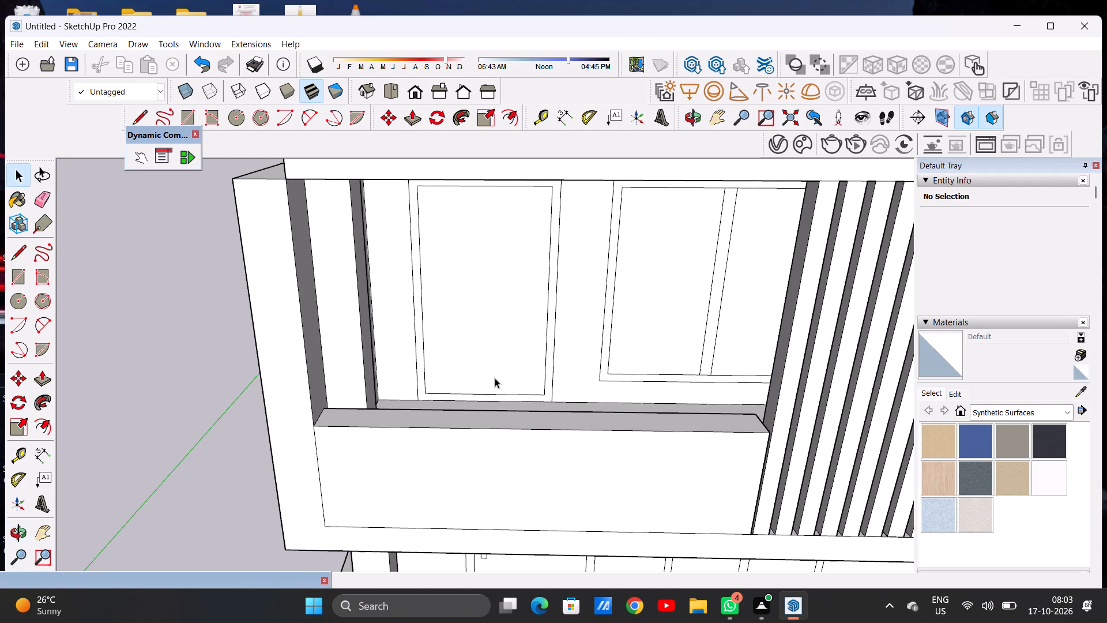
key("r")
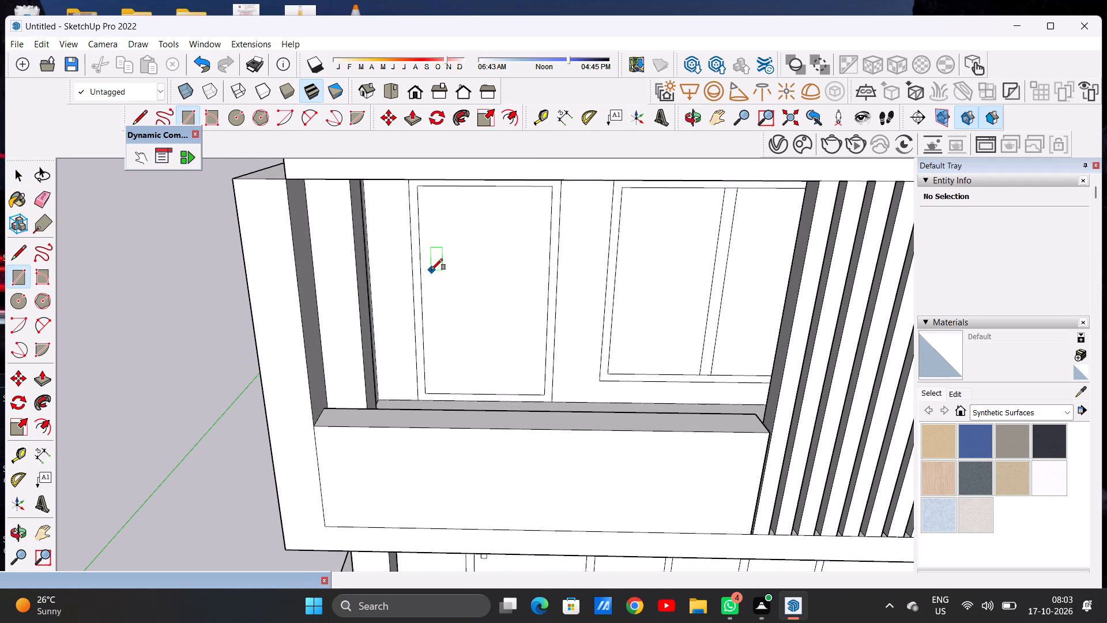
left_click(428, 276)
left_click(435, 345)
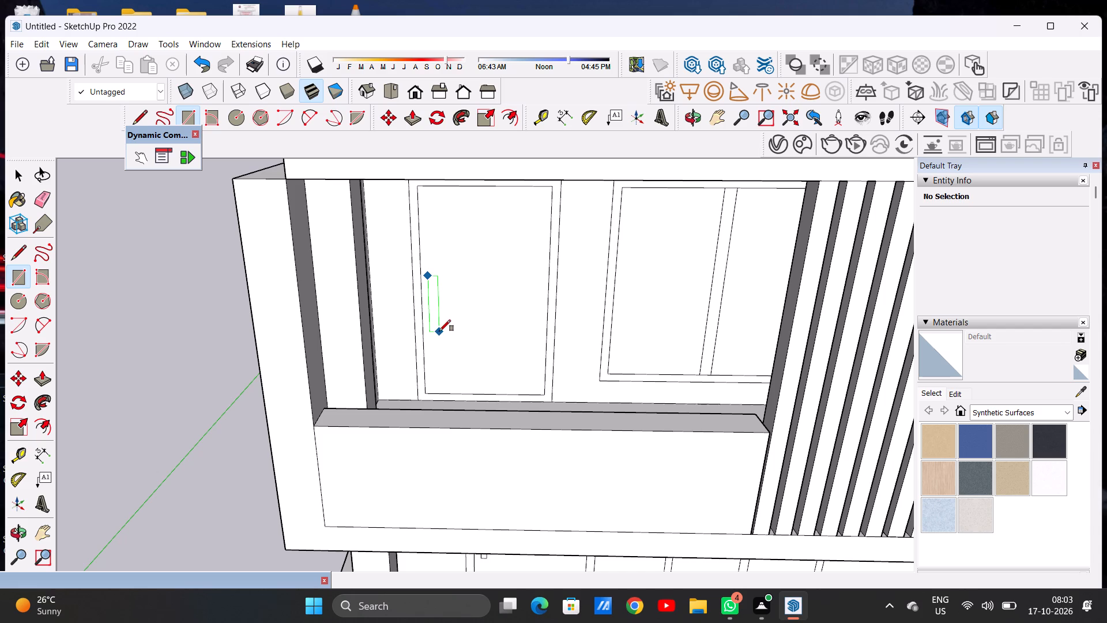
left_click(438, 331)
key("space")
Move the upper-terrace door's handle rectangle slightly upward on the door panel.
scroll(438, 331, "down", 5)
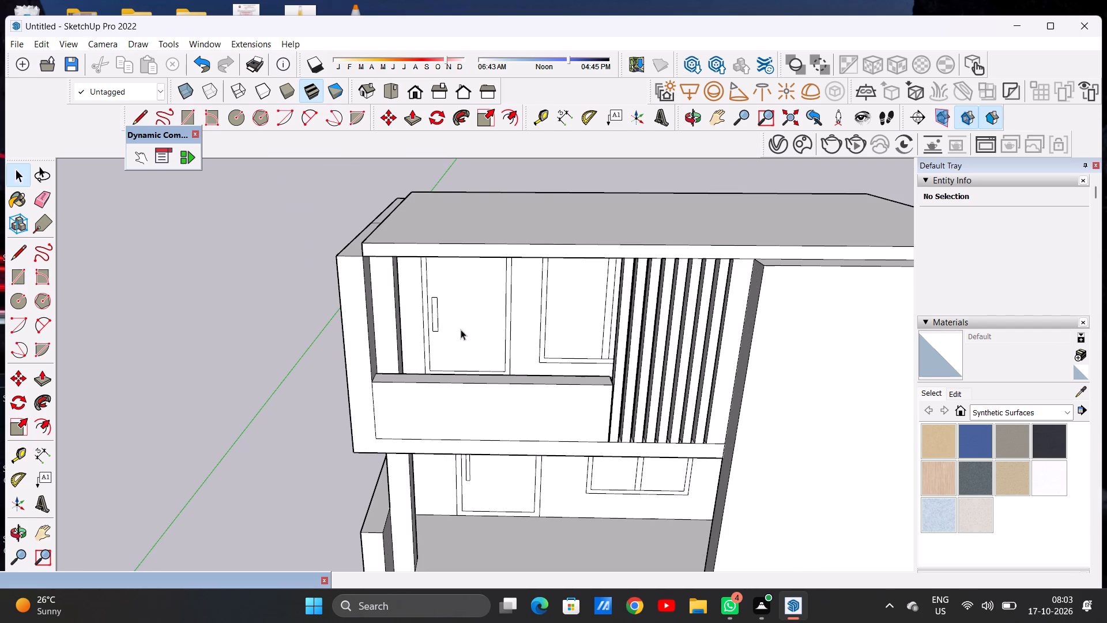
middle_click_drag(457, 315, 460, 264)
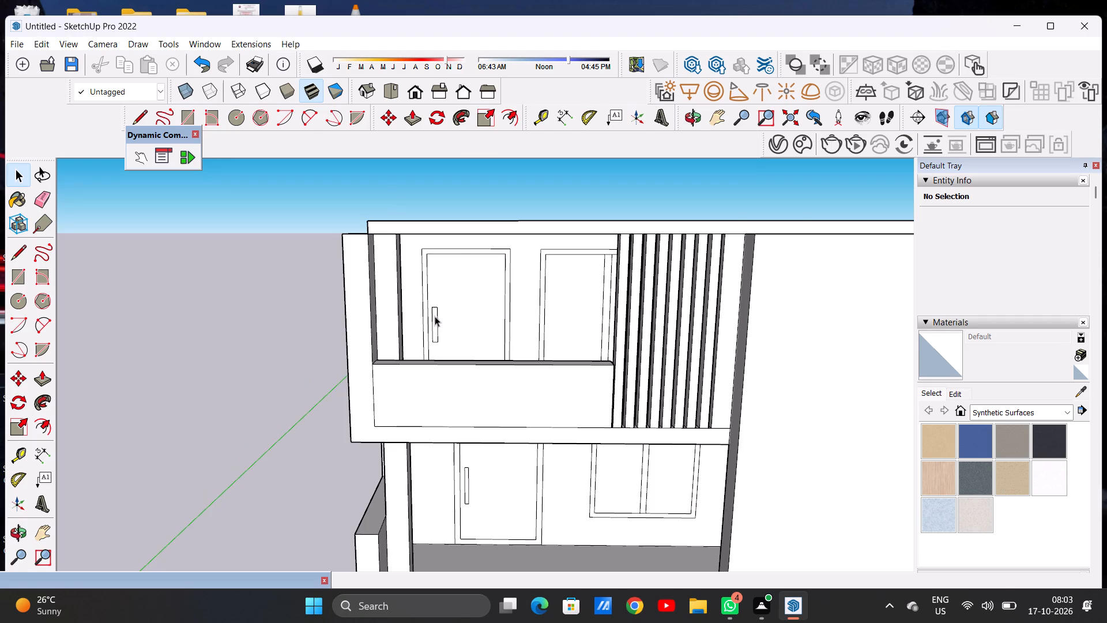
scroll(435, 316, "up", 5)
double_click(435, 317)
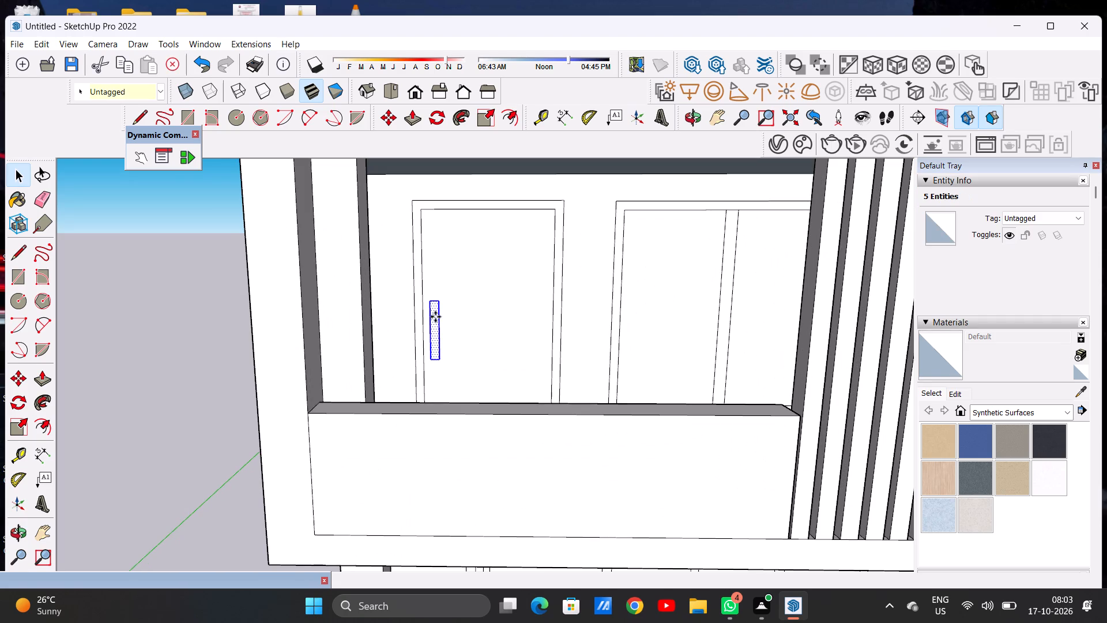
key("m")
left_click(436, 305)
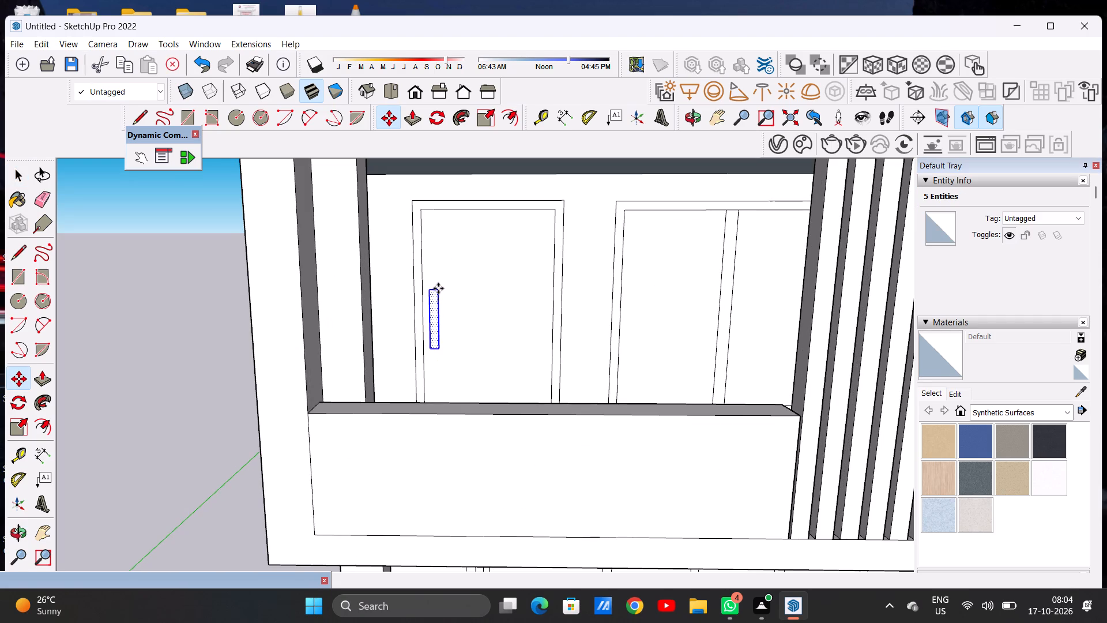
left_click(438, 287)
key("space")
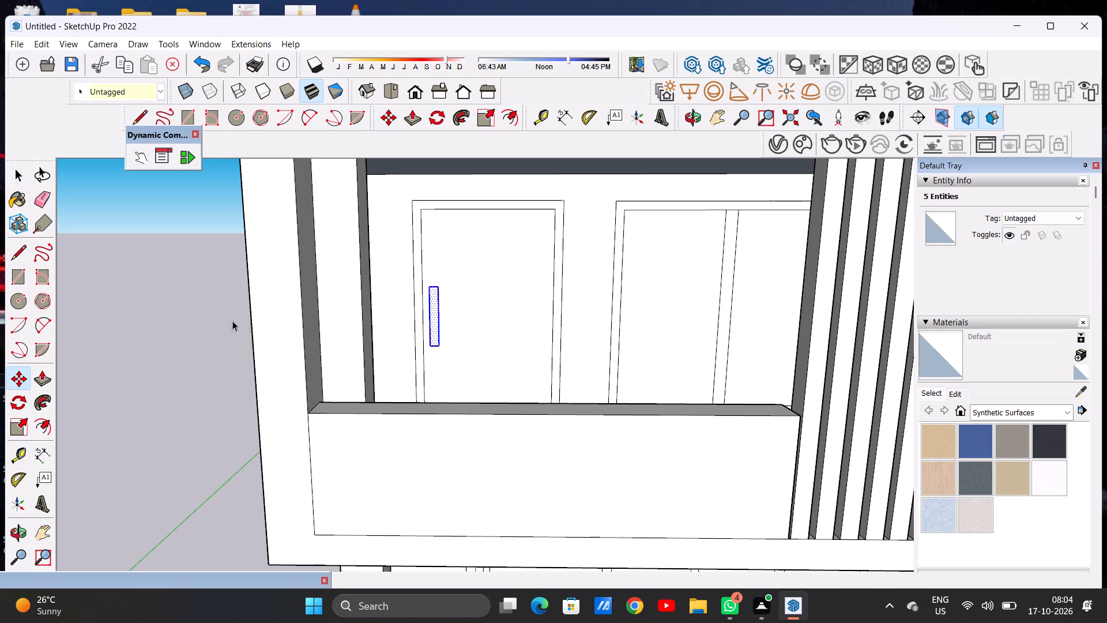
left_click(184, 325)
Examine the front elevation and the upper terrace, including the underside of its roof slab.
scroll(364, 410, "down", 15)
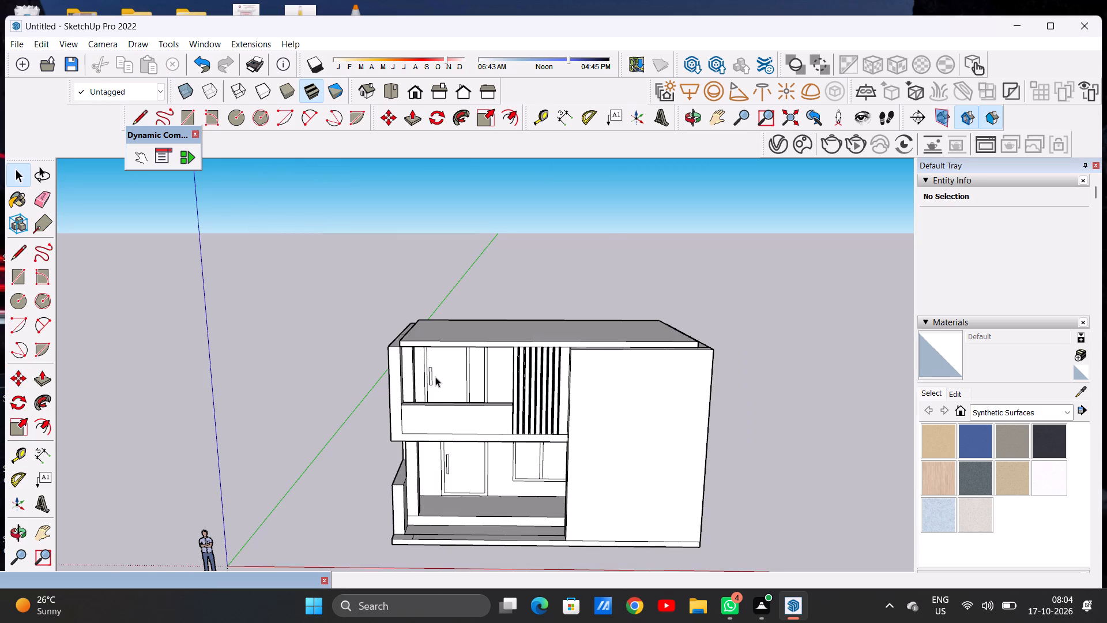
scroll(454, 388, "down", 3)
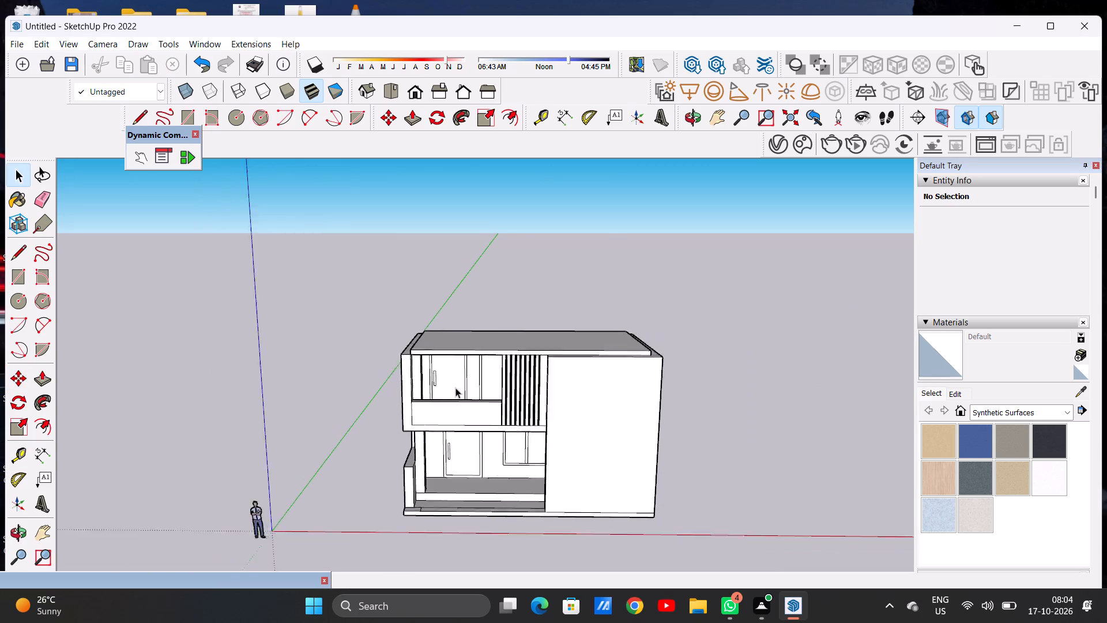
scroll(455, 388, "down", 3)
scroll(452, 380, "up", 7)
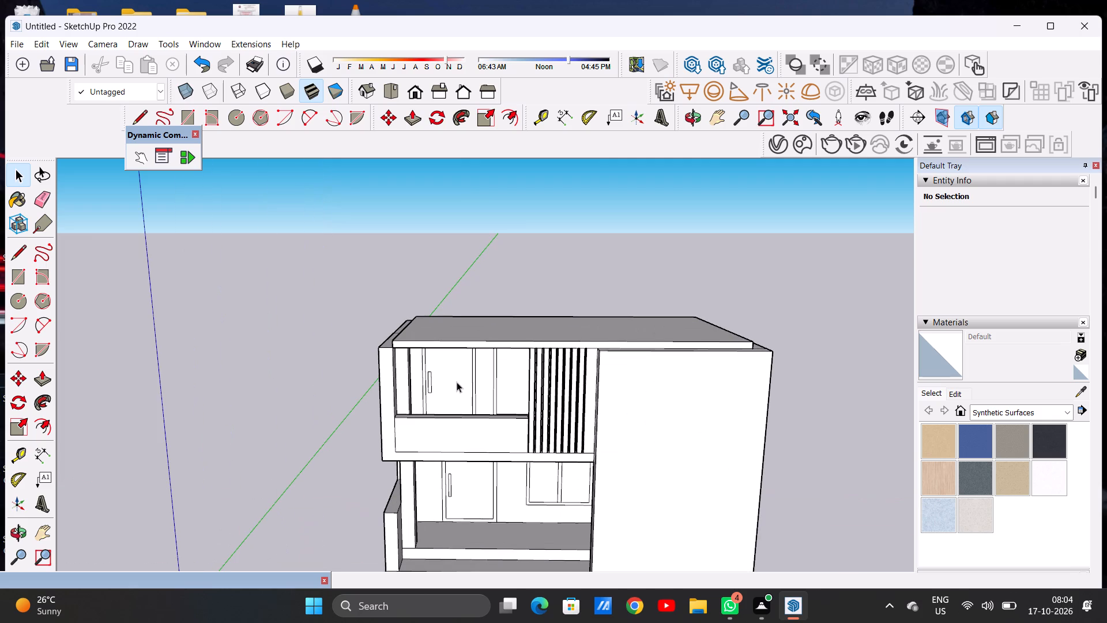
scroll(457, 382, "down", 8)
scroll(457, 384, "up", 13)
middle_click_drag(447, 388, 404, 364)
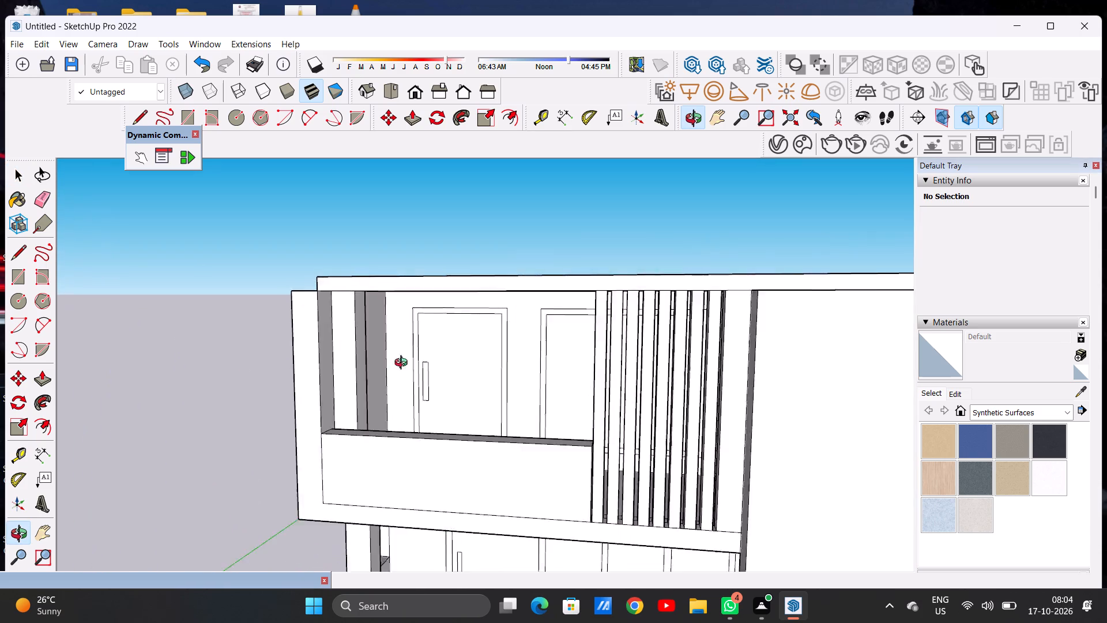
middle_click_drag(404, 364, 443, 383)
middle_click_drag(437, 393, 432, 399)
scroll(421, 372, "down", 8)
scroll(434, 387, "up", 7)
middle_click_drag(436, 420, 450, 237)
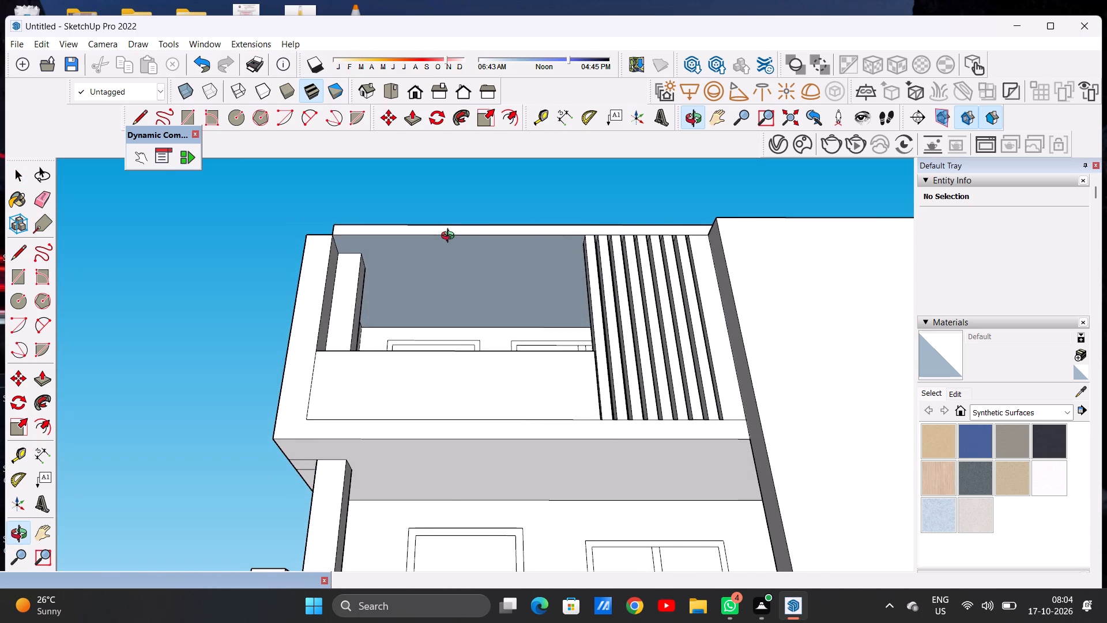
middle_click_drag(450, 237, 452, 238)
scroll(453, 238, "up", 10)
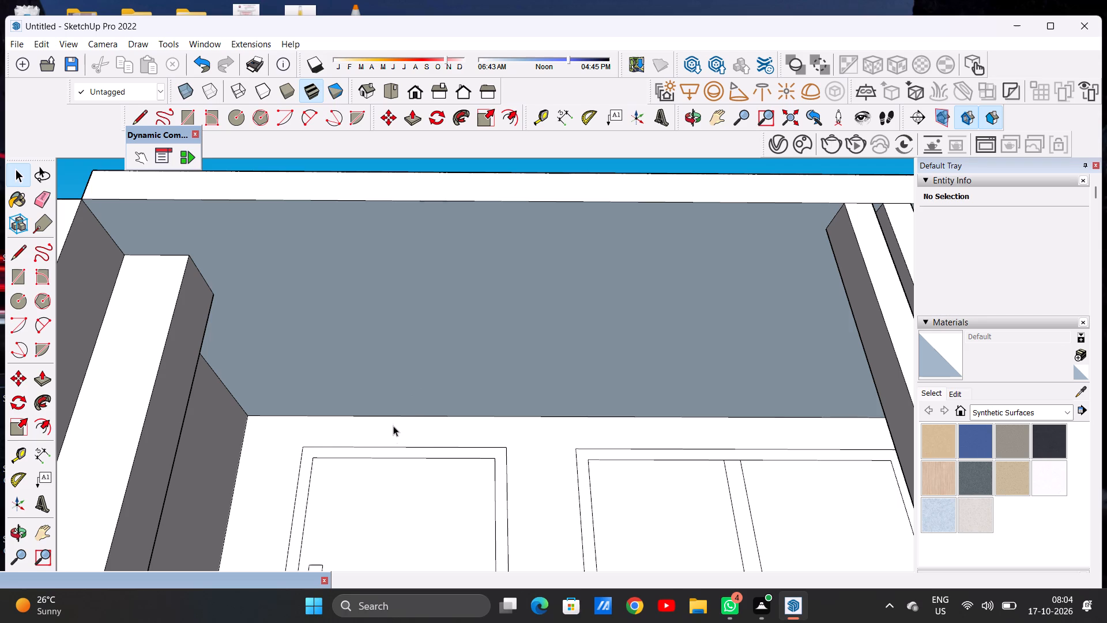
scroll(382, 424, "down", 15)
middle_click_drag(450, 386, 450, 537)
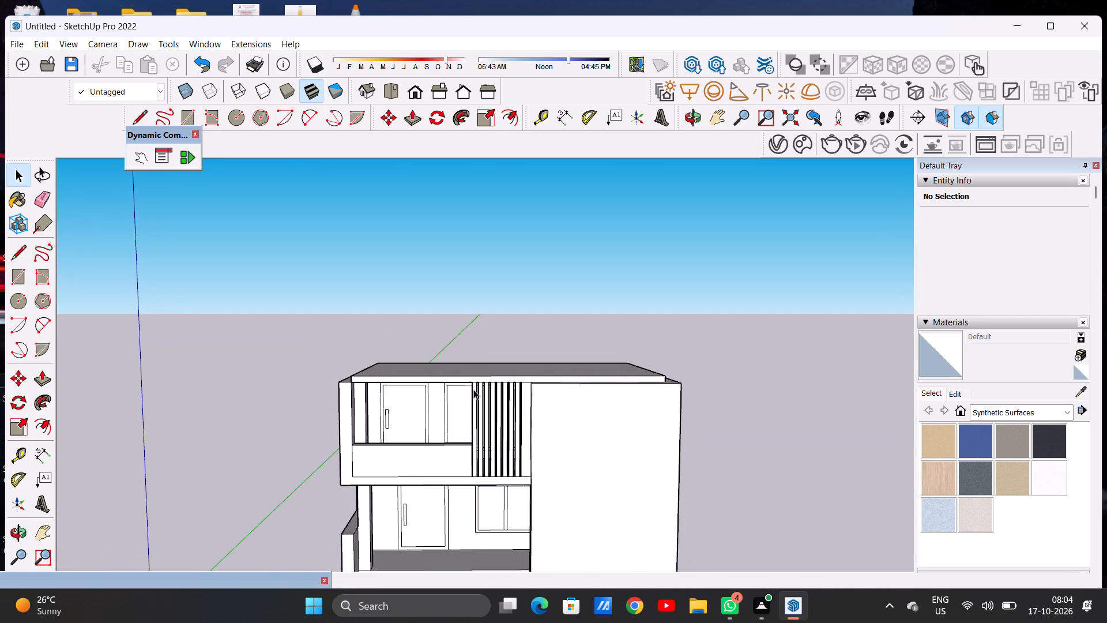
middle_click_drag(481, 393, 503, 488)
Paint the underside of the upper terrace's roof slab with the Quartz Light Grey material.
scroll(492, 413, "up", 6)
middle_click_drag(449, 407, 537, 345)
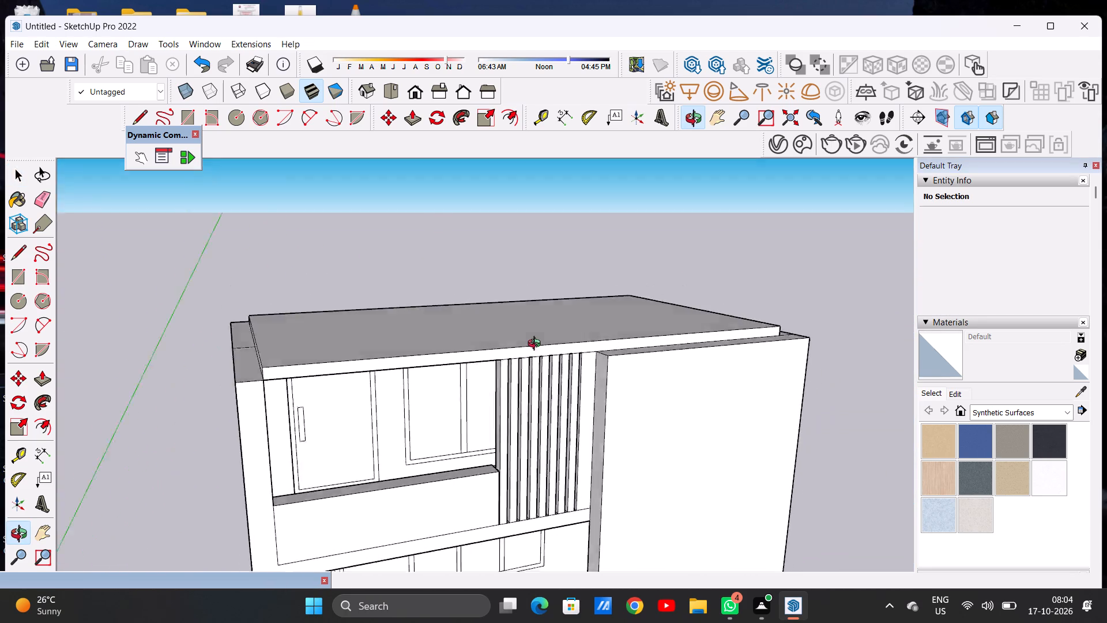
middle_click_drag(537, 345, 650, 311)
scroll(517, 343, "up", 9)
scroll(592, 336, "up", 1)
middle_click_drag(661, 268, 631, 322)
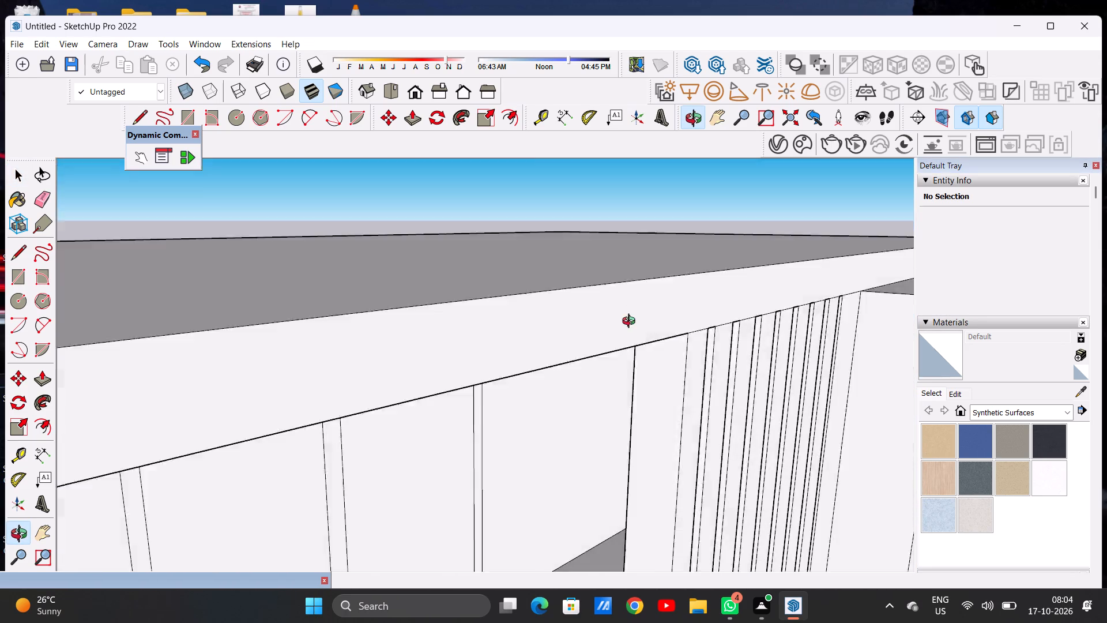
middle_click_drag(631, 322, 668, 234)
middle_click_drag(627, 316, 719, 282)
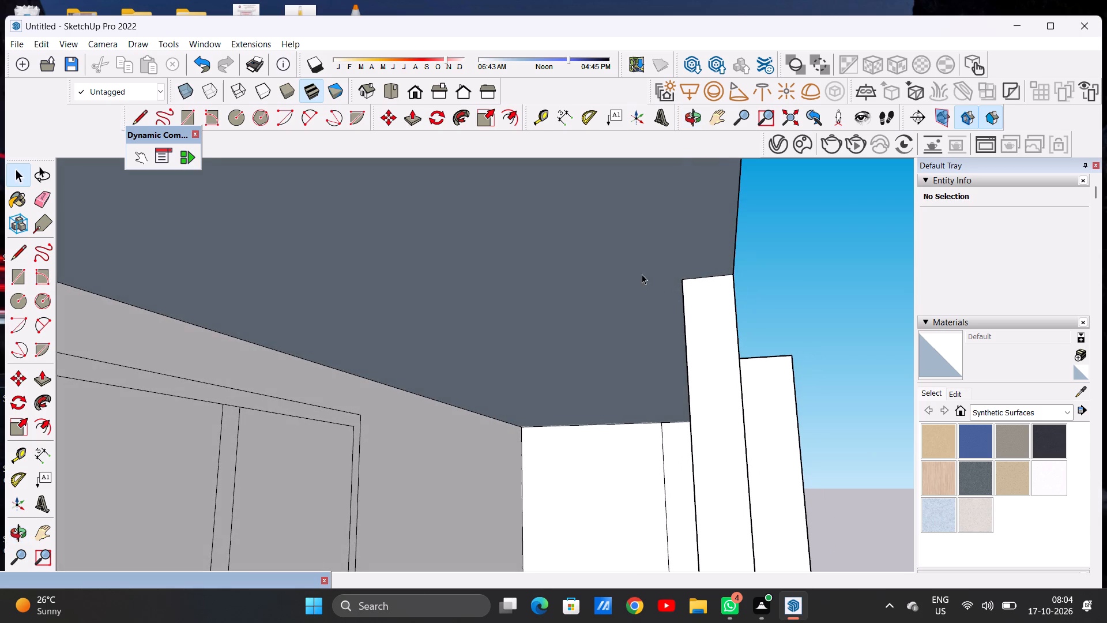
left_click(638, 280)
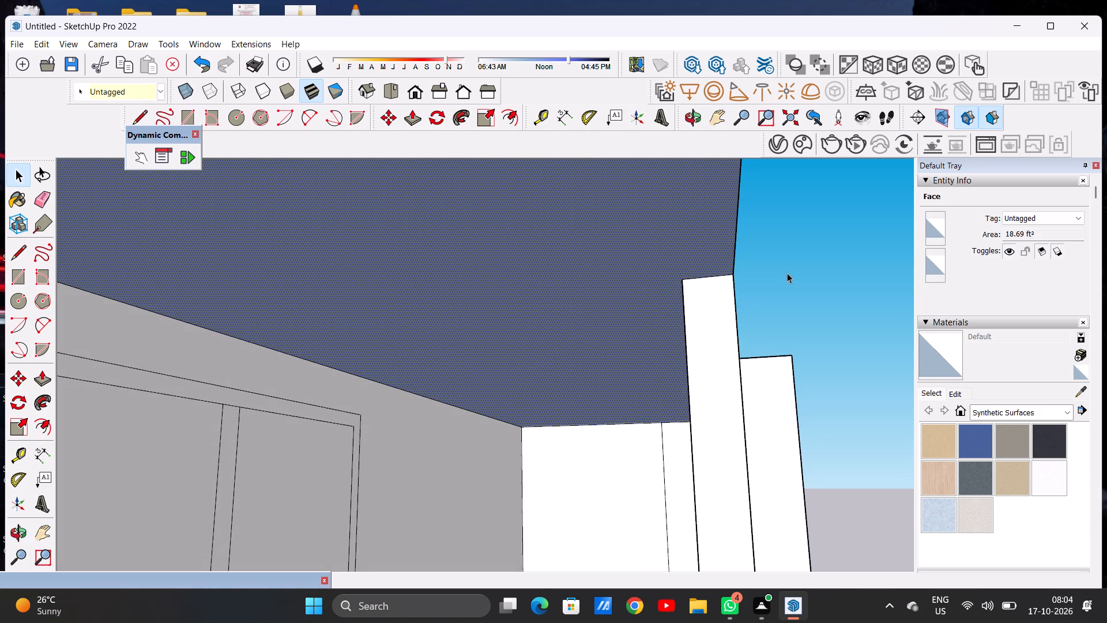
left_click(787, 272)
left_click(1054, 471)
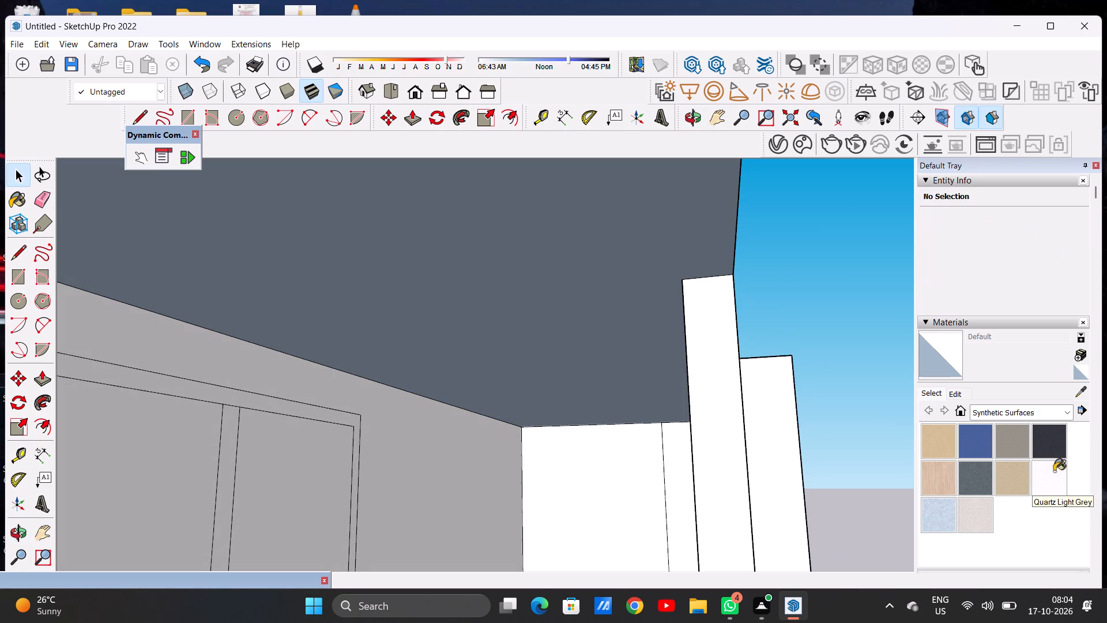
left_click(590, 309)
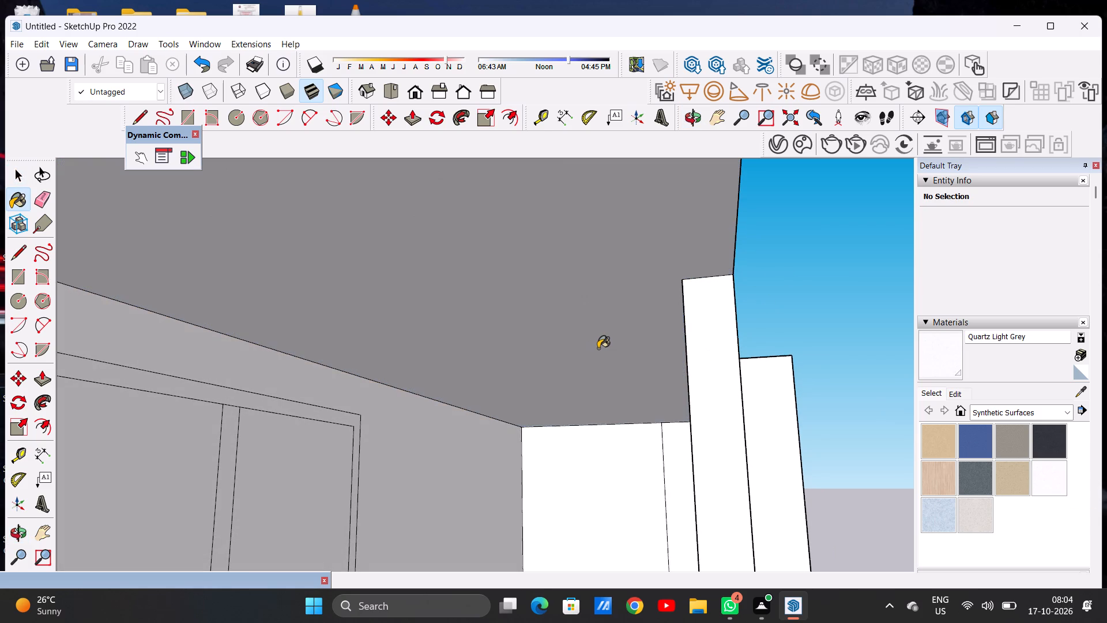
key("space")
Examine the villa from the front, above and the side, including the roof slab and the top of the side wall.
scroll(557, 382, "down", 10)
scroll(544, 391, "up", 1)
scroll(544, 401, "down", 13)
middle_click_drag(620, 403, 245, 470)
scroll(387, 395, "up", 4)
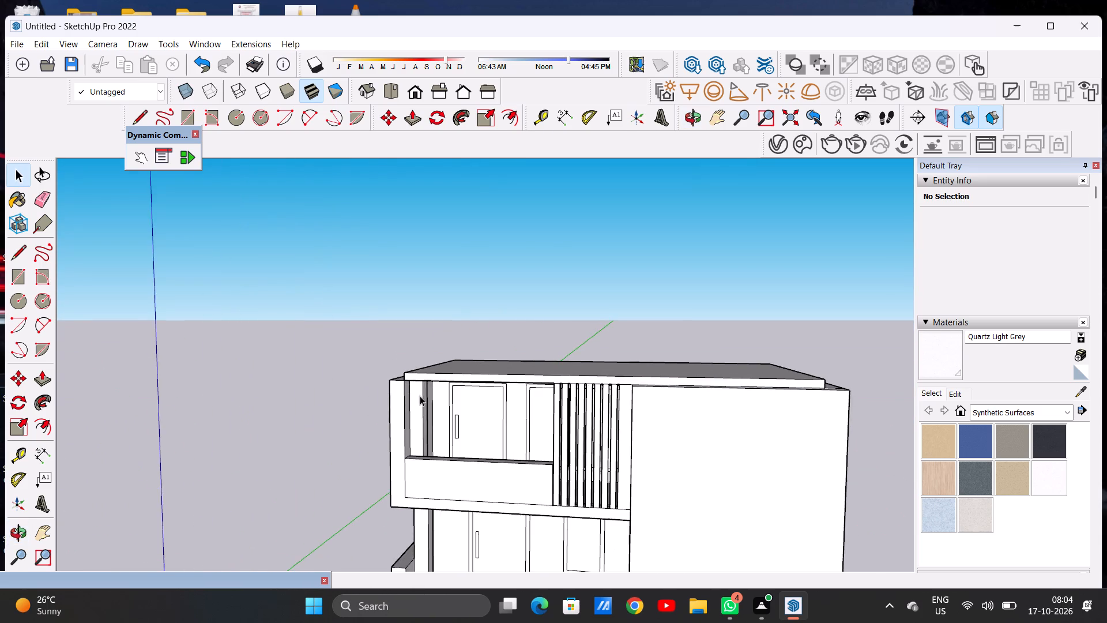
scroll(420, 396, "up", 1)
scroll(348, 404, "down", 8)
scroll(527, 375, "up", 6)
scroll(623, 384, "down", 5)
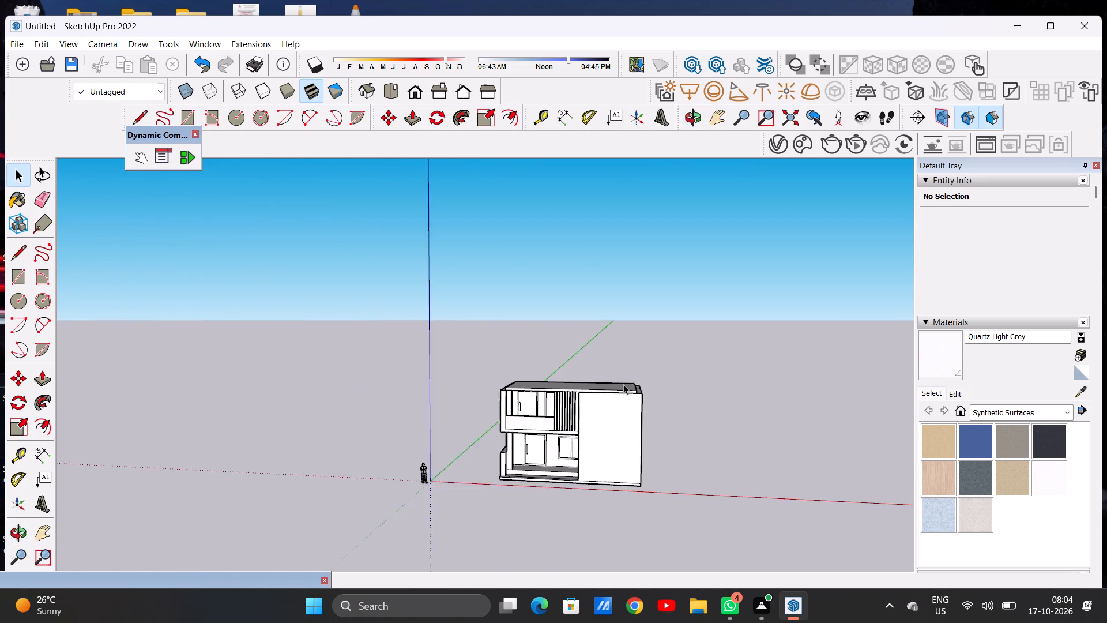
scroll(623, 384, "down", 9)
middle_click_drag(601, 391, 601, 464)
scroll(577, 390, "up", 13)
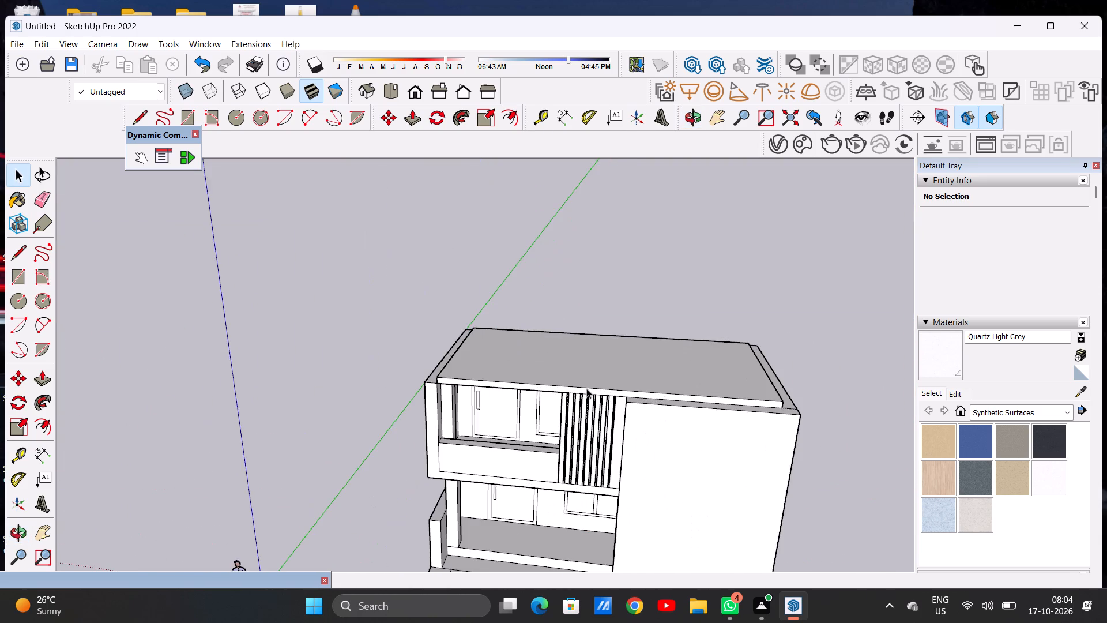
middle_click_drag(624, 431, 650, 416)
scroll(515, 399, "down", 10)
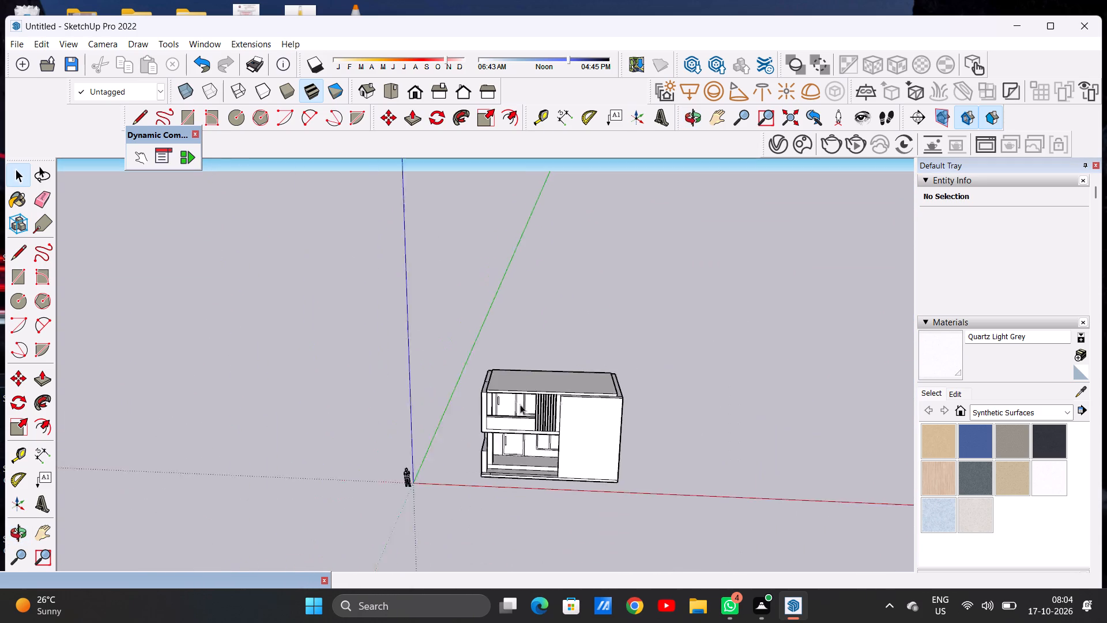
scroll(520, 404, "down", 3)
scroll(566, 400, "up", 8)
scroll(480, 415, "up", 7)
middle_click_drag(644, 392, 658, 352)
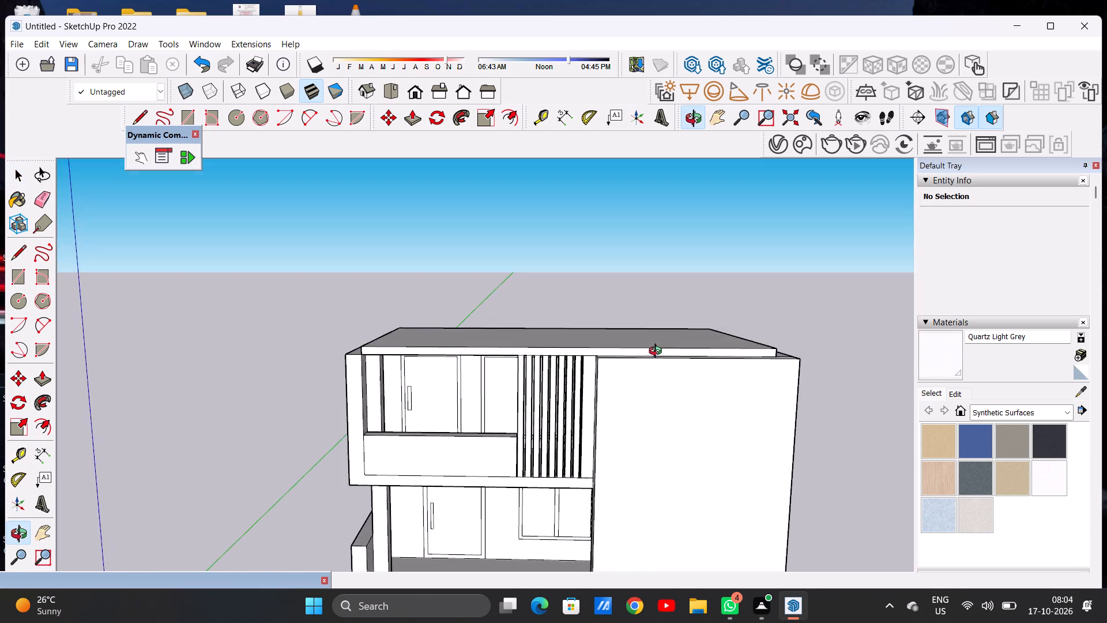
middle_click_drag(658, 352, 502, 456)
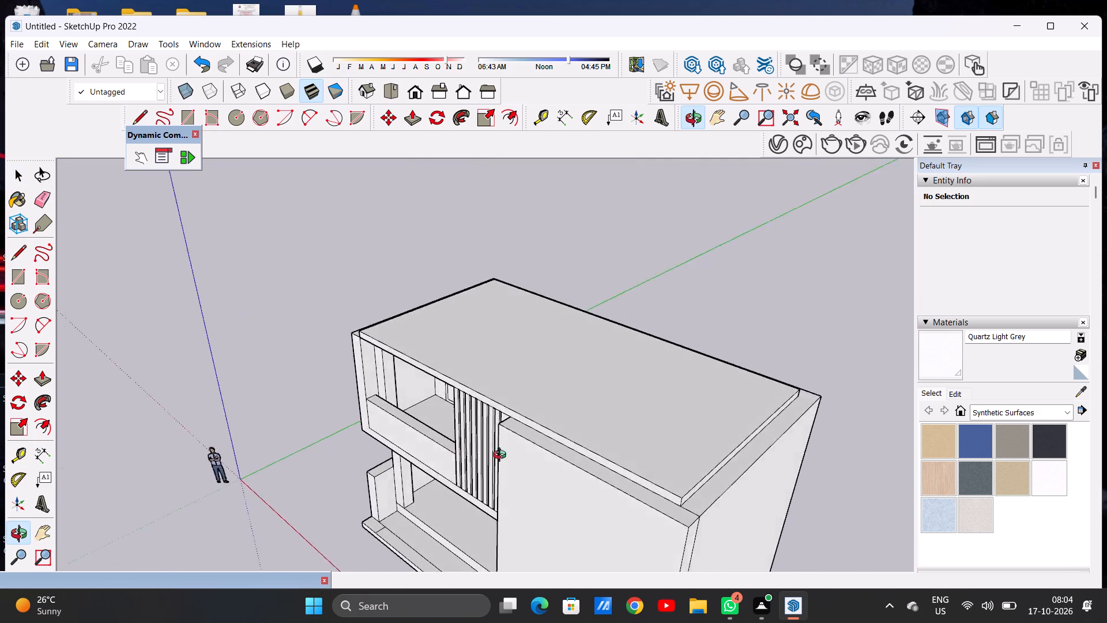
middle_click_drag(502, 456, 626, 454)
scroll(543, 429, "down", 6)
middle_click_drag(411, 417, 542, 432)
scroll(413, 348, "up", 3)
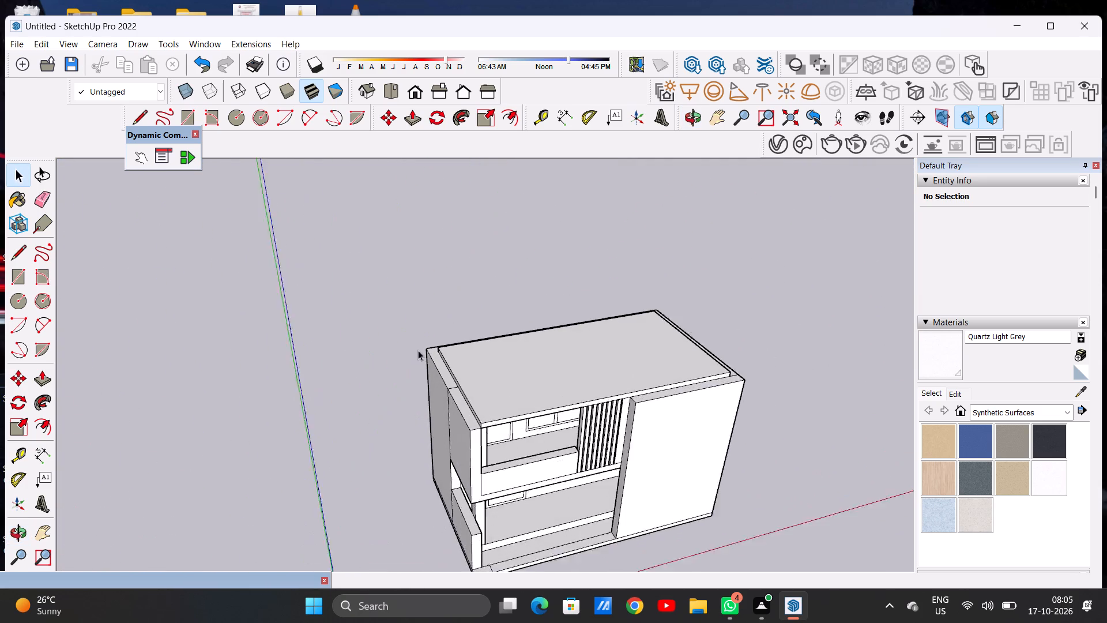
scroll(418, 350, "up", 2)
scroll(453, 400, "up", 13)
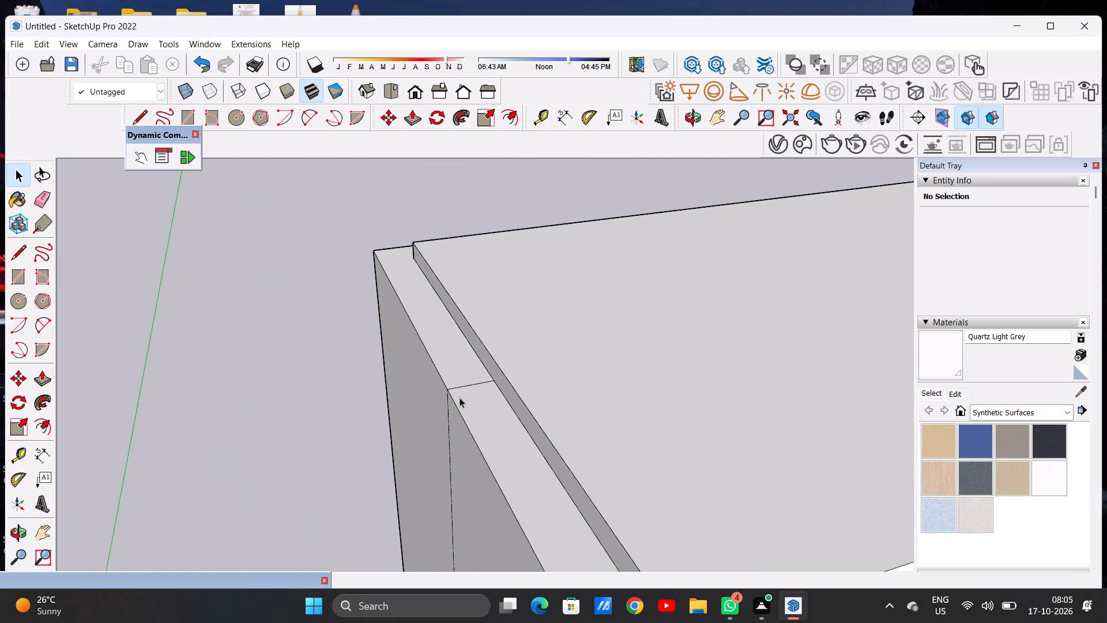
scroll(401, 400, "down", 19)
middle_click_drag(446, 435, 404, 385)
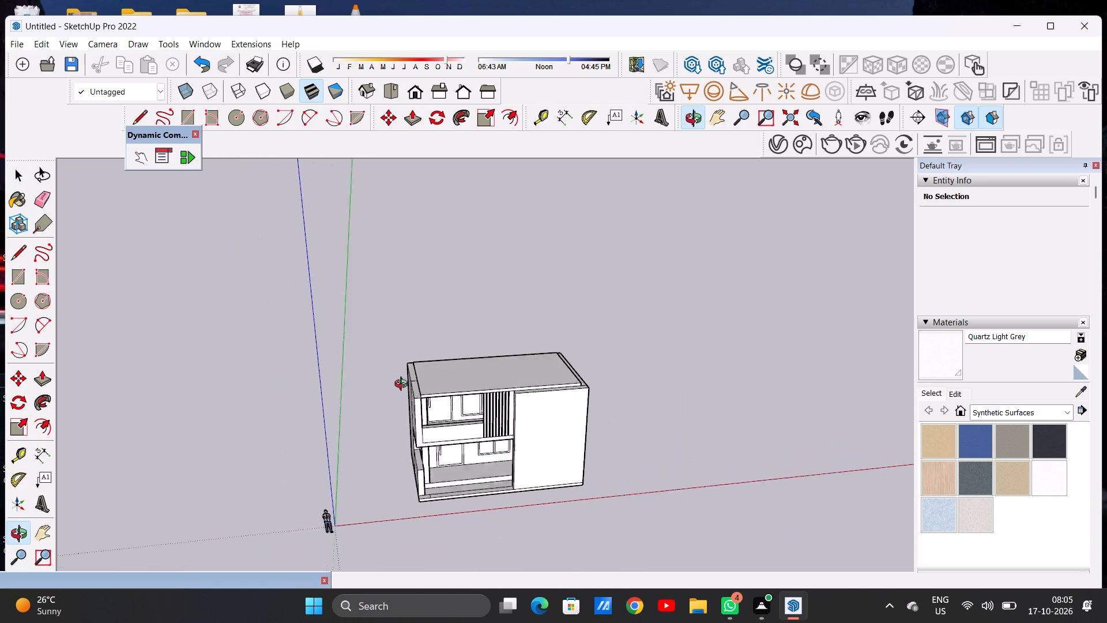
Erase the short stray edge crossing the top of the side wall beside the roof slab.
middle_click_drag(404, 385, 367, 319)
scroll(415, 377, "up", 7)
middle_click_drag(424, 361, 418, 492)
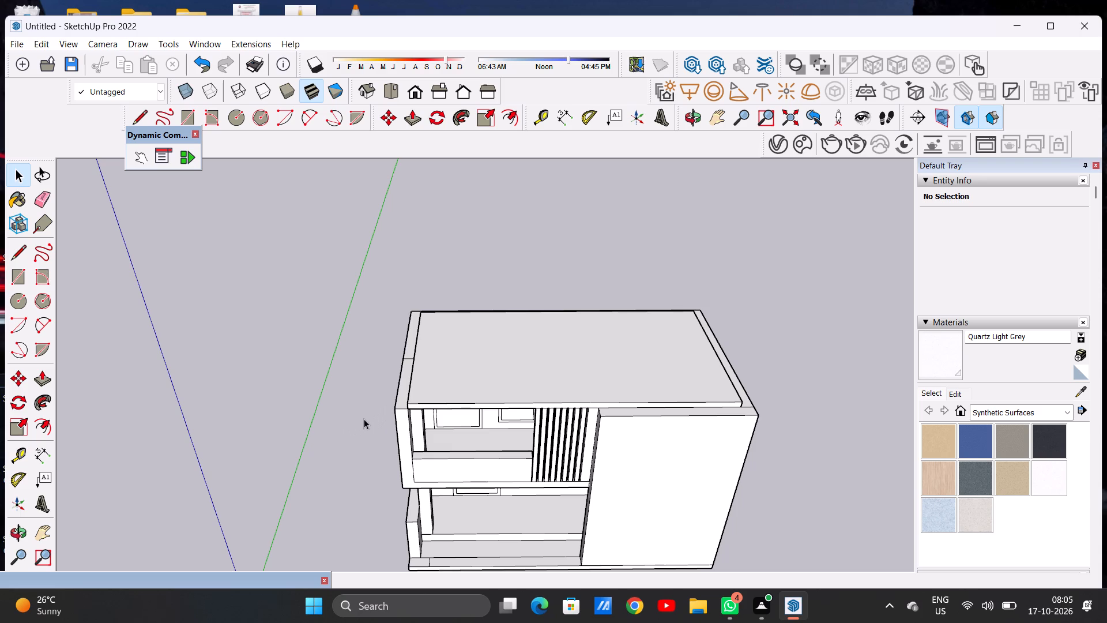
scroll(404, 396, "up", 7)
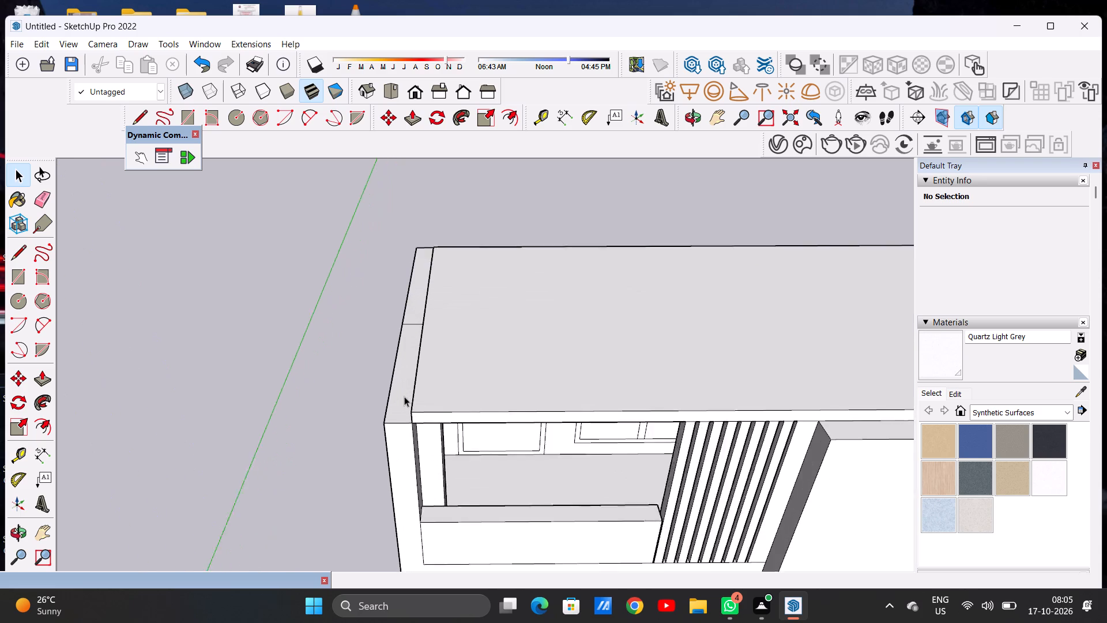
scroll(404, 396, "up", 2)
key("space")
type("E")
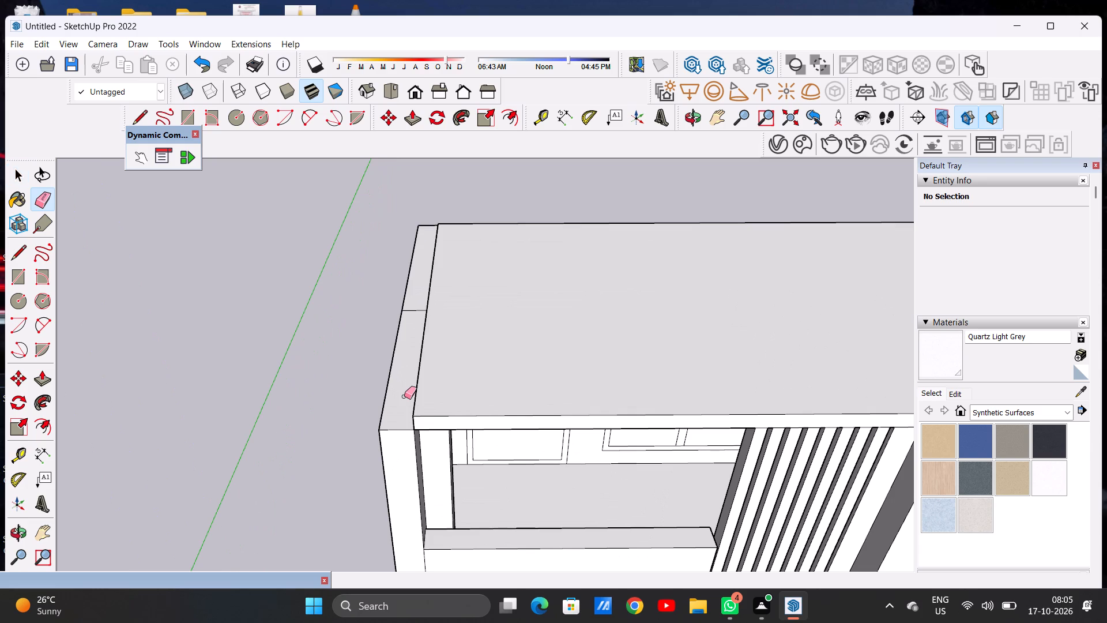
scroll(415, 369, "up", 6)
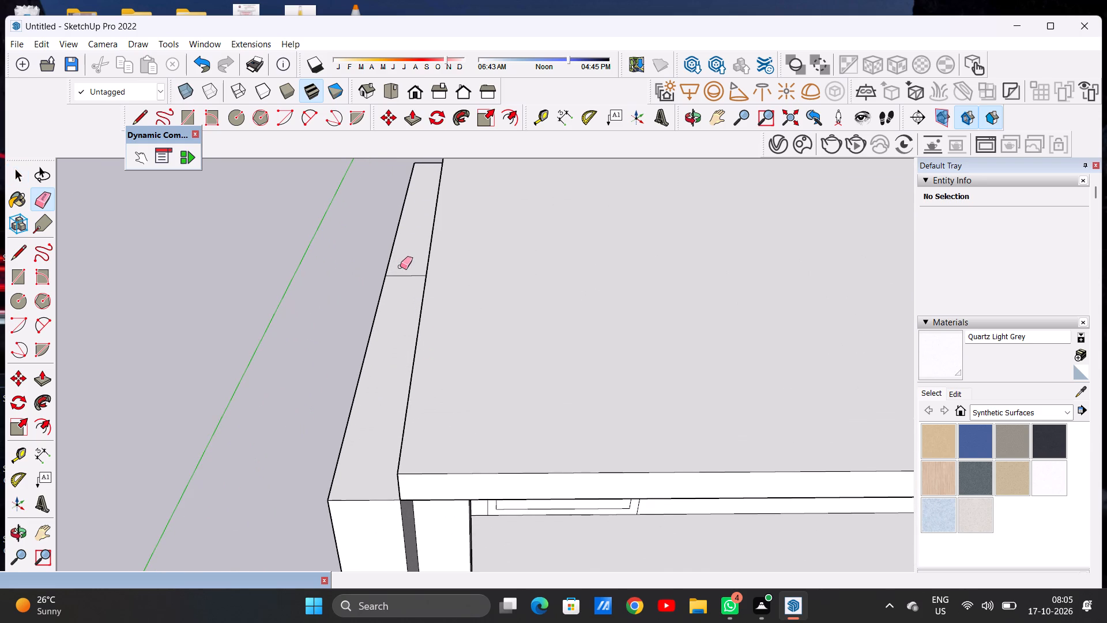
left_click(402, 279)
left_click_drag(404, 271, 397, 282)
key("space")
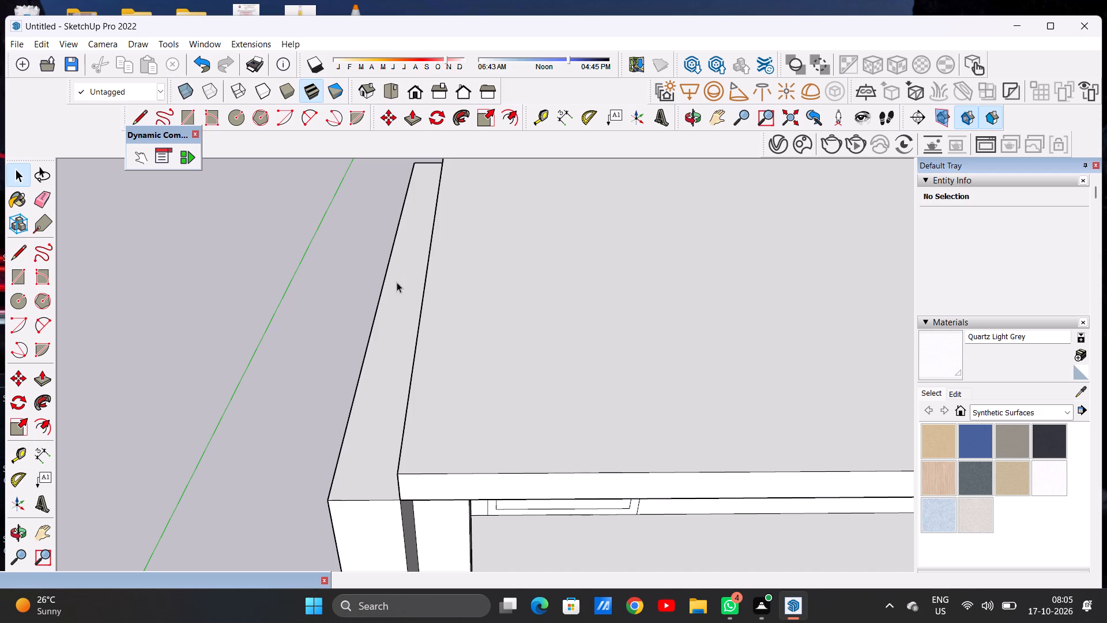
Examine the villa's front, roof and underside from above, below and the side.
scroll(419, 335, "down", 9)
scroll(426, 353, "down", 20)
scroll(426, 353, "down", 17)
scroll(588, 398, "up", 7)
scroll(575, 382, "down", 4)
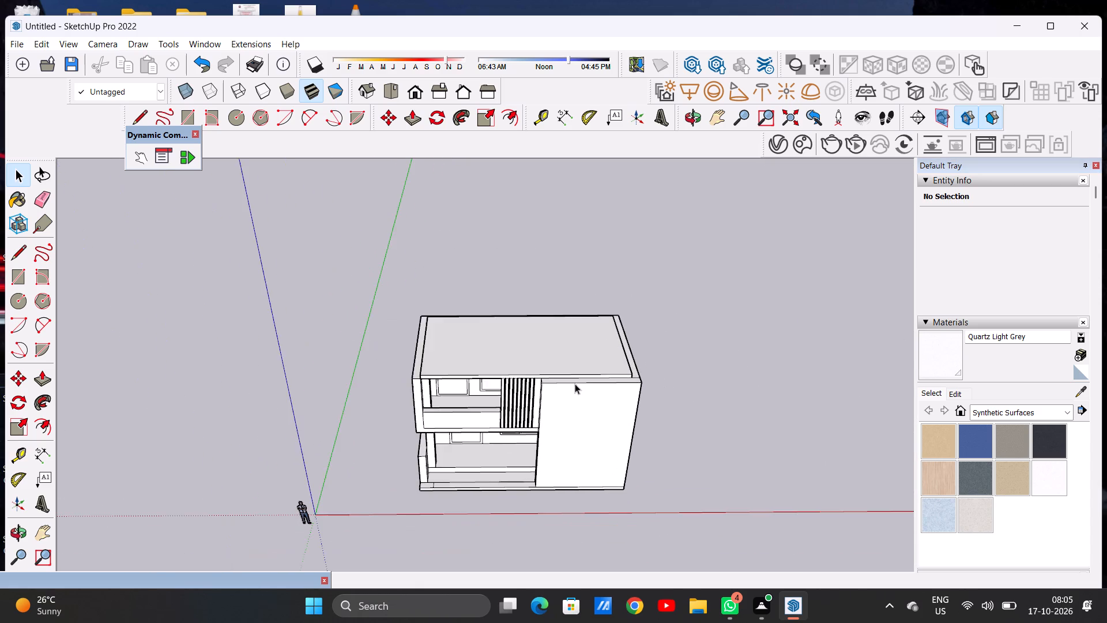
scroll(619, 373, "down", 5)
scroll(553, 367, "up", 12)
middle_click_drag(611, 350, 370, 324)
scroll(389, 332, "up", 6)
scroll(359, 346, "down", 14)
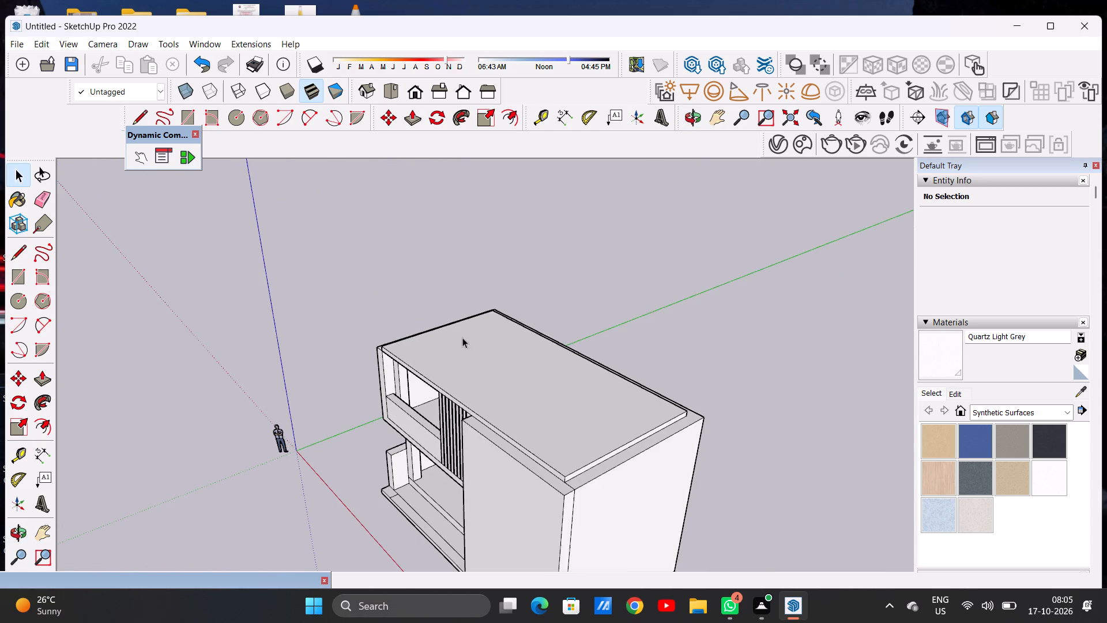
middle_click_drag(398, 371, 655, 284)
scroll(555, 359, "down", 5)
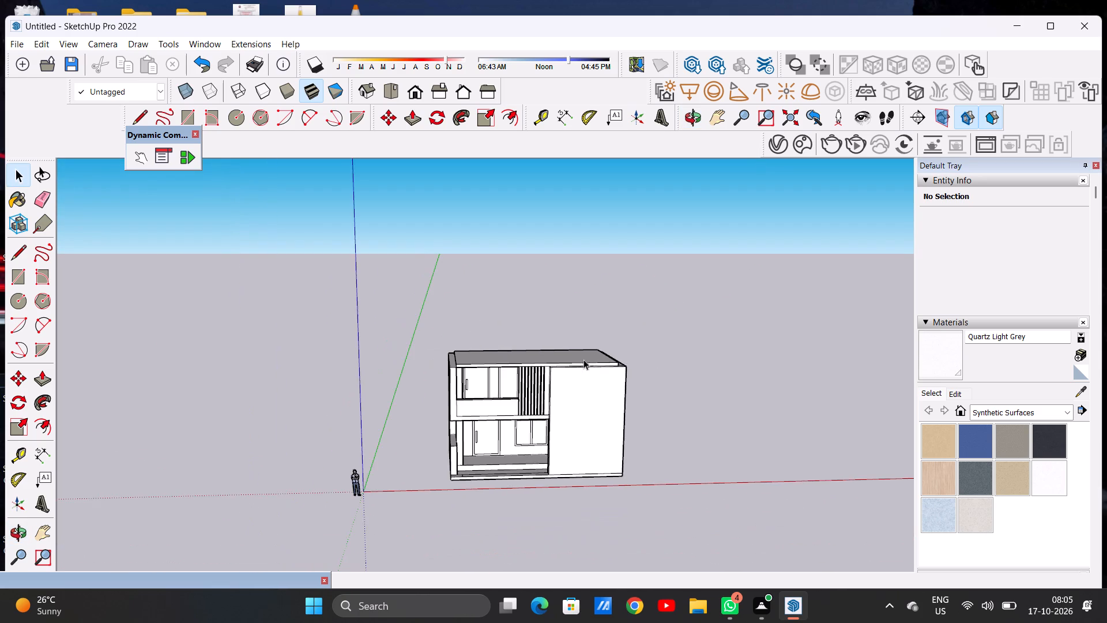
scroll(513, 421, "up", 5)
middle_click_drag(601, 399, 568, 348)
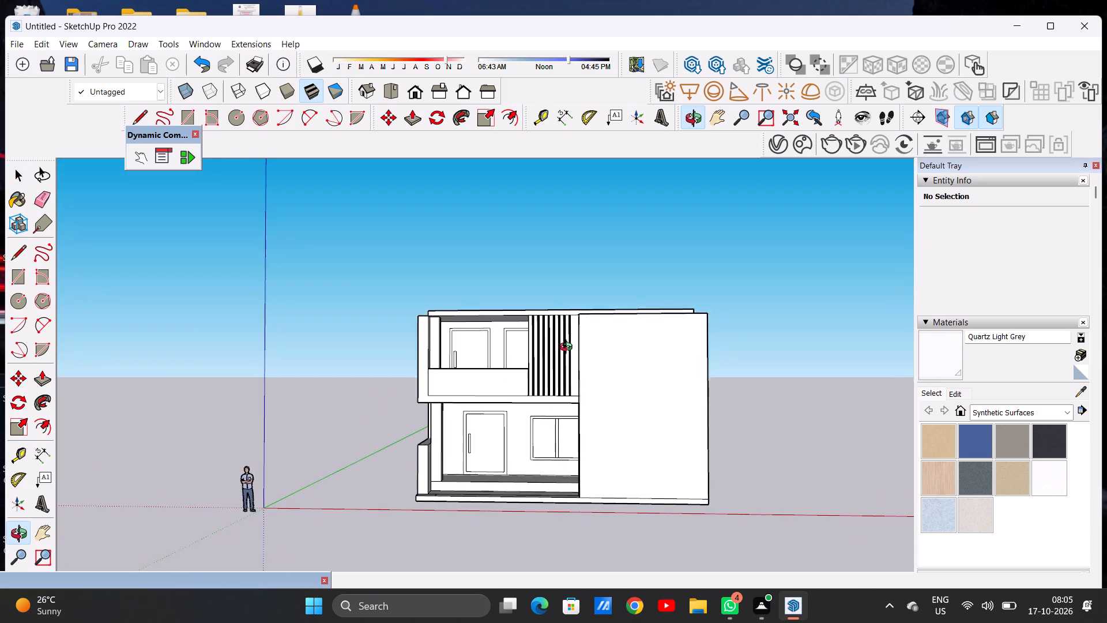
middle_click_drag(568, 348, 581, 321)
middle_click_drag(574, 321, 526, 468)
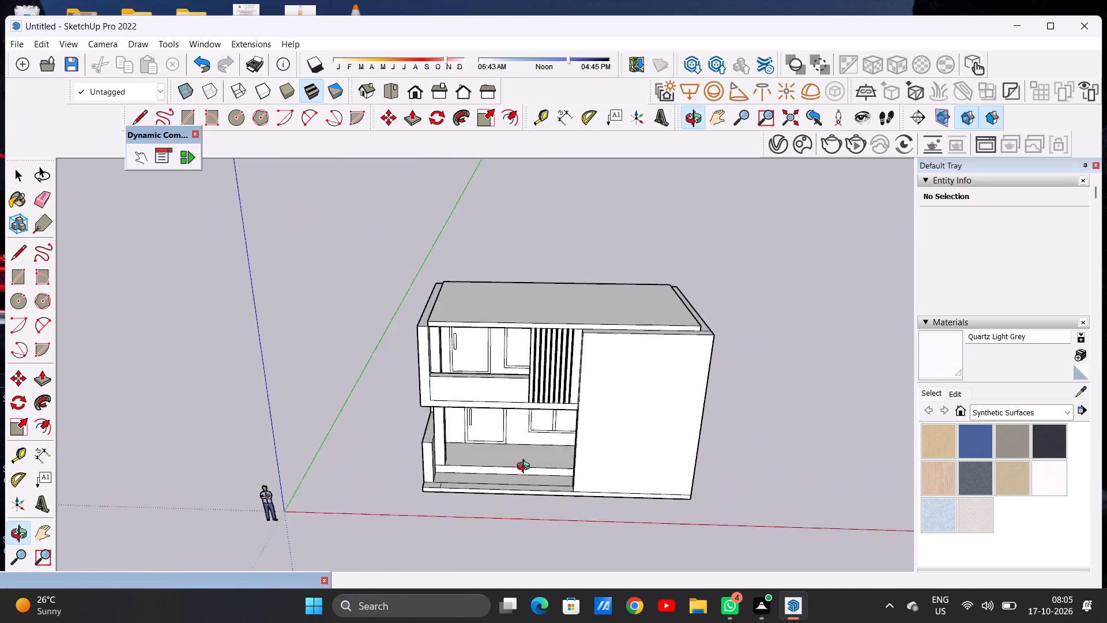
middle_click_drag(526, 468, 685, 241)
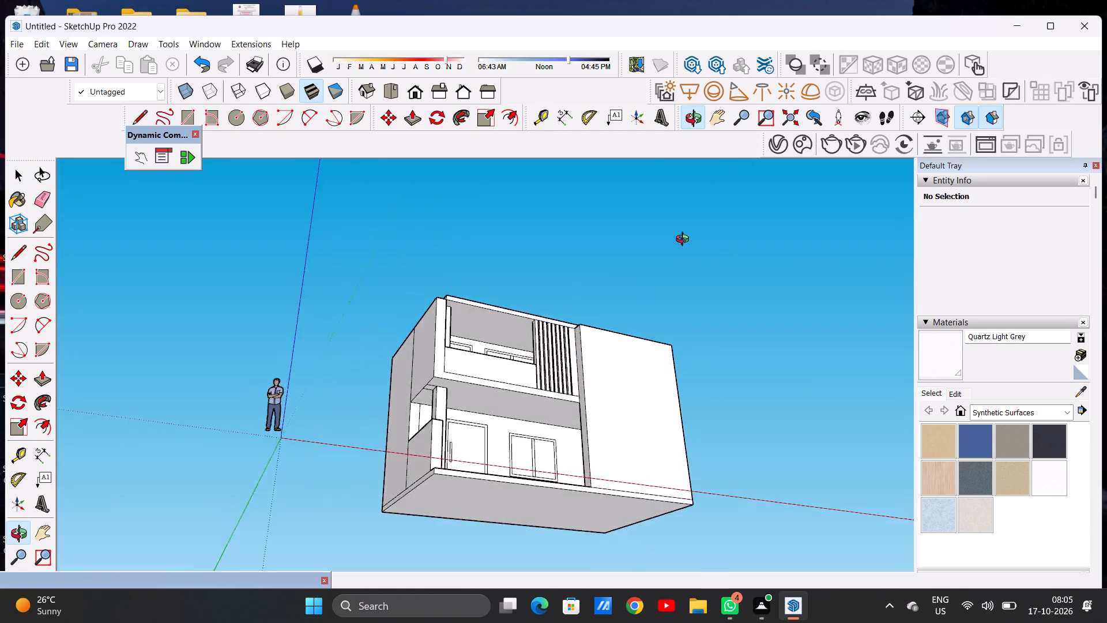
middle_click_drag(685, 241, 532, 484)
scroll(504, 444, "down", 5)
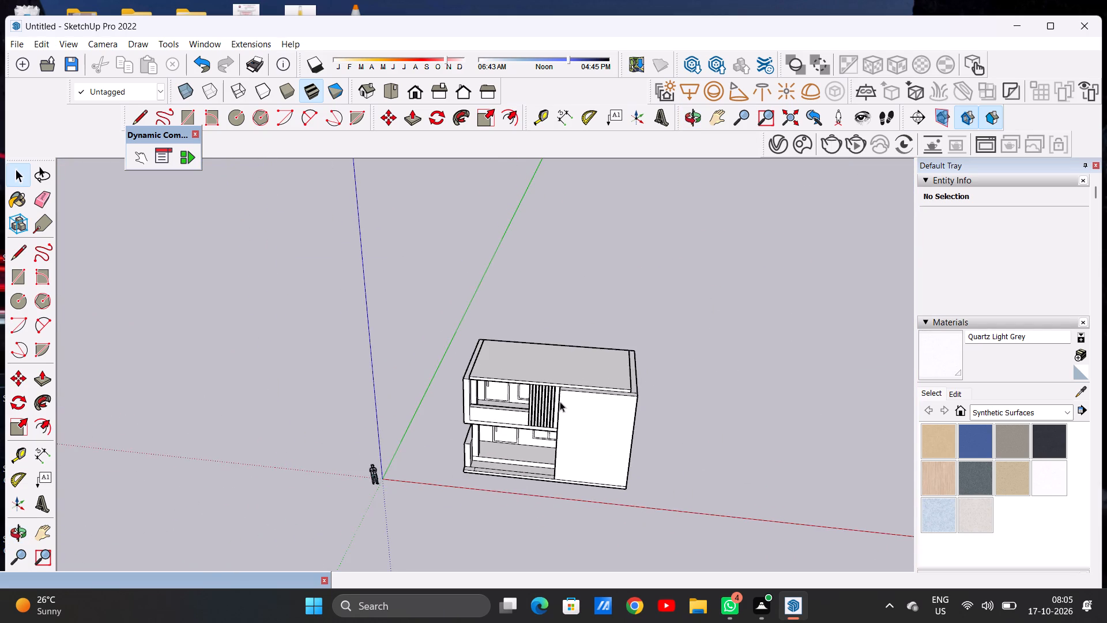
Push/Pull the U-shaped top face of the back and side walls up about one storey above the roof slab.
scroll(575, 390, "up", 6)
middle_click_drag(601, 321, 612, 404)
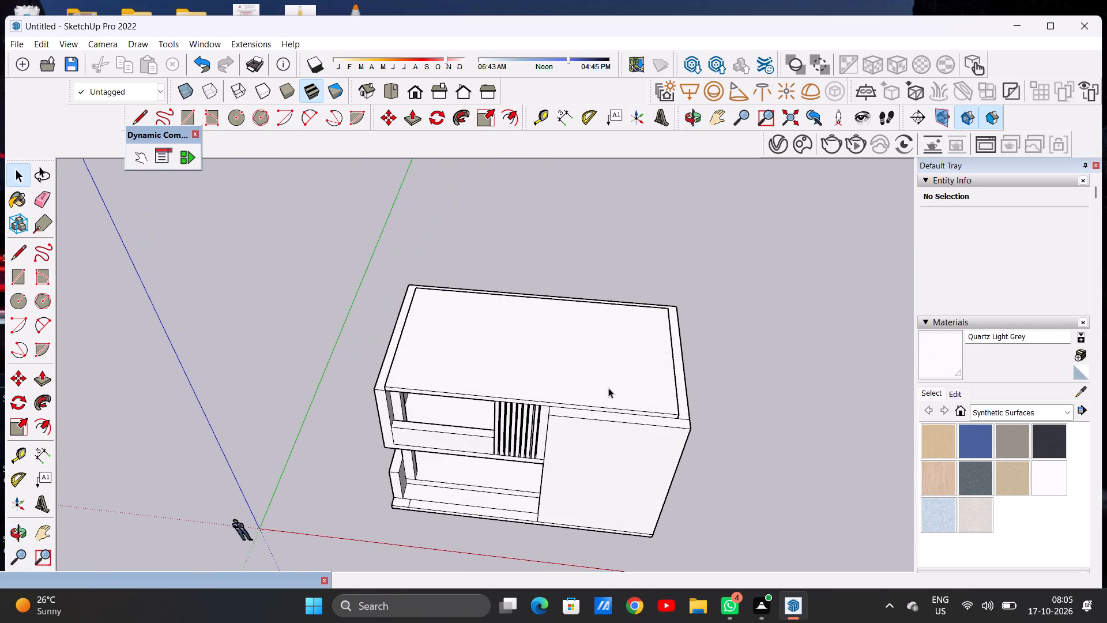
scroll(611, 376, "down", 4)
scroll(606, 416, "up", 7)
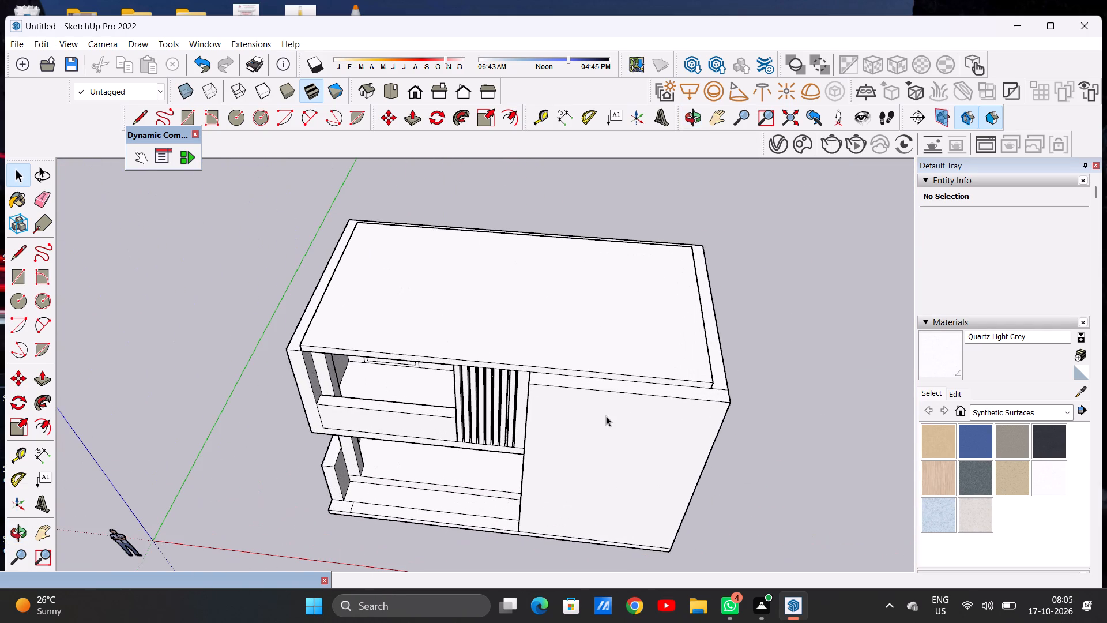
key("p")
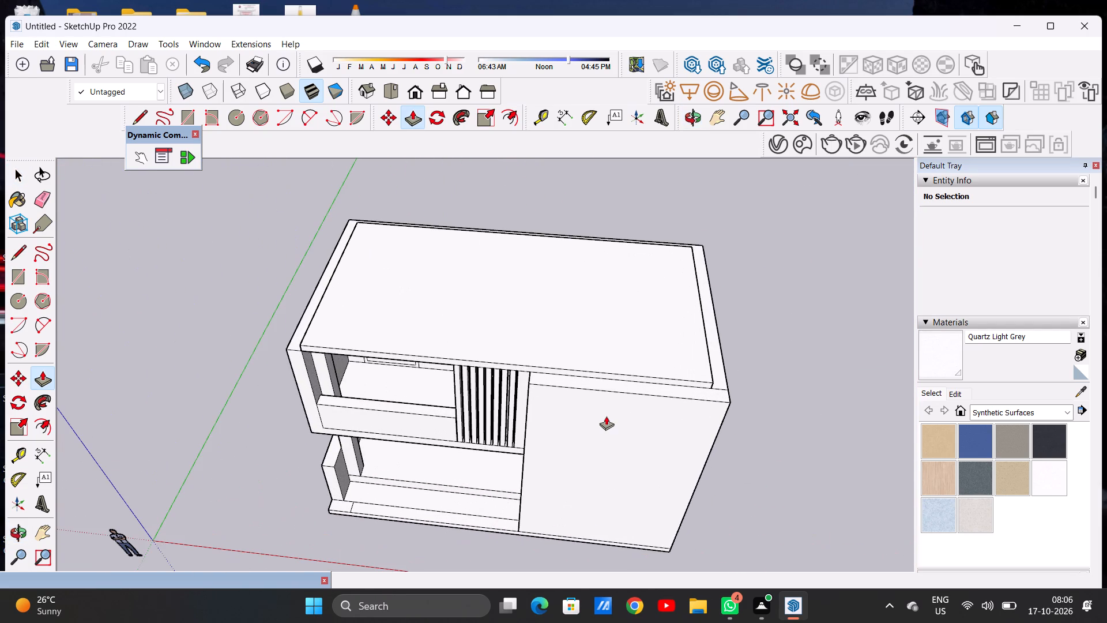
scroll(754, 356, "up", 4)
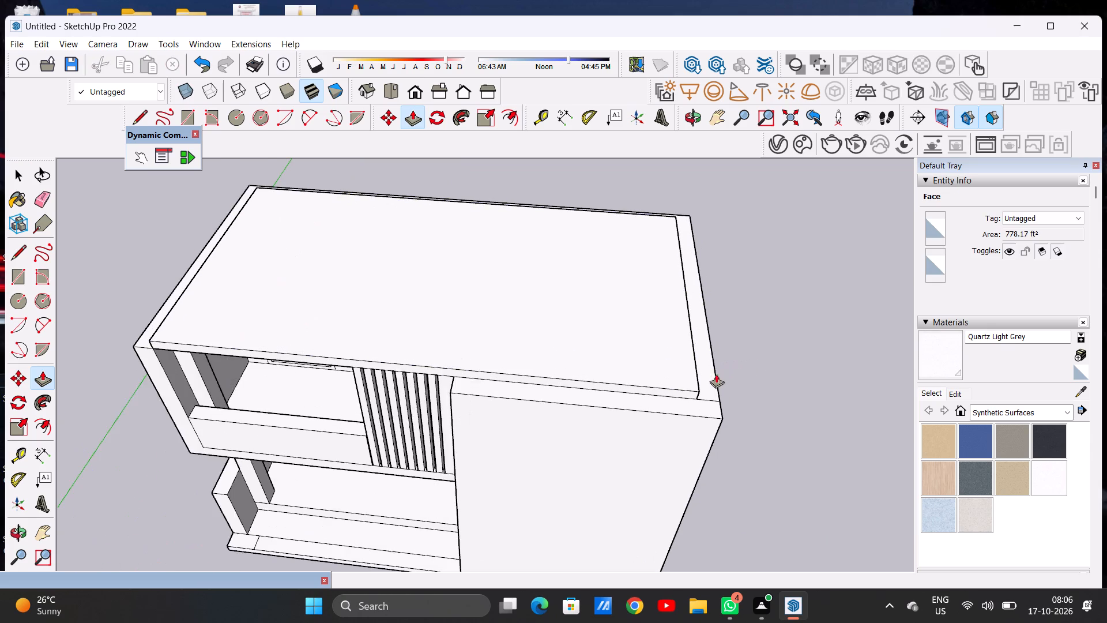
left_click(705, 380)
scroll(702, 350, "down", 11)
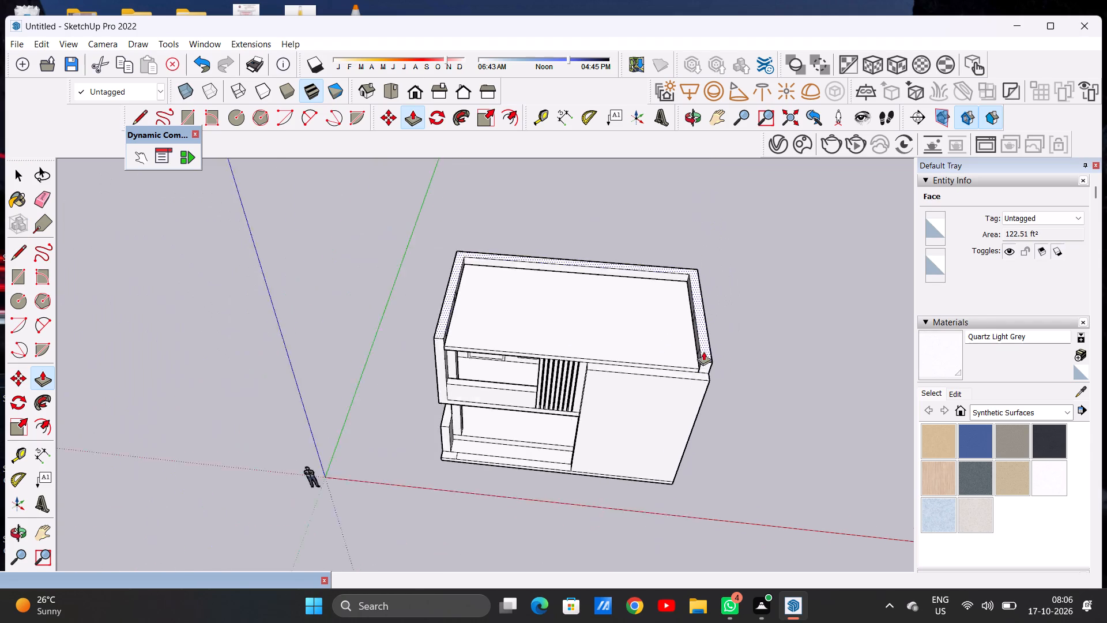
middle_click_drag(732, 280, 716, 207)
scroll(715, 253, "down", 4)
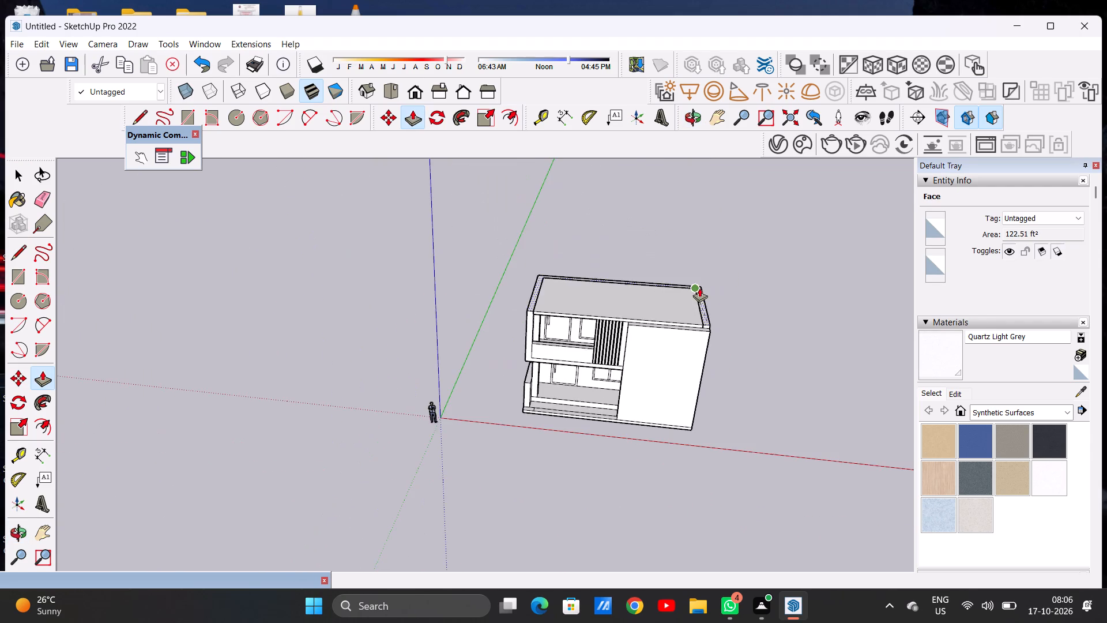
middle_click_drag(699, 288, 710, 232)
scroll(717, 237, "up", 4)
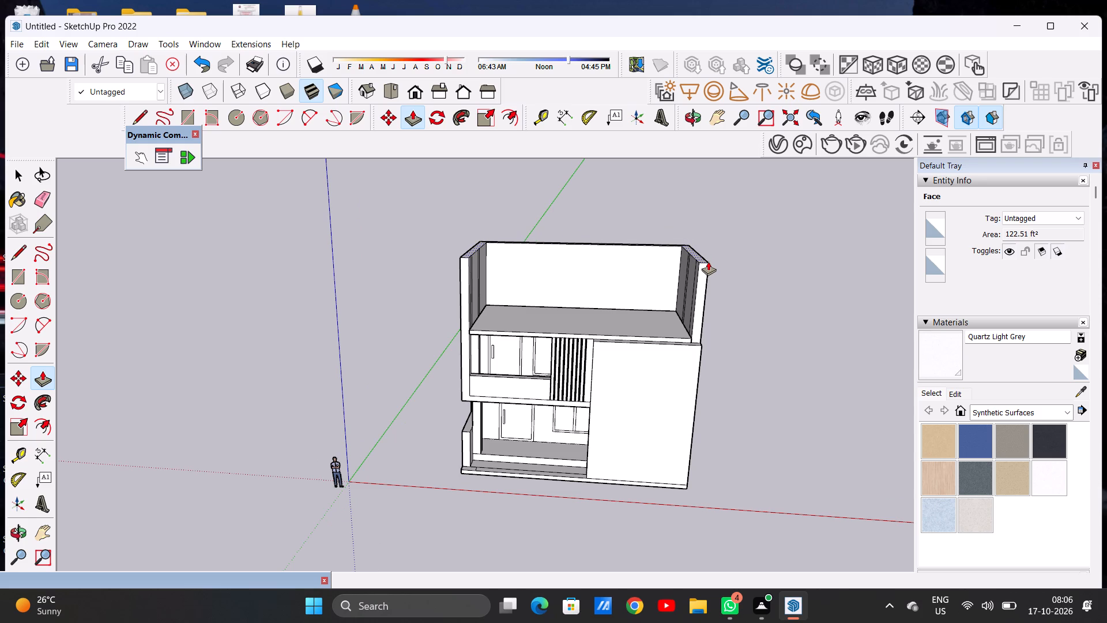
left_click(708, 261)
key("space")
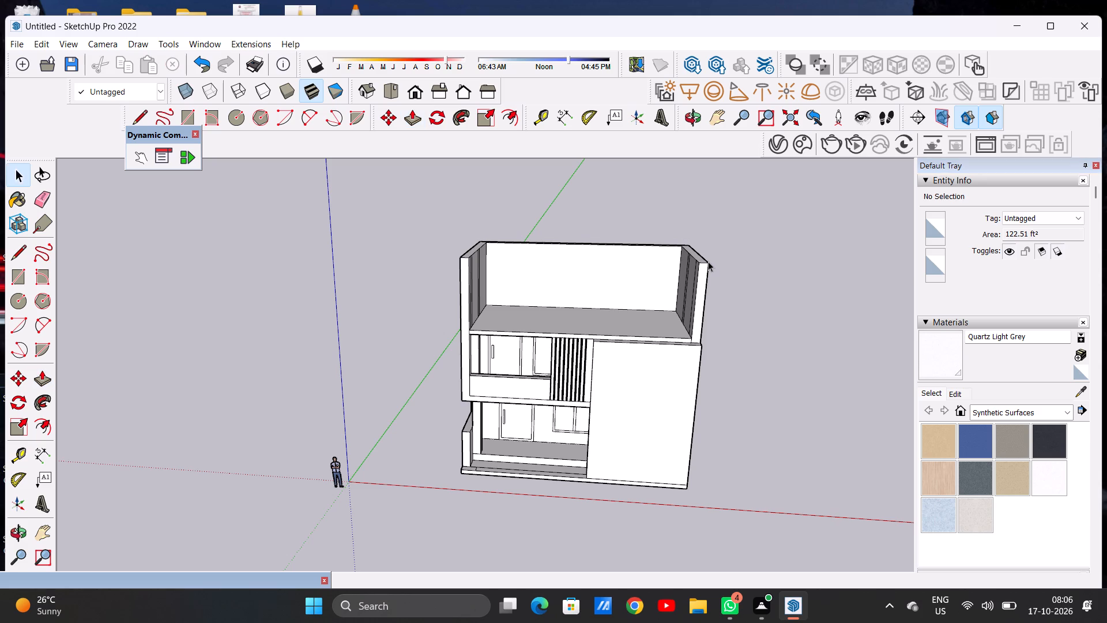
Draw two parallel lines across the new top floor between the side walls, marking out a thin wall strip at the side walls' edge lines.
scroll(642, 318, "up", 6)
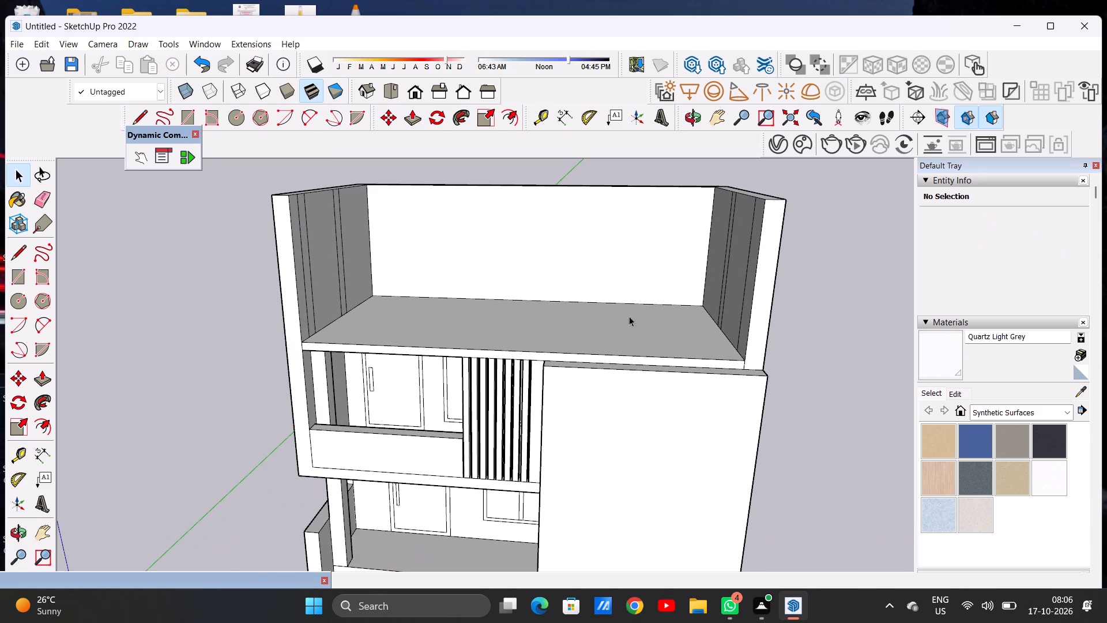
scroll(600, 326, "down", 3)
middle_click_drag(641, 324, 670, 441)
scroll(677, 333, "up", 7)
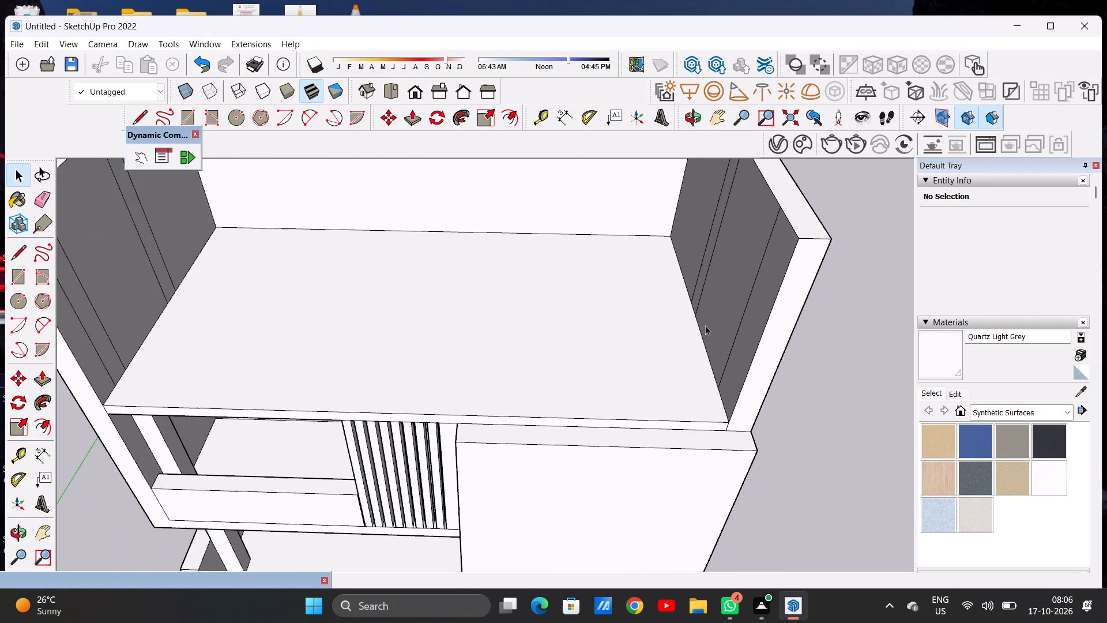
key("l")
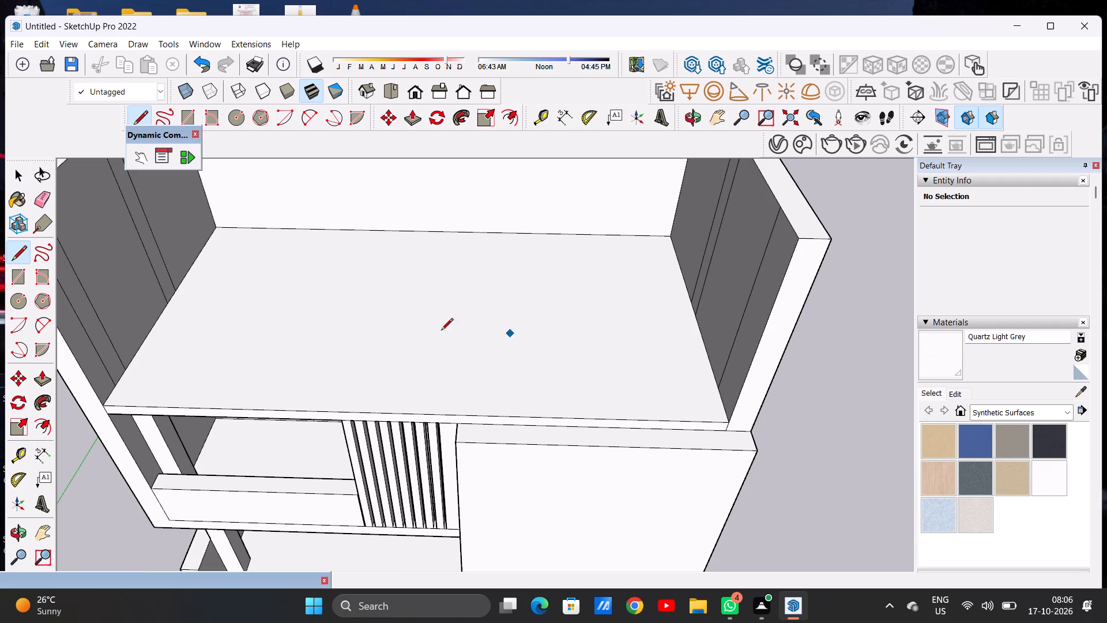
left_click(175, 292)
left_click(690, 297)
left_click(694, 316)
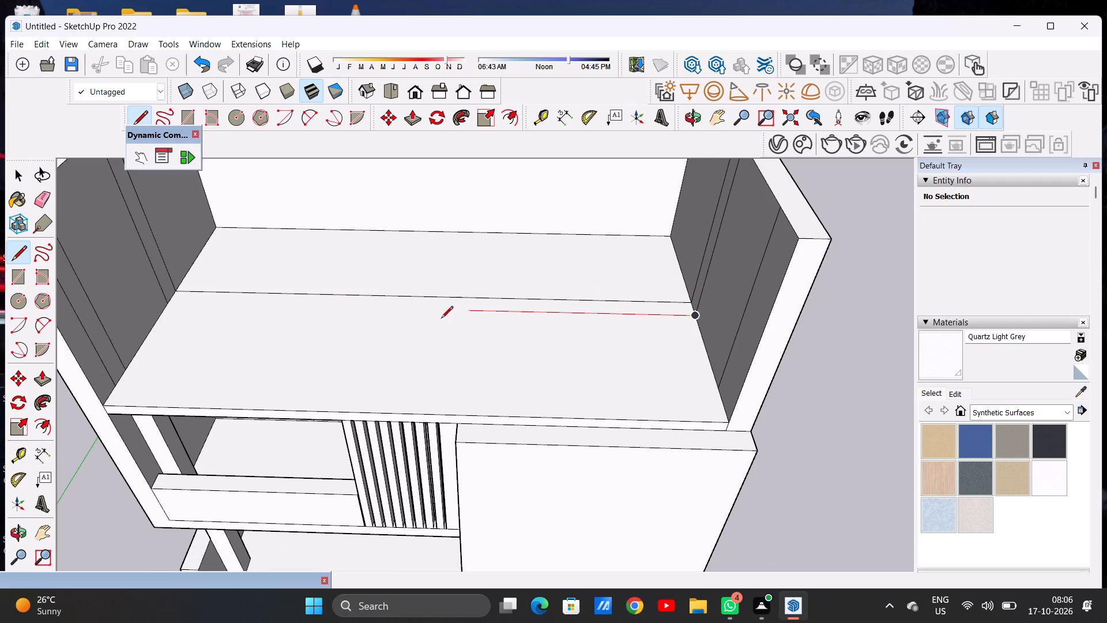
left_click(166, 303)
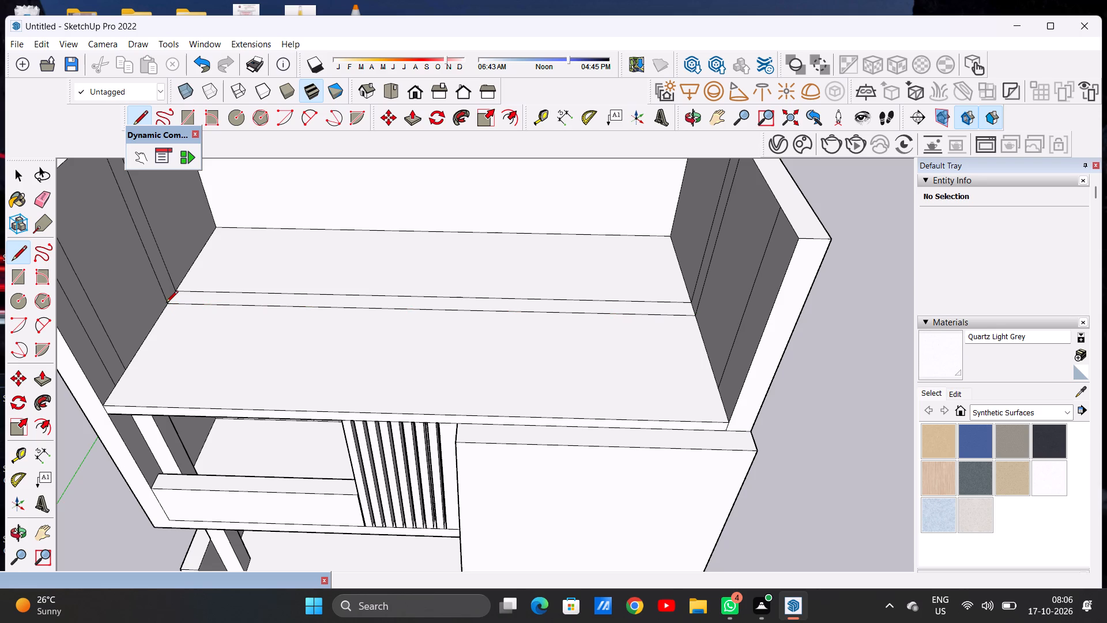
key("space")
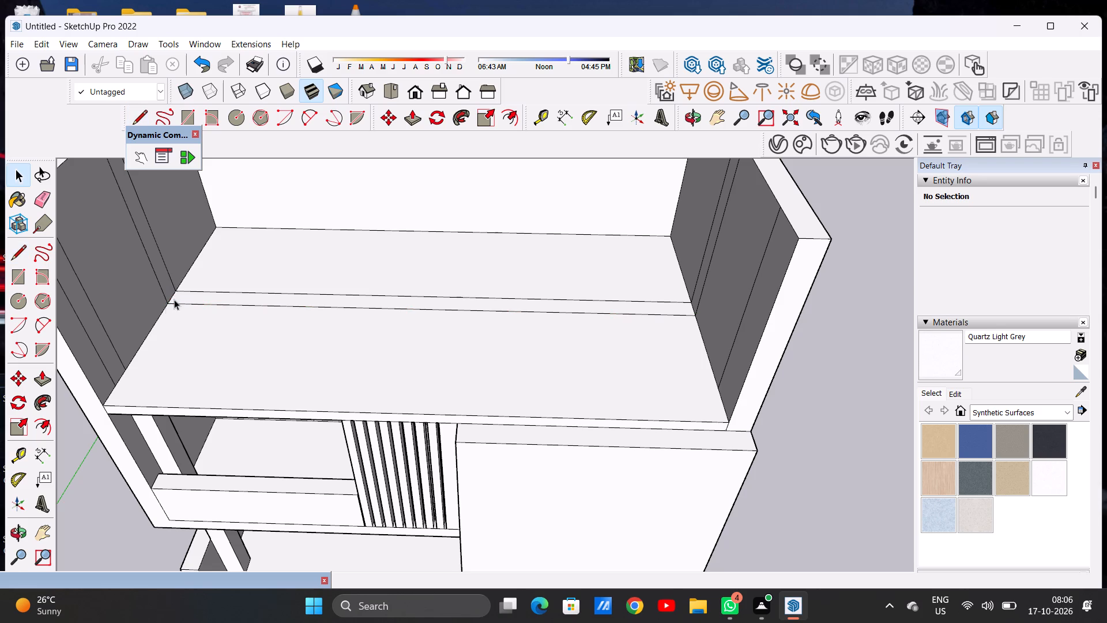
Draw a line across the top floor between the side walls, parallel to the front edge, marking a thin strip along it.
scroll(406, 364, "down", 4)
scroll(509, 347, "down", 7)
scroll(469, 337, "up", 4)
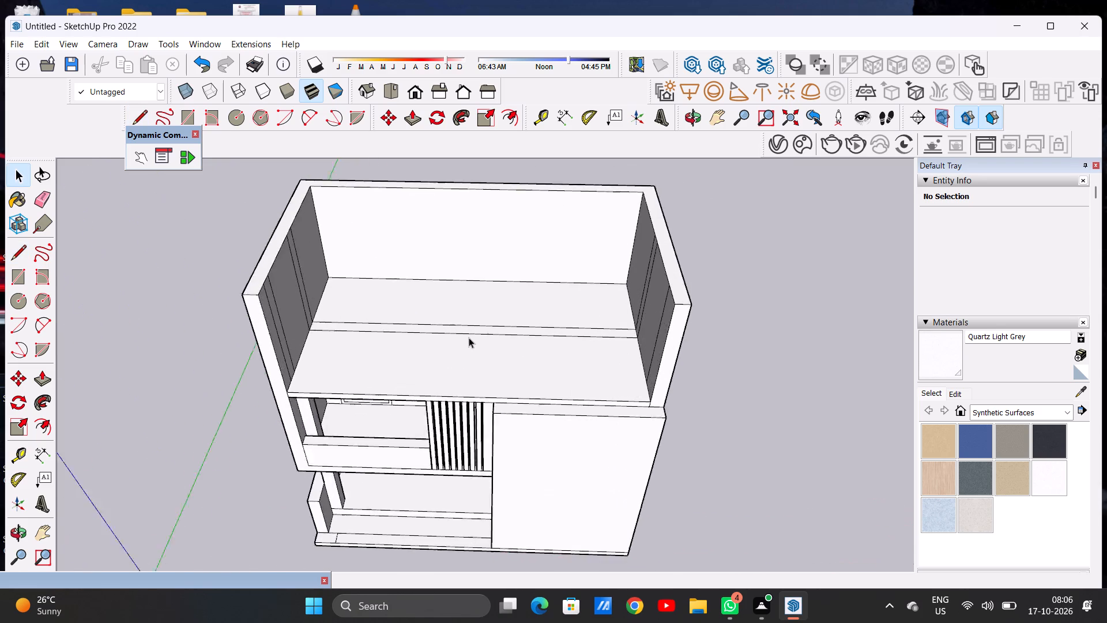
scroll(469, 337, "up", 3)
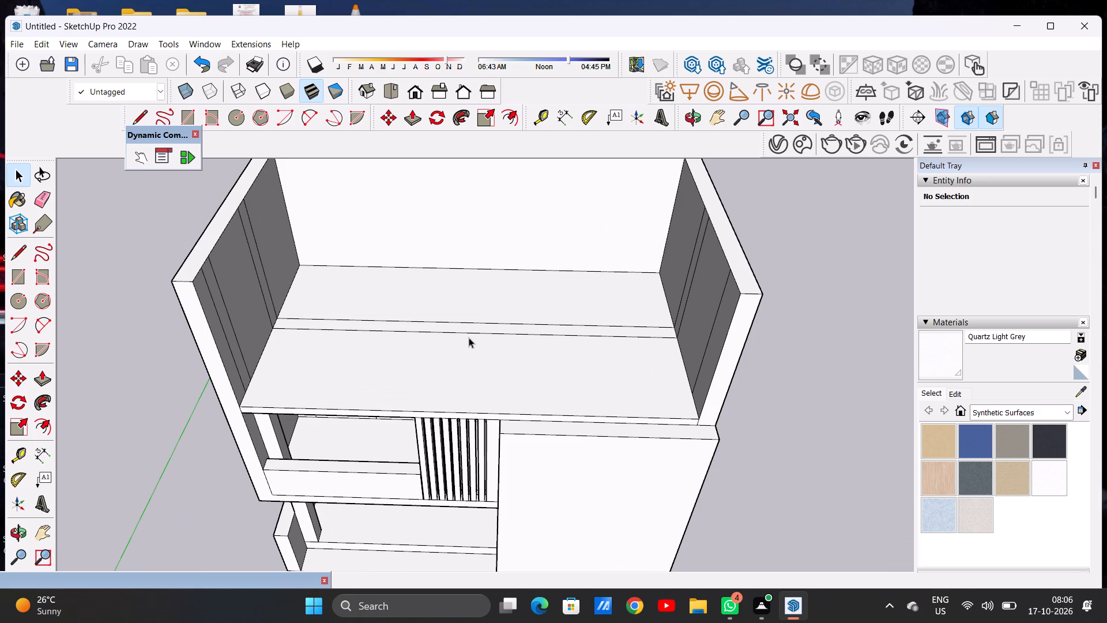
middle_click_drag(470, 381, 472, 389)
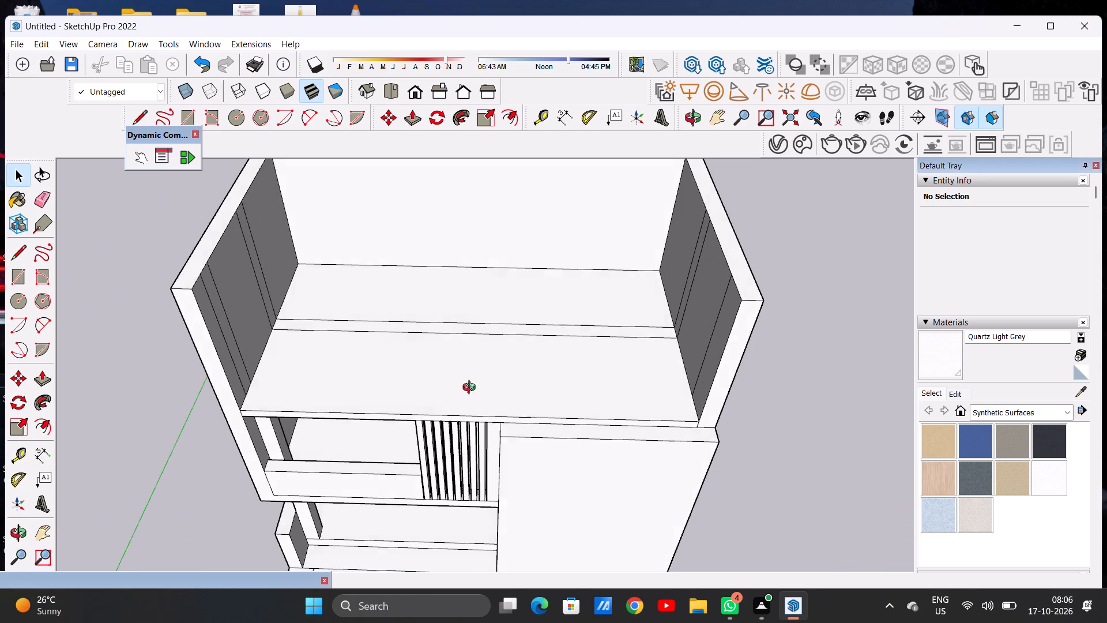
middle_click_drag(472, 389, 475, 415)
key("l")
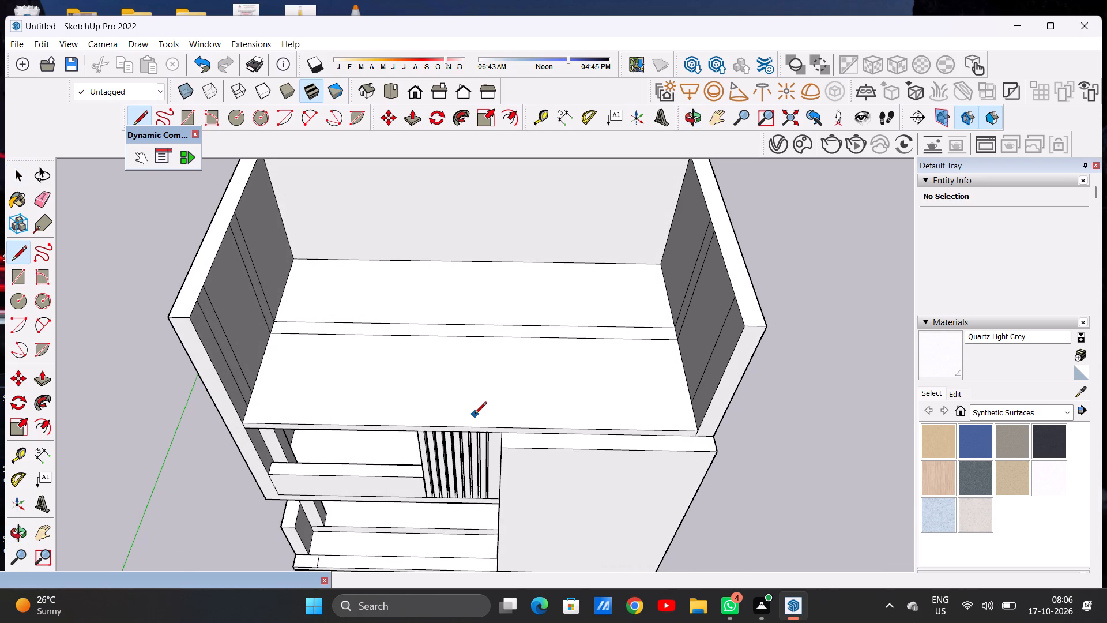
scroll(384, 418, "up", 4)
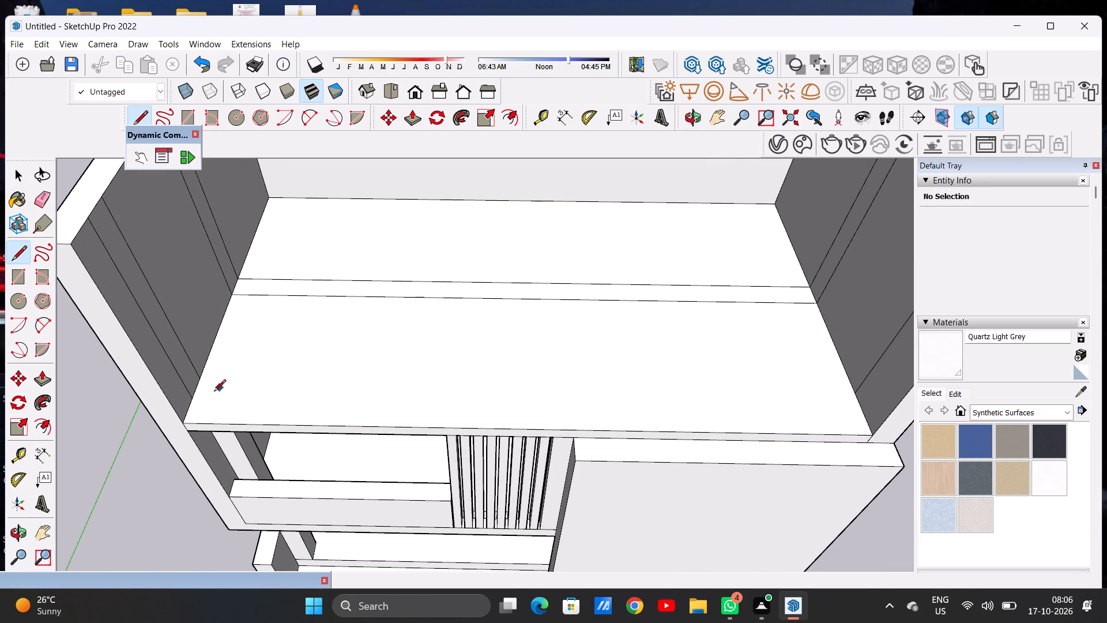
left_click(195, 400)
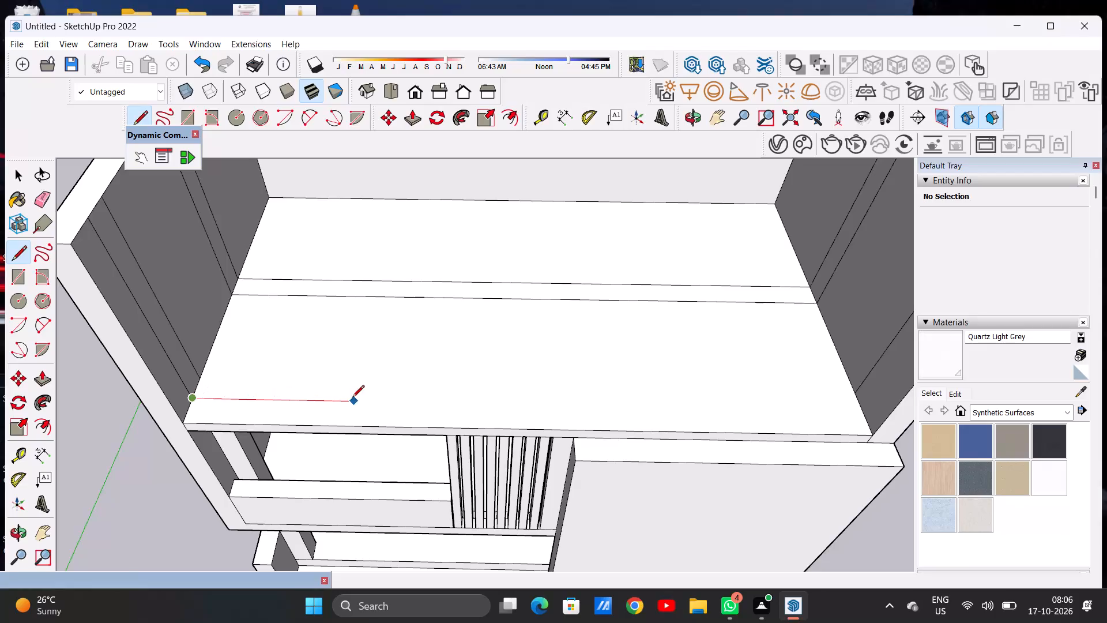
scroll(353, 406, "down", 5)
scroll(665, 411, "up", 4)
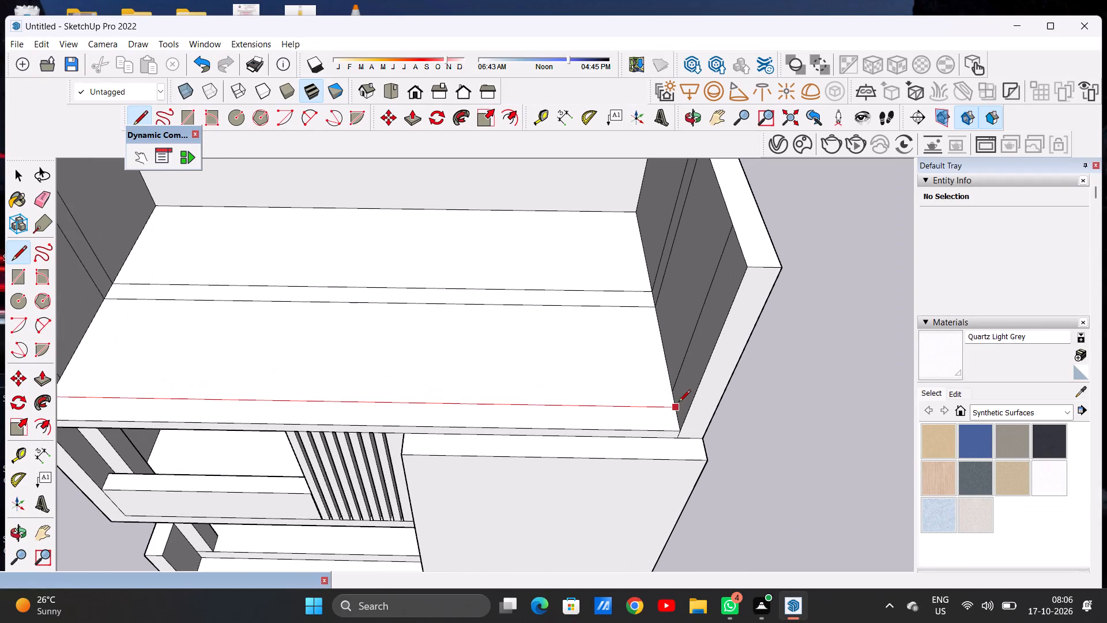
left_click(672, 407)
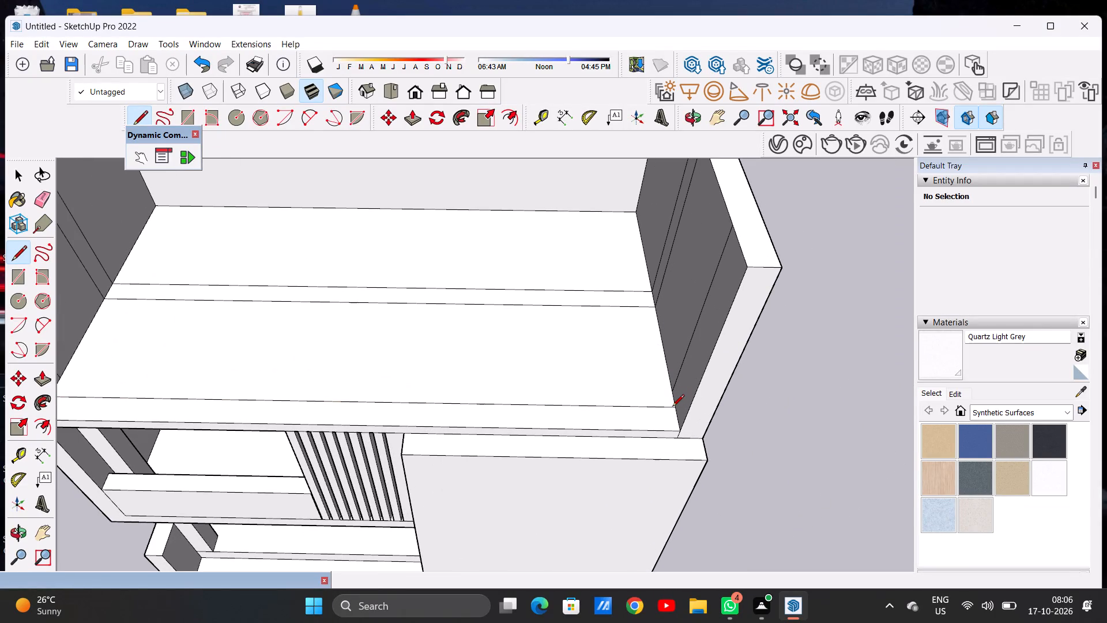
key("space")
Erase one leftover edge line near the front of each side wall's inner face on the top floor.
type("E")
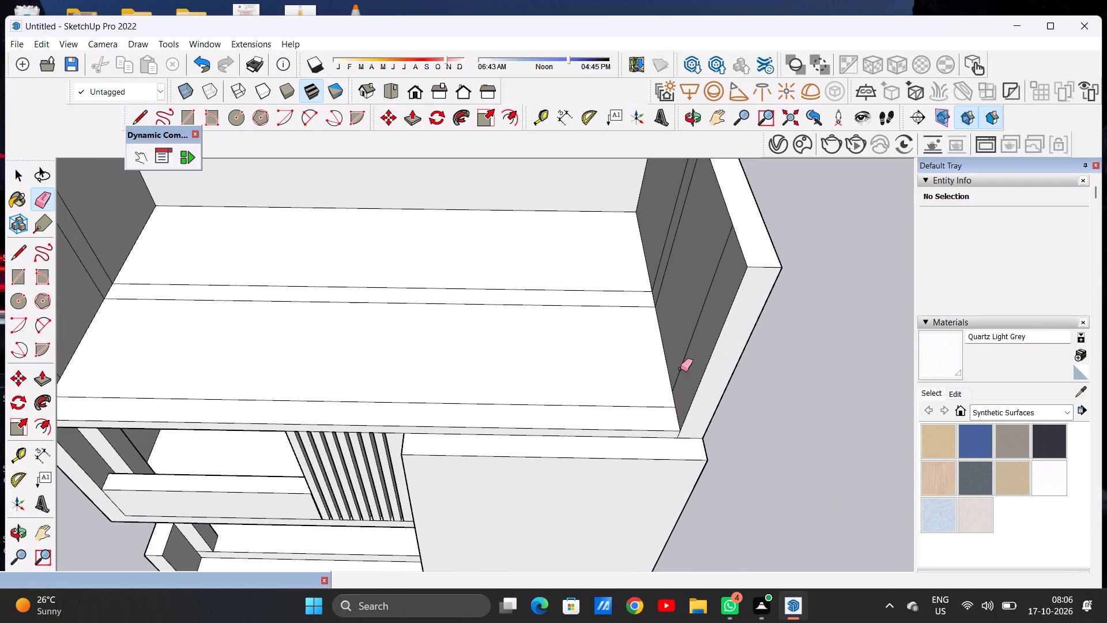
scroll(688, 331, "up", 4)
left_click_drag(705, 310, 710, 316)
scroll(692, 337, "down", 2)
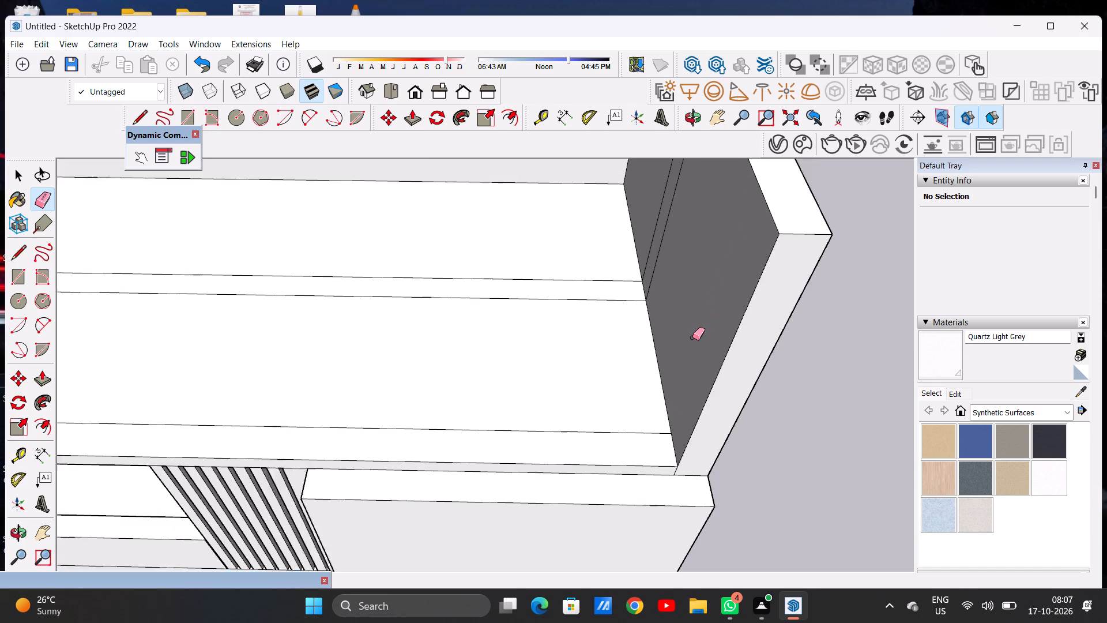
scroll(692, 337, "down", 5)
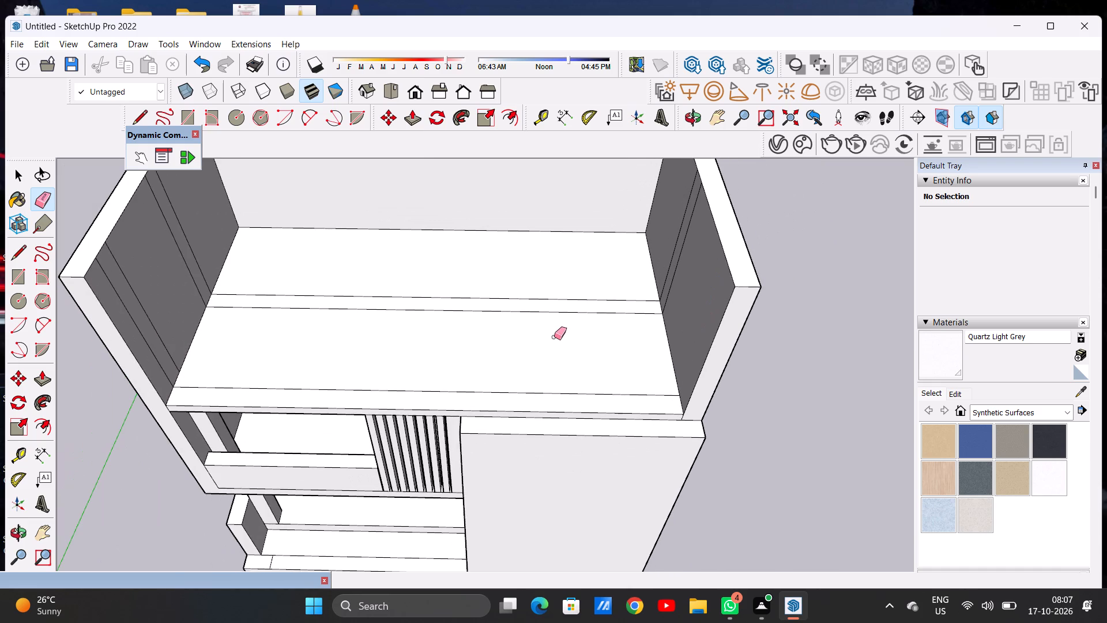
scroll(165, 332, "up", 5)
left_click_drag(150, 335, 157, 330)
key("space")
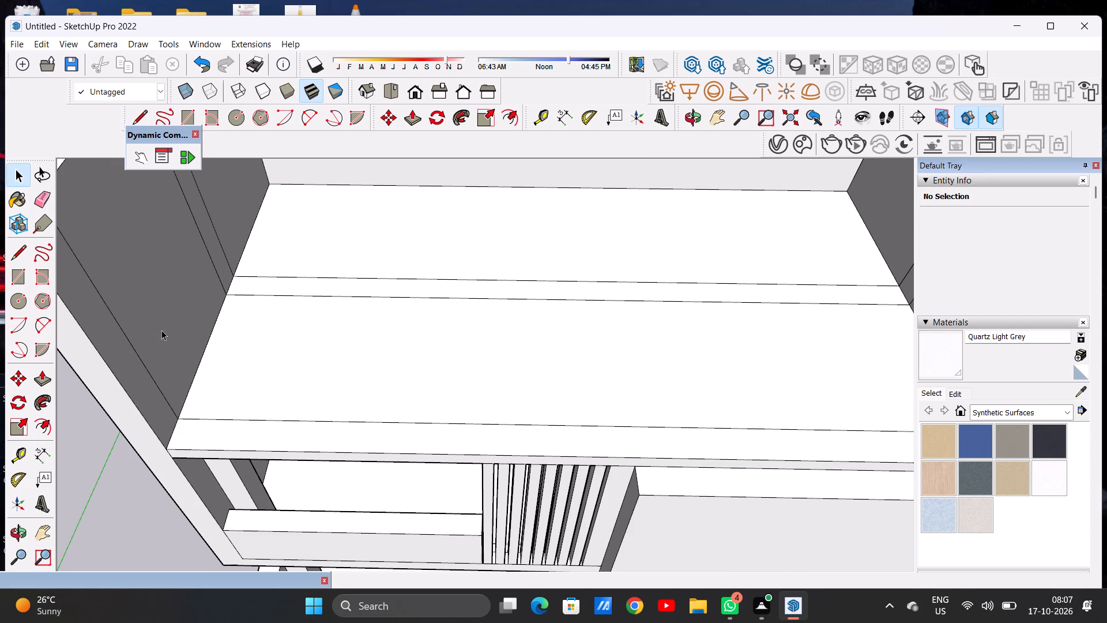
Push/Pull the thin strip across the middle of the top floor up to the top of the side walls.
scroll(427, 374, "down", 10)
scroll(374, 388, "down", 5)
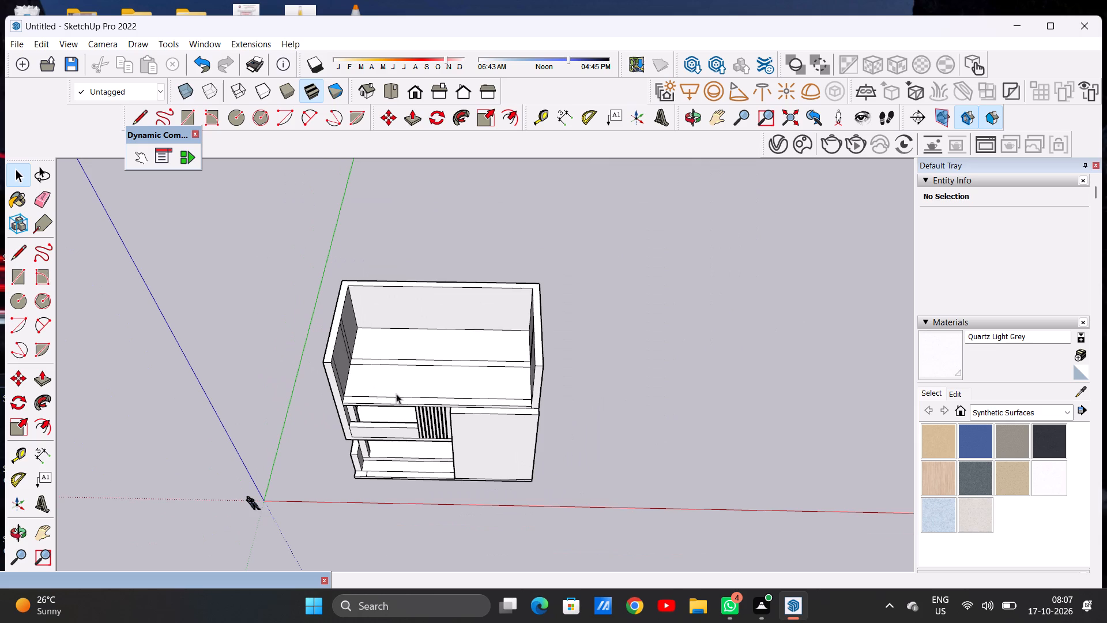
middle_click_drag(424, 391, 428, 351)
scroll(523, 364, "up", 5)
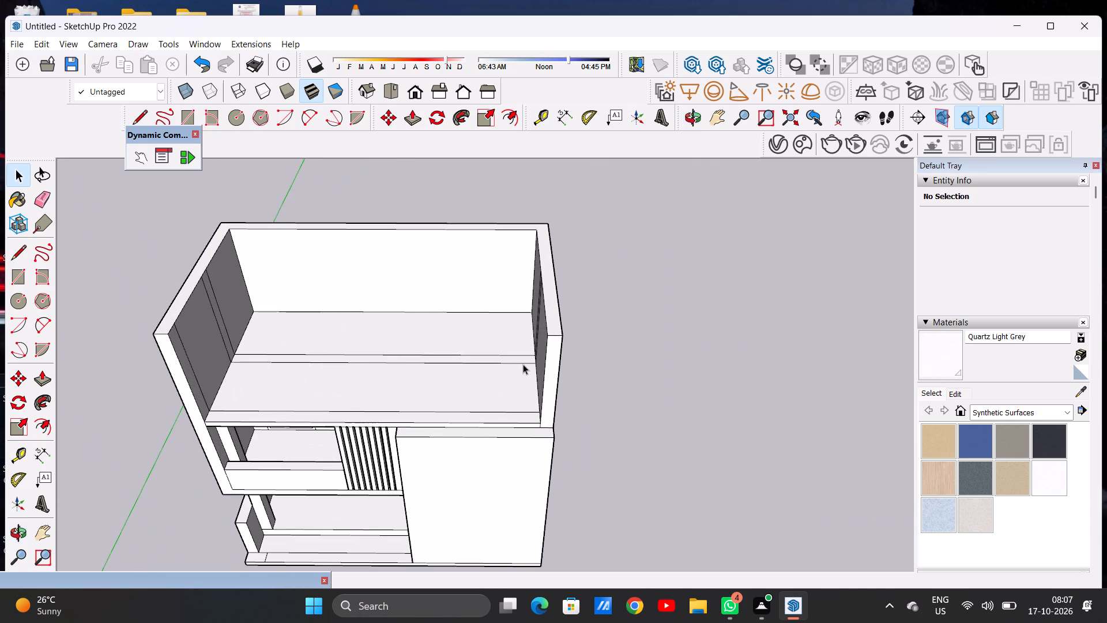
key("p")
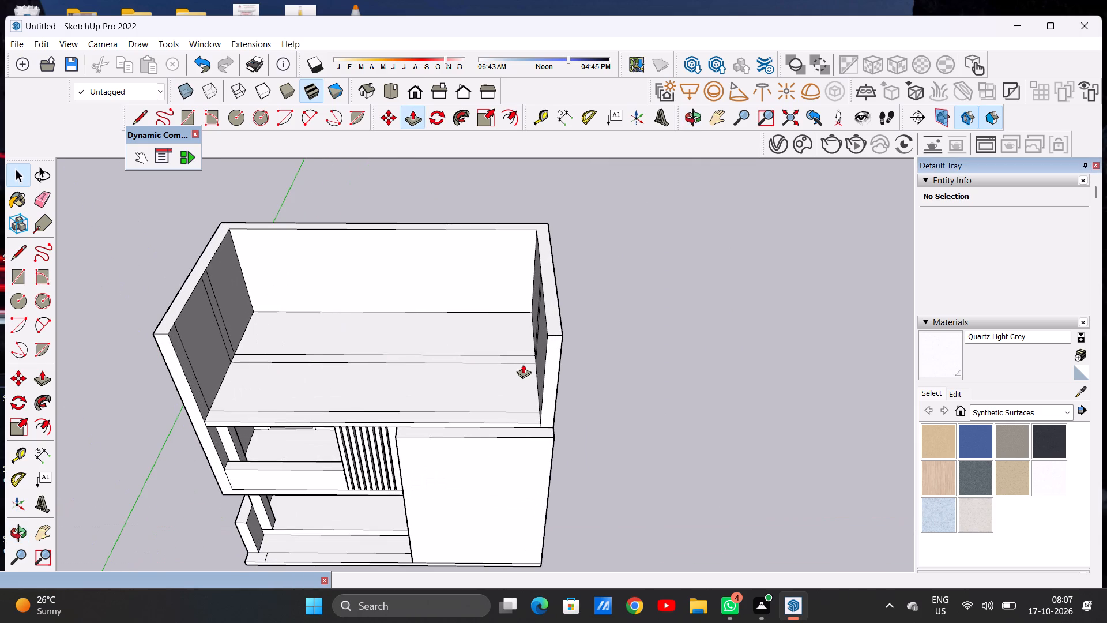
scroll(528, 350, "up", 10)
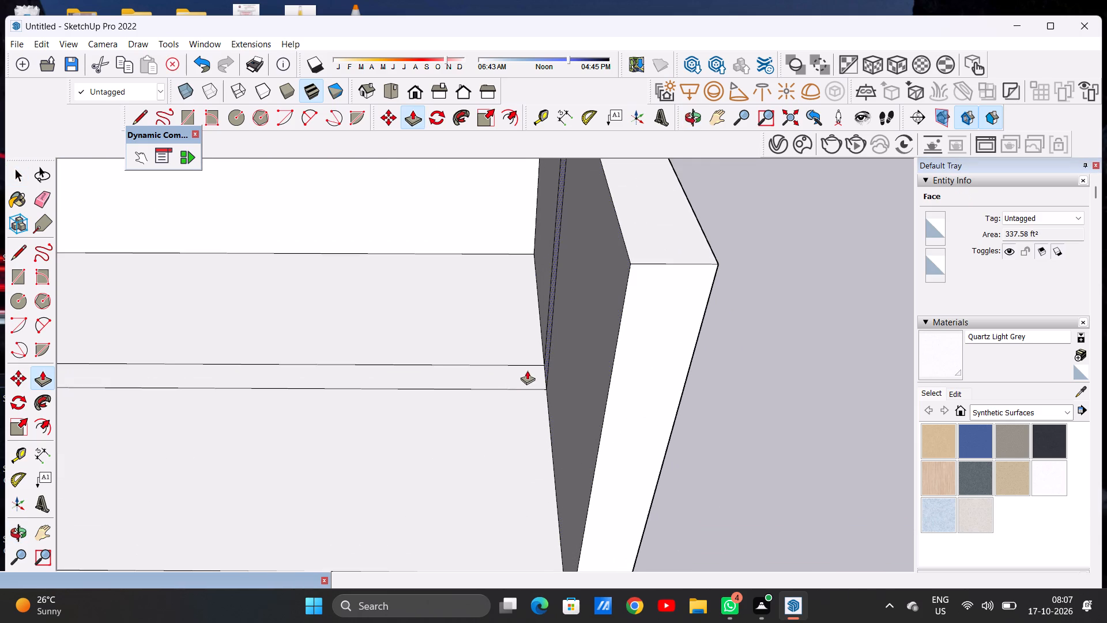
left_click(532, 370)
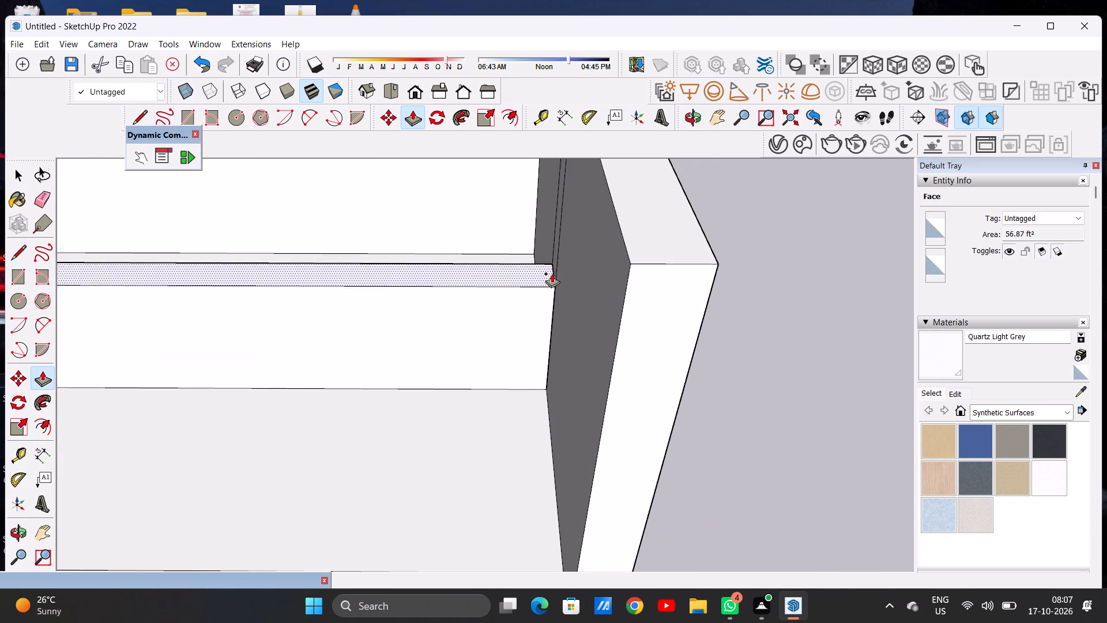
scroll(553, 281, "down", 12)
scroll(564, 222, "up", 10)
left_click(559, 222)
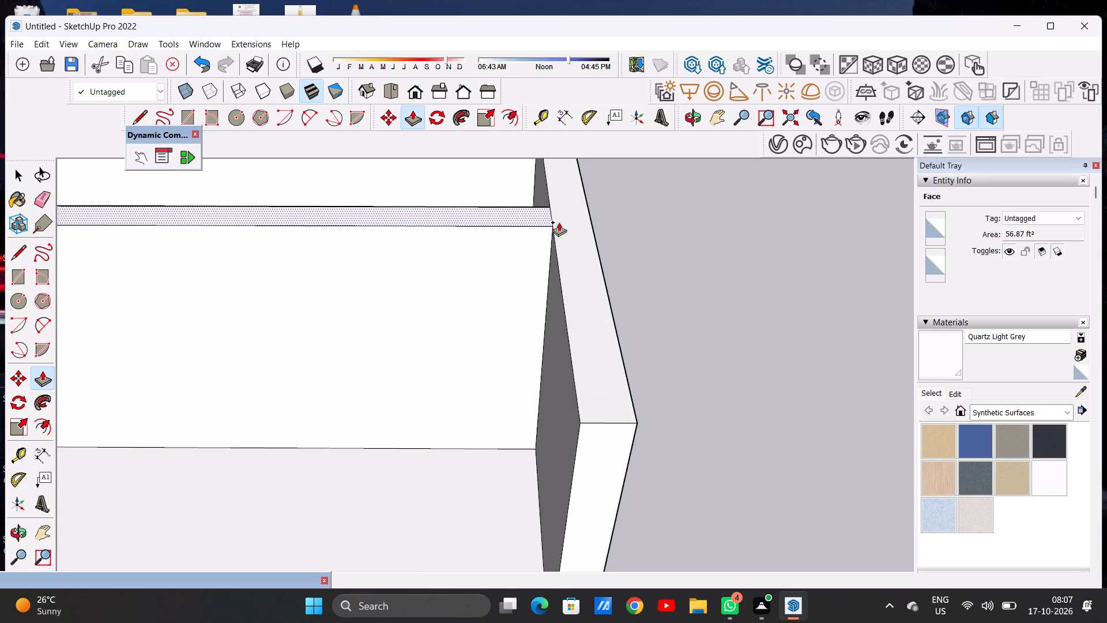
key("space")
Draw a short line across the front floor strip above the balcony opening, from its inner line to the slab's front edge.
scroll(620, 336, "down", 14)
middle_click_drag(460, 378, 460, 366)
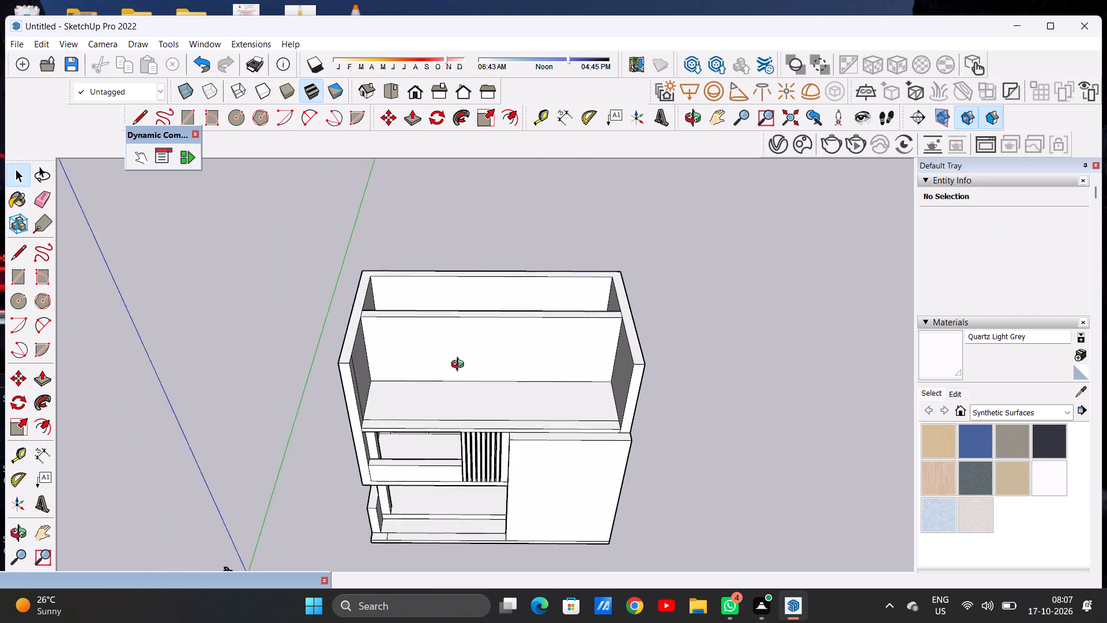
middle_click_drag(460, 366, 449, 406)
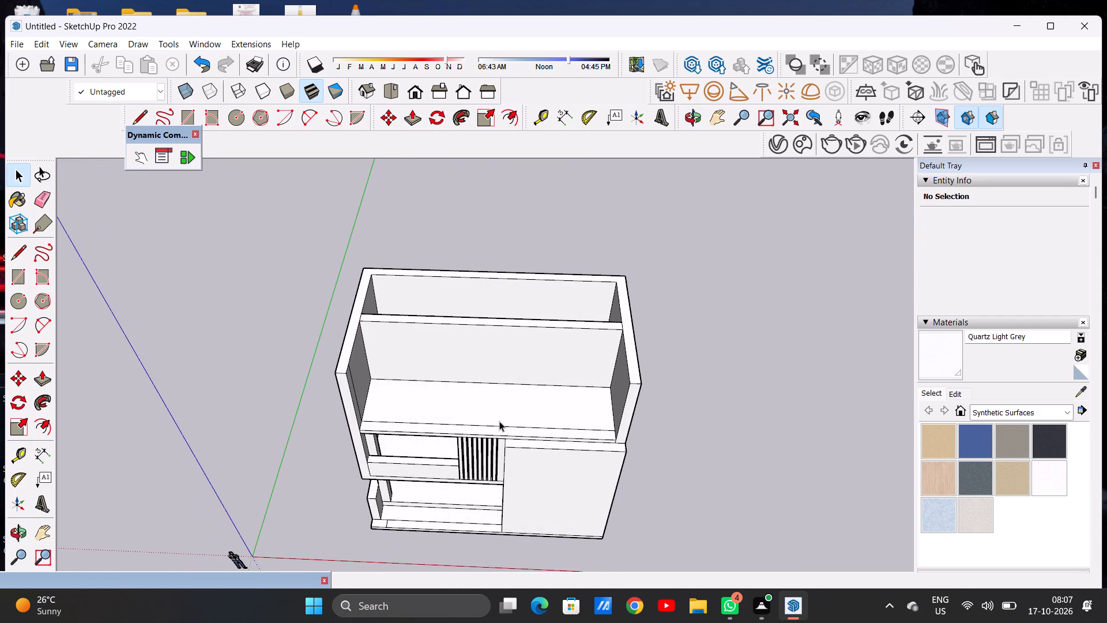
scroll(515, 425, "down", 2)
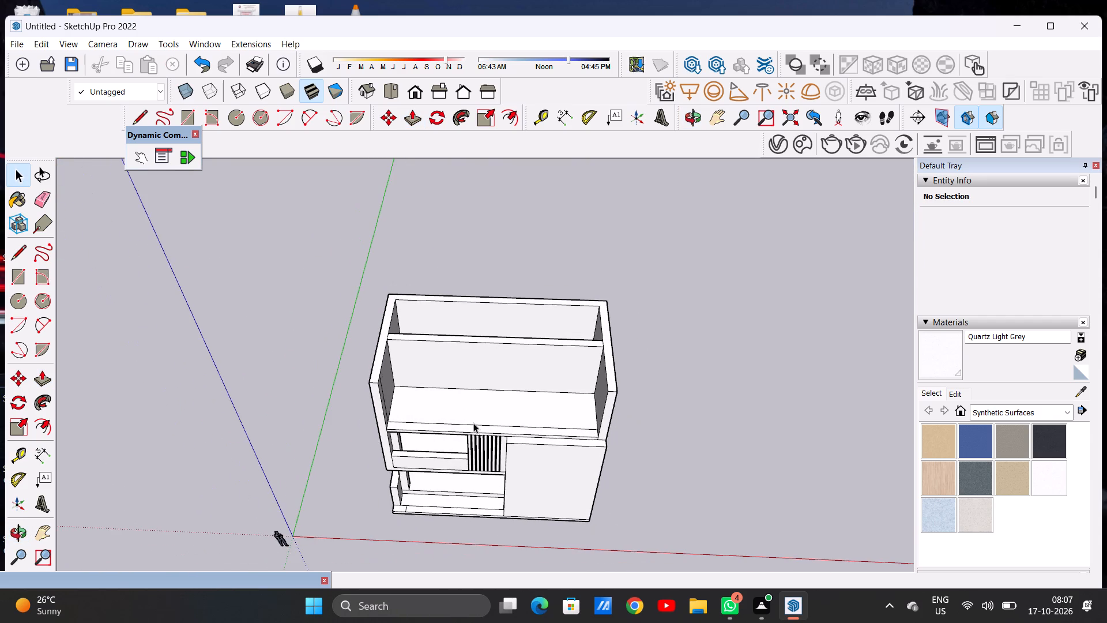
middle_click_drag(473, 421, 487, 264)
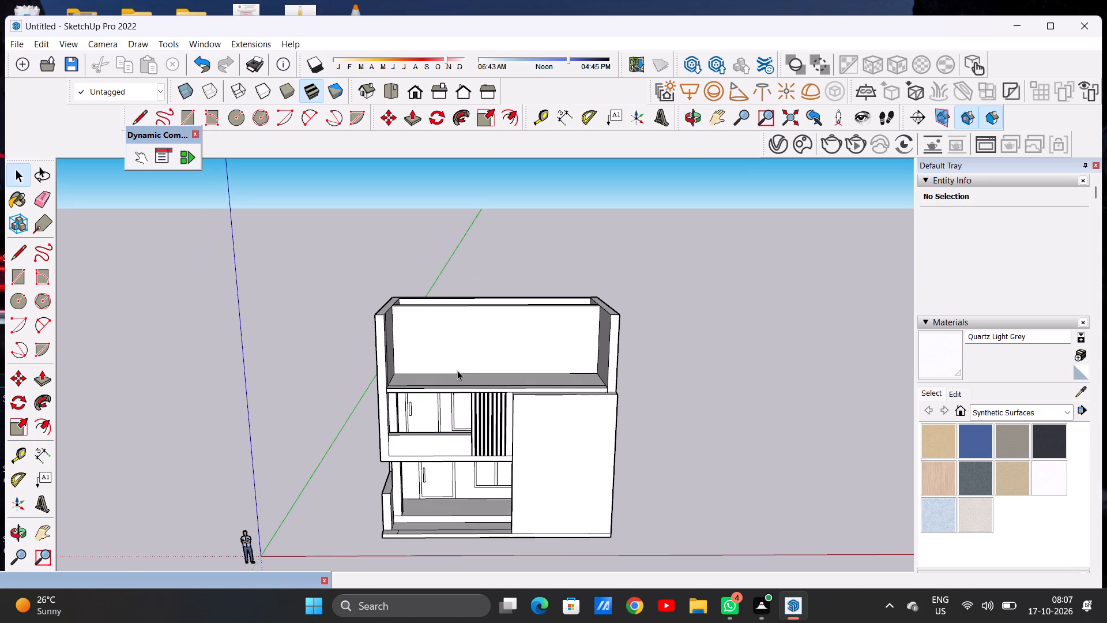
scroll(448, 369, "up", 9)
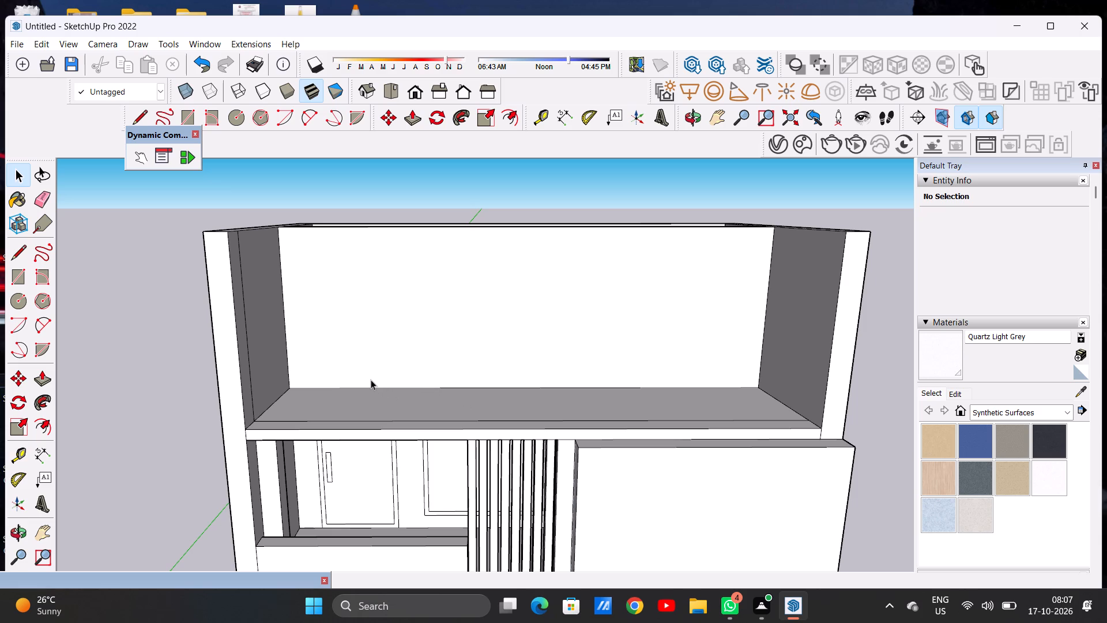
key("l")
scroll(242, 385, "down", 4)
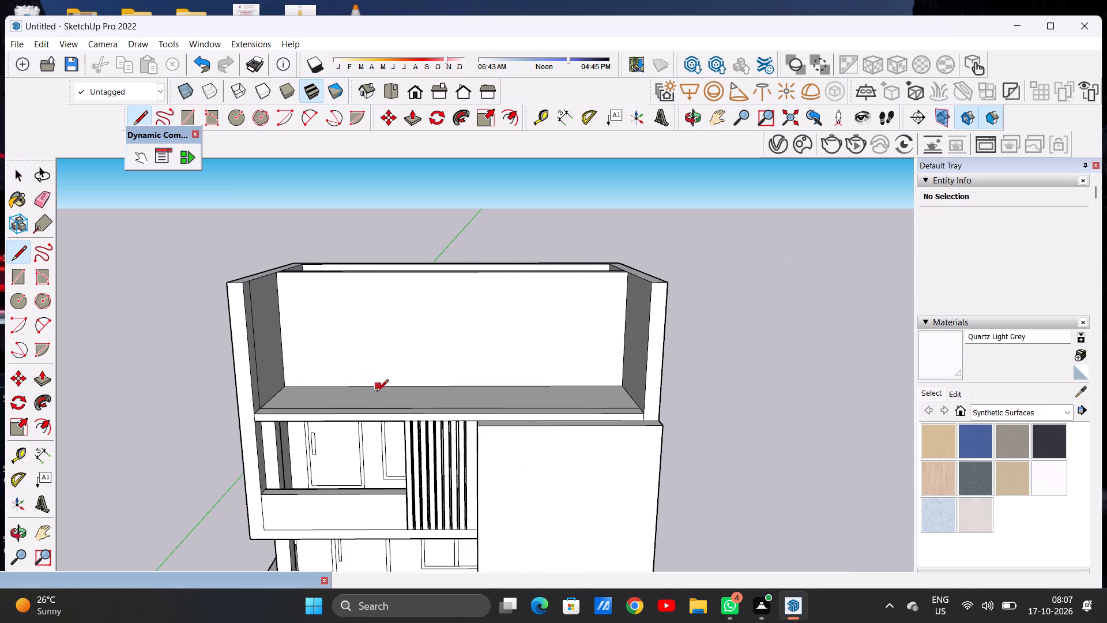
middle_click_drag(373, 397, 347, 496)
scroll(323, 420, "up", 4)
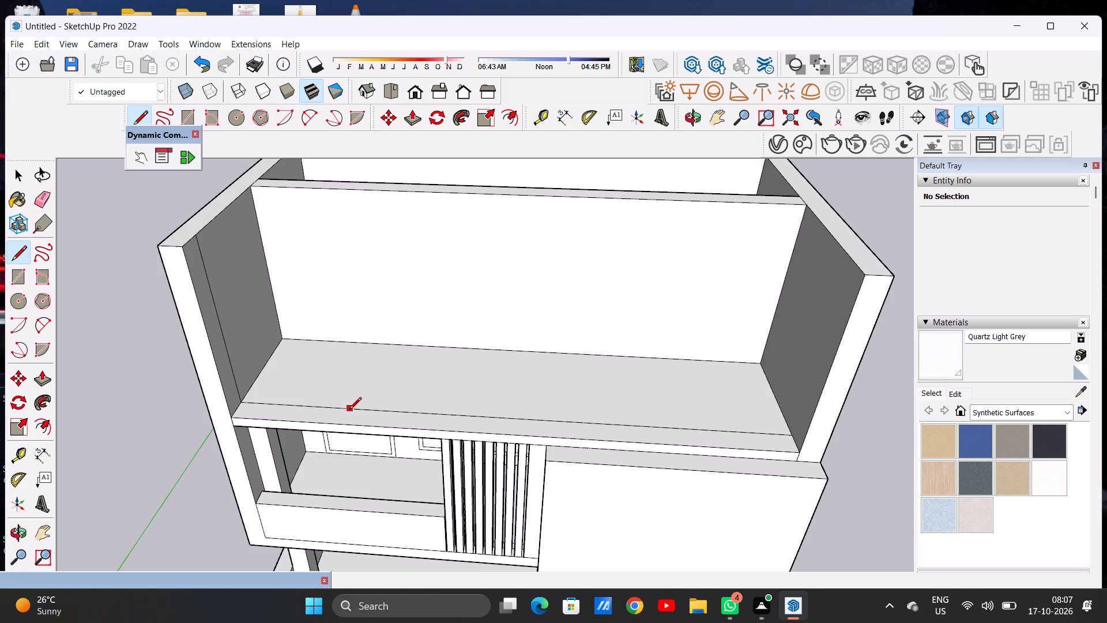
left_click(349, 410)
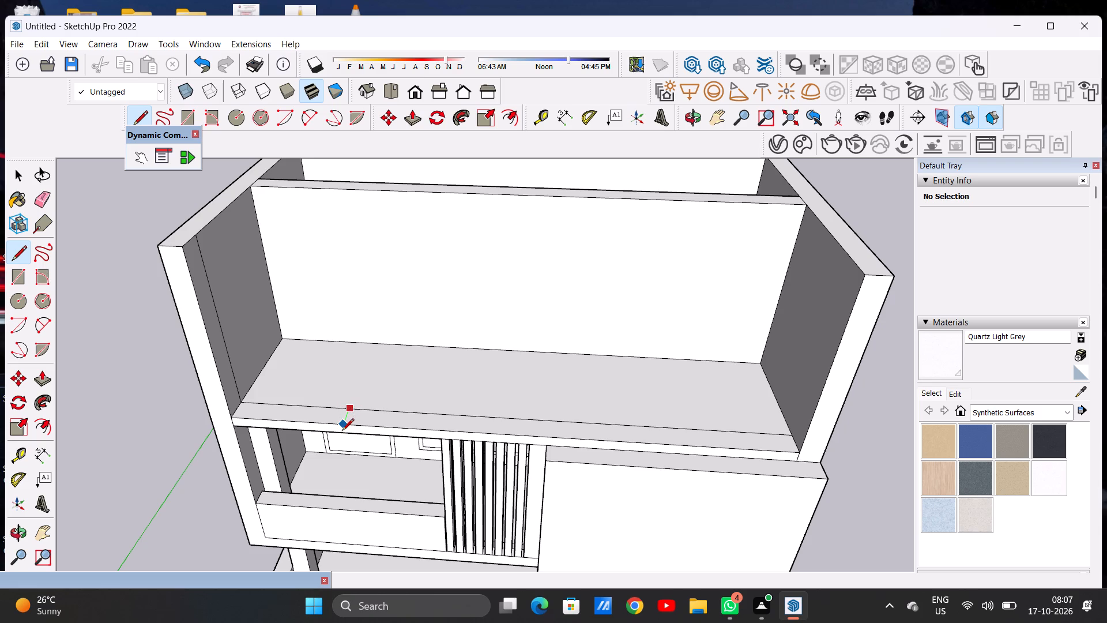
left_click(342, 426)
Draw a second short line across the front floor strip where the slatted panel meets the large solid wall block.
scroll(552, 441, "up", 5)
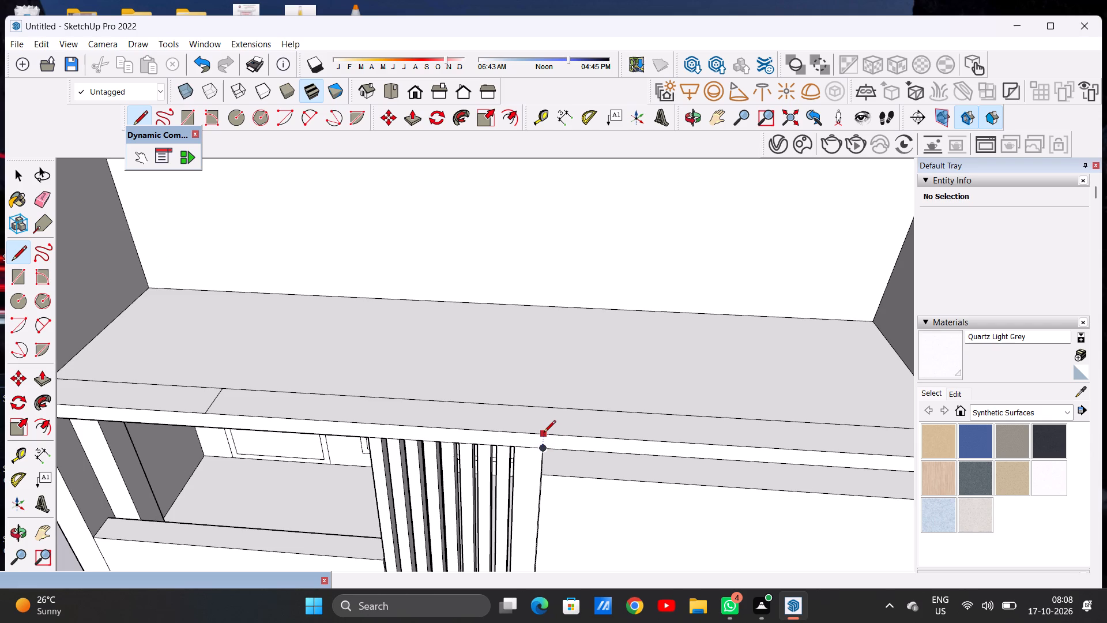
left_click(544, 433)
left_click(544, 404)
left_click(543, 436)
key("space")
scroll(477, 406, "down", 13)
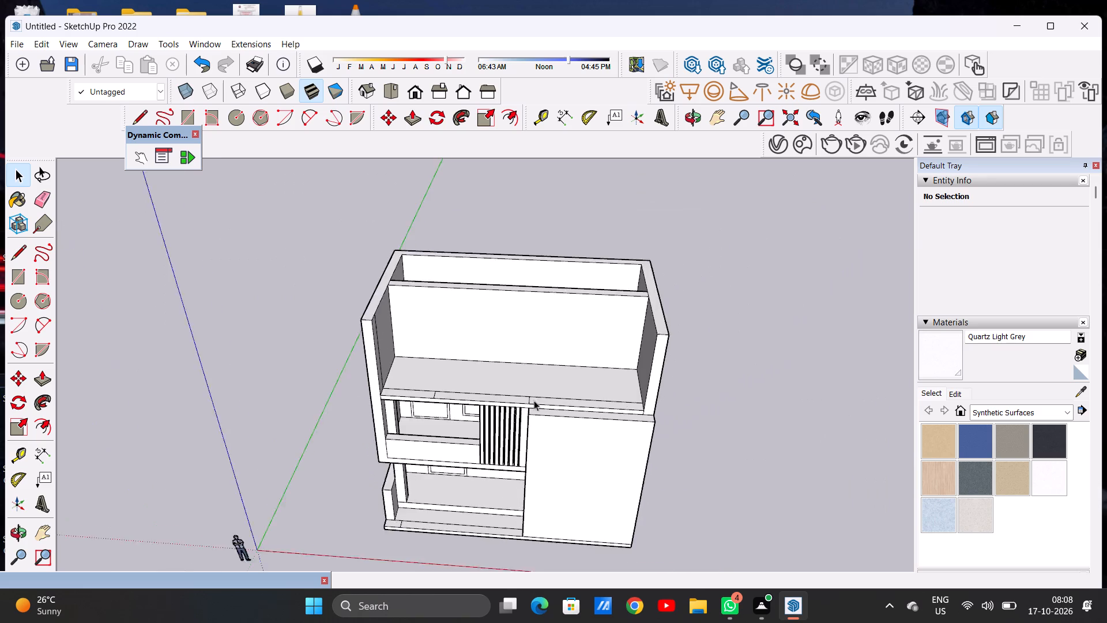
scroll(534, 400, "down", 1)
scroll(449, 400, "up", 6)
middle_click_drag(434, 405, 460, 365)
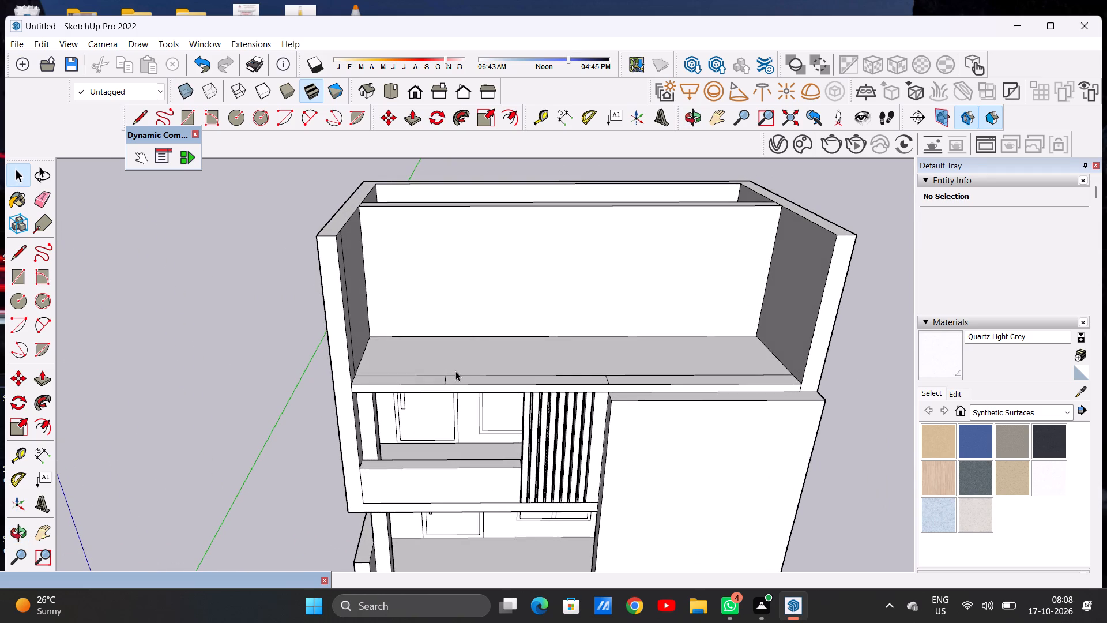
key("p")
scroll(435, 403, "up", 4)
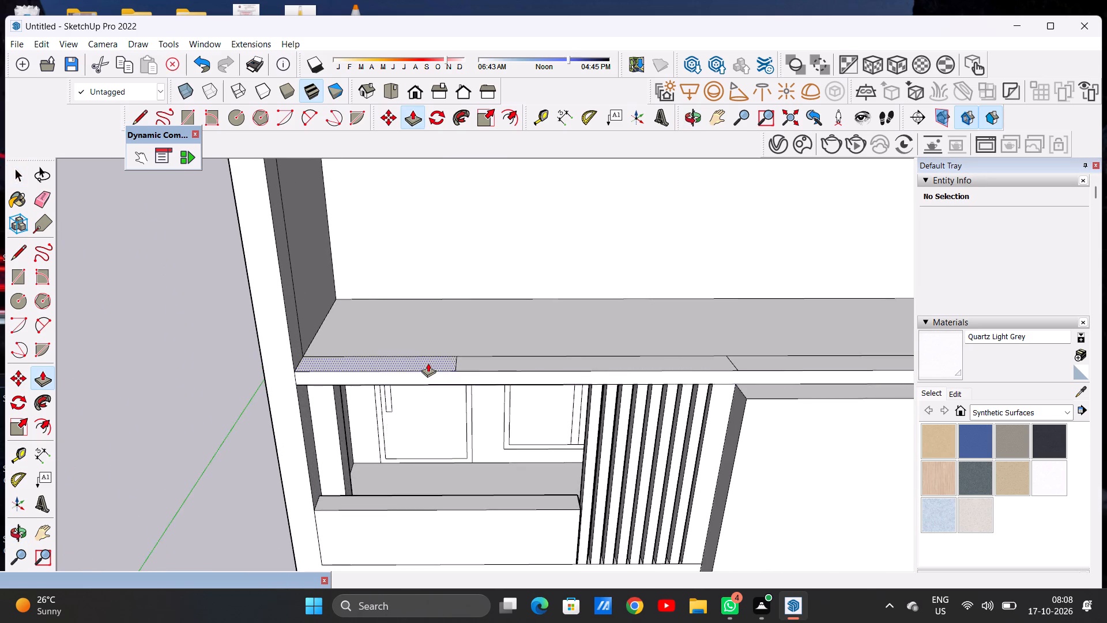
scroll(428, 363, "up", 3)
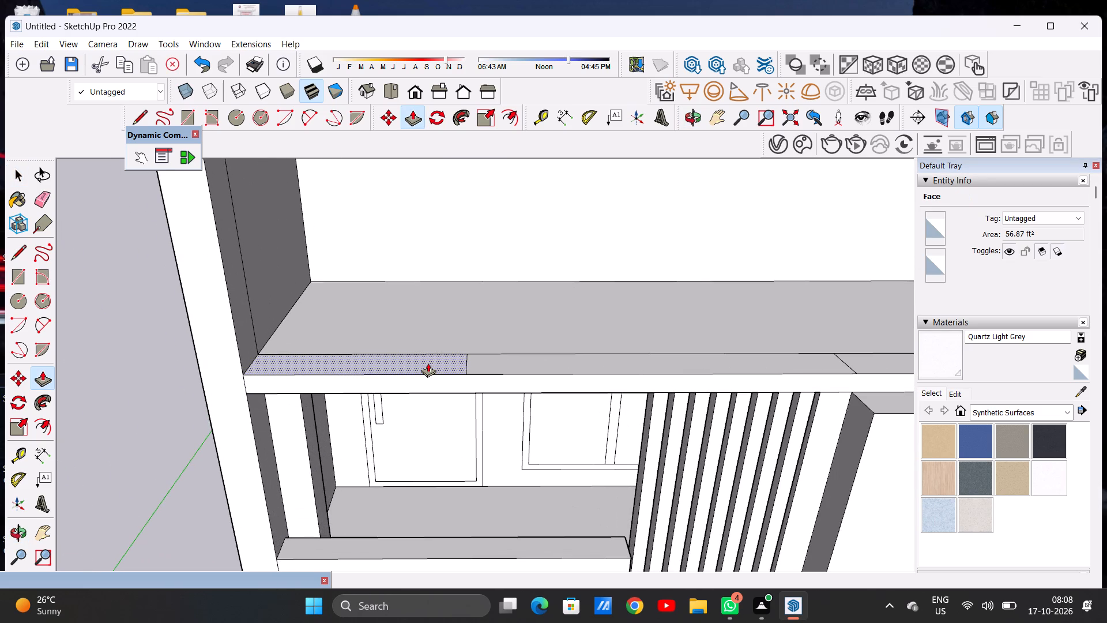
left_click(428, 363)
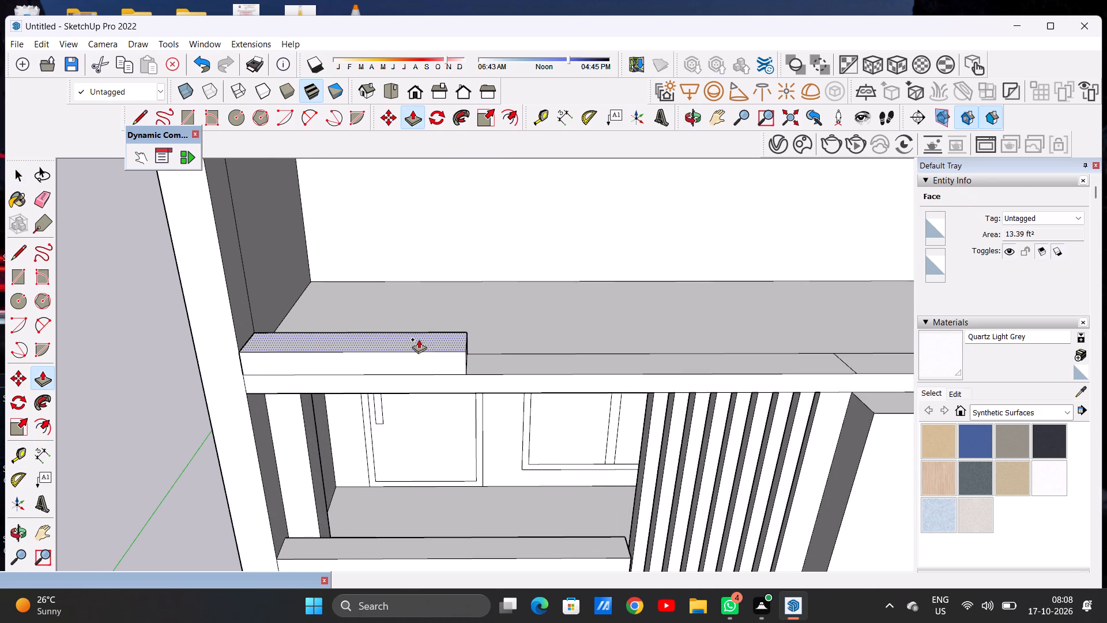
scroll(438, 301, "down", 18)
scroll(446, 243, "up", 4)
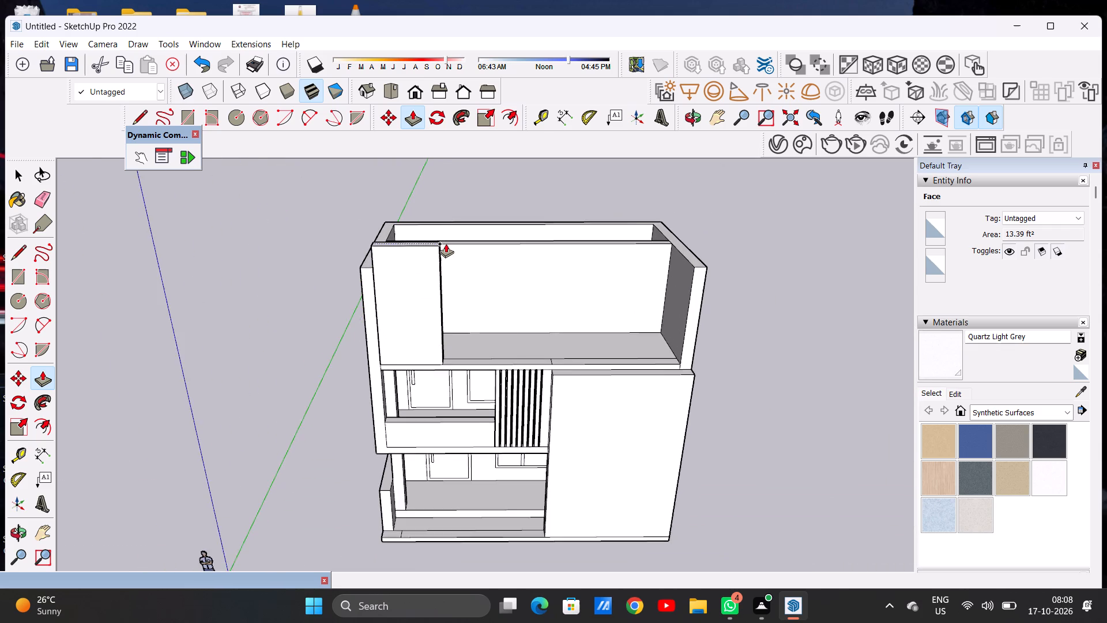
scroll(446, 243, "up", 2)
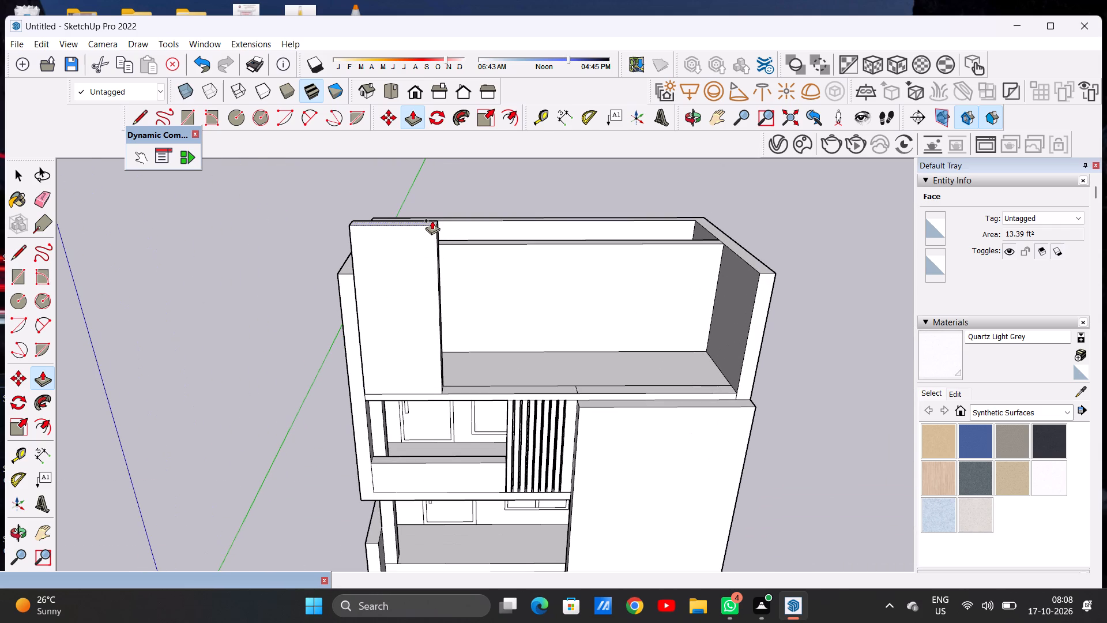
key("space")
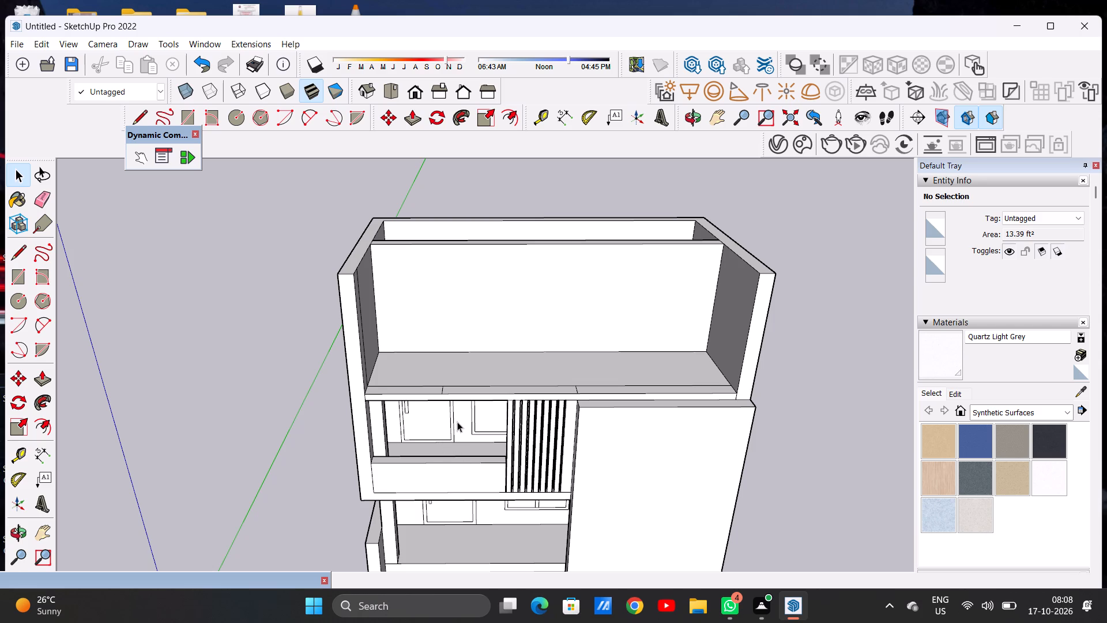
Draw a large window rectangle on the top floor's recessed wall, left of its centre and just above the floor.
scroll(457, 422, "down", 20)
scroll(441, 371, "up", 5)
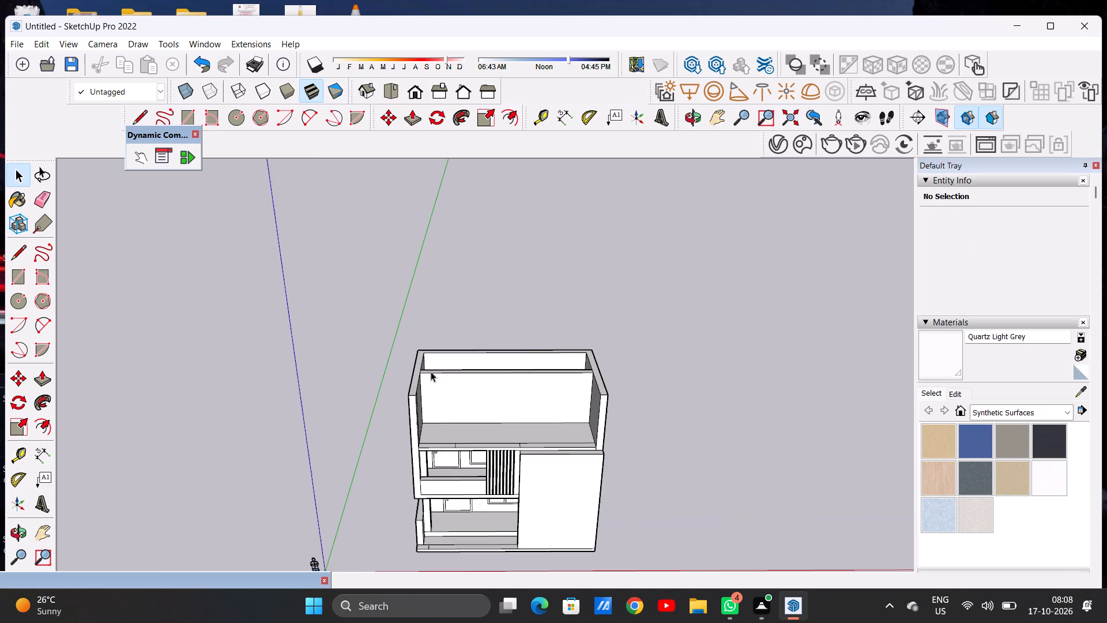
scroll(457, 424, "up", 3)
middle_click_drag(475, 421, 476, 291)
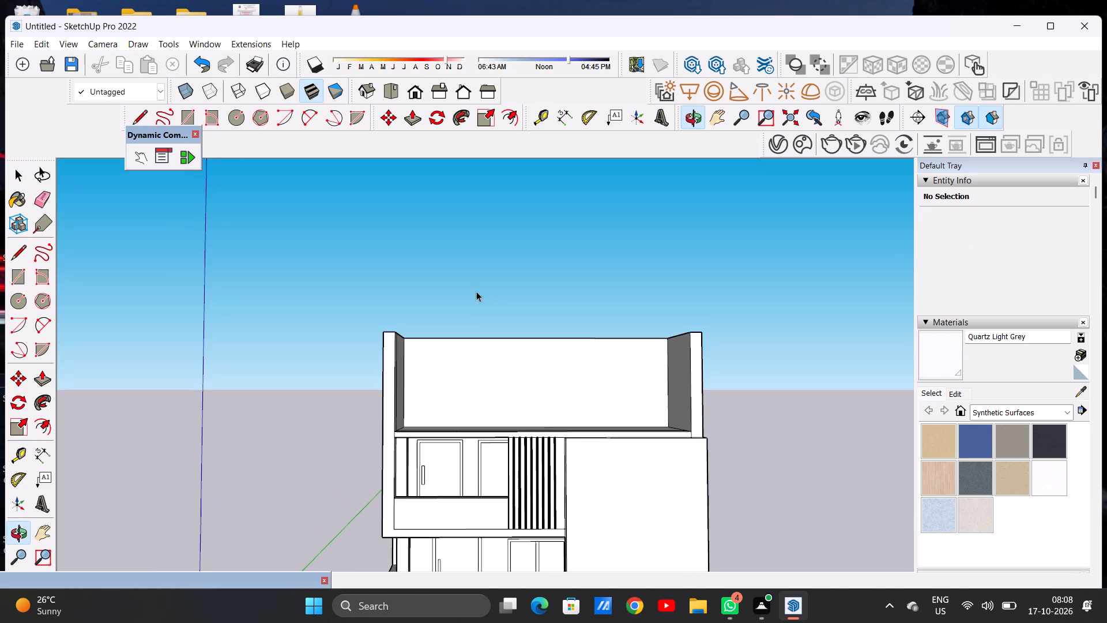
scroll(488, 352, "up", 5)
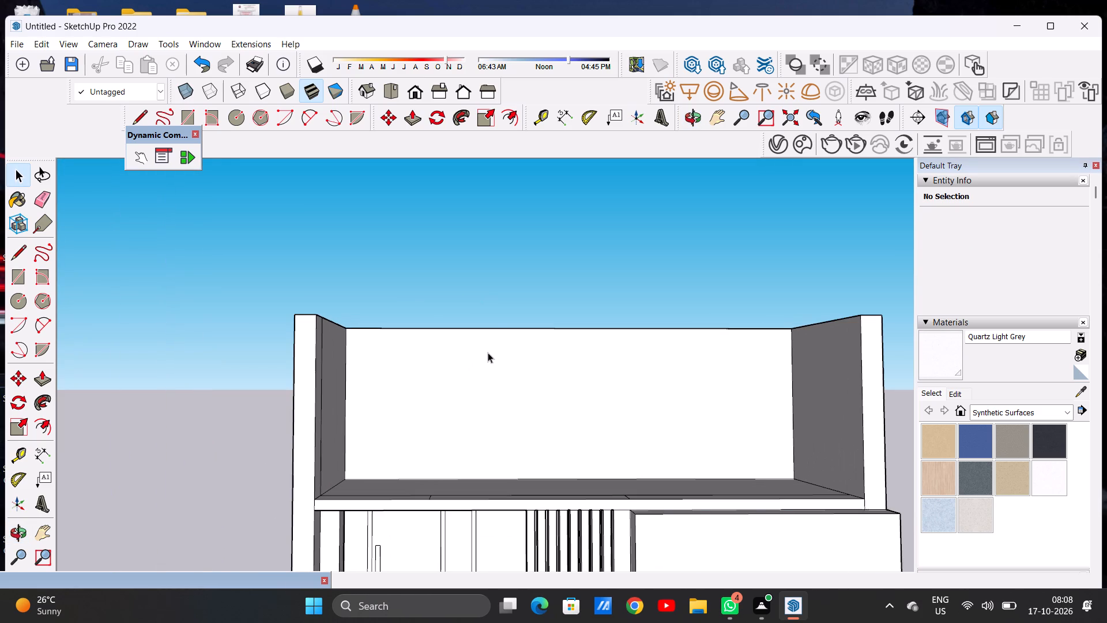
key("r")
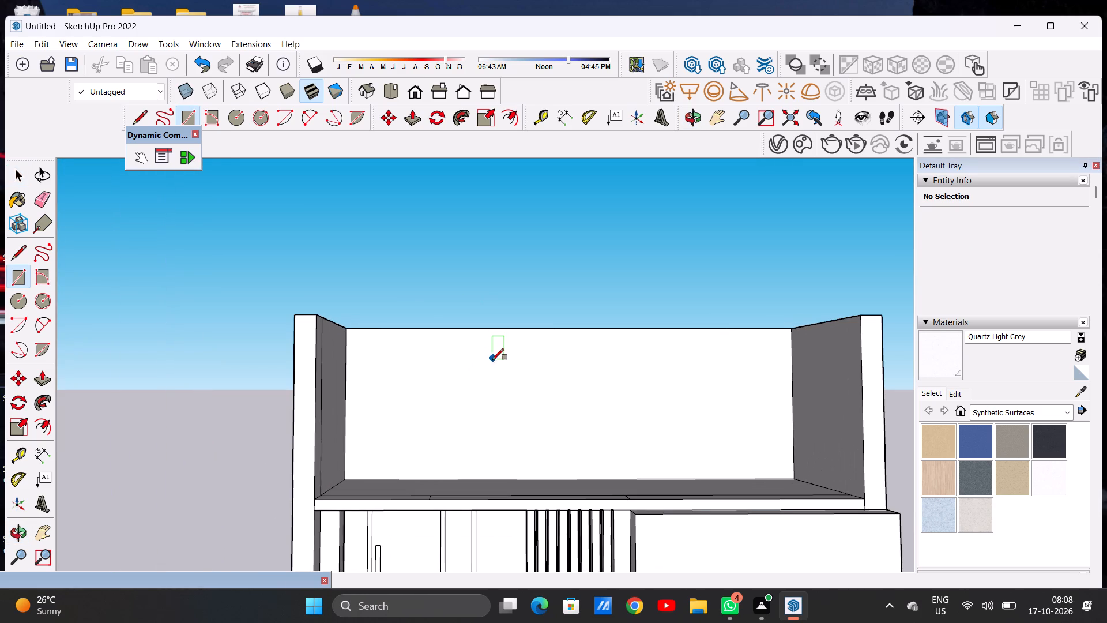
middle_click_drag(521, 367, 511, 458)
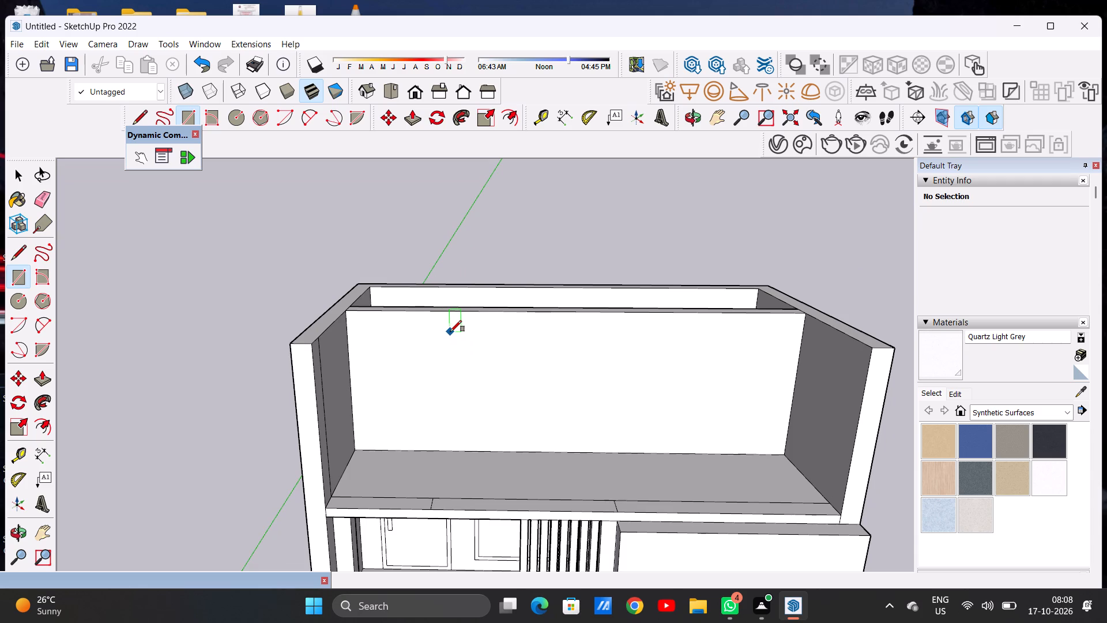
left_click(445, 332)
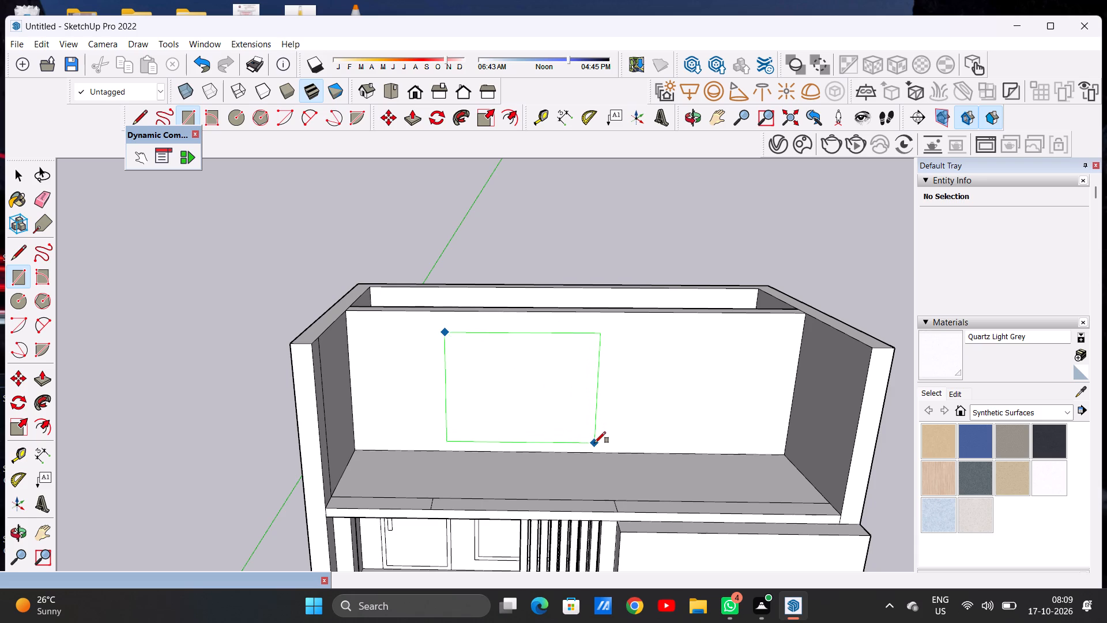
left_click(594, 443)
key("space")
Offset the window rectangle's outline slightly inward to form a narrow outer frame.
middle_click_drag(558, 472, 564, 418)
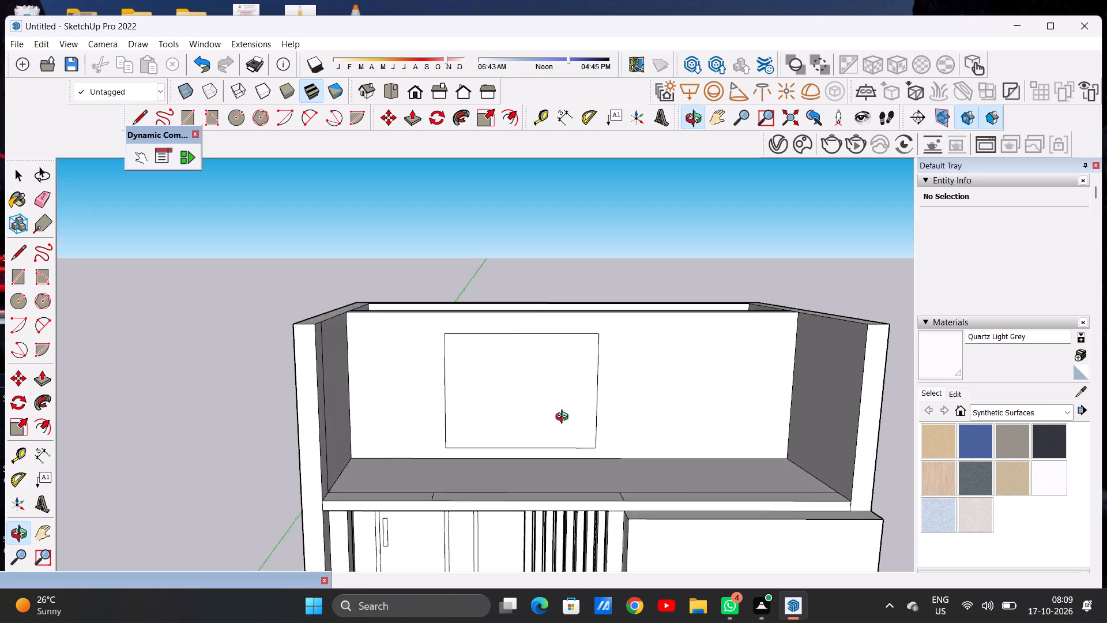
middle_click_drag(564, 418, 564, 397)
scroll(556, 433, "up", 3)
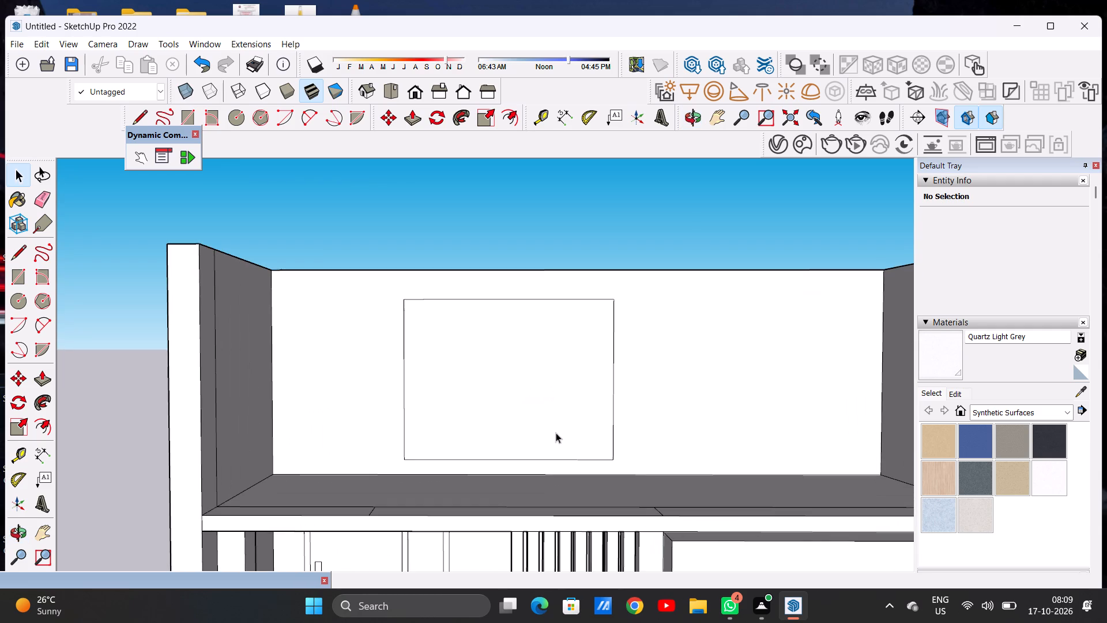
type("OF")
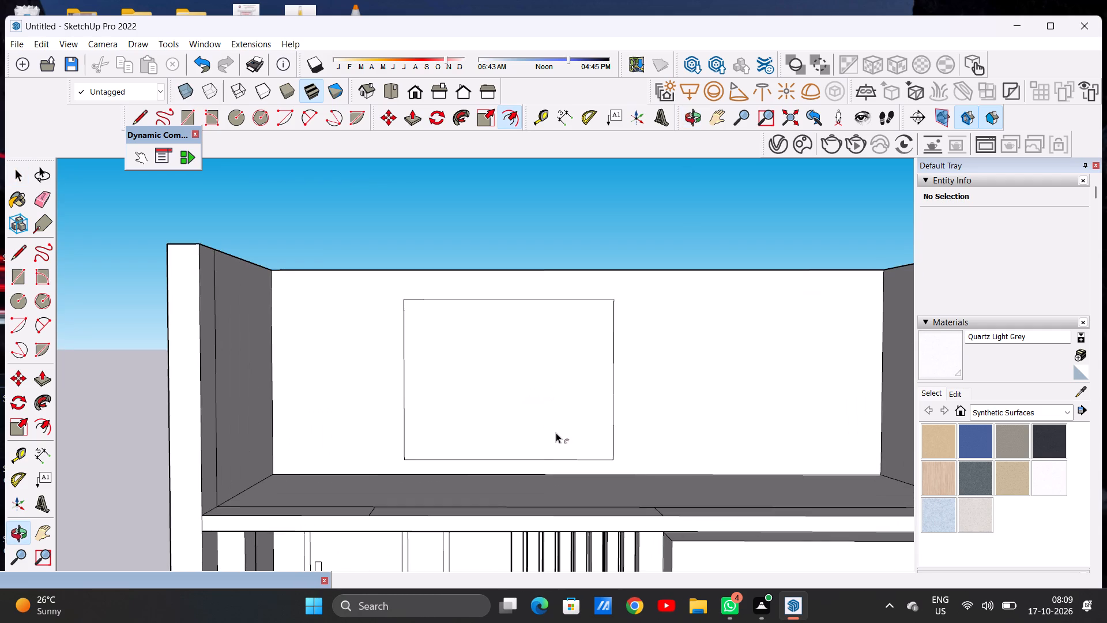
left_click(505, 324)
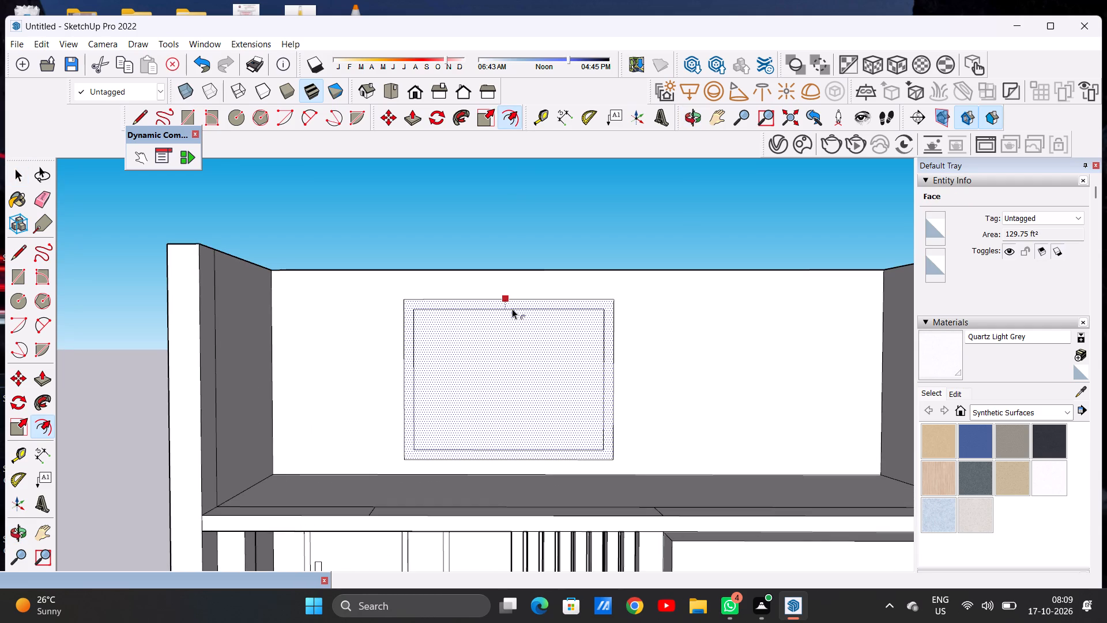
left_click(512, 309)
key("space")
Draw two closely spaced vertical lines from top to bottom of the inner window frame near its middle, forming a central mullion.
type(";")
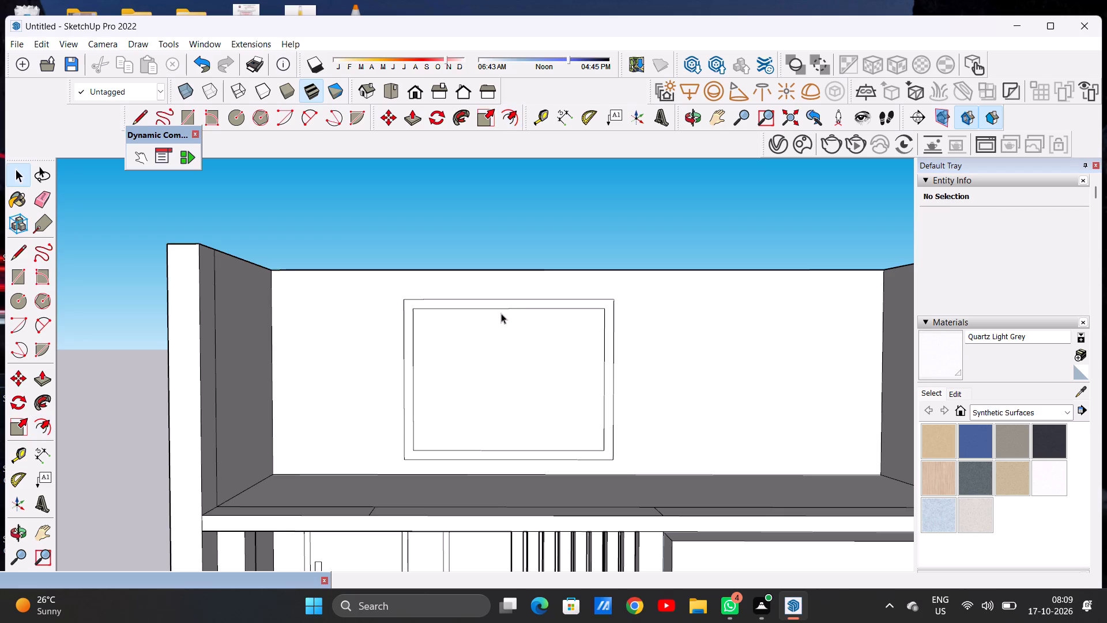
key("l")
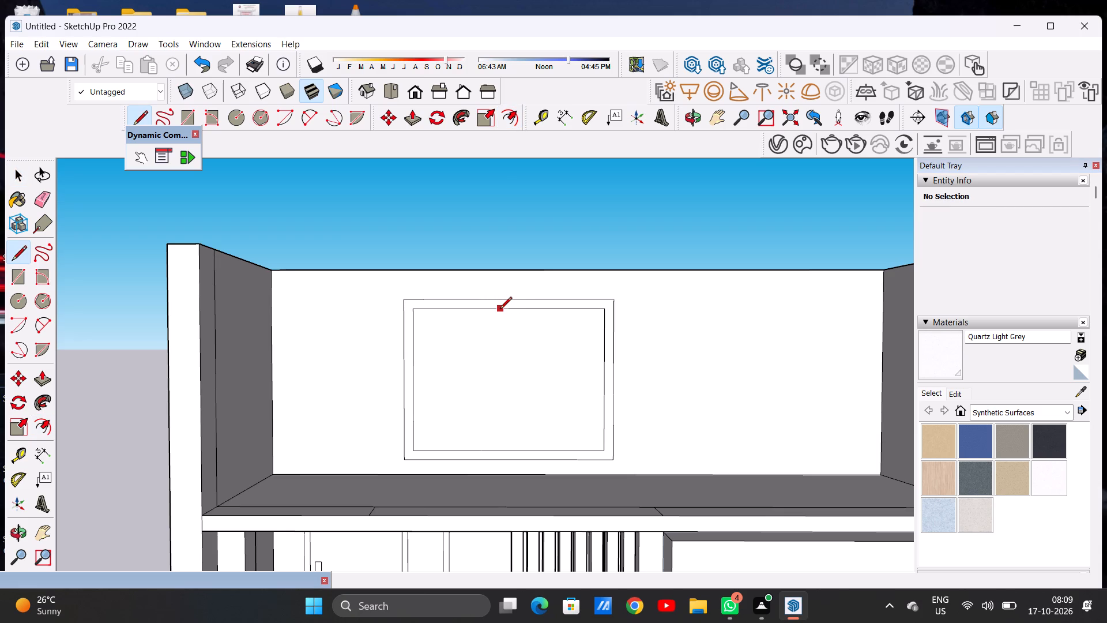
left_click(500, 310)
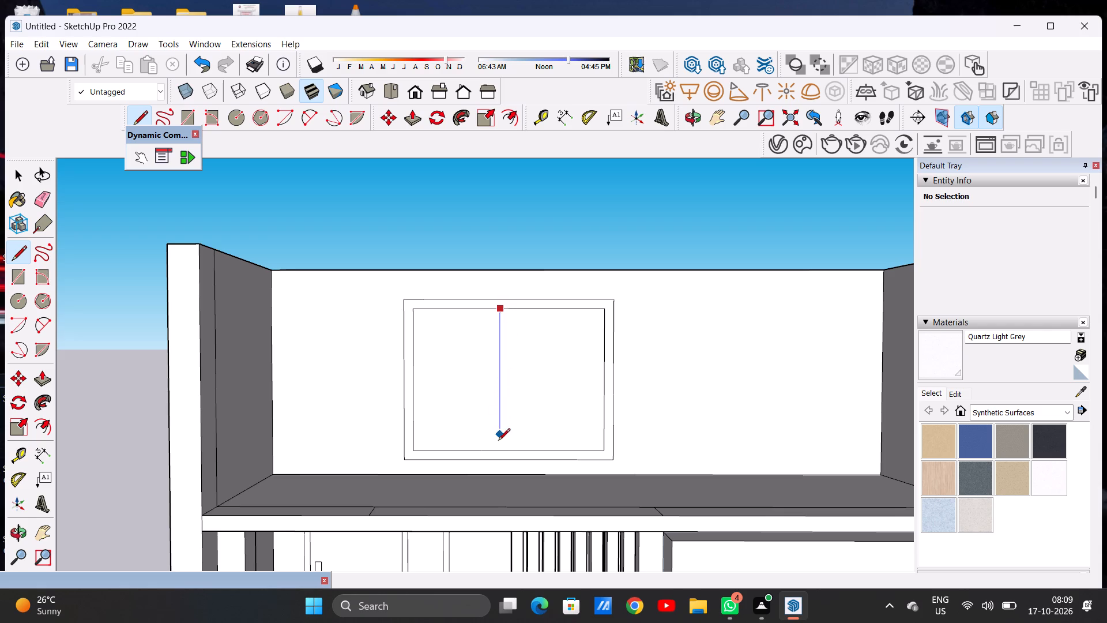
left_click(498, 451)
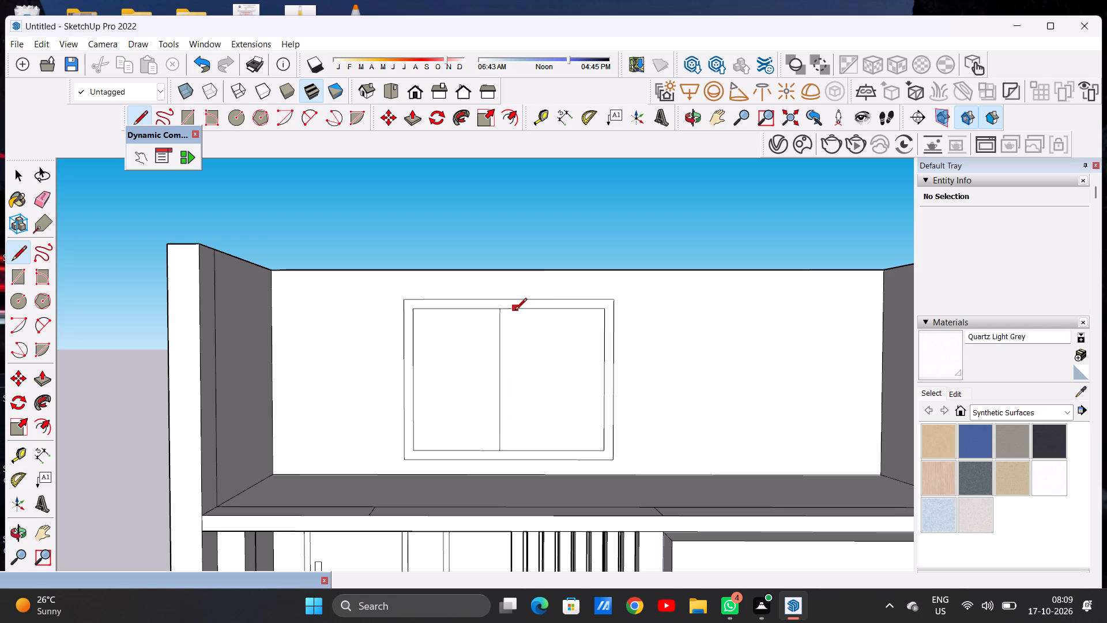
left_click(515, 311)
left_click(519, 451)
Draw two closely spaced full-height vertical lines in the window's left pane, forming a mullion thinner than the central one.
scroll(455, 311, "up", 5)
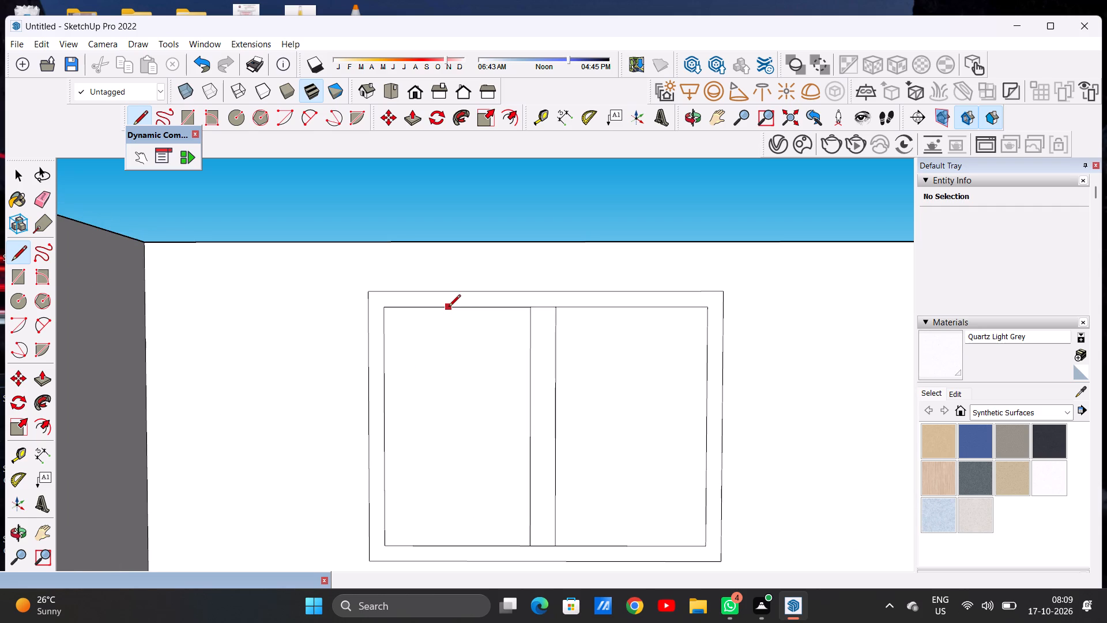
left_click(449, 307)
scroll(448, 318, "down", 13)
scroll(446, 371, "up", 6)
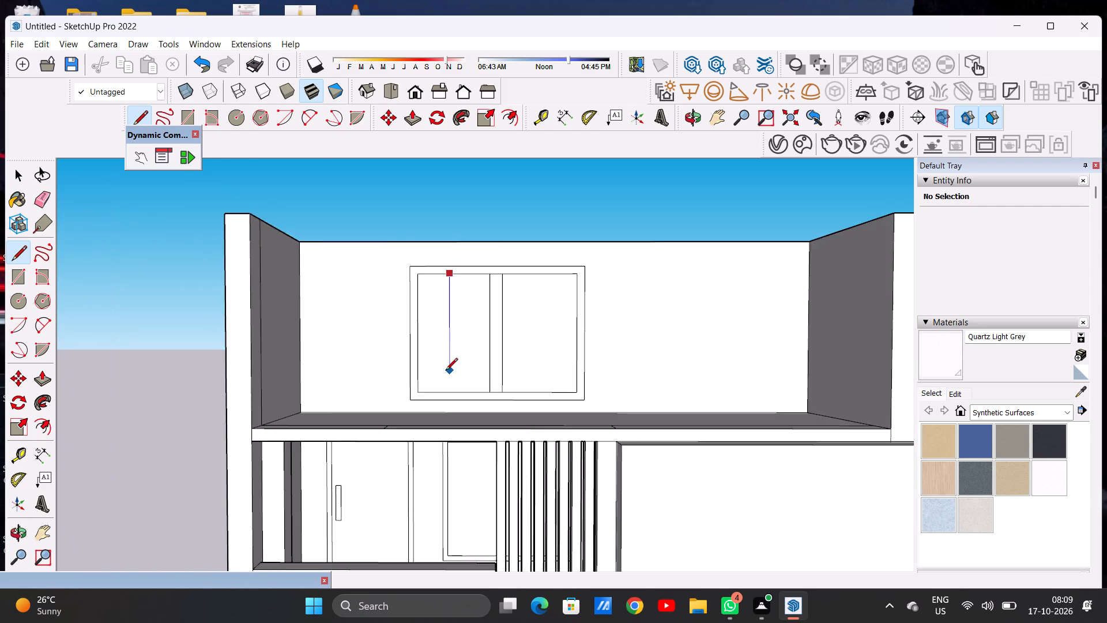
scroll(446, 371, "up", 1)
left_click(450, 396)
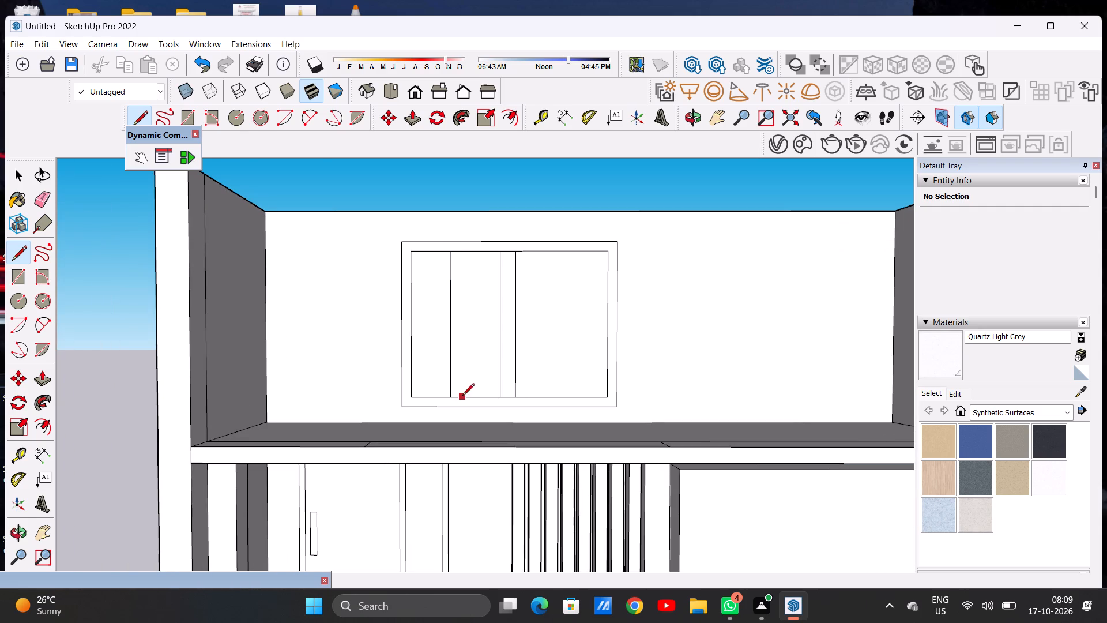
left_click(459, 397)
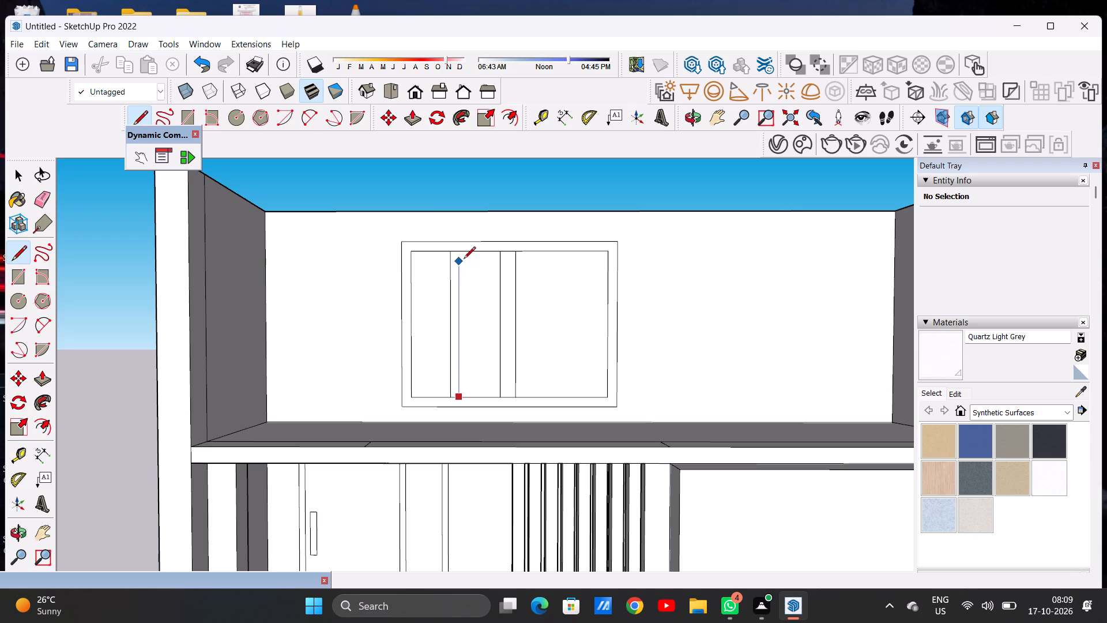
left_click(464, 253)
key("space")
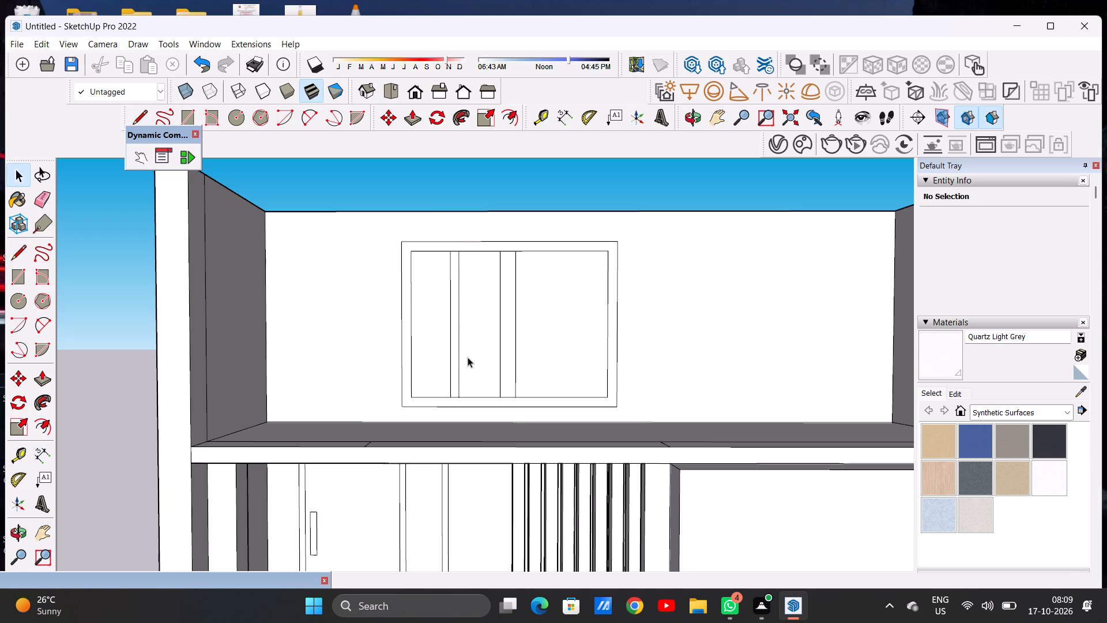
Copy the thin mullion strip horizontally from the window's left pane to the middle of its right pane.
double_click(453, 388)
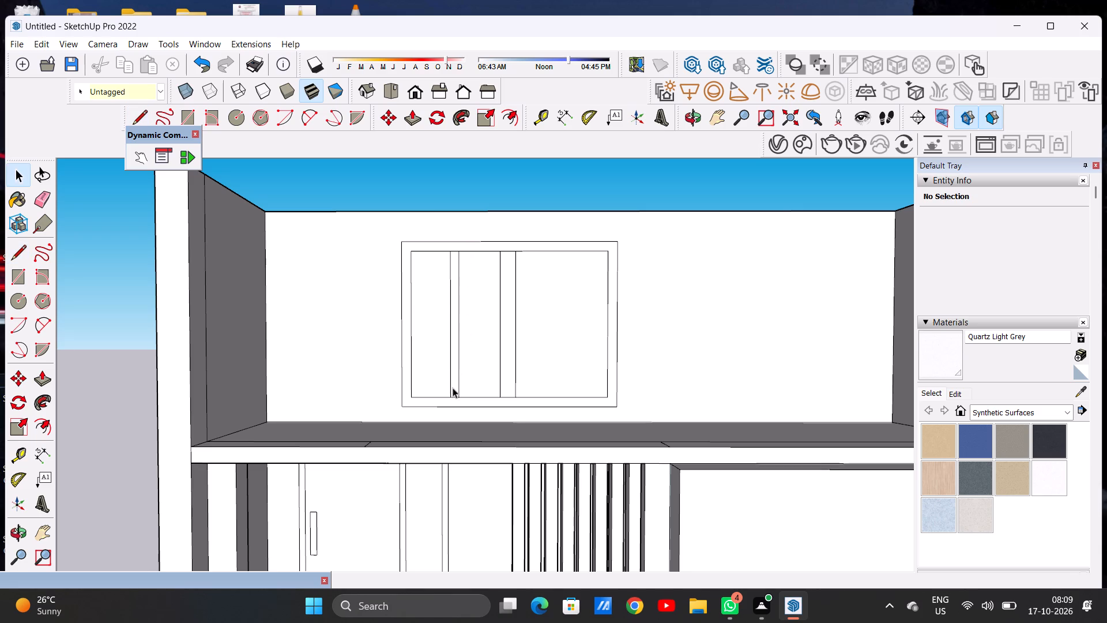
key("m")
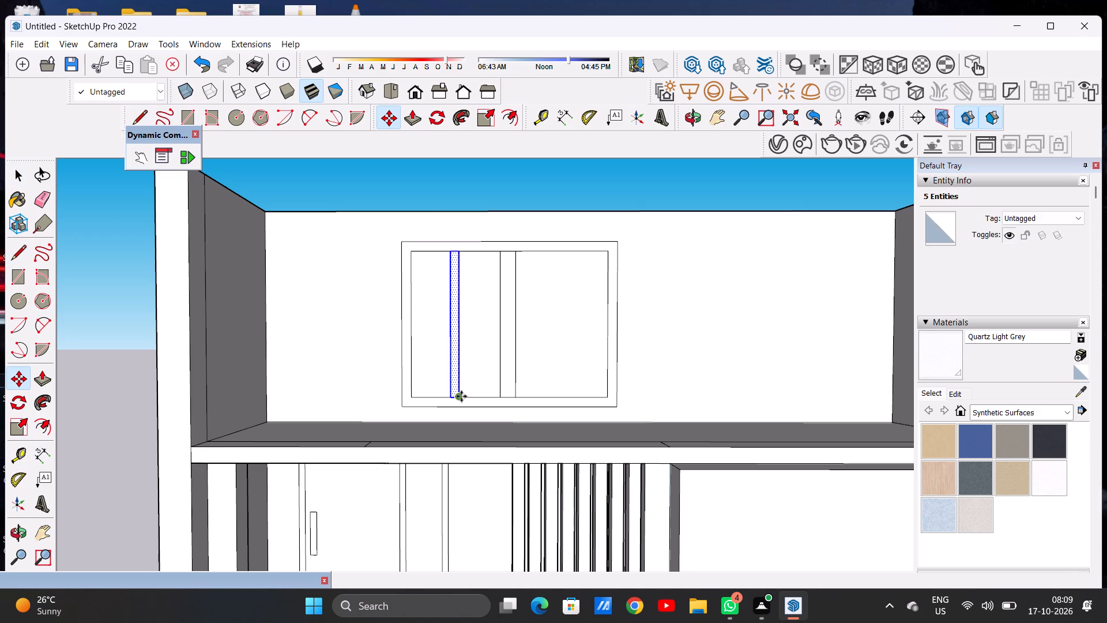
left_click(461, 396)
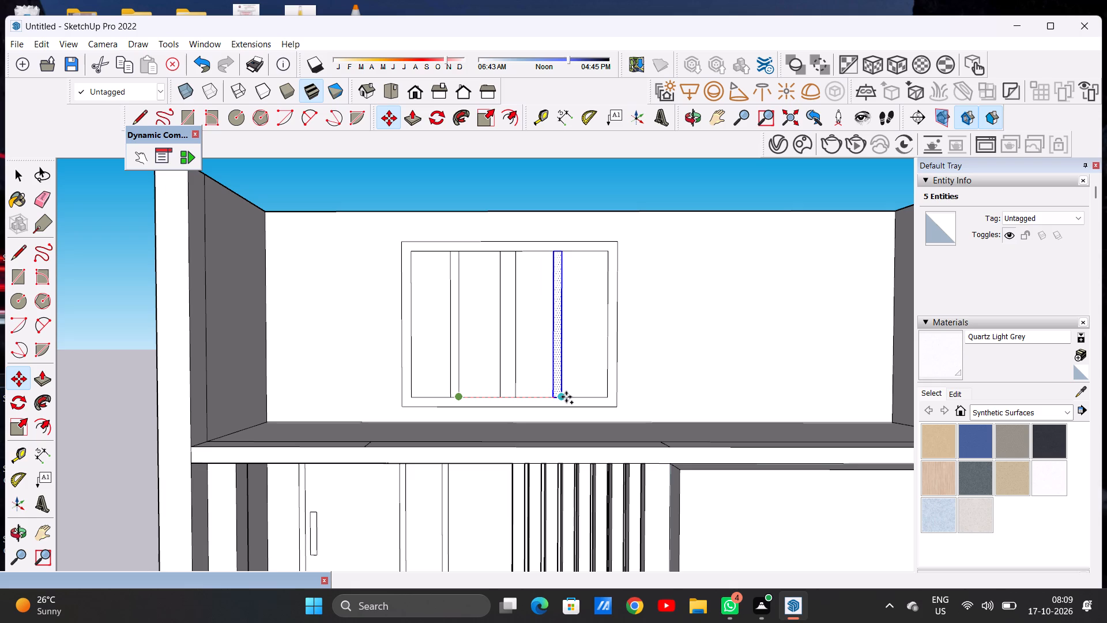
left_click(566, 397)
key("space")
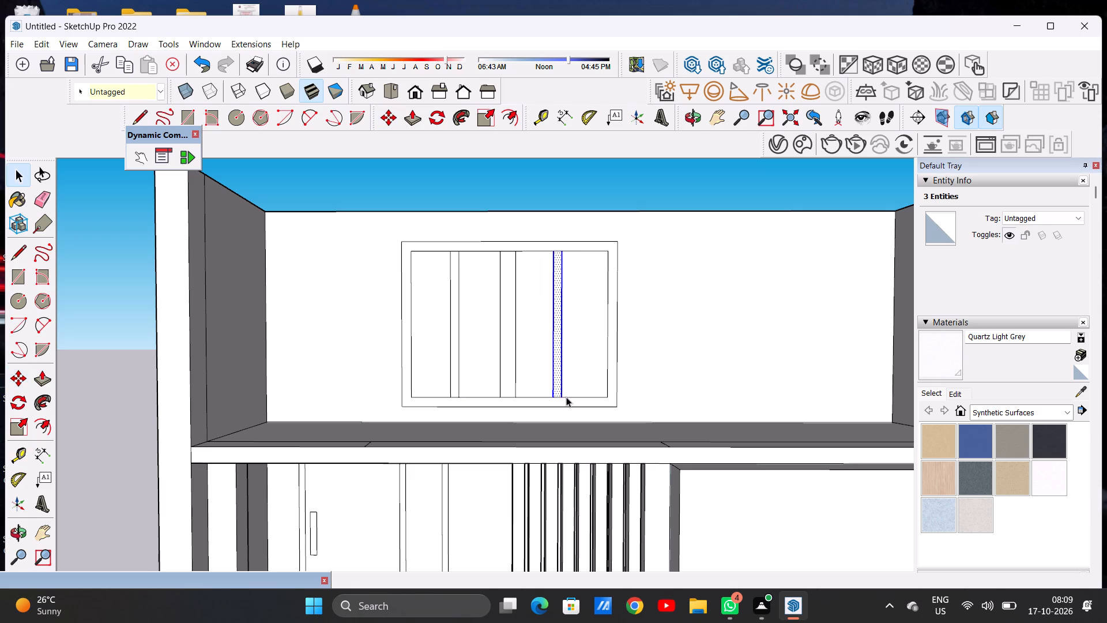
left_click(540, 181)
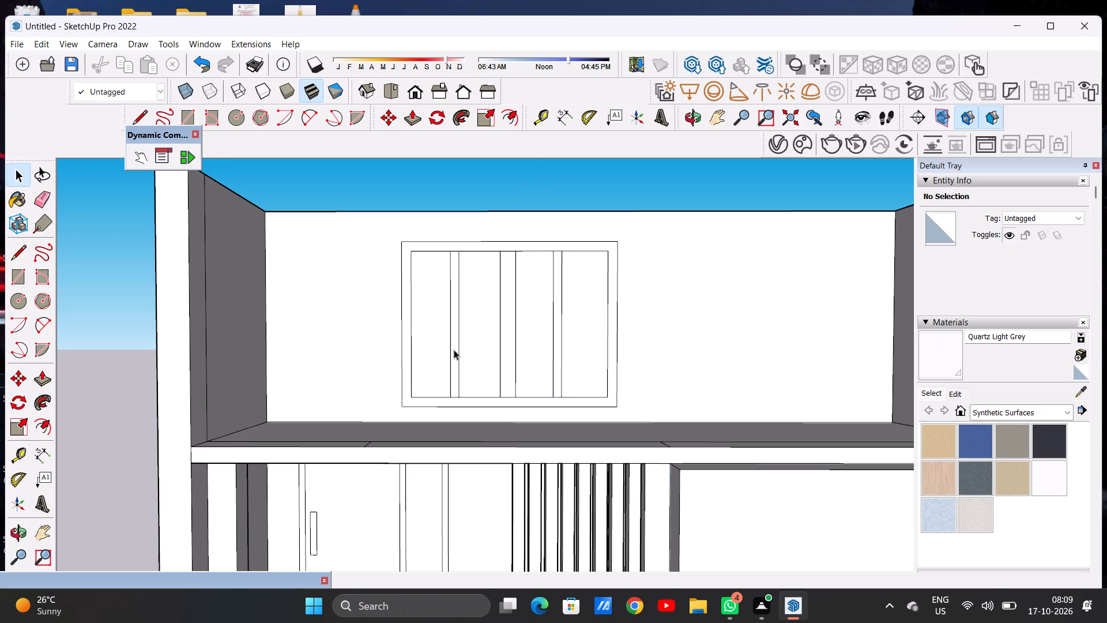
scroll(453, 354, "down", 5)
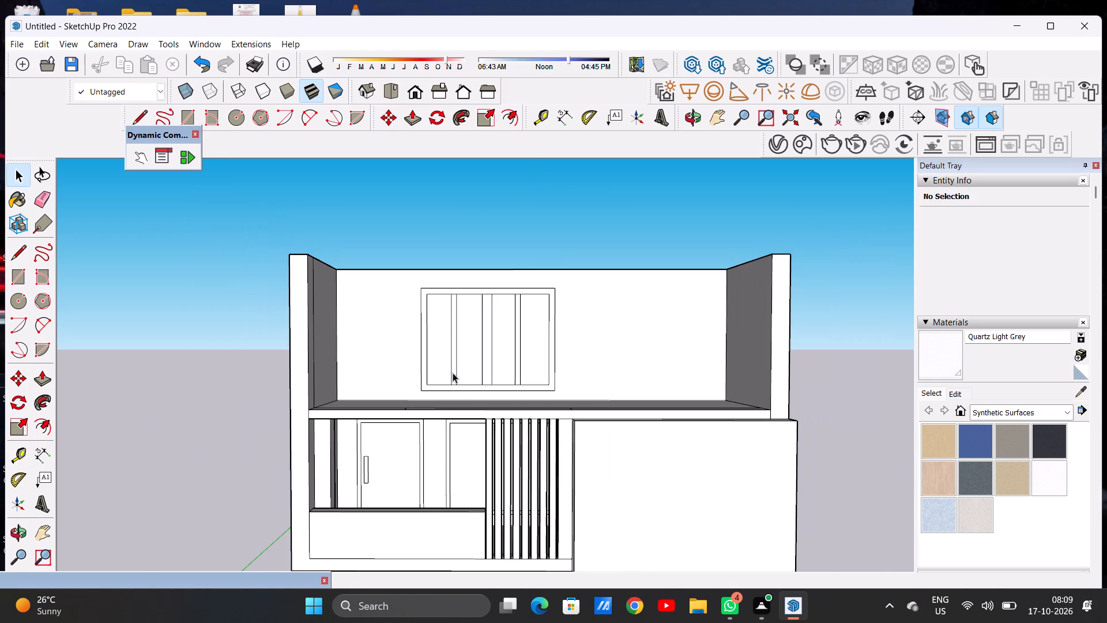
scroll(453, 373, "down", 3)
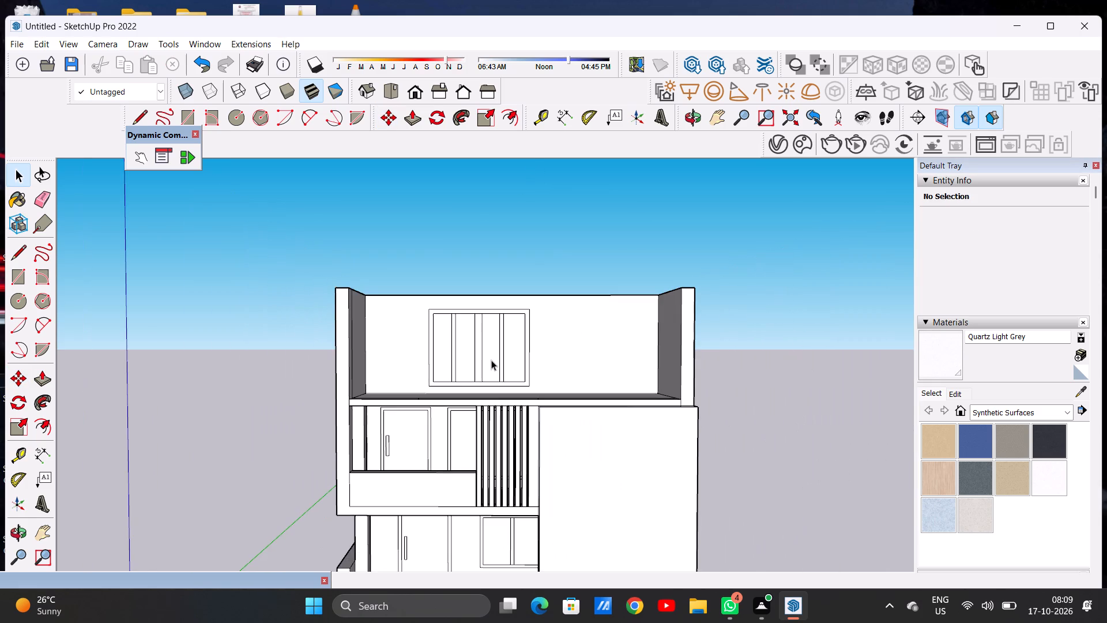
Draw a tall door rectangle on the second floor's recessed wall, rising from the floor beside the mullioned window to about the window's top.
scroll(491, 360, "up", 5)
scroll(525, 335, "down", 5)
middle_click_drag(546, 303, 547, 328)
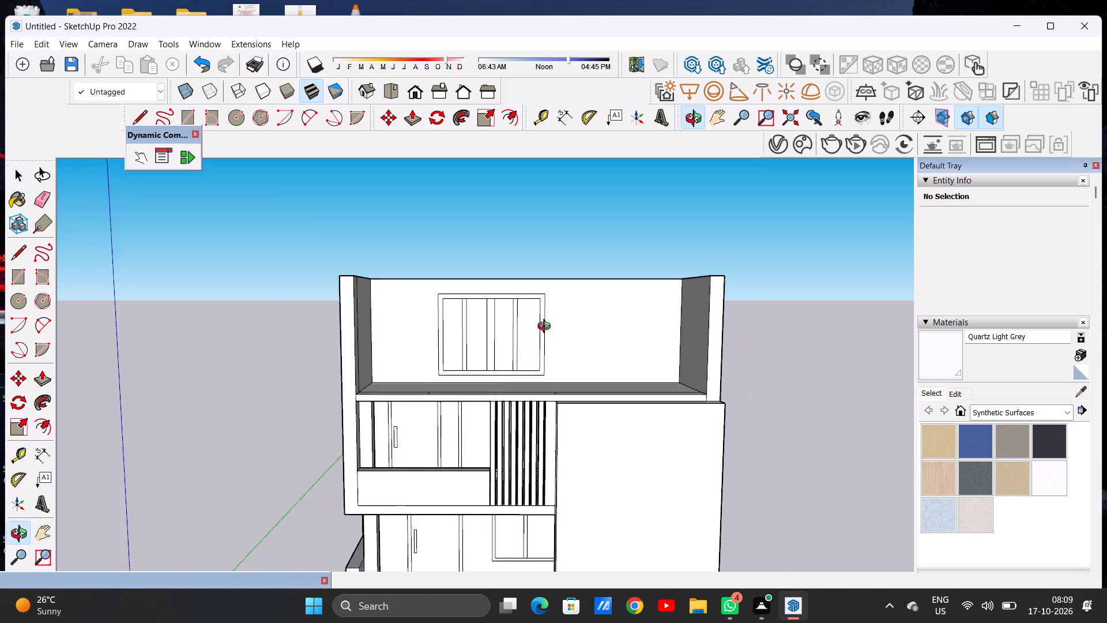
middle_click_drag(547, 328, 549, 365)
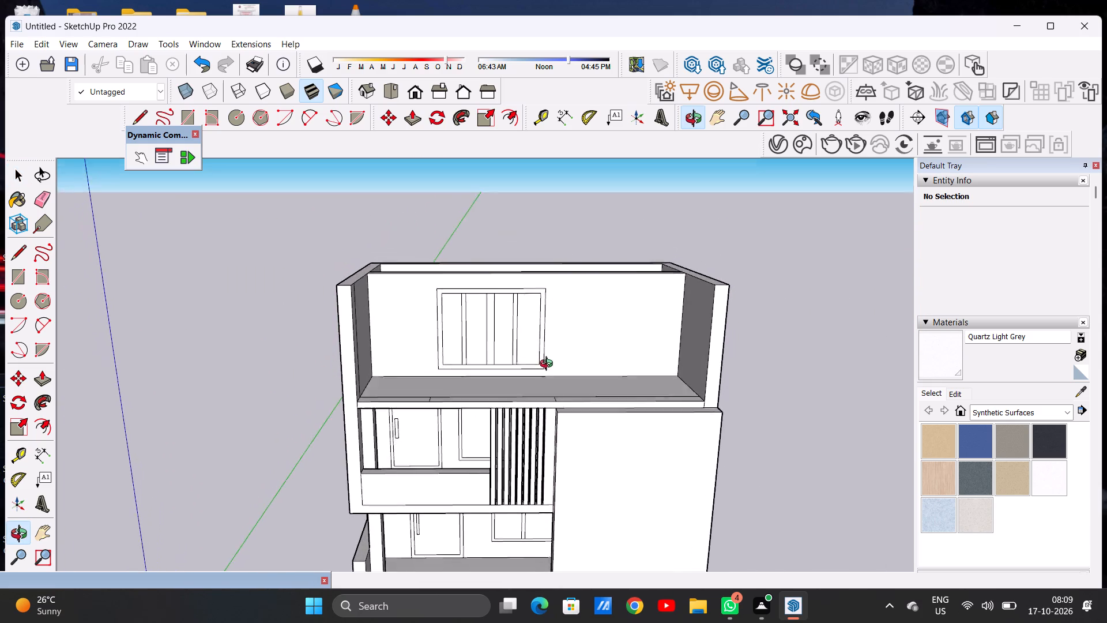
middle_click_drag(549, 365, 543, 331)
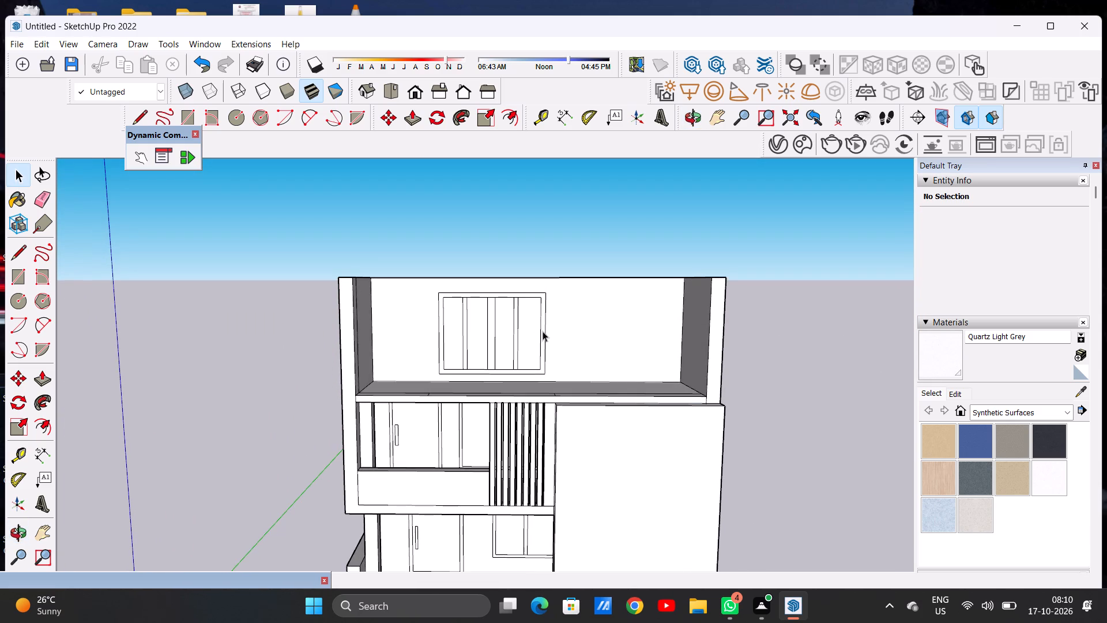
scroll(411, 356, "down", 3)
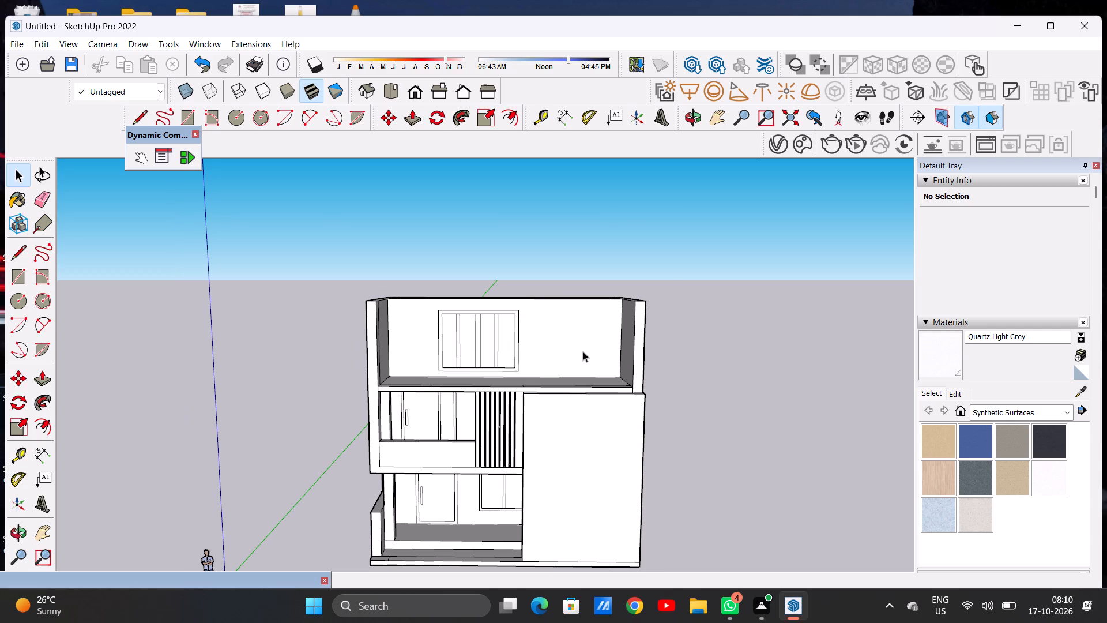
scroll(583, 351, "up", 6)
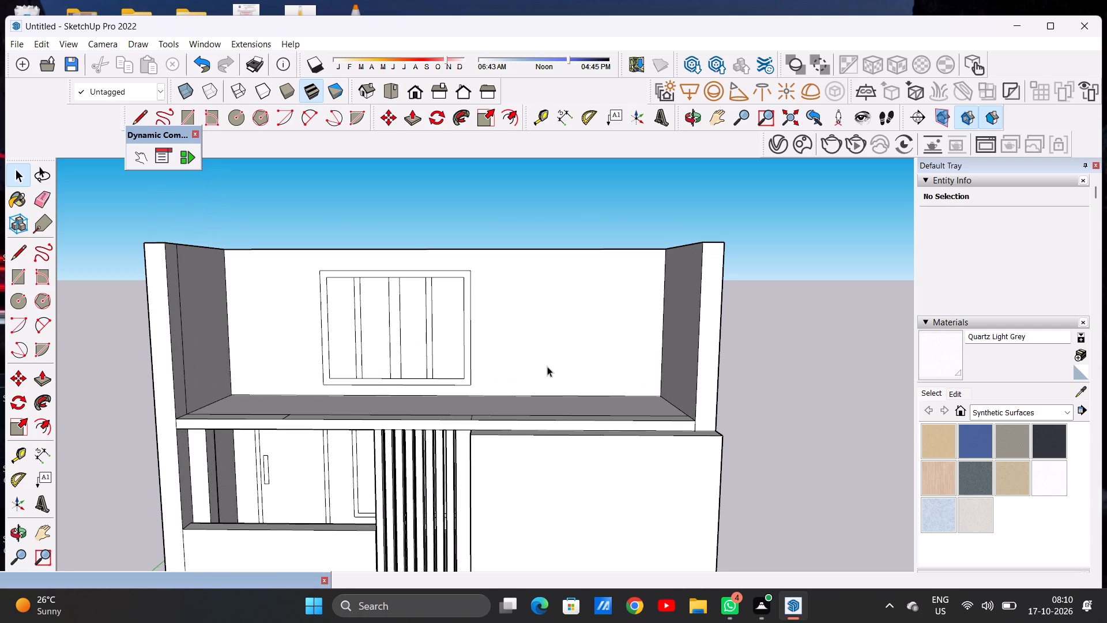
key("r")
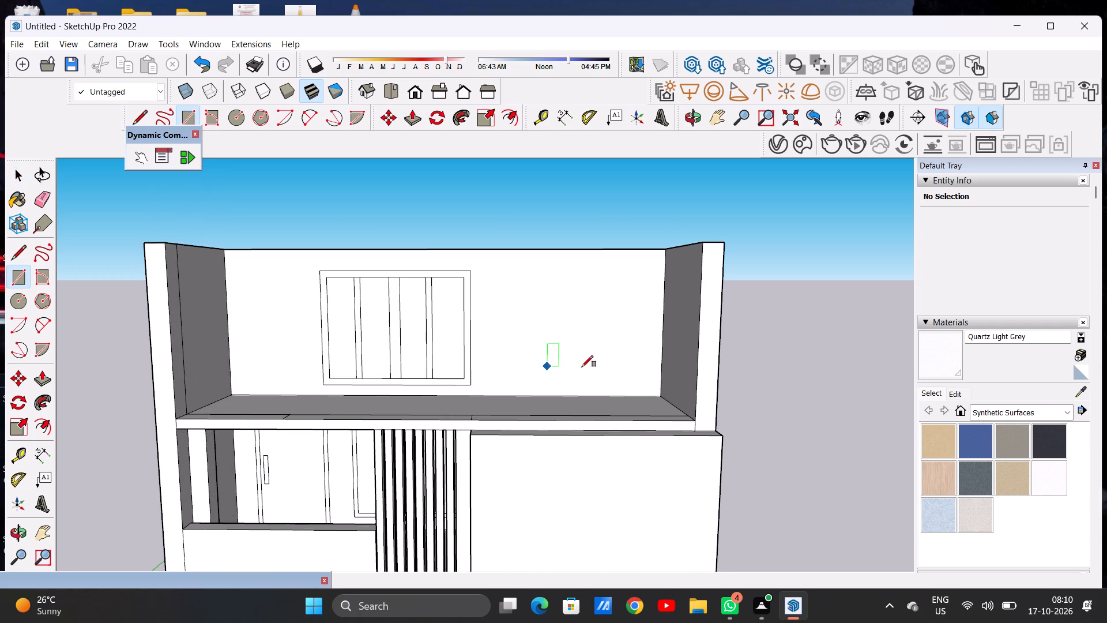
left_click(513, 393)
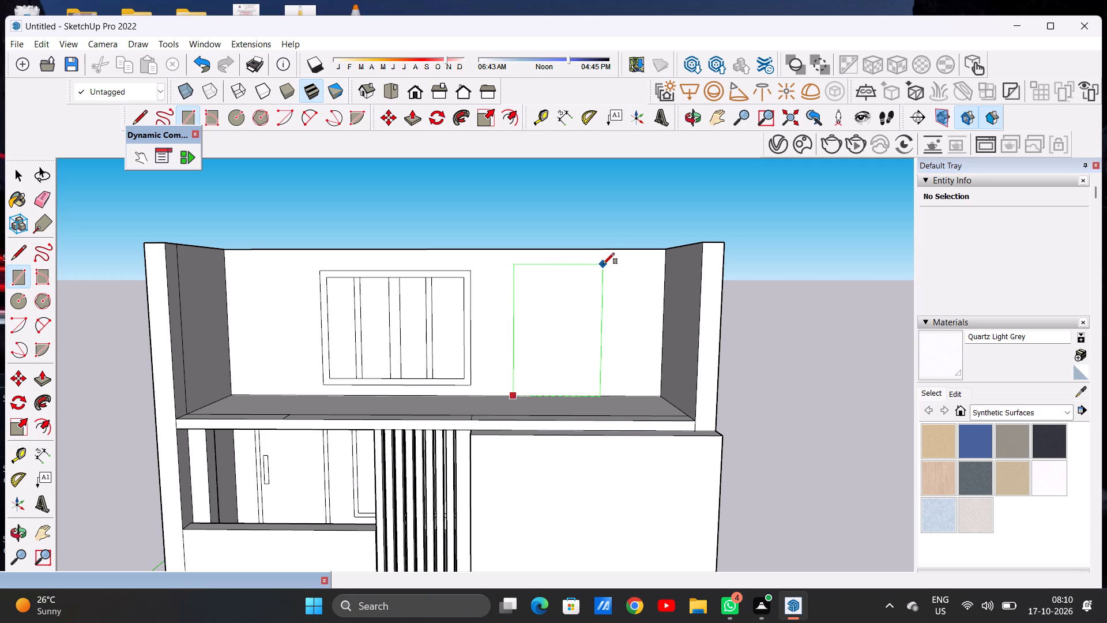
left_click(594, 268)
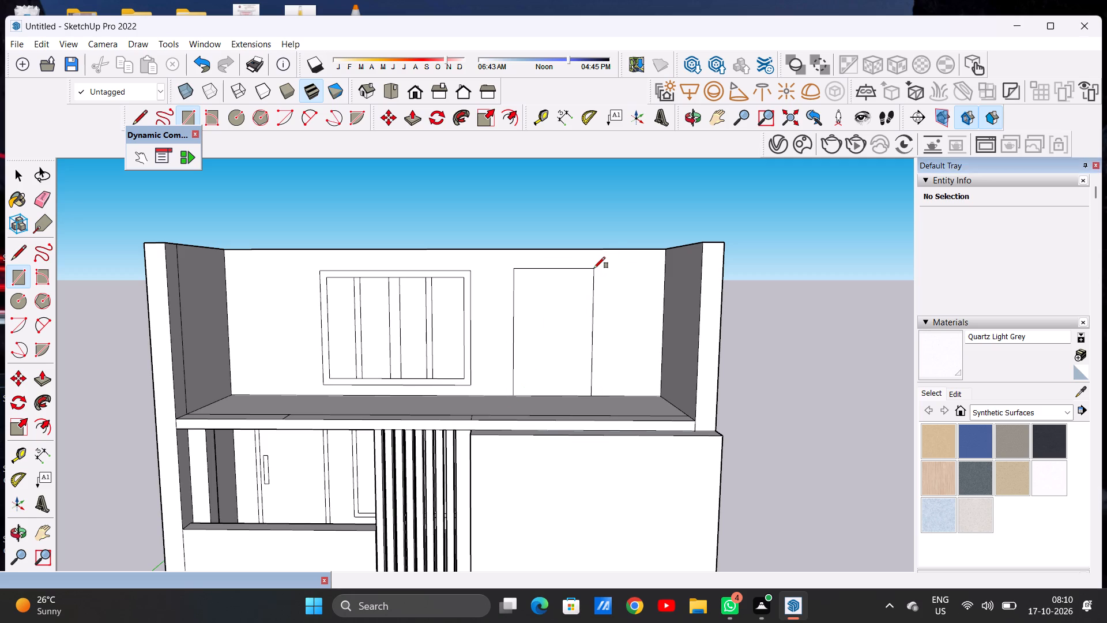
key("space")
Offset the door rectangle's outline slightly inward to form a narrow door frame.
type("OF")
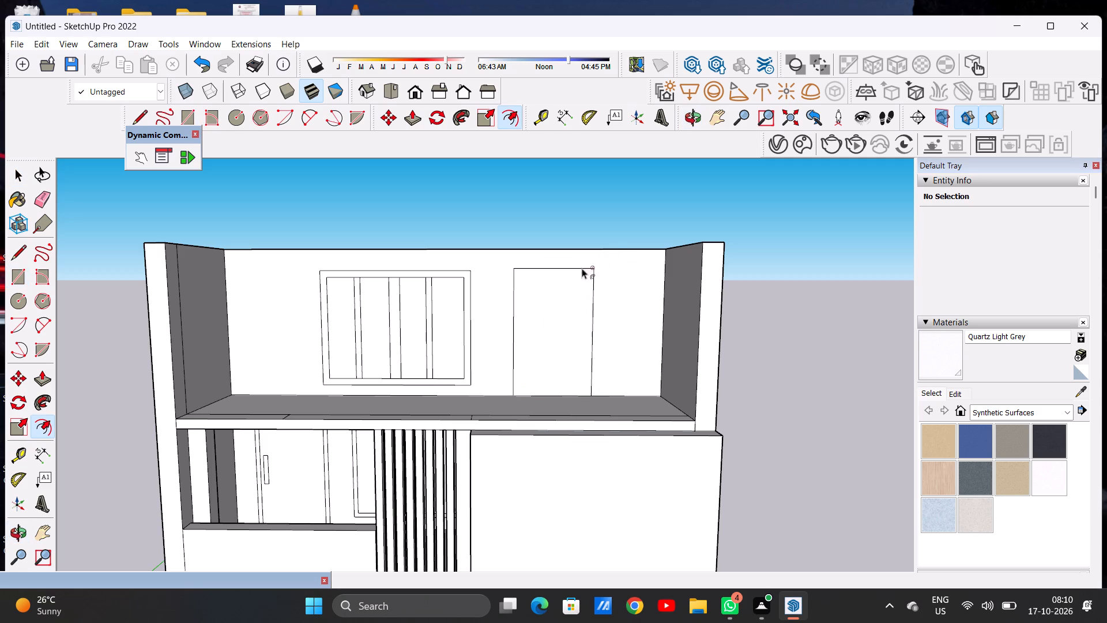
left_click(564, 284)
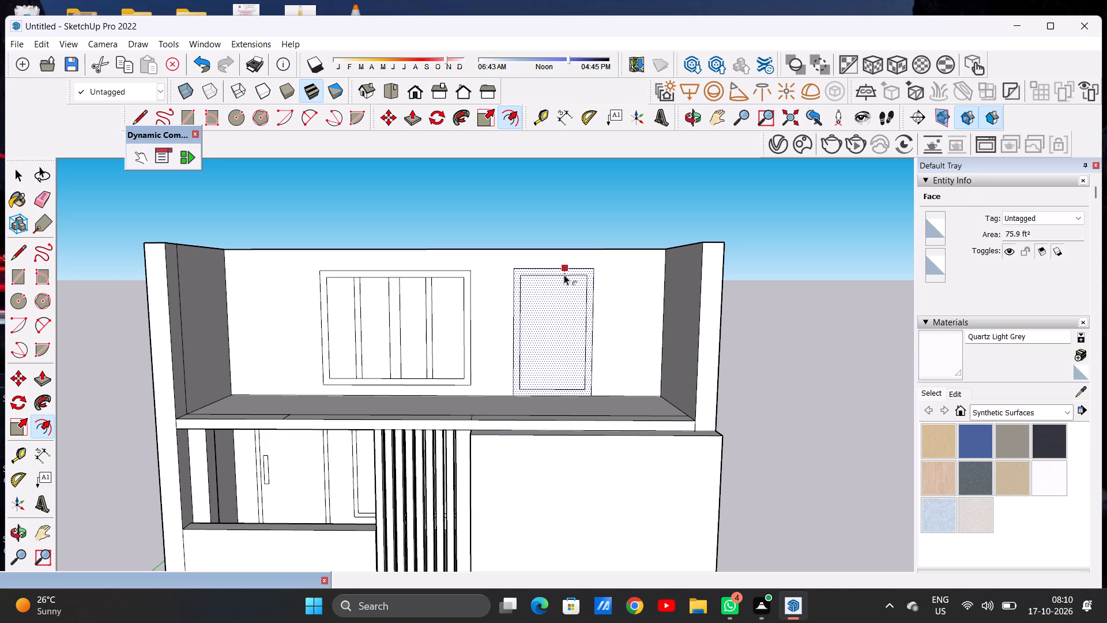
left_click(564, 276)
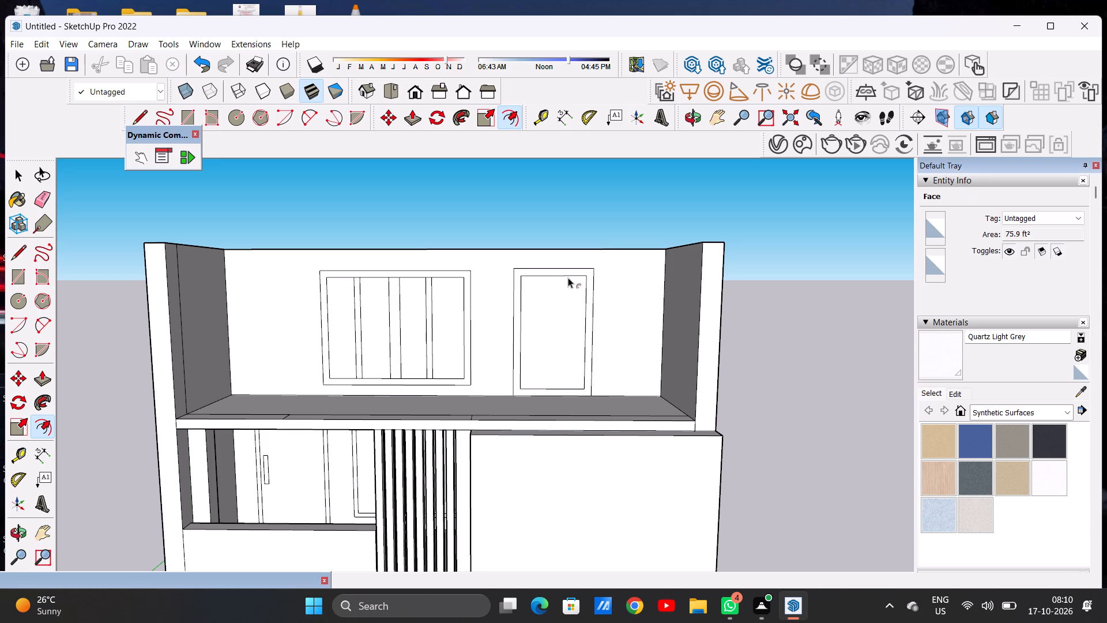
key("space")
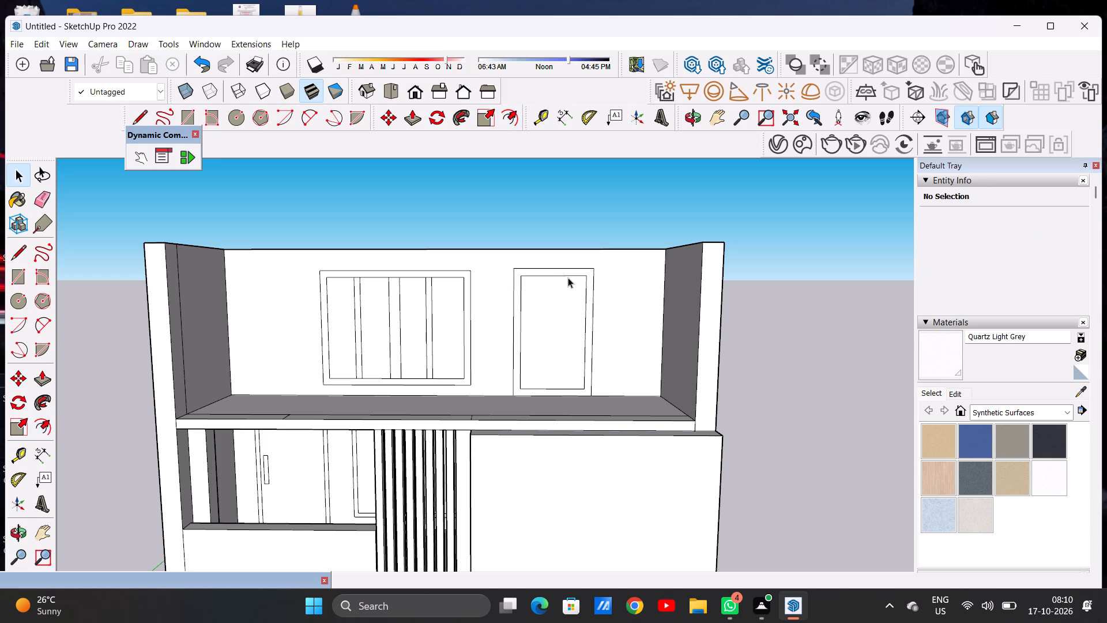
Draw a narrow vertical handle rectangle inside the door panel, near the edge closest to the window and around mid-height.
key("r")
scroll(539, 347, "up", 5)
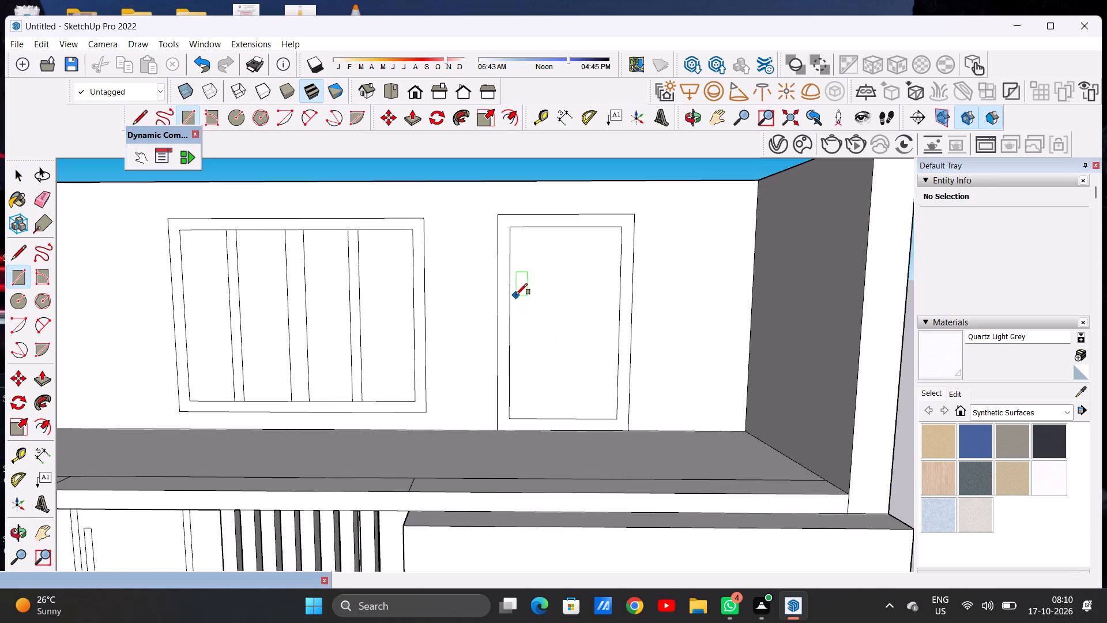
left_click(517, 292)
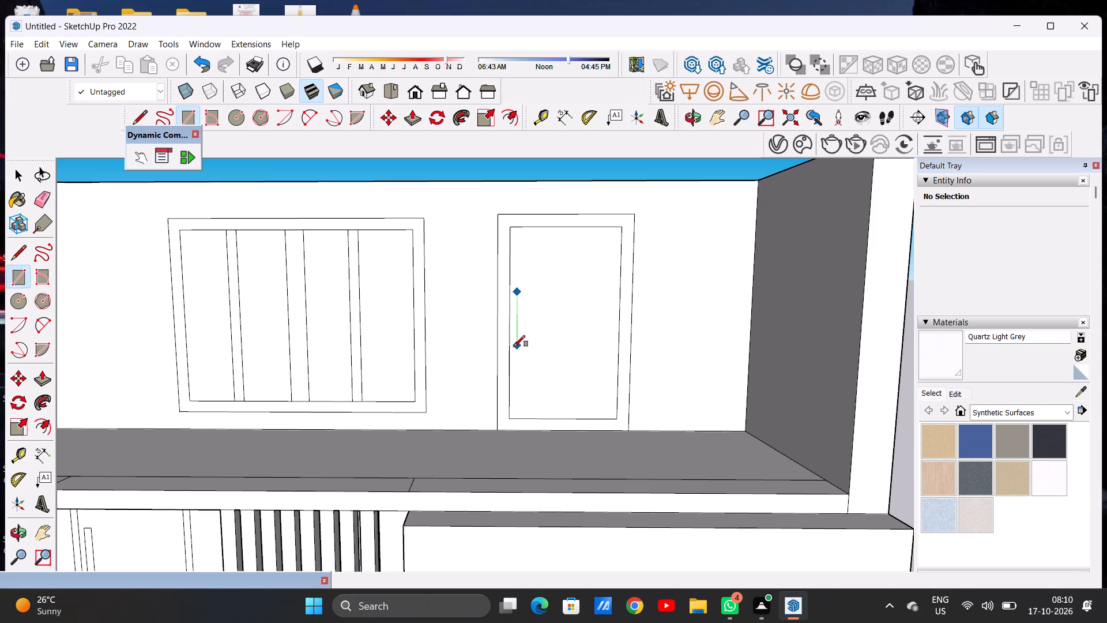
left_click(517, 349)
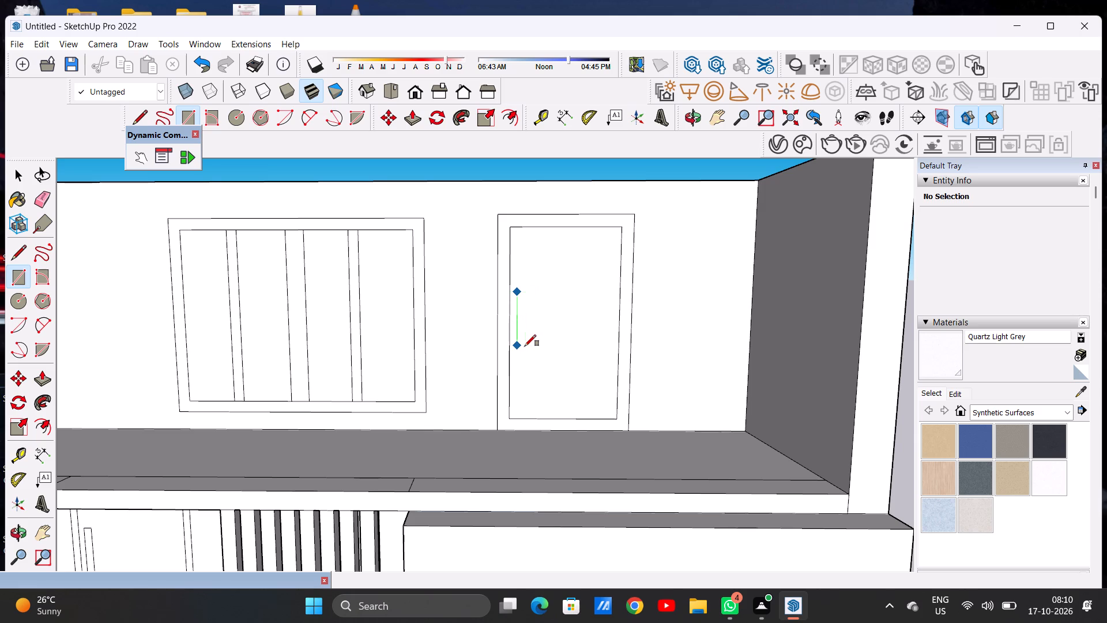
left_click(525, 350)
key("space")
Push/Pull the top face of the plain front block upward to match the top of the second floor's side wall.
scroll(520, 359, "down", 12)
scroll(501, 340, "up", 6)
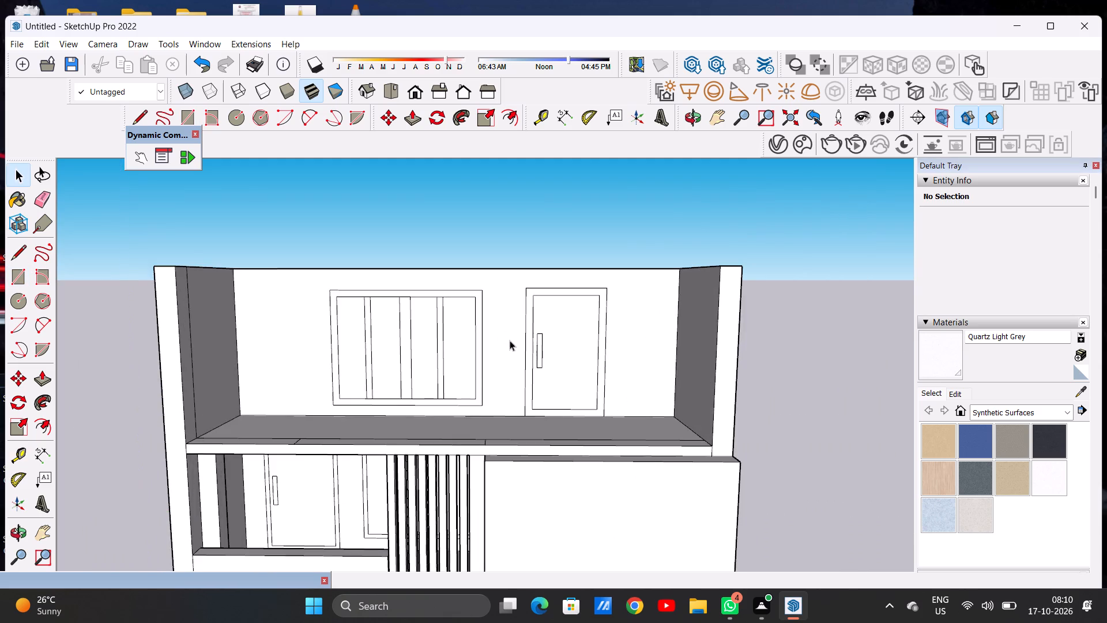
middle_click_drag(511, 340, 519, 513)
scroll(541, 394, "down", 3)
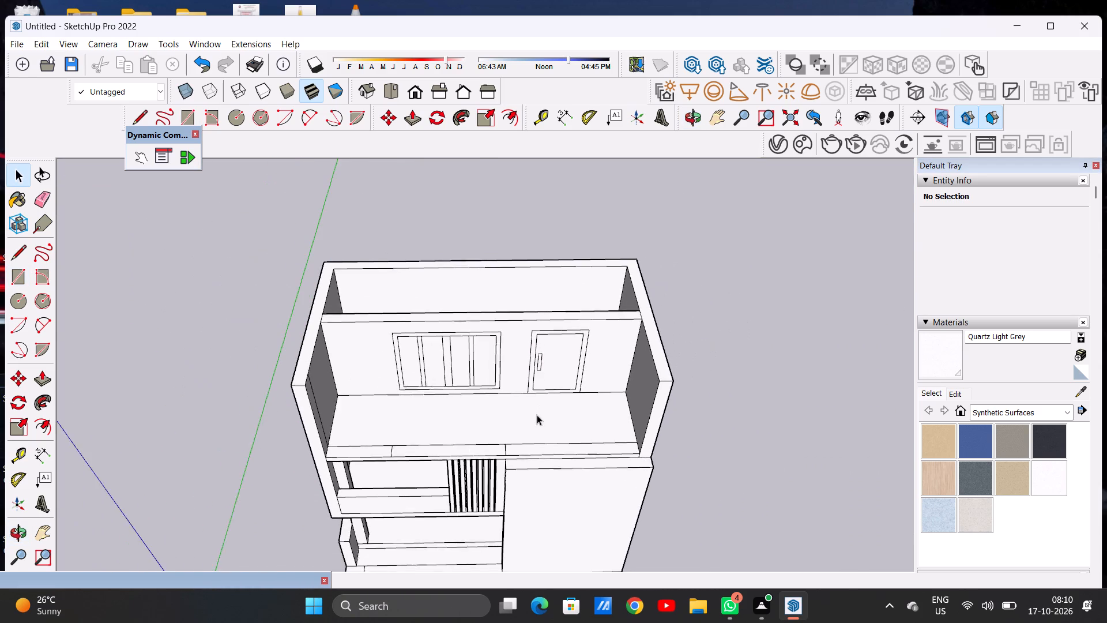
scroll(537, 415, "down", 2)
scroll(637, 464, "up", 5)
key("p")
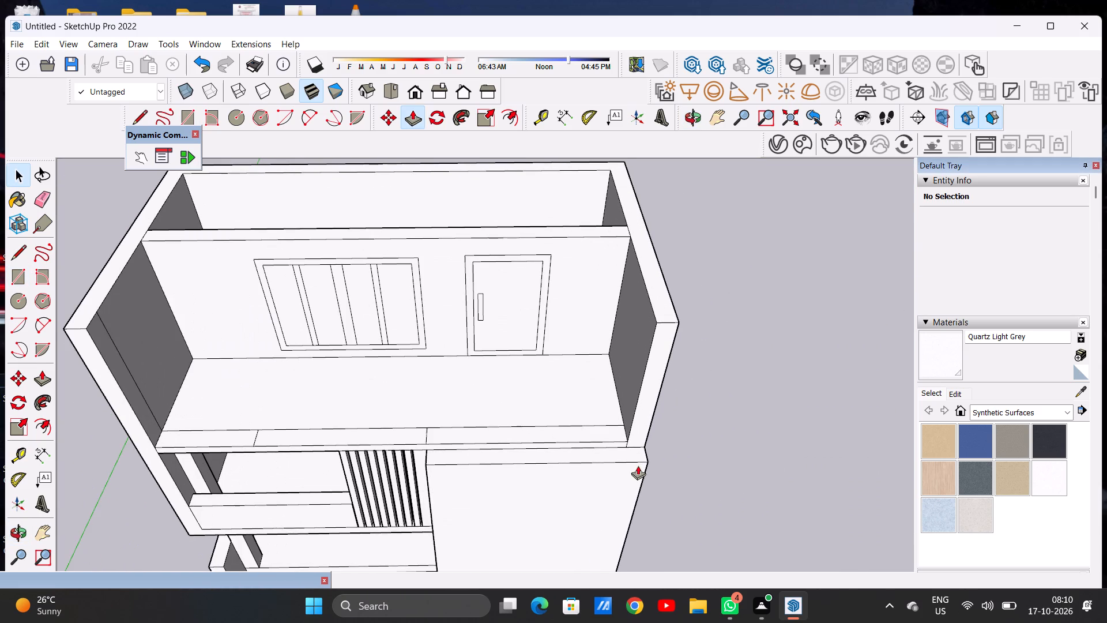
scroll(630, 442, "up", 5)
left_click(642, 459)
scroll(642, 396, "down", 9)
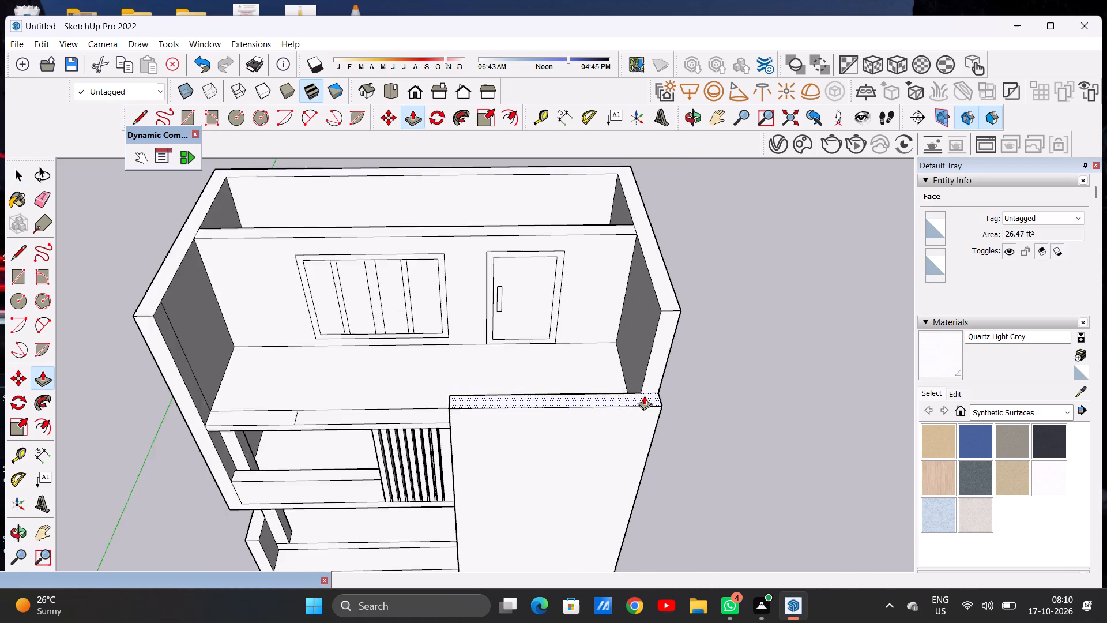
scroll(671, 326, "up", 10)
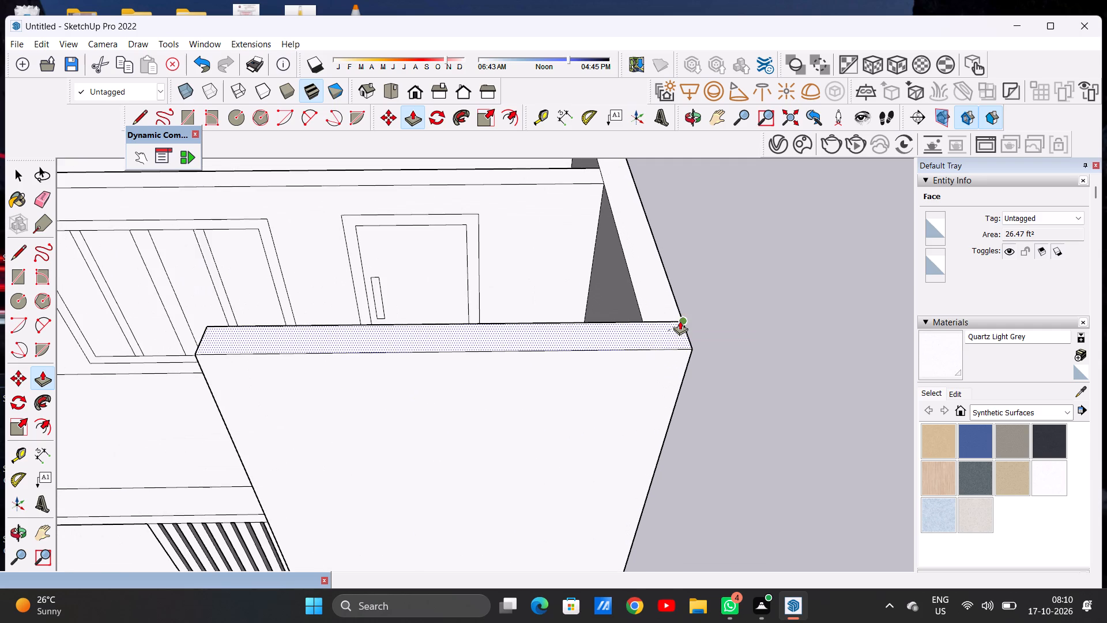
left_click(680, 321)
key("space")
Examine the villa's massing from the front and from above, checking the raised front block against the second floor.
scroll(499, 383, "down", 16)
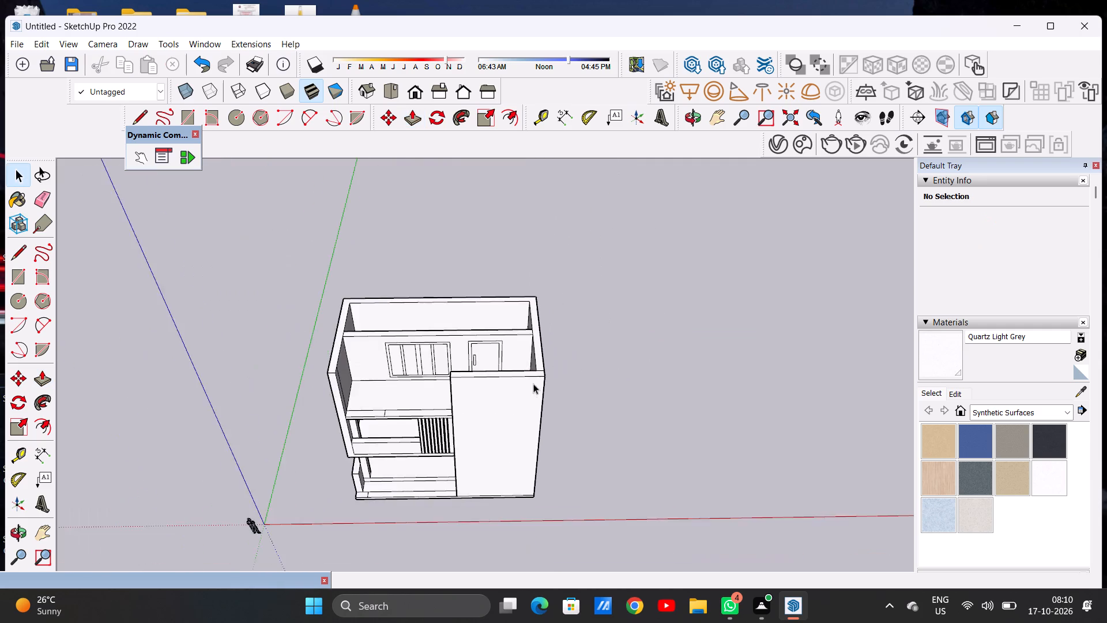
scroll(533, 384, "down", 4)
middle_click_drag(521, 428, 523, 294)
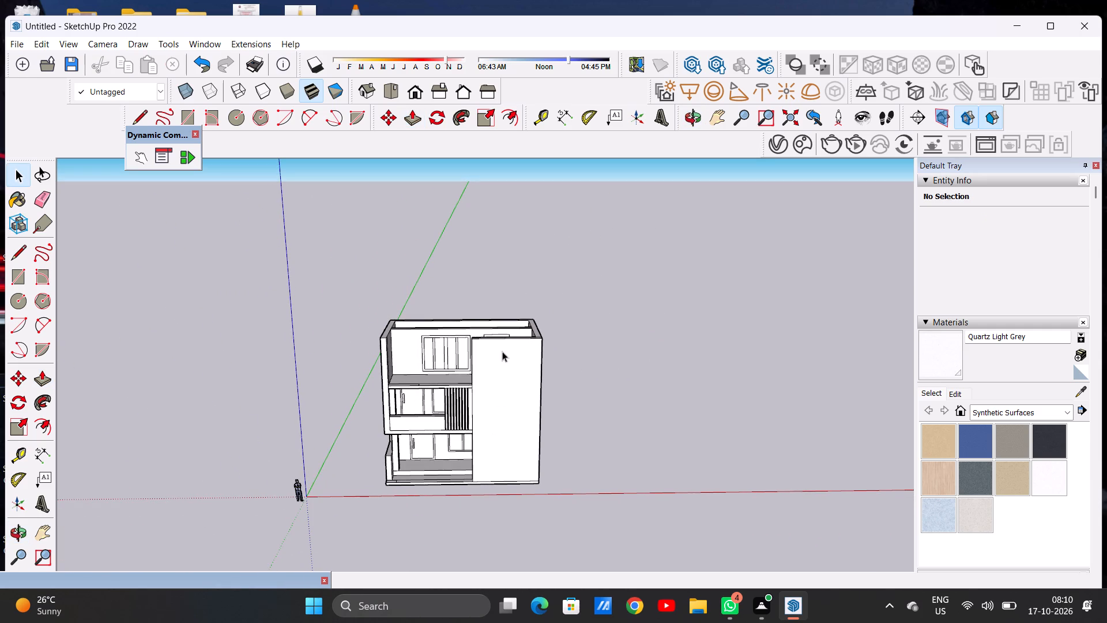
middle_click_drag(504, 339, 515, 302)
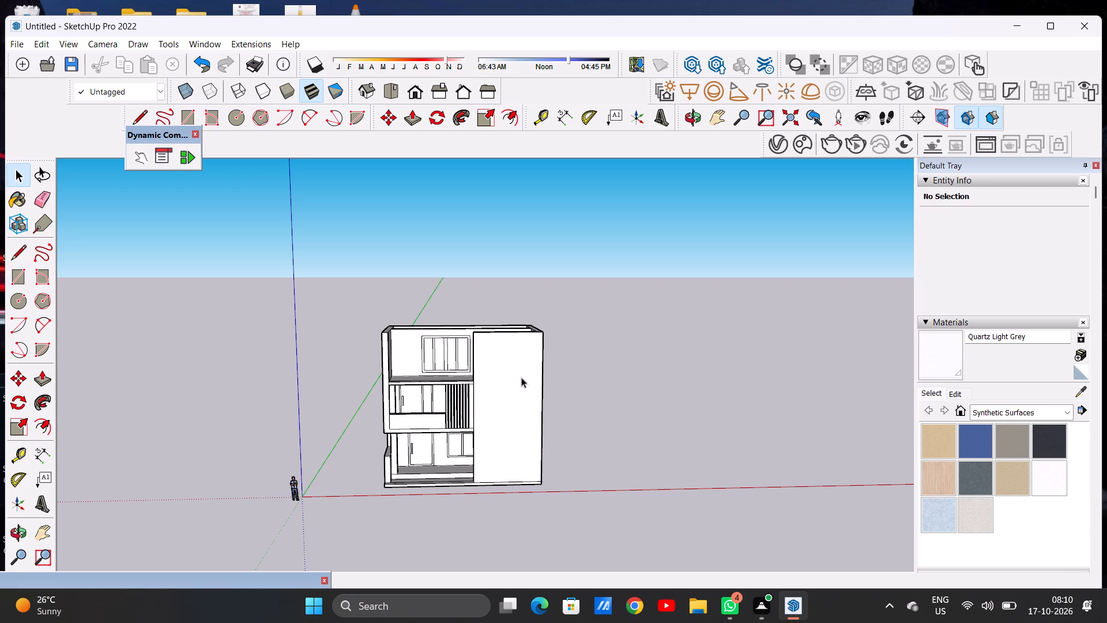
scroll(532, 380, "down", 5)
scroll(457, 376, "up", 12)
middle_click_drag(514, 414, 521, 494)
middle_click_drag(537, 430, 496, 485)
middle_click_drag(496, 485, 511, 497)
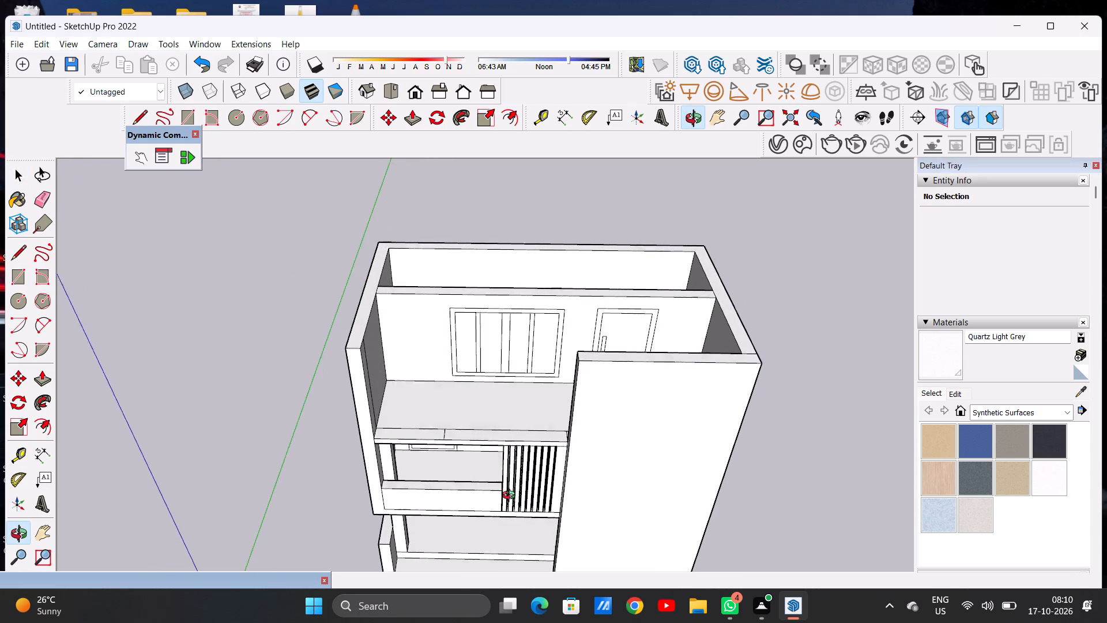
middle_click_drag(511, 497, 530, 509)
scroll(565, 422, "up", 3)
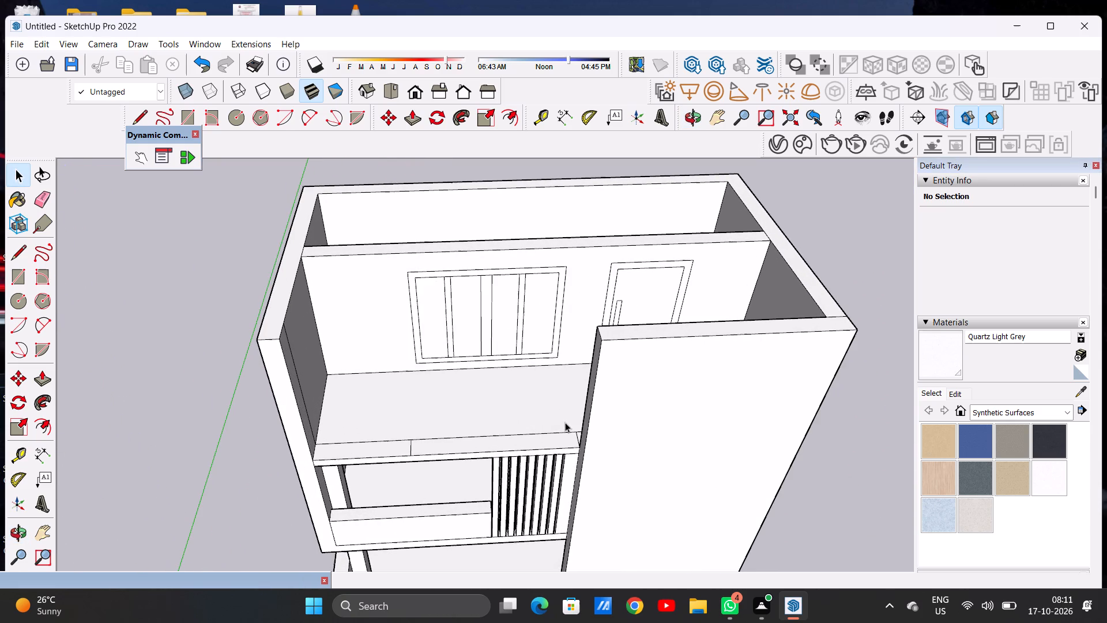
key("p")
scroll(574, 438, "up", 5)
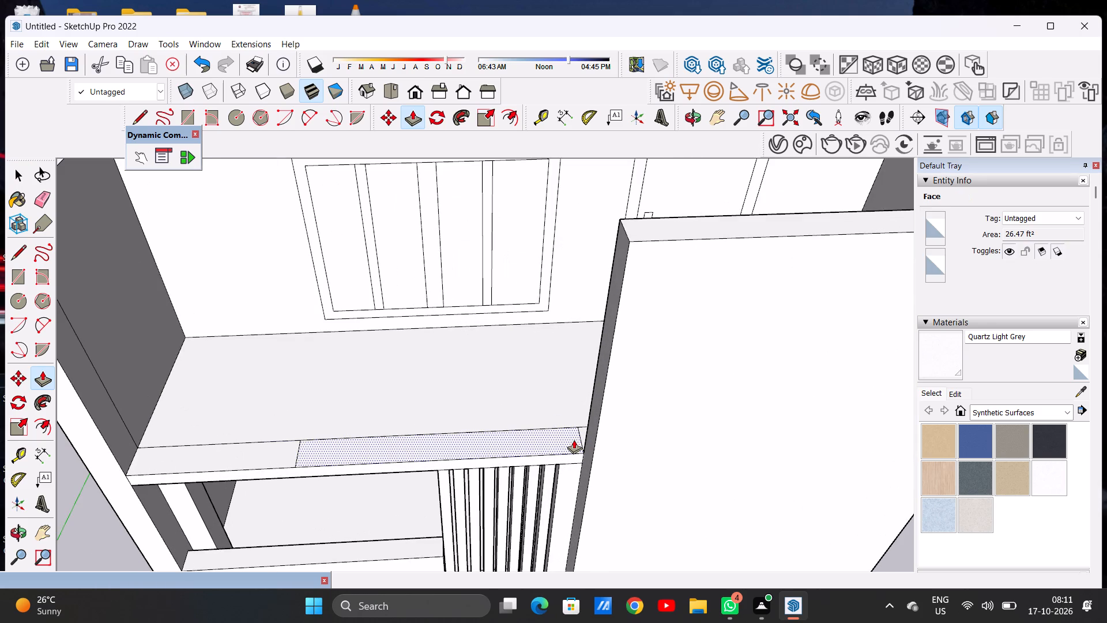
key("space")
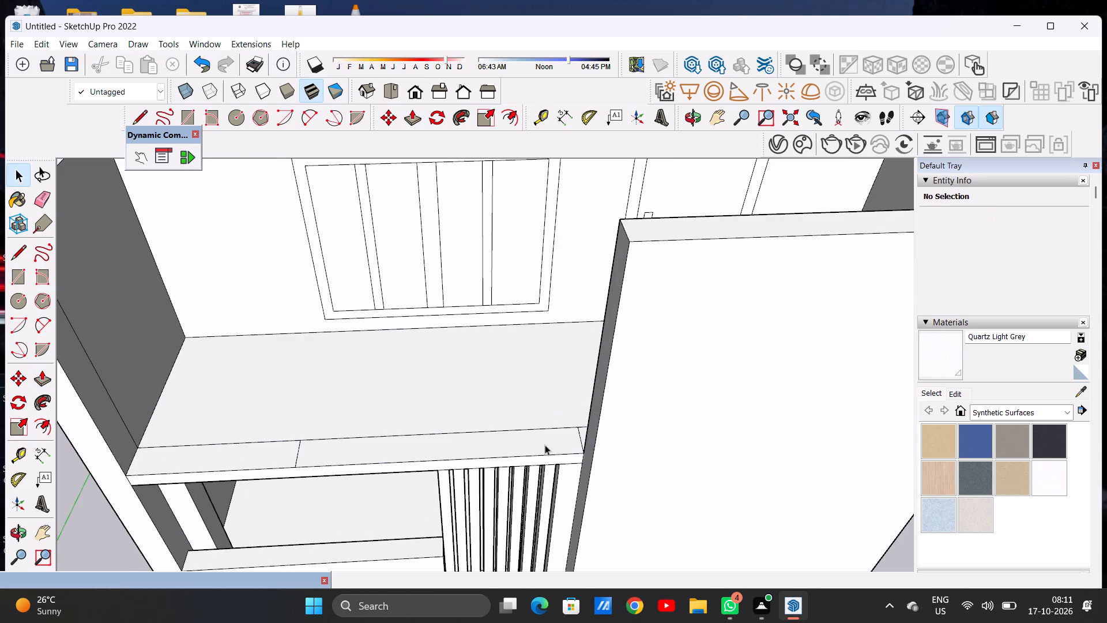
Push/Pull the front edge face of the second-floor slab above the slatted terrace outward, flush with the plain front block's face.
scroll(545, 445, "down", 8)
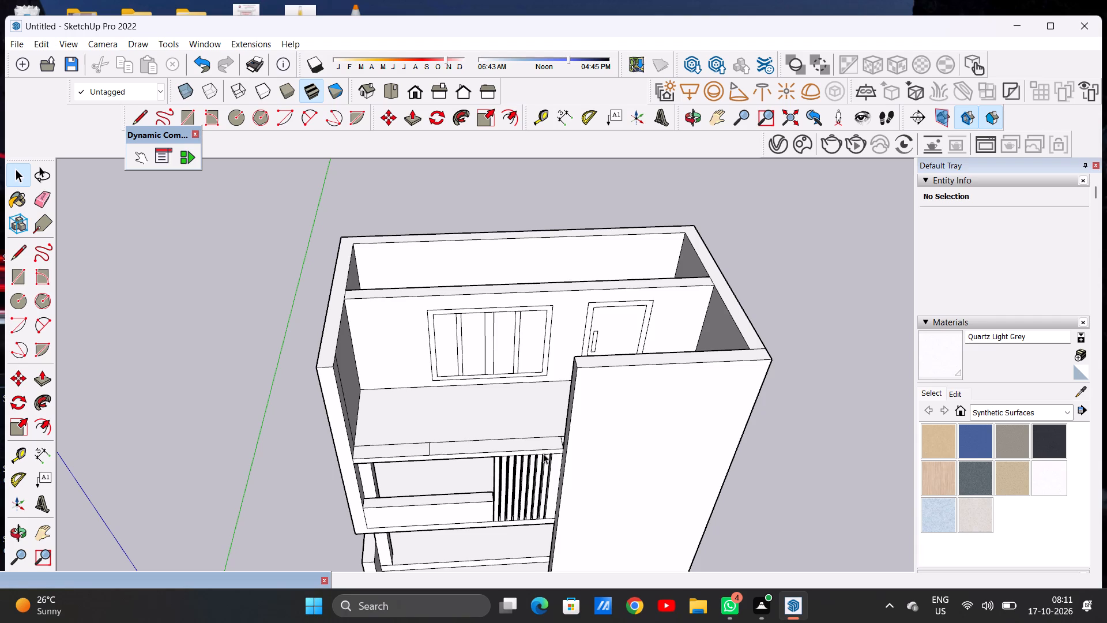
scroll(485, 456, "down", 6)
middle_click_drag(417, 468, 529, 392)
scroll(431, 482, "up", 4)
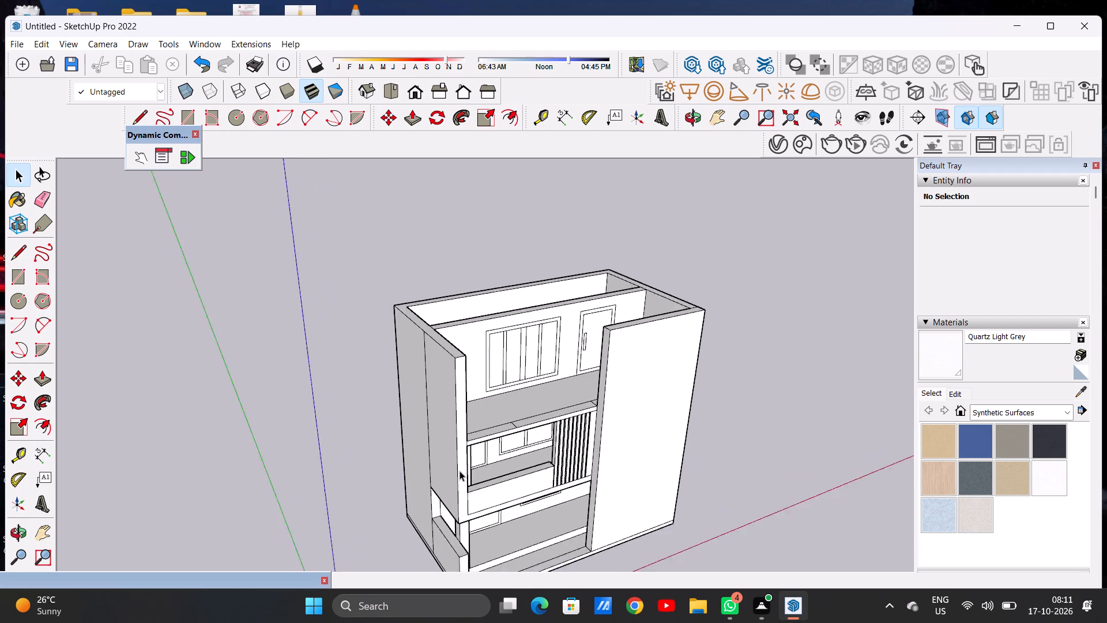
scroll(460, 471, "up", 4)
scroll(598, 372, "up", 4)
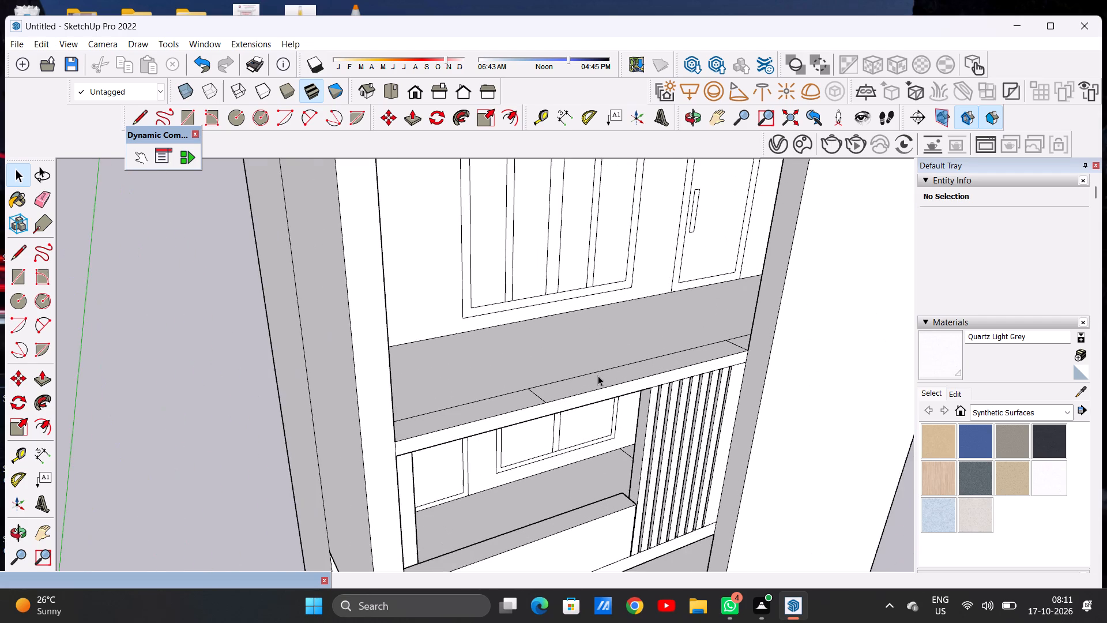
scroll(579, 409, "up", 1)
key("p")
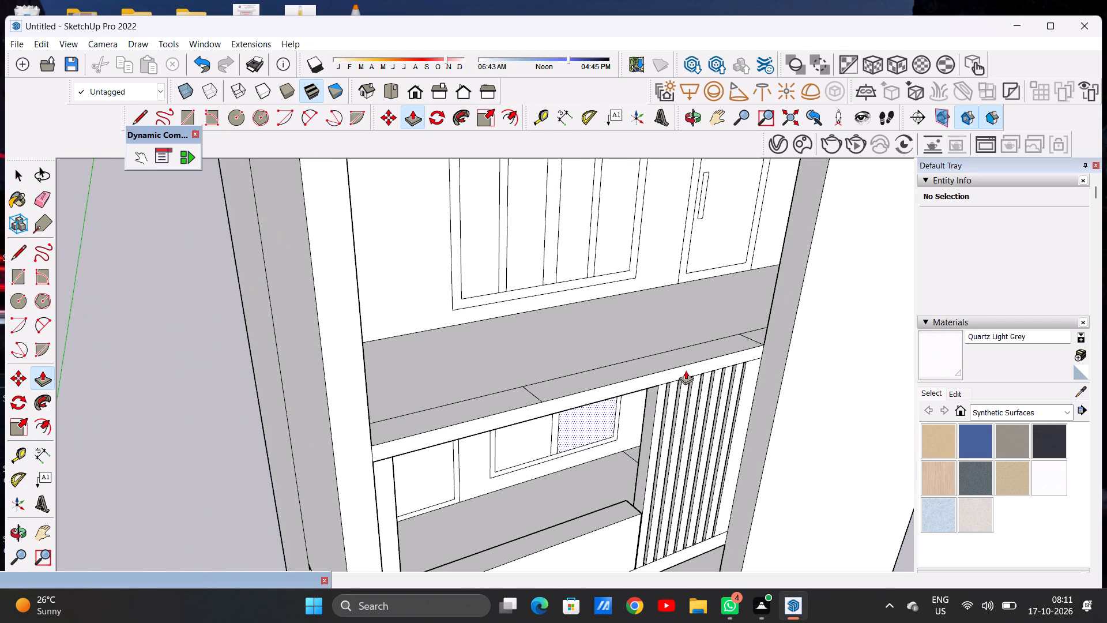
scroll(752, 348, "up", 5)
left_click(753, 348)
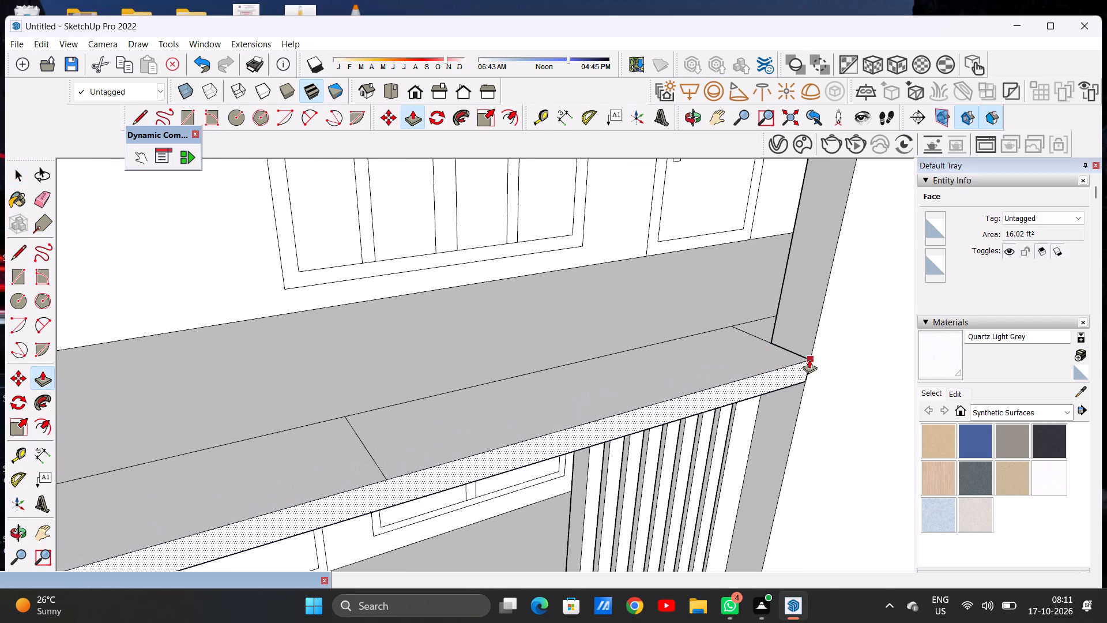
left_click(809, 359)
key("space")
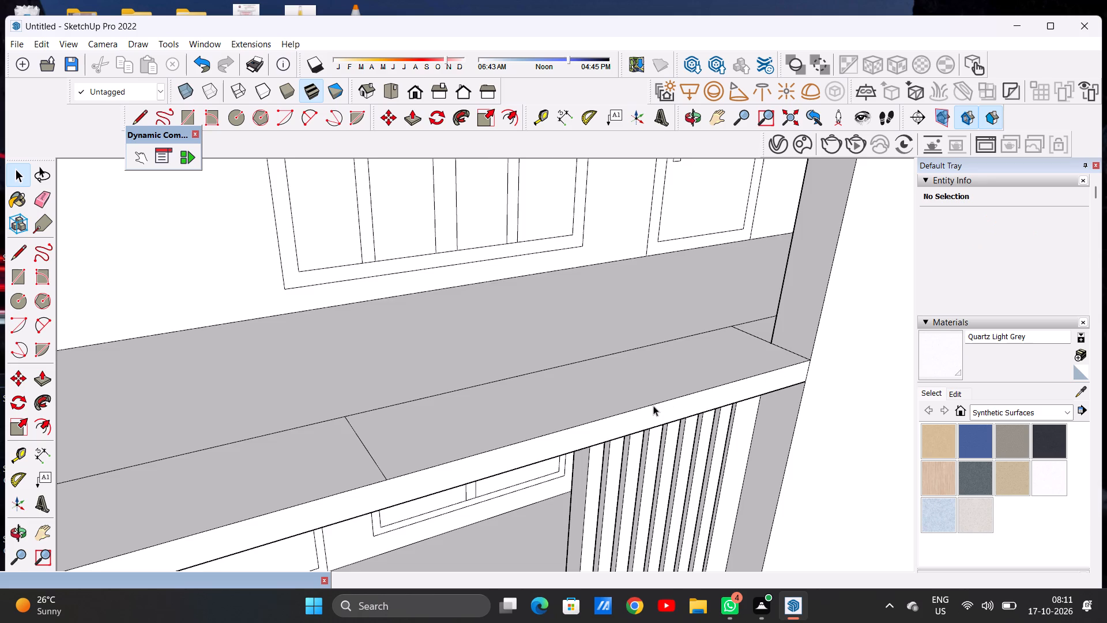
scroll(636, 470, "down", 7)
middle_click_drag(647, 484, 526, 445)
scroll(651, 429, "down", 4)
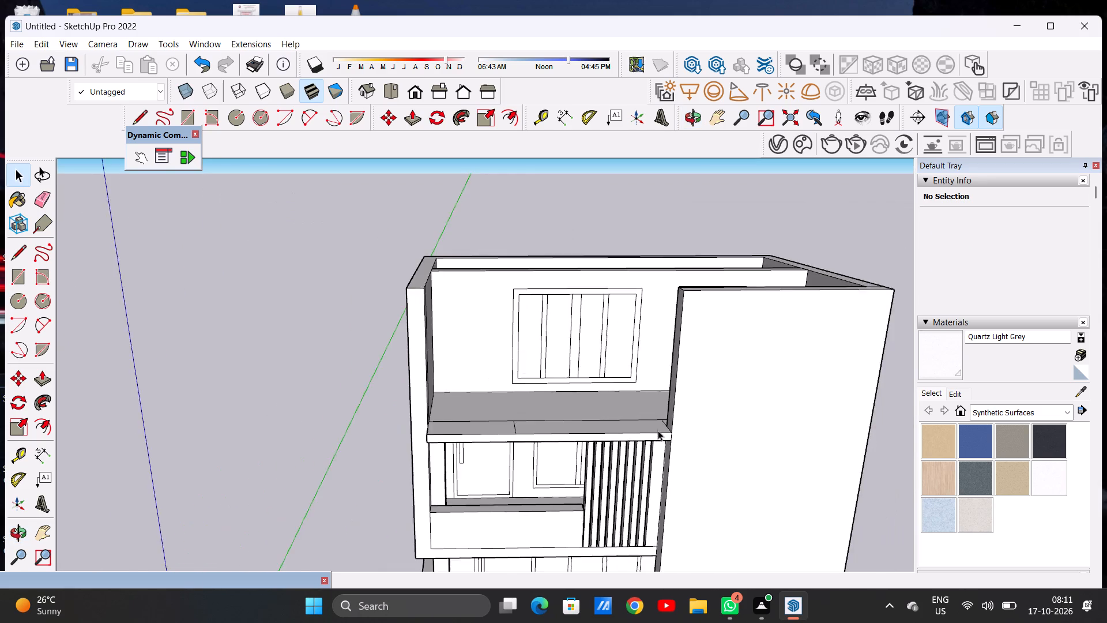
Push/Pull the end face of the second-floor slab's front strip, away from the front block, flush with the side wall's outer face.
scroll(658, 430, "down", 7)
middle_click_drag(635, 445, 594, 533)
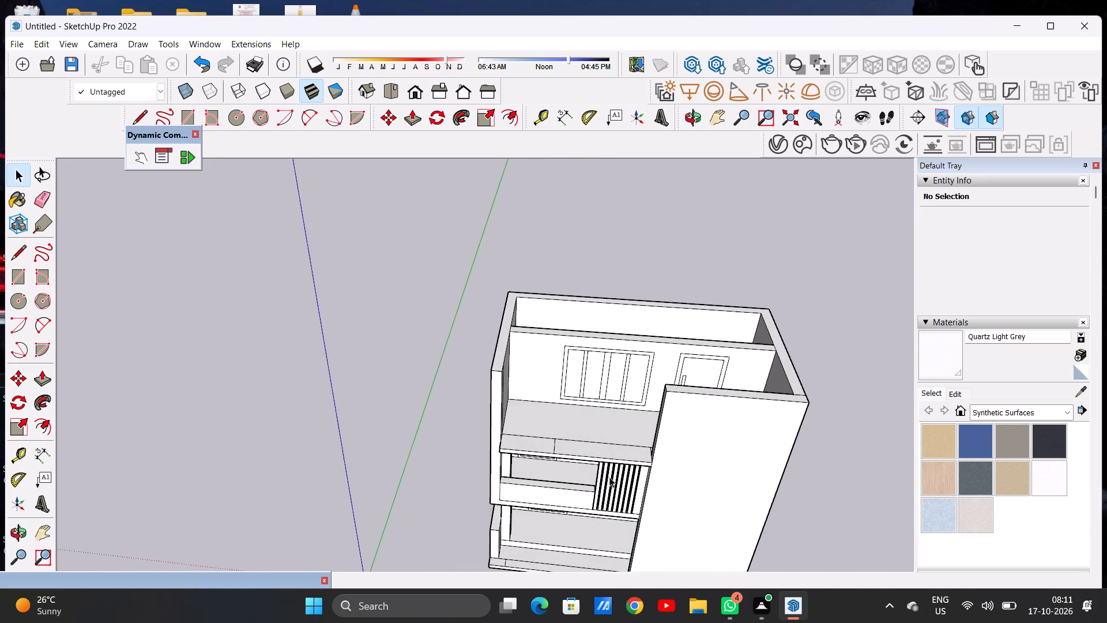
scroll(607, 475, "up", 7)
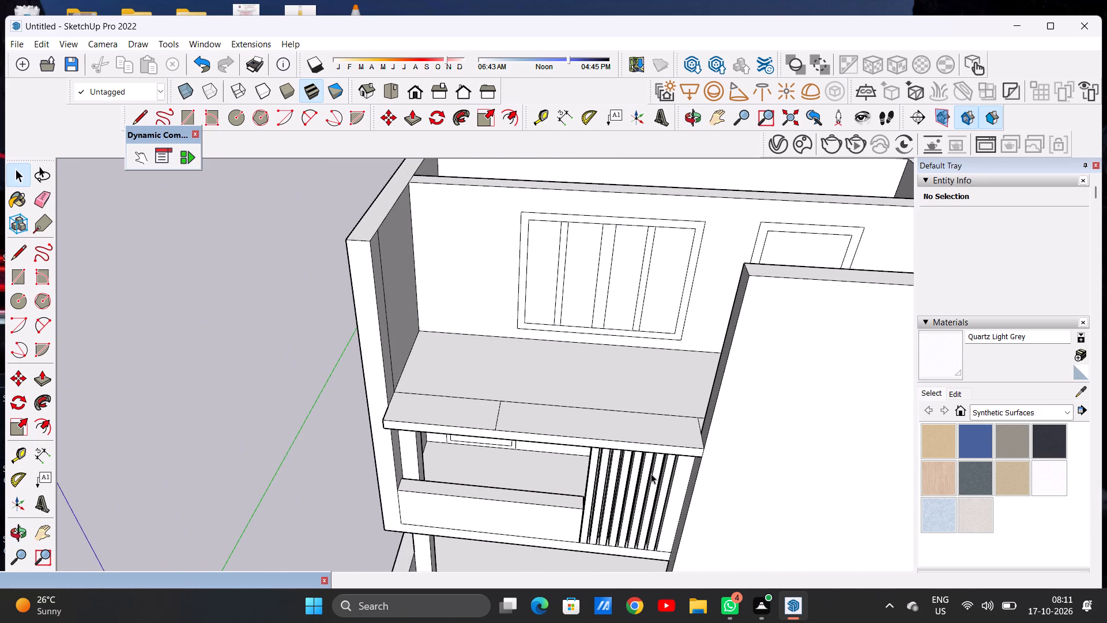
middle_click_drag(394, 464, 698, 385)
middle_click(698, 385)
scroll(577, 407, "up", 5)
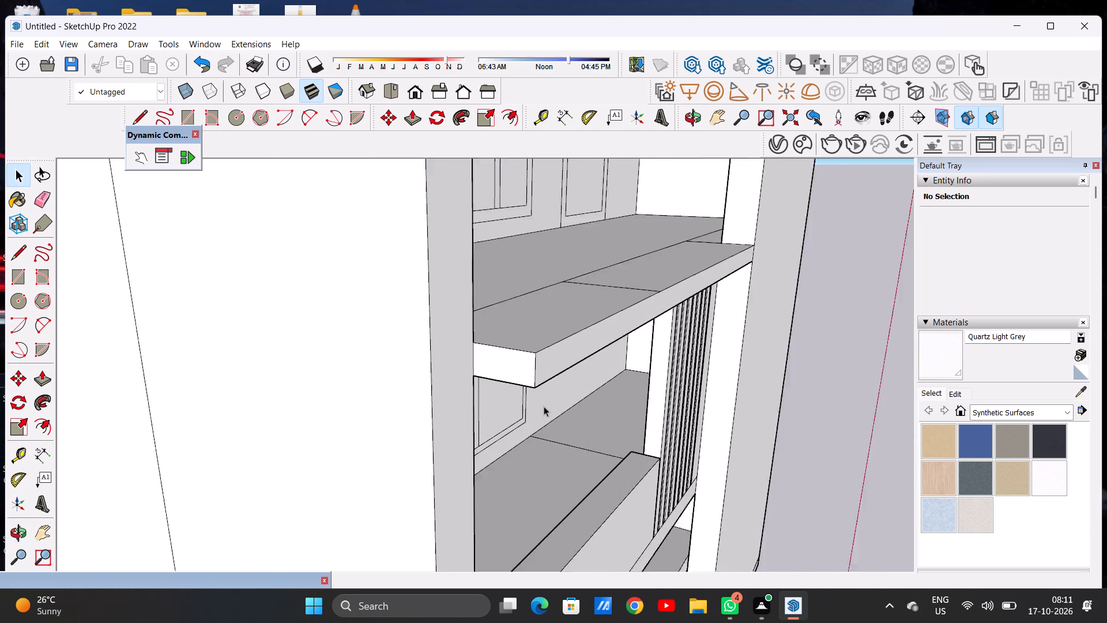
scroll(544, 406, "up", 1)
key("p")
left_click(488, 337)
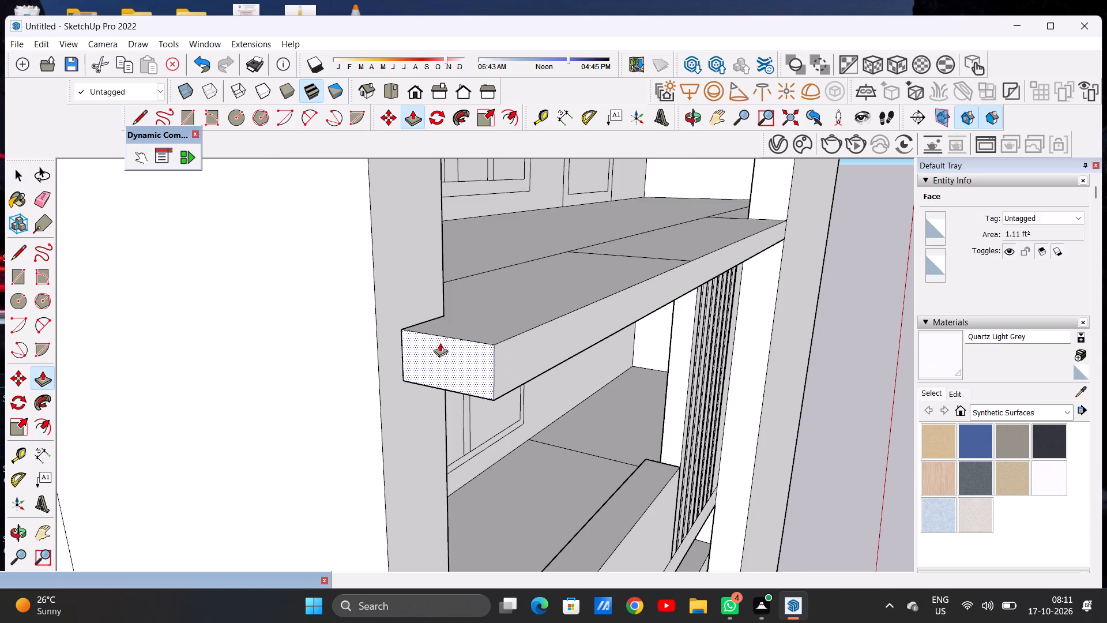
left_click(380, 336)
key("space")
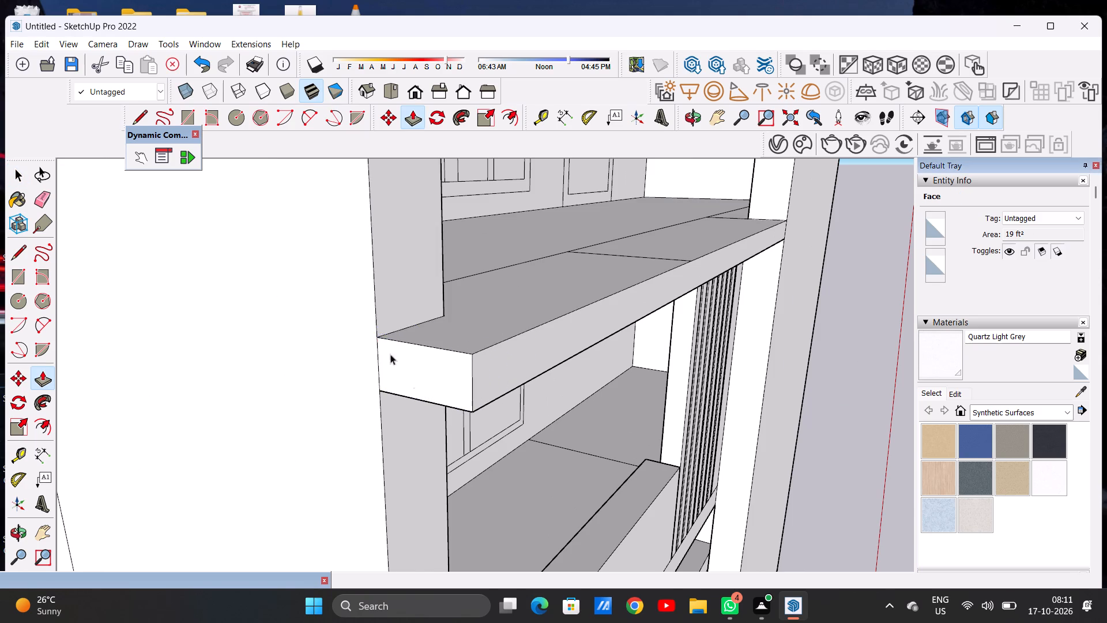
Push/Pull the front face of the second floor's side wall outward, flush with the slab's front edge.
scroll(426, 384, "down", 15)
middle_click_drag(600, 359, 375, 474)
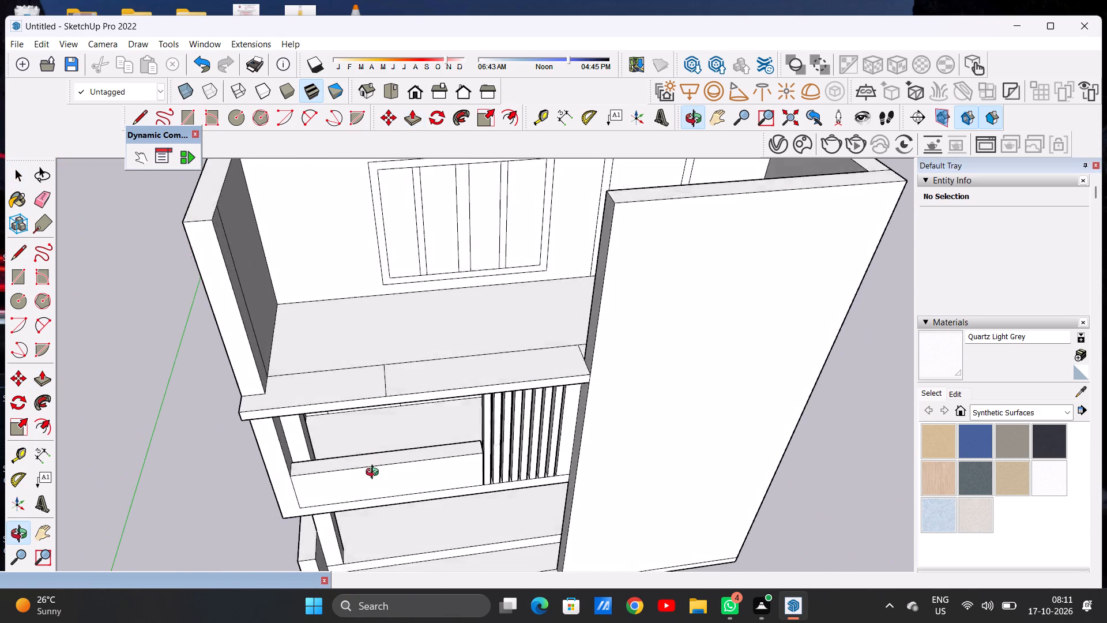
middle_click_drag(375, 474, 361, 497)
middle_click(361, 497)
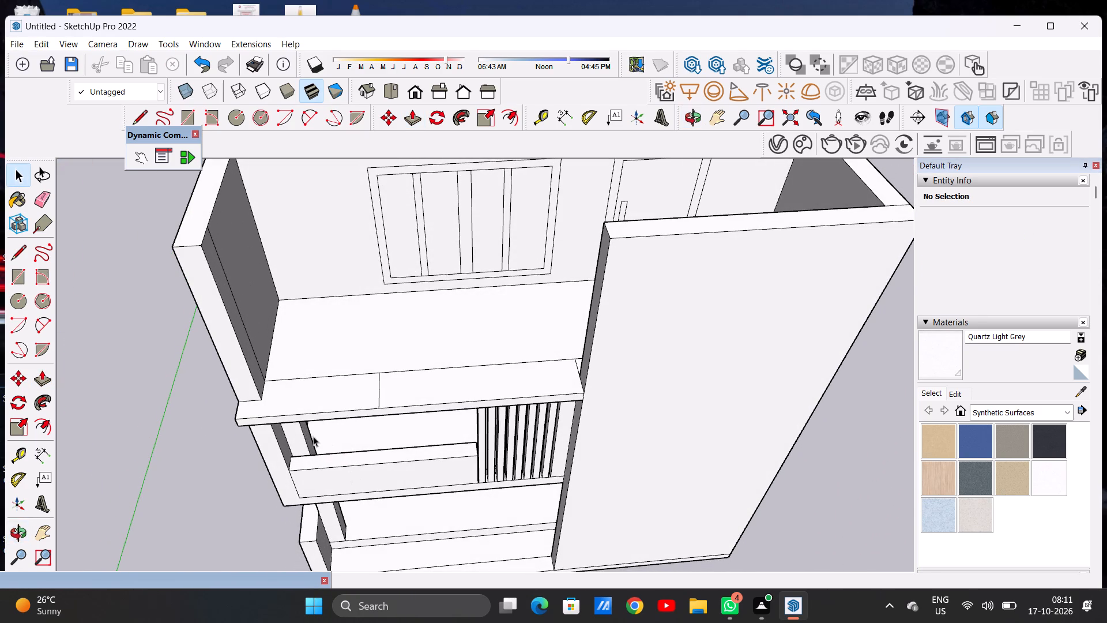
key("p")
left_click(243, 373)
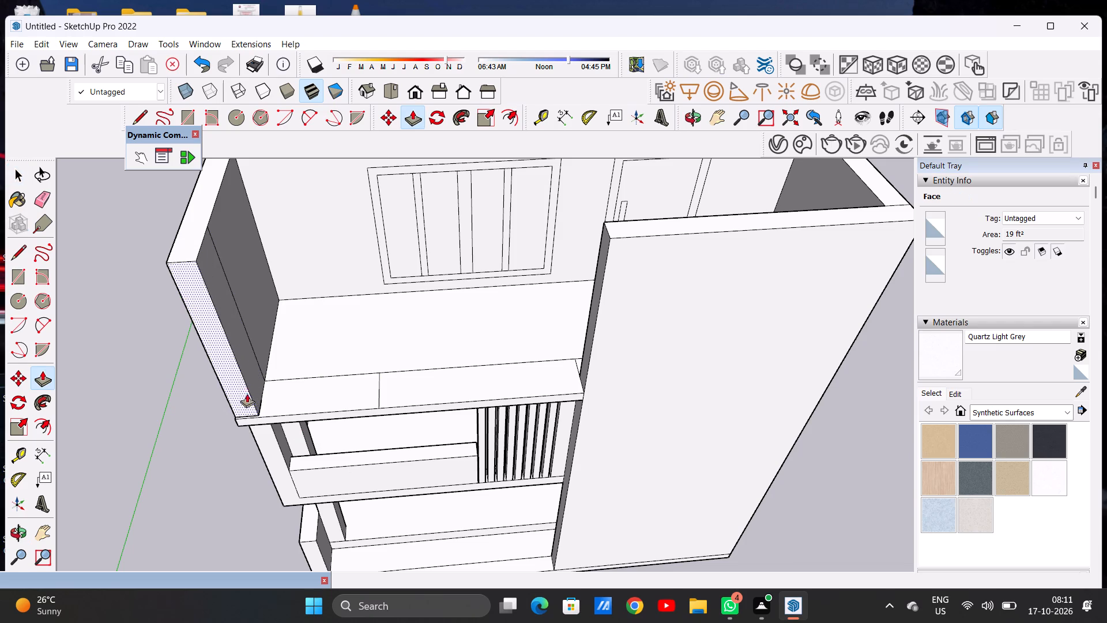
left_click(255, 417)
key("space")
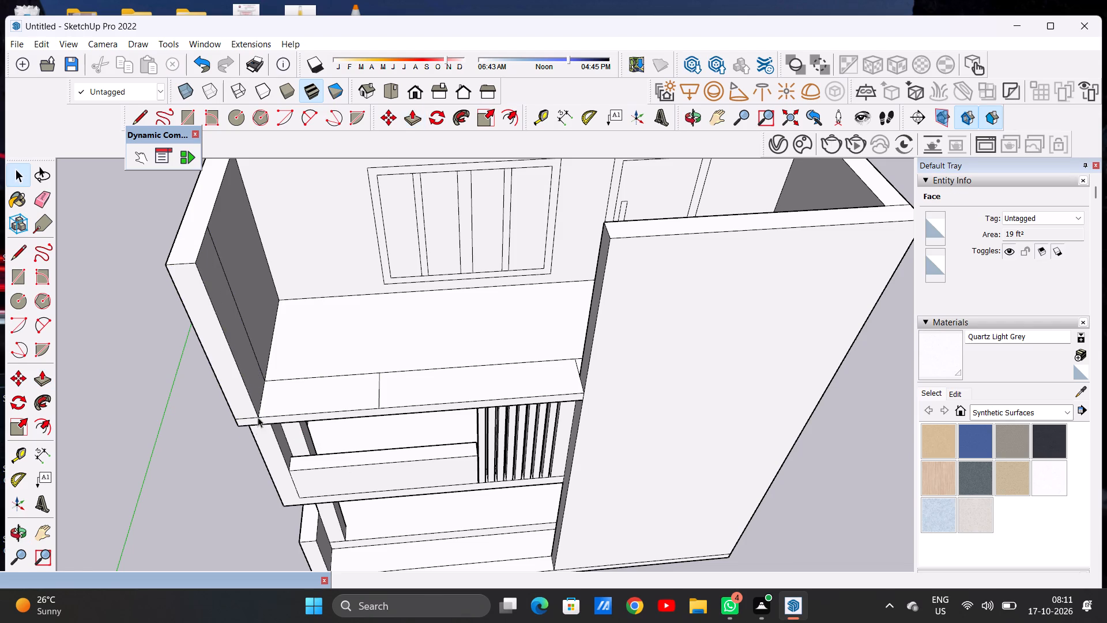
Draw a line across the second-floor slab's top, parallel to its front edge, from the front block to the side wall.
scroll(250, 434, "up", 7)
scroll(375, 368, "down", 15)
middle_click_drag(487, 362, 481, 372)
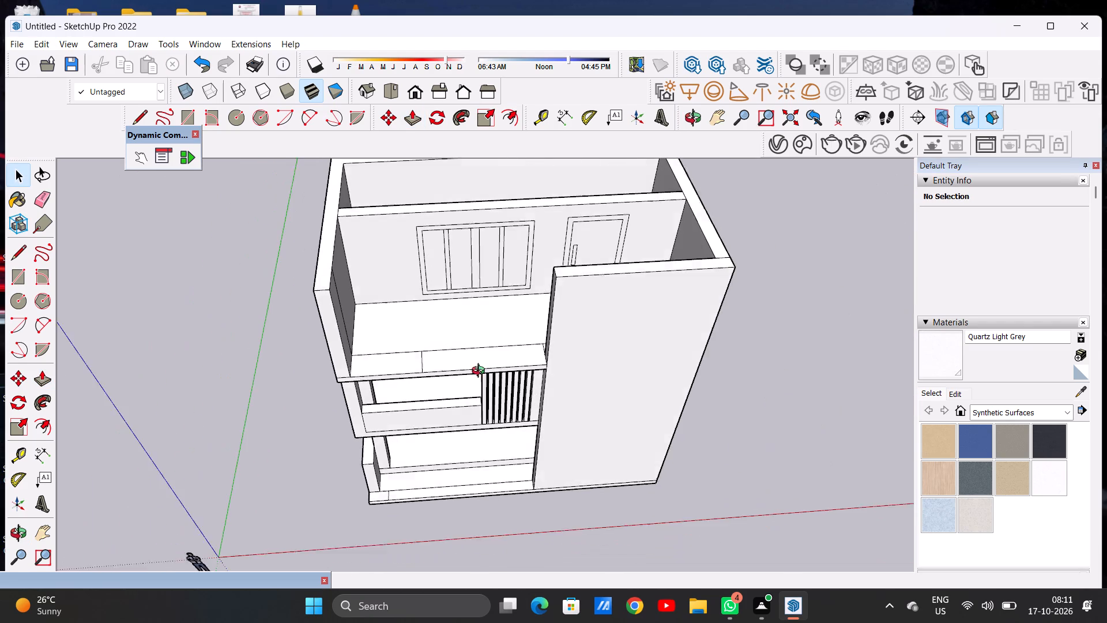
middle_click_drag(481, 372, 478, 393)
key("l")
scroll(514, 369, "up", 13)
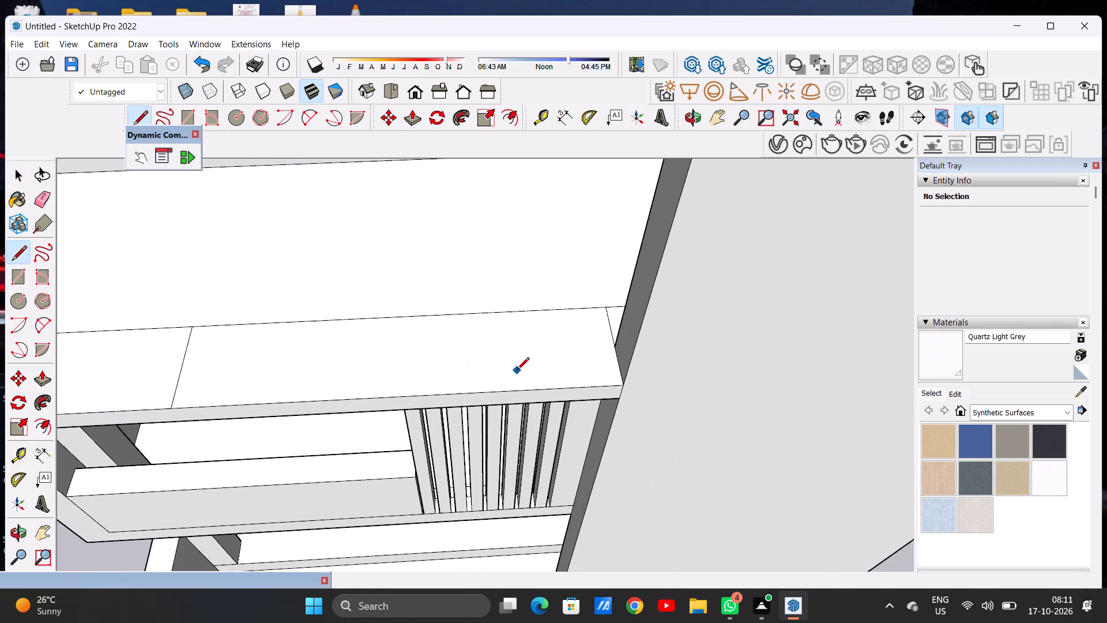
left_click(626, 340)
scroll(562, 344, "down", 8)
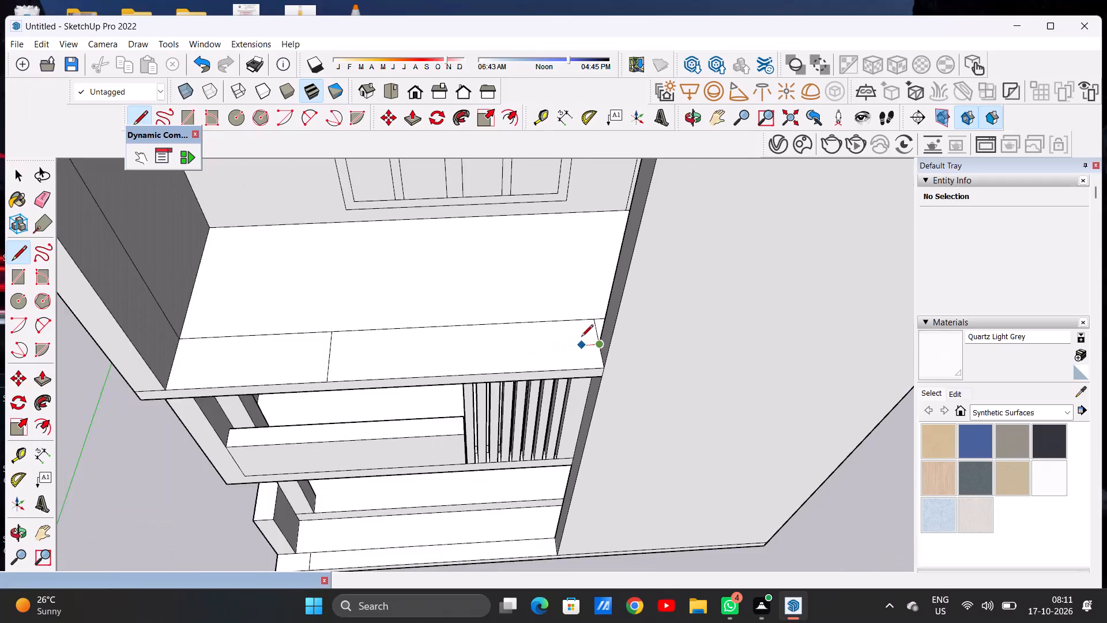
scroll(581, 337, "down", 2)
scroll(350, 358, "up", 5)
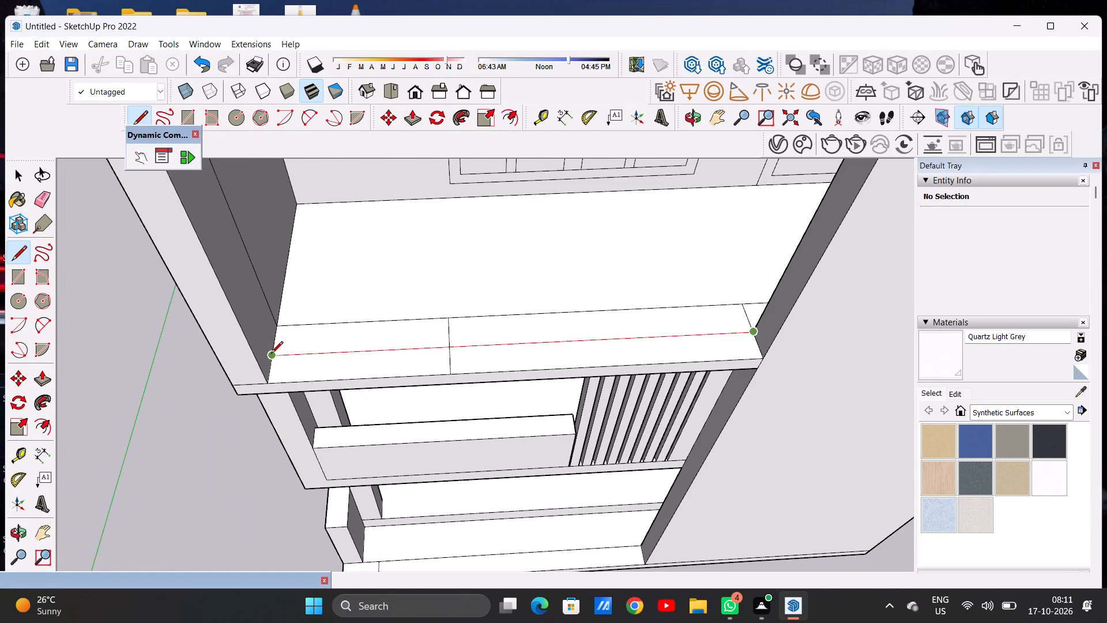
left_click(272, 354)
key("space")
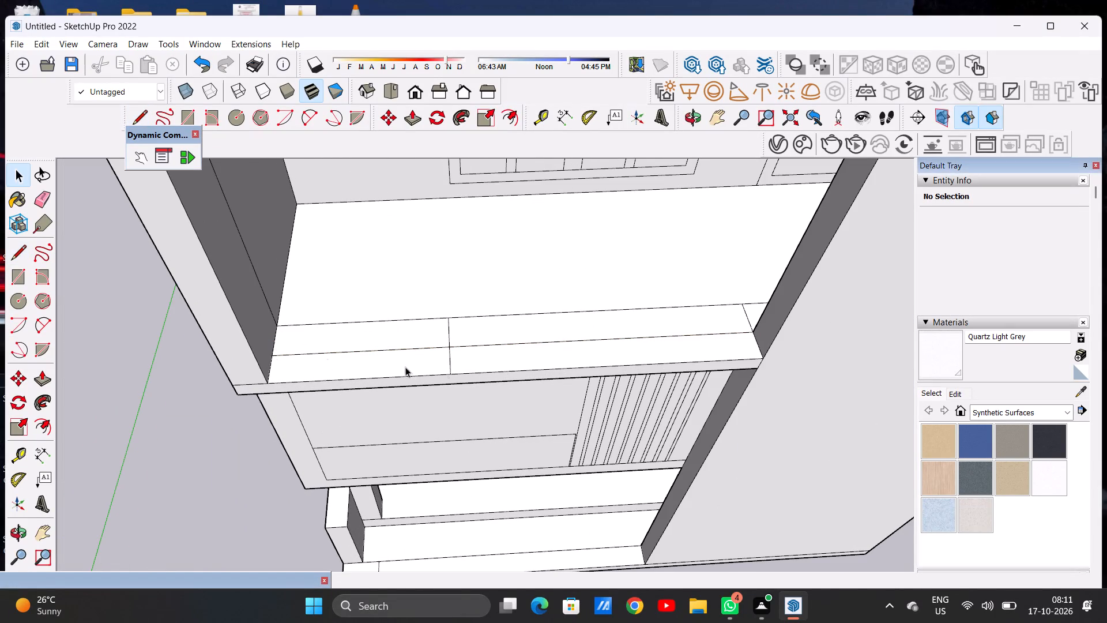
Delete the face covering the opening of the slatted terrace below the second-floor slab.
scroll(470, 400, "down", 5)
middle_click_drag(490, 440, 460, 344)
left_click(477, 380)
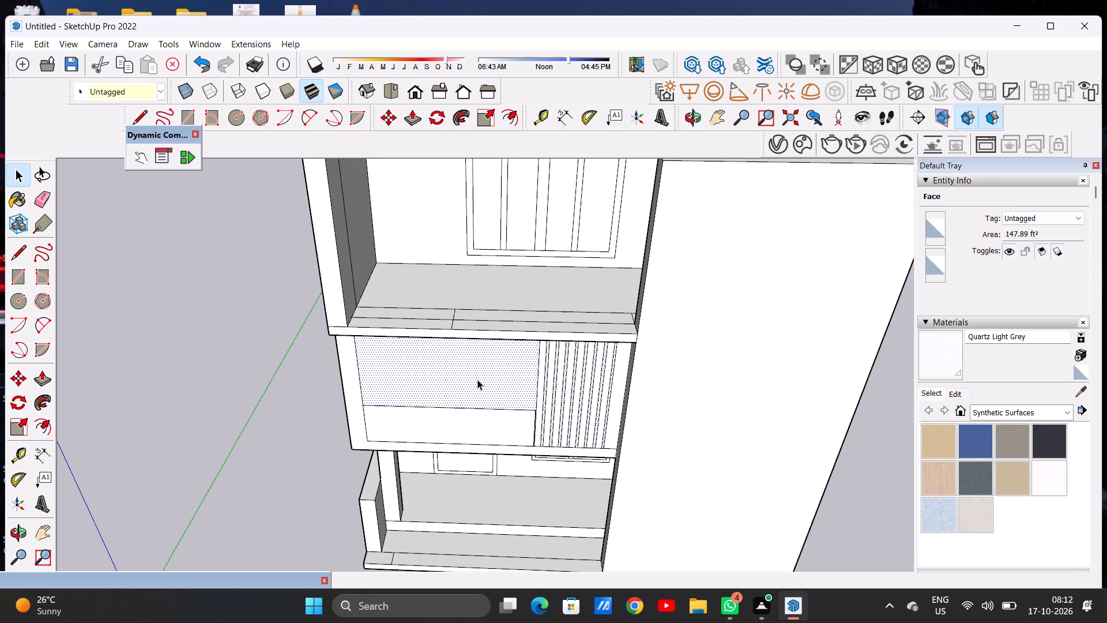
key("Delete")
Erase the leftover edges behind the new line on the second-floor slab and the seam line on the side wall's inner face.
scroll(576, 384, "down", 4)
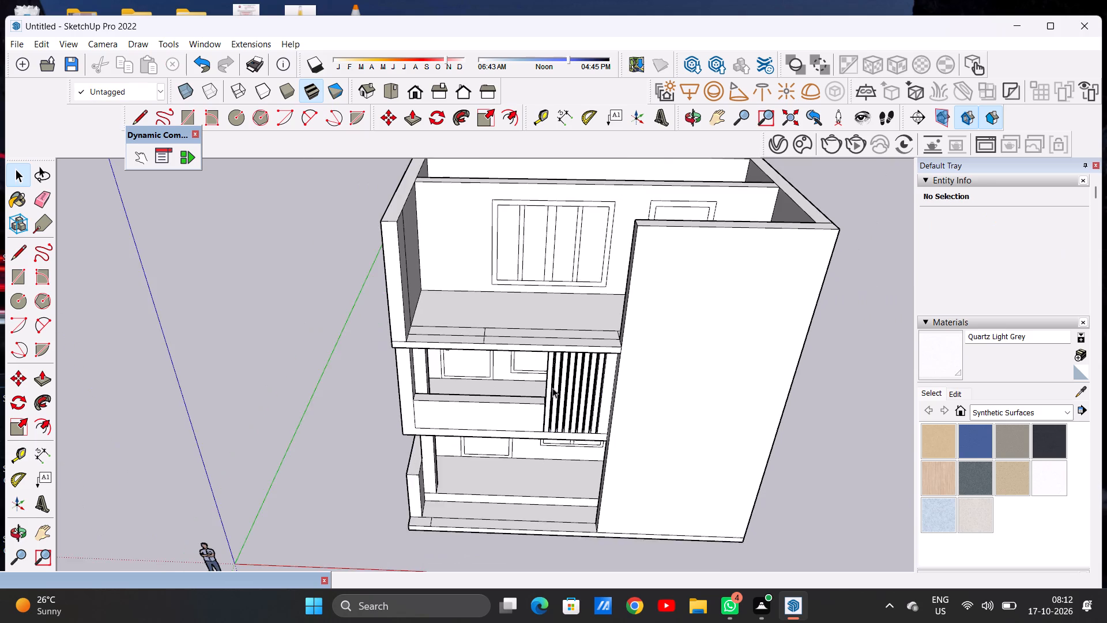
middle_click_drag(550, 387, 558, 288)
scroll(593, 337, "up", 7)
middle_click_drag(521, 400, 513, 407)
scroll(554, 415, "down", 6)
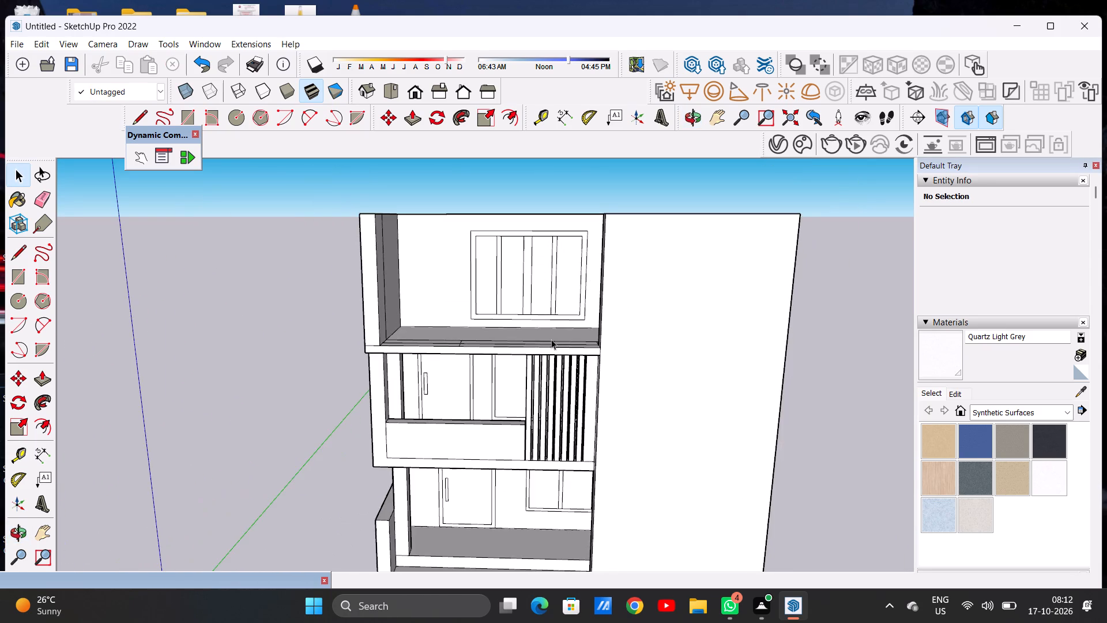
middle_click_drag(548, 336, 562, 479)
scroll(564, 385, "up", 7)
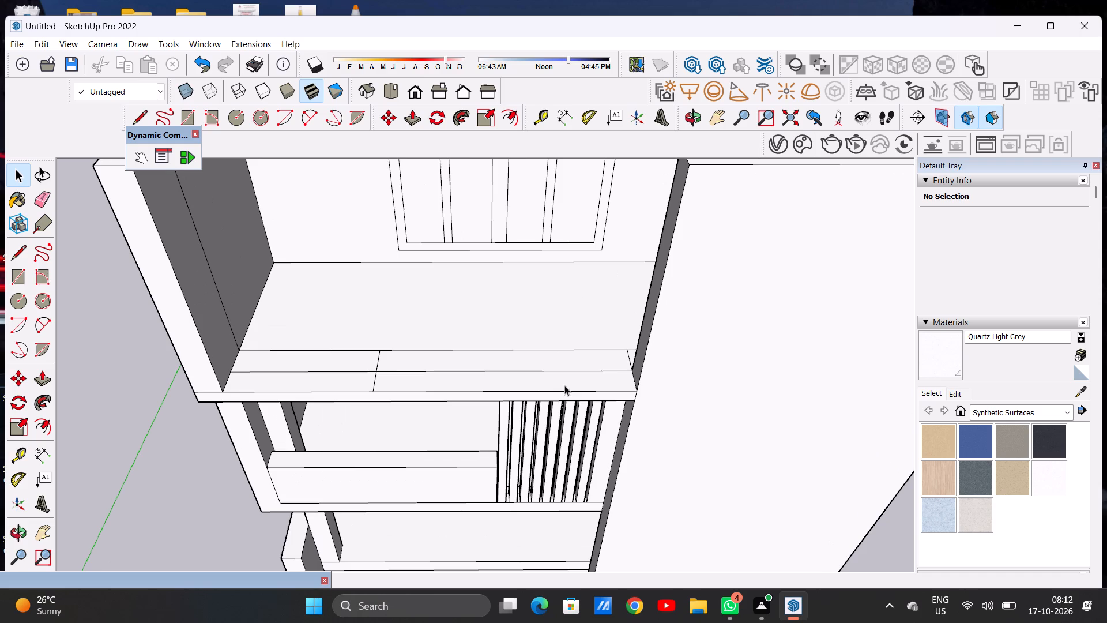
key("e")
scroll(368, 380, "up", 6)
left_click_drag(378, 349, 404, 350)
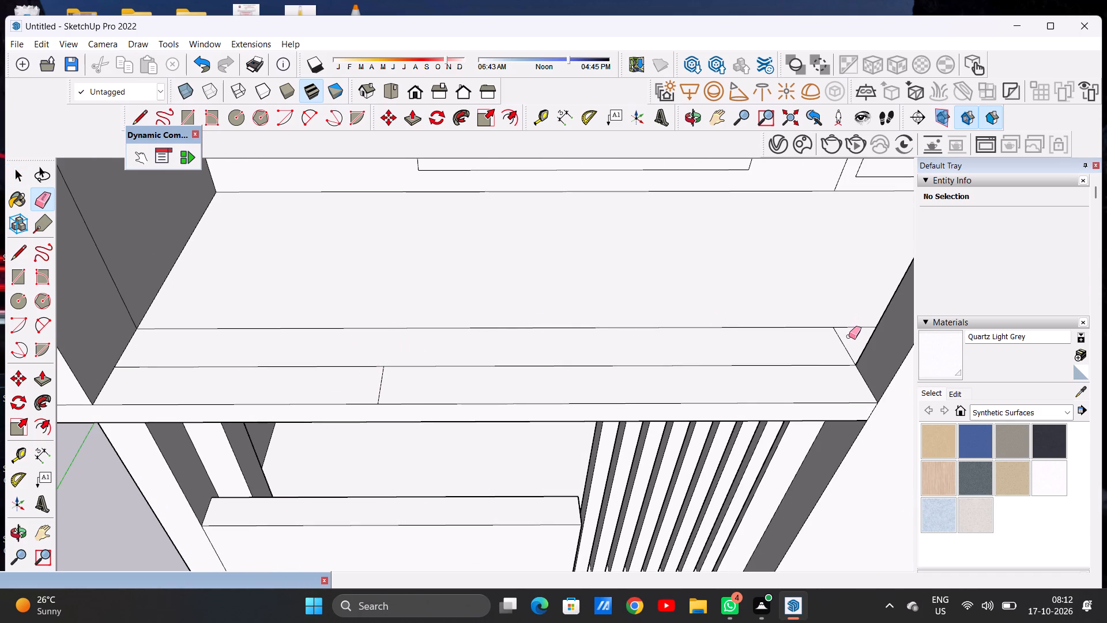
left_click(844, 343)
left_click_drag(636, 322, 635, 328)
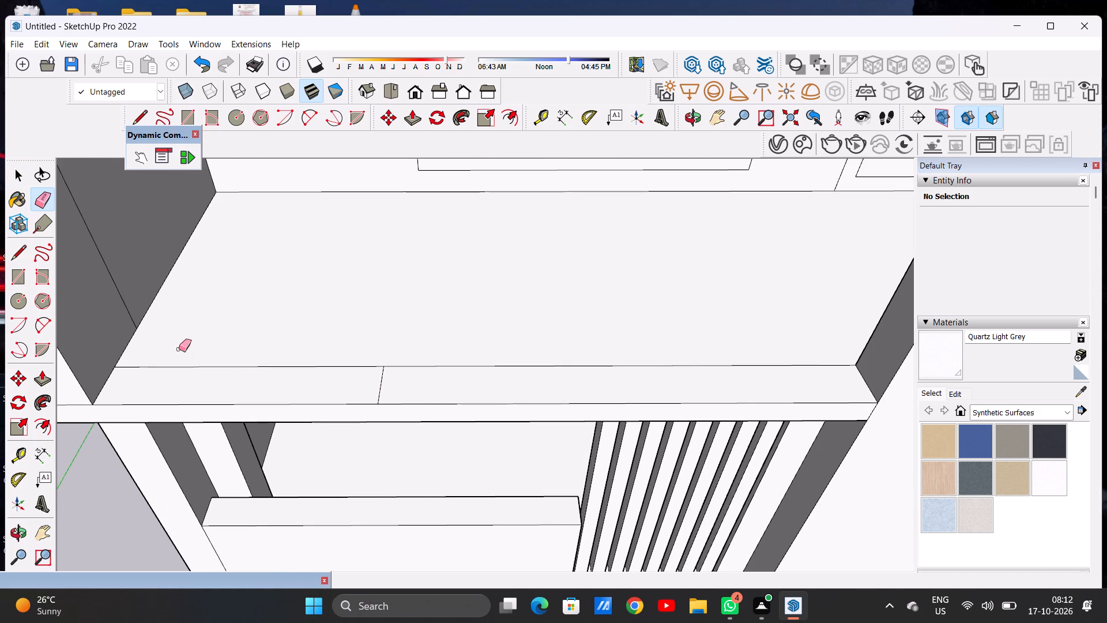
left_click_drag(117, 301, 130, 289)
key("space")
Examine the slatted terrace and the underside of the second-floor slab above it.
scroll(420, 360, "down", 11)
middle_click_drag(483, 418, 504, 239)
scroll(502, 325, "up", 7)
middle_click_drag(503, 330, 499, 312)
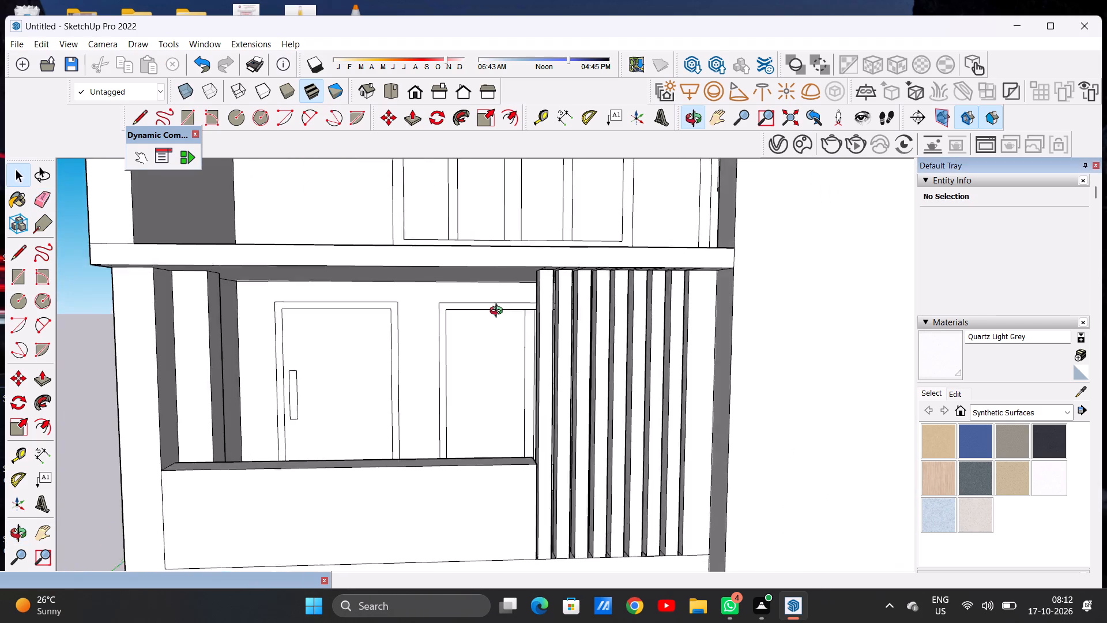
middle_click_drag(499, 312, 461, 209)
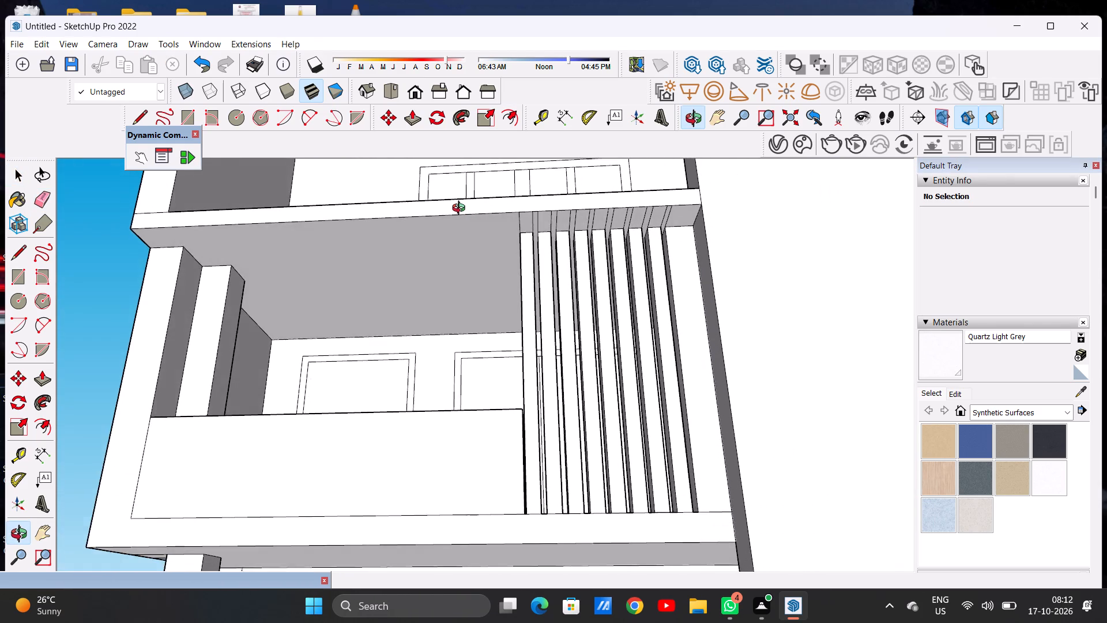
middle_click_drag(461, 209, 476, 218)
middle_click(436, 217)
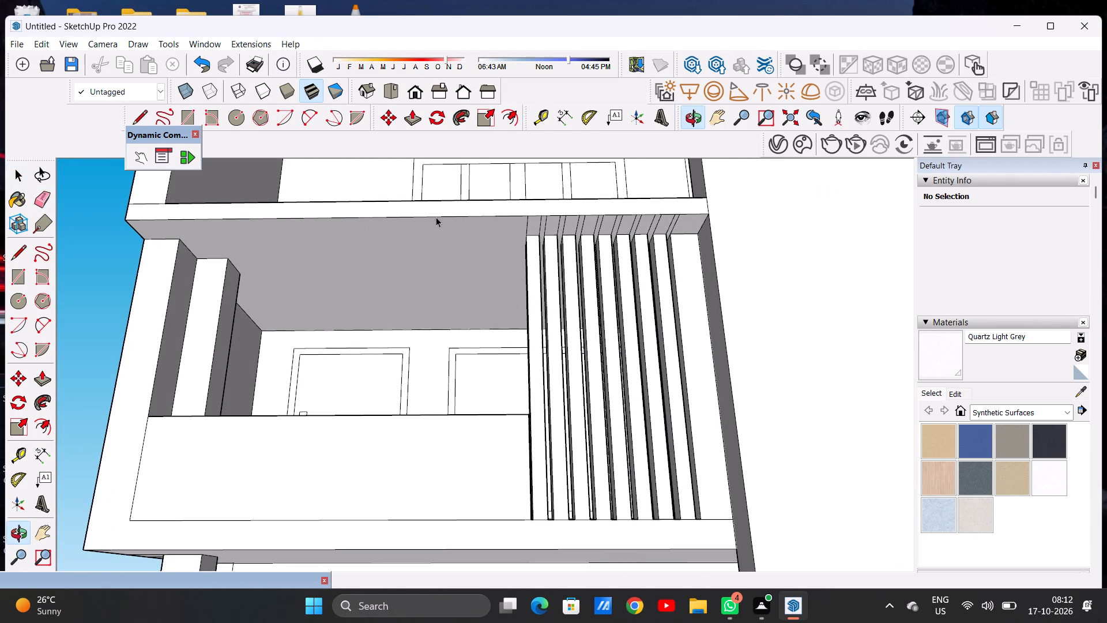
middle_click_drag(504, 257, 479, 437)
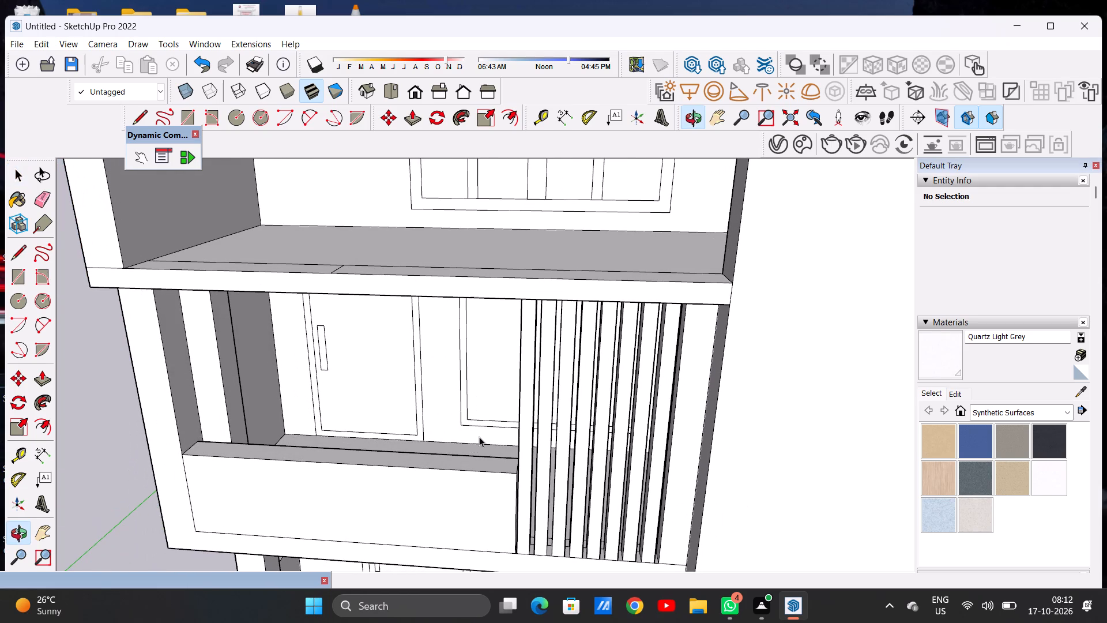
Push/Pull the longer strip along the second-floor slab's front edge, beside the front block, upward into a solid parapet.
scroll(540, 410, "down", 8)
middle_click_drag(545, 361, 606, 457)
middle_click_drag(593, 415, 552, 422)
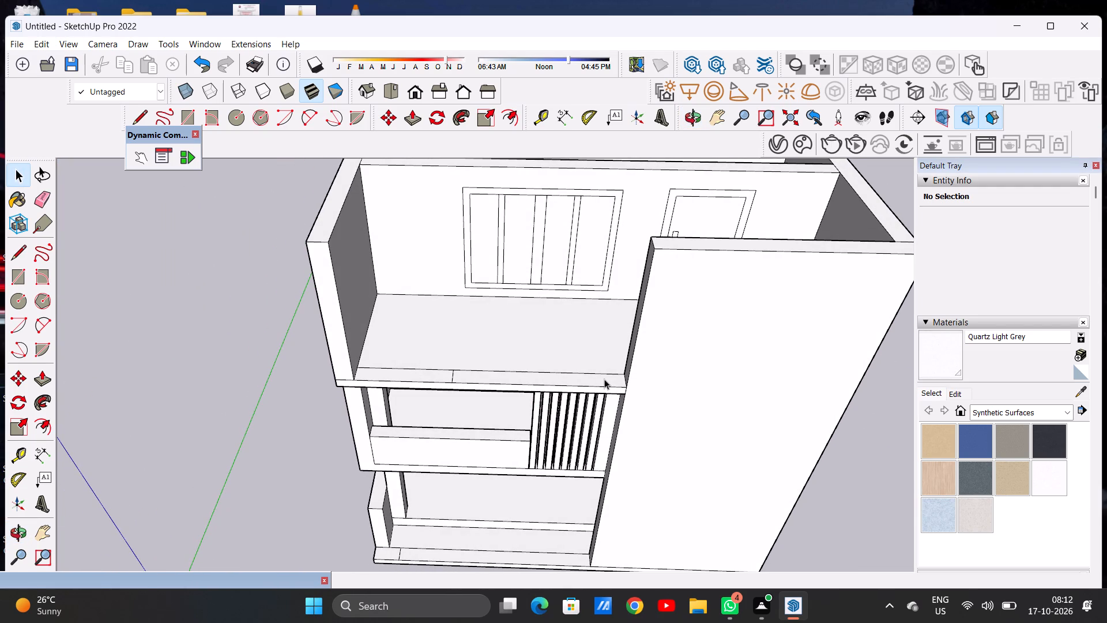
key("p")
scroll(604, 379, "up", 8)
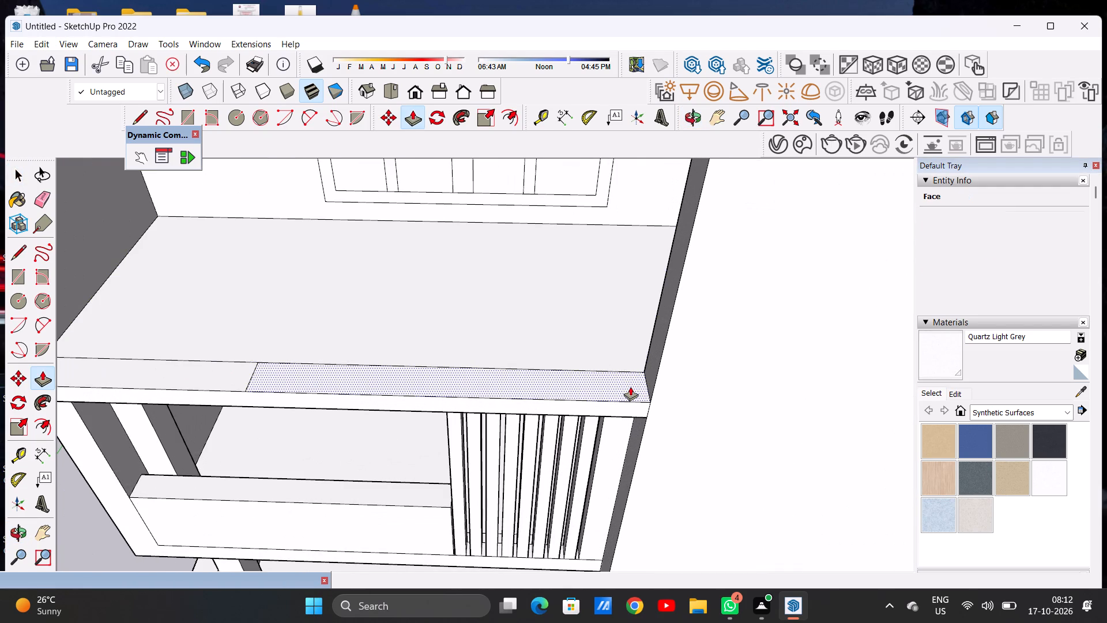
left_click(630, 386)
scroll(662, 341, "down", 5)
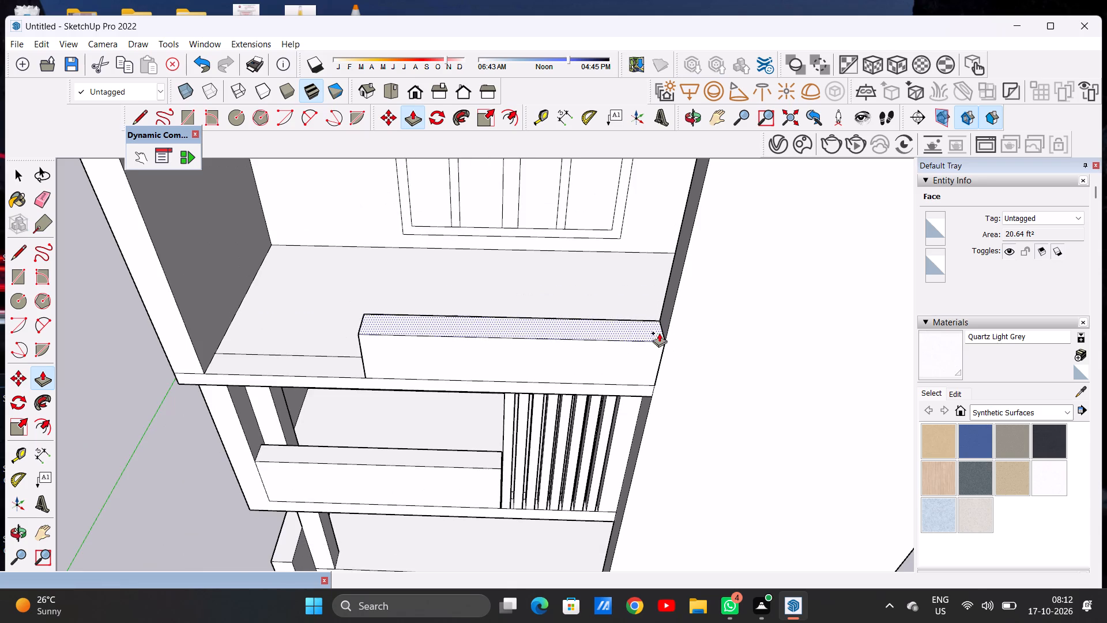
middle_click_drag(658, 332, 662, 279)
scroll(666, 292, "down", 12)
middle_click_drag(668, 278, 645, 237)
scroll(659, 262, "up", 7)
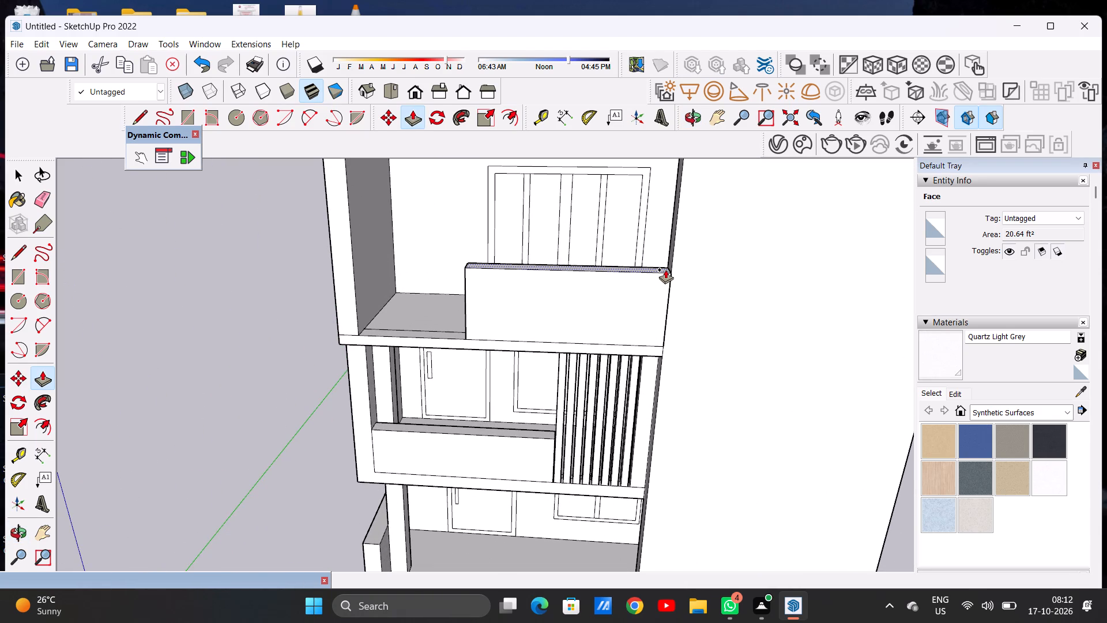
left_click(665, 269)
key("space")
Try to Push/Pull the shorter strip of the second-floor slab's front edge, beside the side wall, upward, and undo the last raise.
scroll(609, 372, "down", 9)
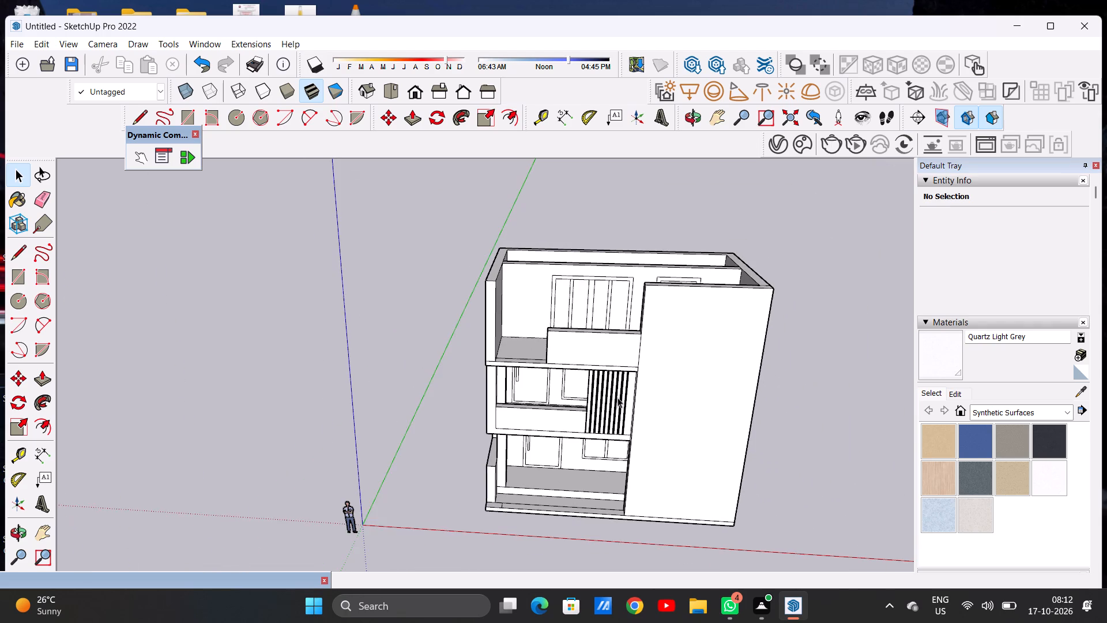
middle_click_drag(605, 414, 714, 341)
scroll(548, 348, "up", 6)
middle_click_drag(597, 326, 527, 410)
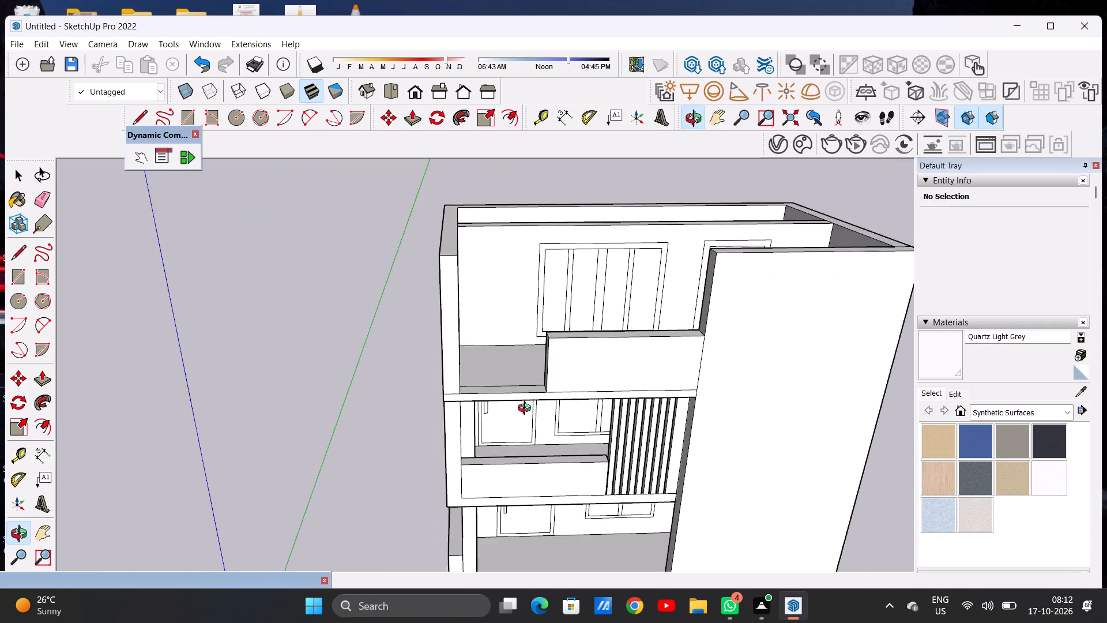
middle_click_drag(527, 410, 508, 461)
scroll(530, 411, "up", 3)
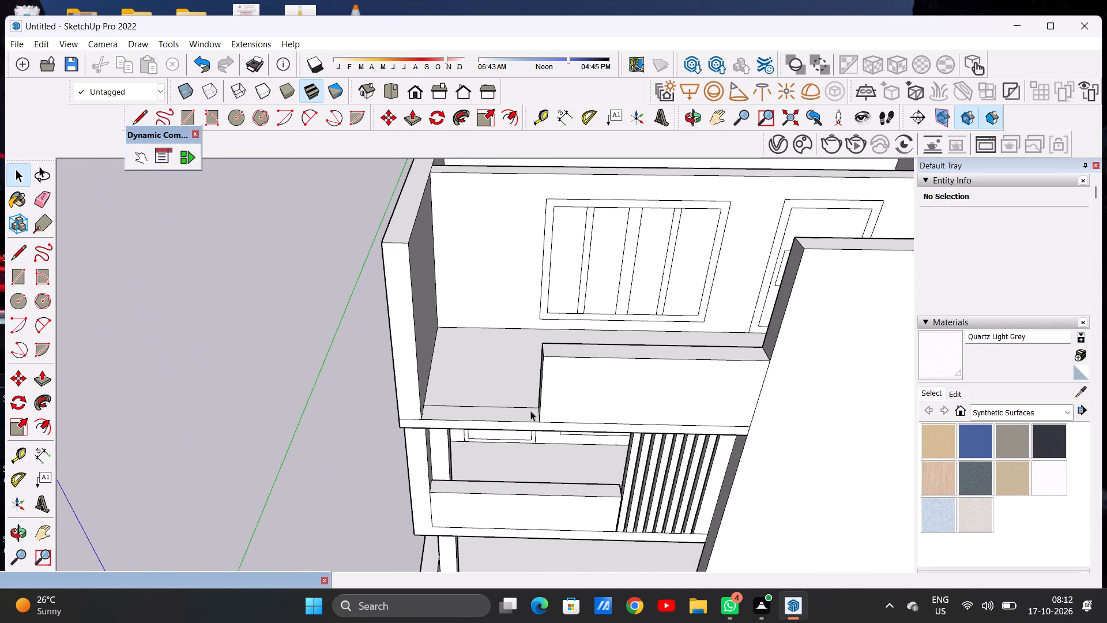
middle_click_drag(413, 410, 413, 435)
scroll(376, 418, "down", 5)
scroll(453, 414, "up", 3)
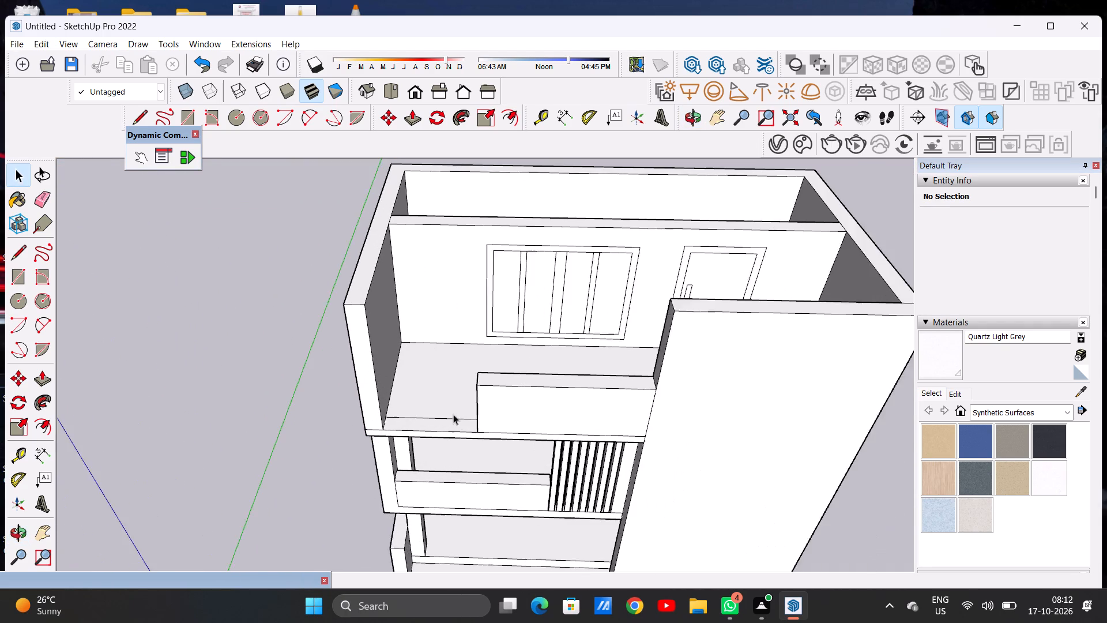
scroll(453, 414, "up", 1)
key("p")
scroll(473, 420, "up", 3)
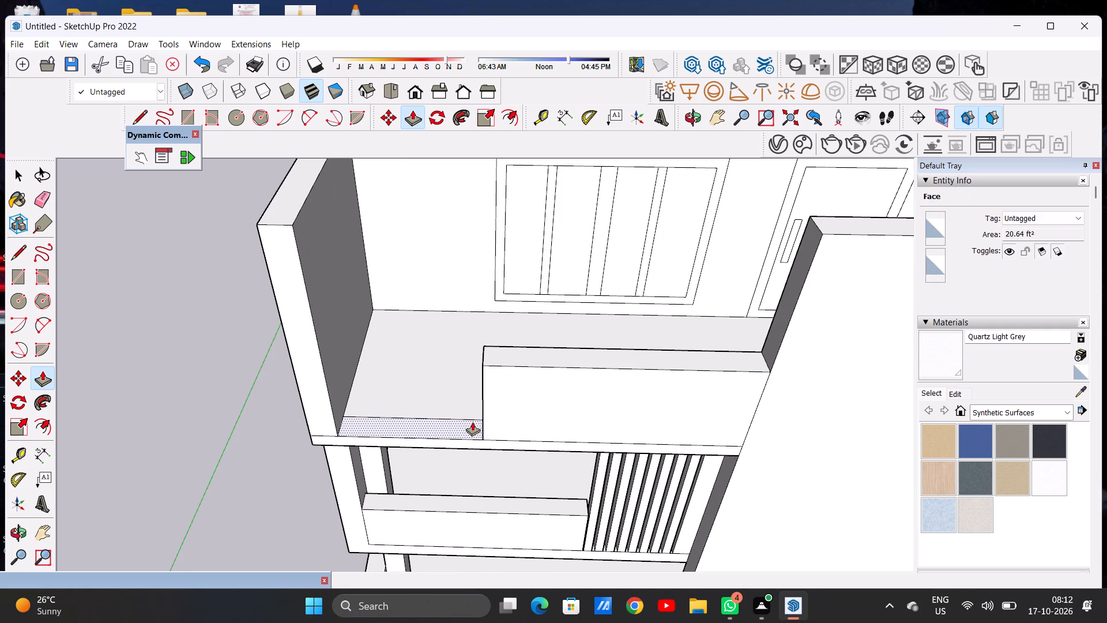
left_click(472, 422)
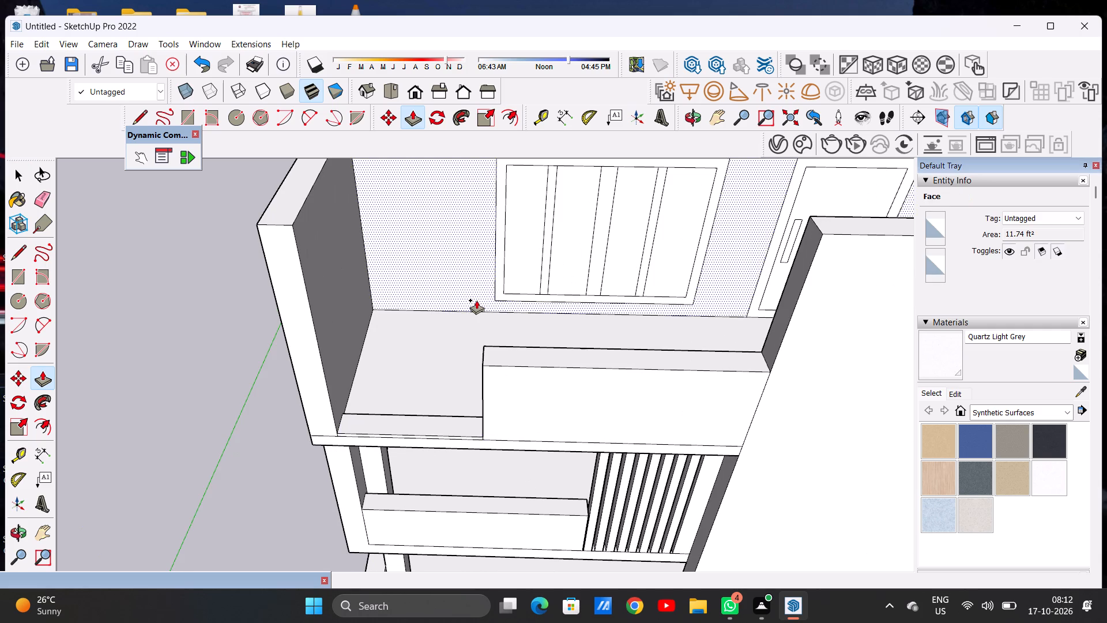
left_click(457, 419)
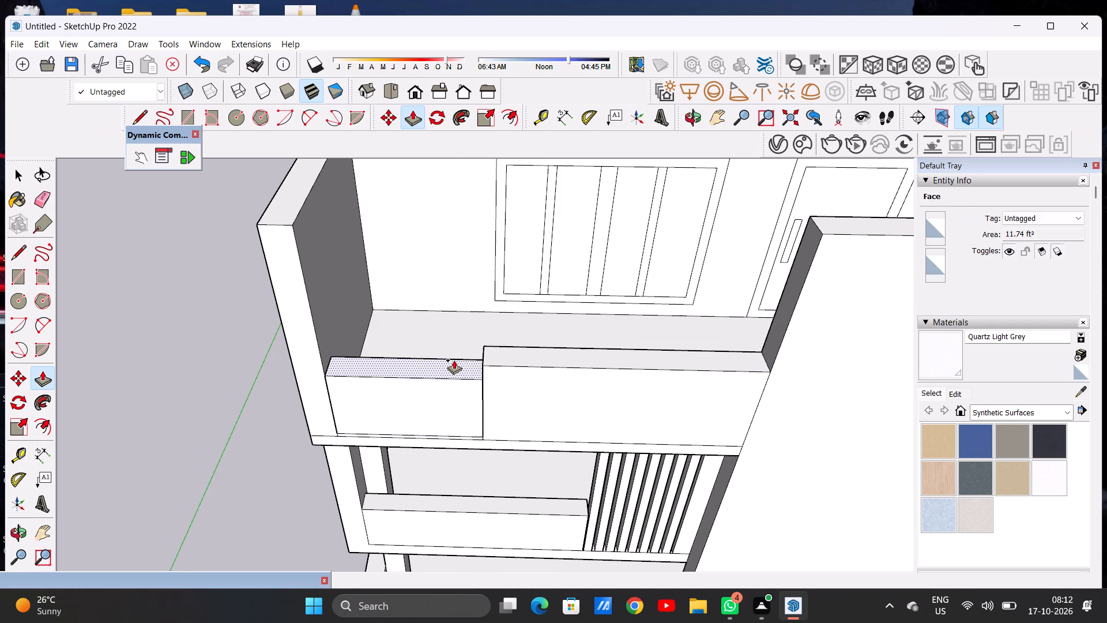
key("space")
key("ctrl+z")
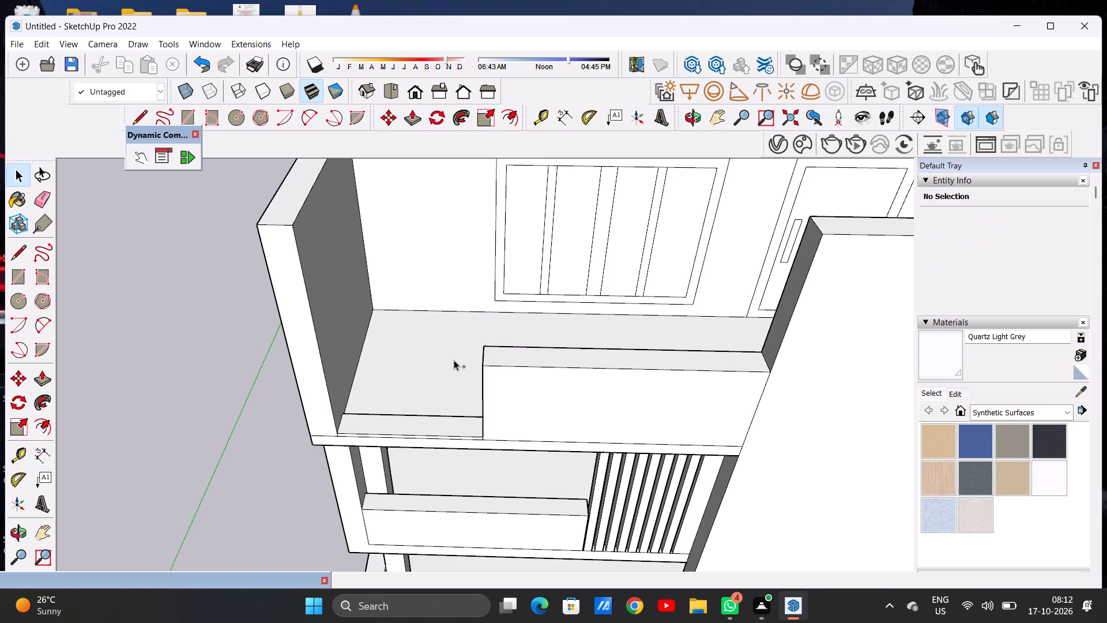
Push/Pull the shorter front strip beside the side wall upward to the top of that wall, forming a full-height corner wall.
key("p")
scroll(439, 414, "up", 4)
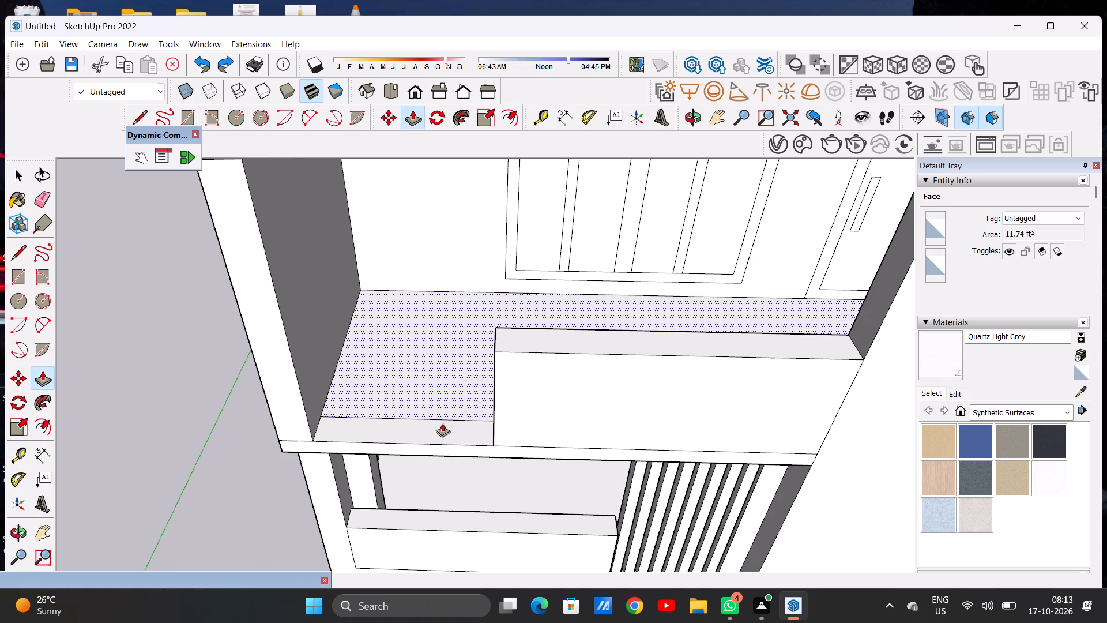
scroll(442, 423, "up", 2)
left_click(445, 425)
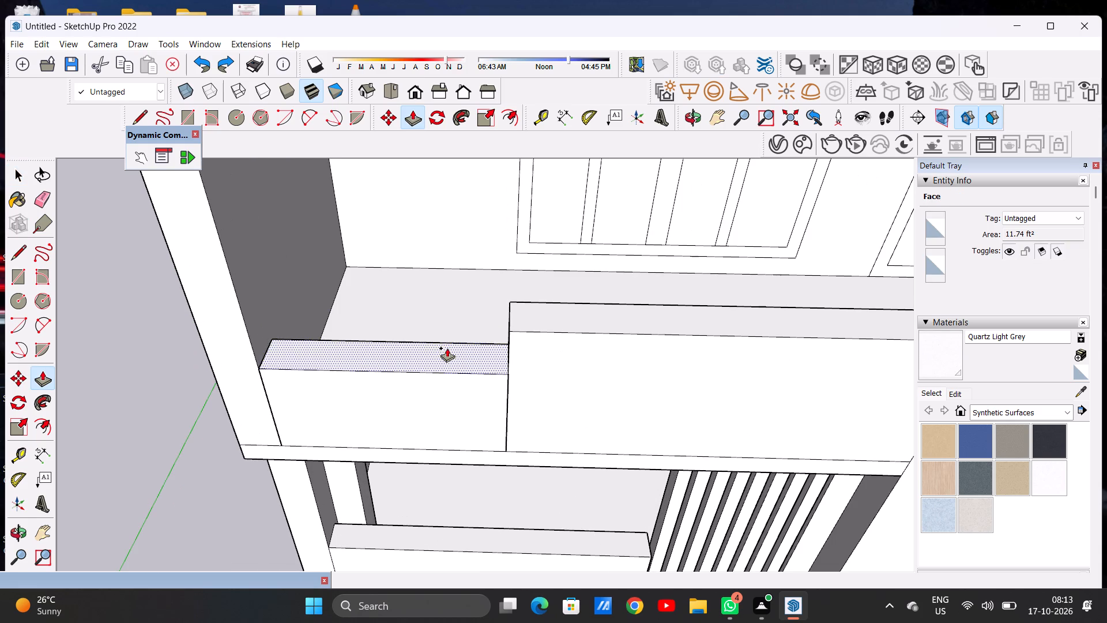
scroll(452, 370, "down", 15)
scroll(456, 286, "up", 5)
scroll(395, 327, "up", 4)
left_click(362, 350)
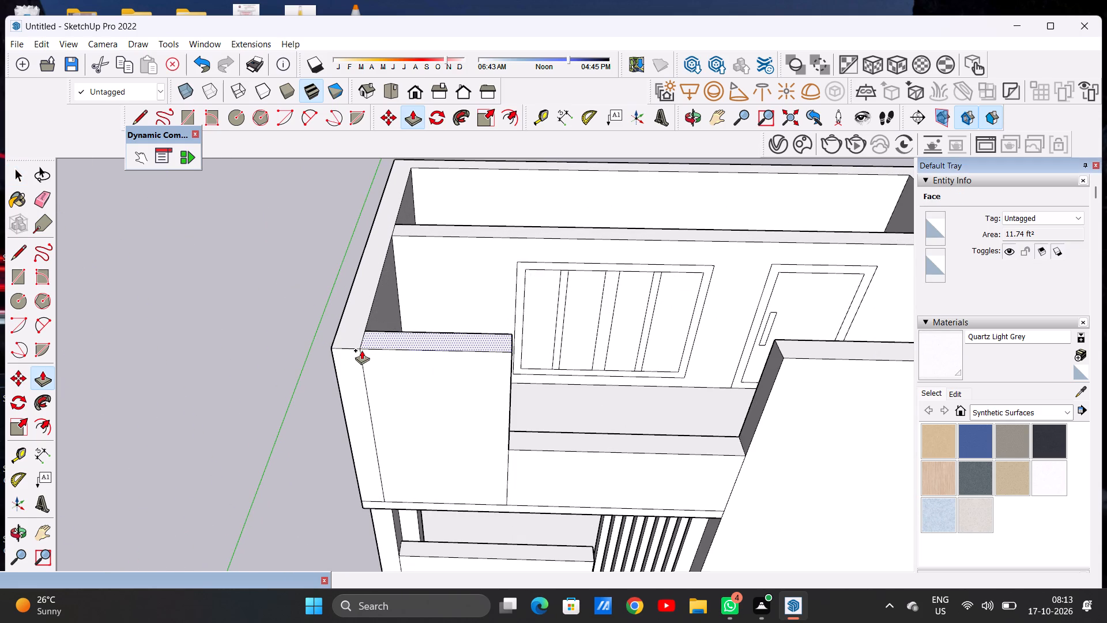
key("space")
Examine the front elevation around the corner wall, the second-floor balcony and the front block.
scroll(451, 392, "down", 4)
middle_click_drag(448, 406, 449, 221)
scroll(454, 273, "up", 1)
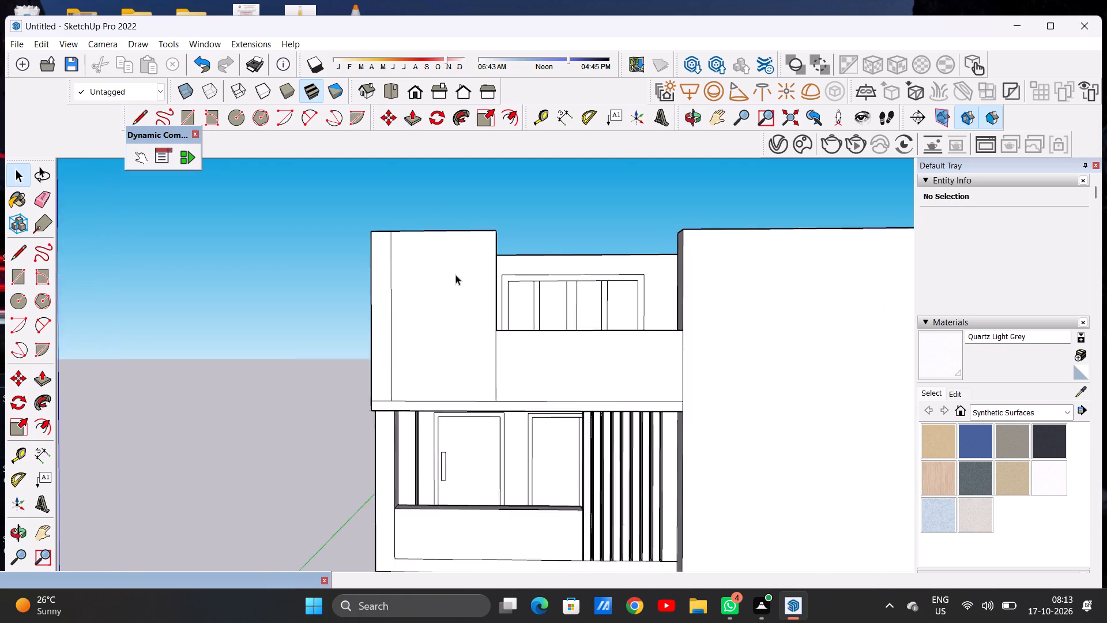
scroll(455, 275, "up", 1)
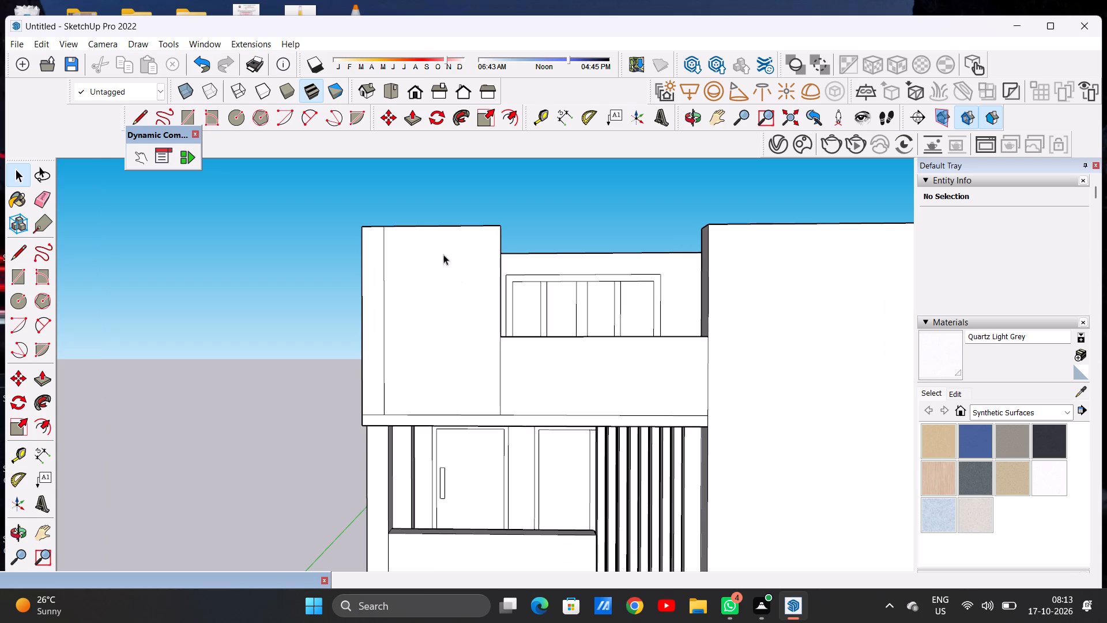
scroll(469, 330, "down", 20)
scroll(469, 330, "down", 3)
scroll(475, 351, "up", 7)
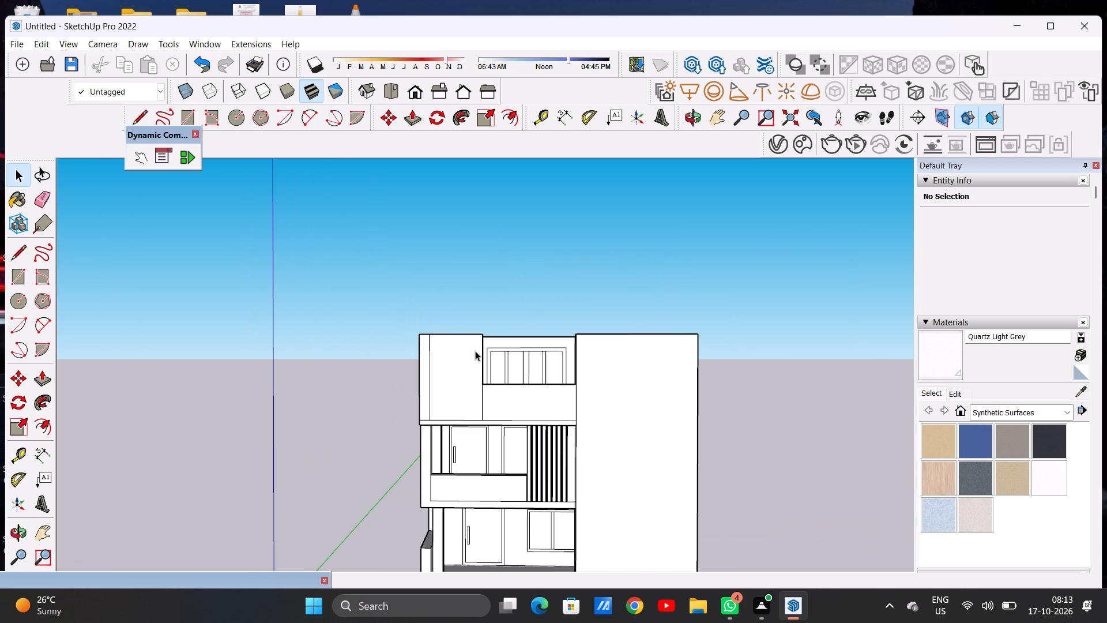
middle_click_drag(487, 314, 487, 385)
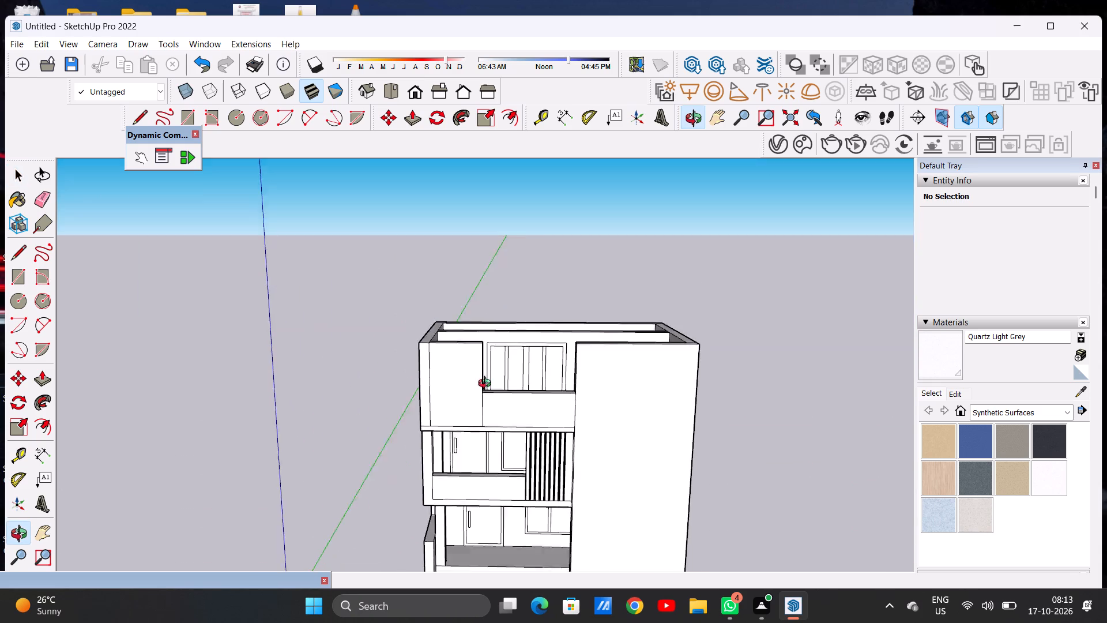
middle_click_drag(487, 385, 486, 475)
scroll(486, 475, "up", 1)
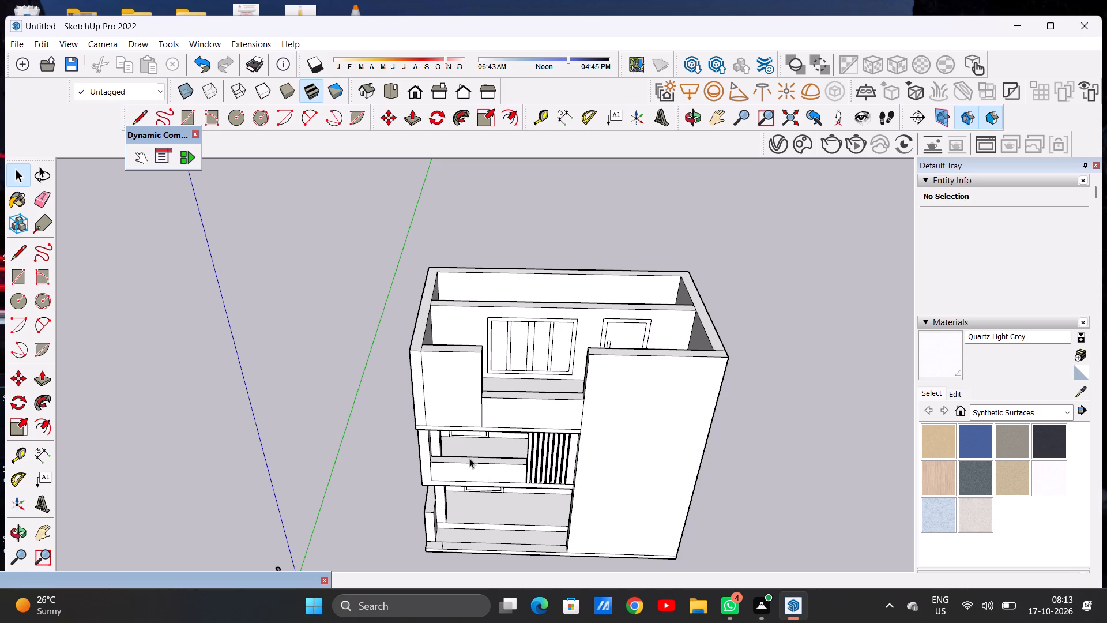
scroll(469, 458, "down", 3)
scroll(460, 369, "down", 17)
scroll(481, 382, "down", 4)
scroll(501, 407, "up", 14)
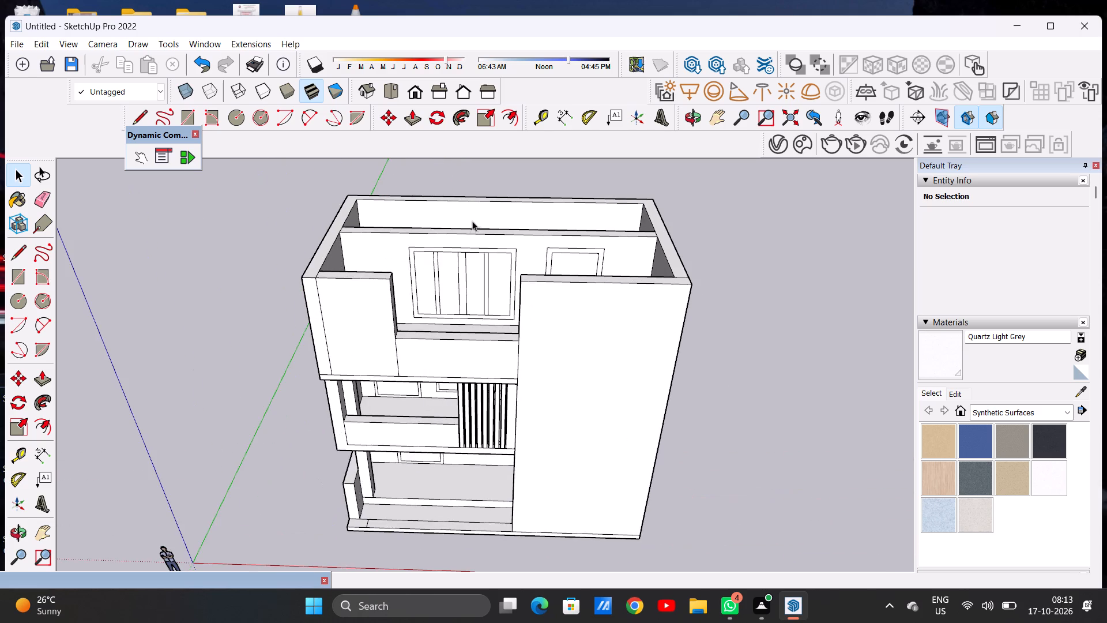
Move the second-floor rear room's floor face with its edges up to the top inner corner of the walls as a roof face.
middle_click_drag(473, 232, 475, 418)
middle_click_drag(490, 289, 495, 386)
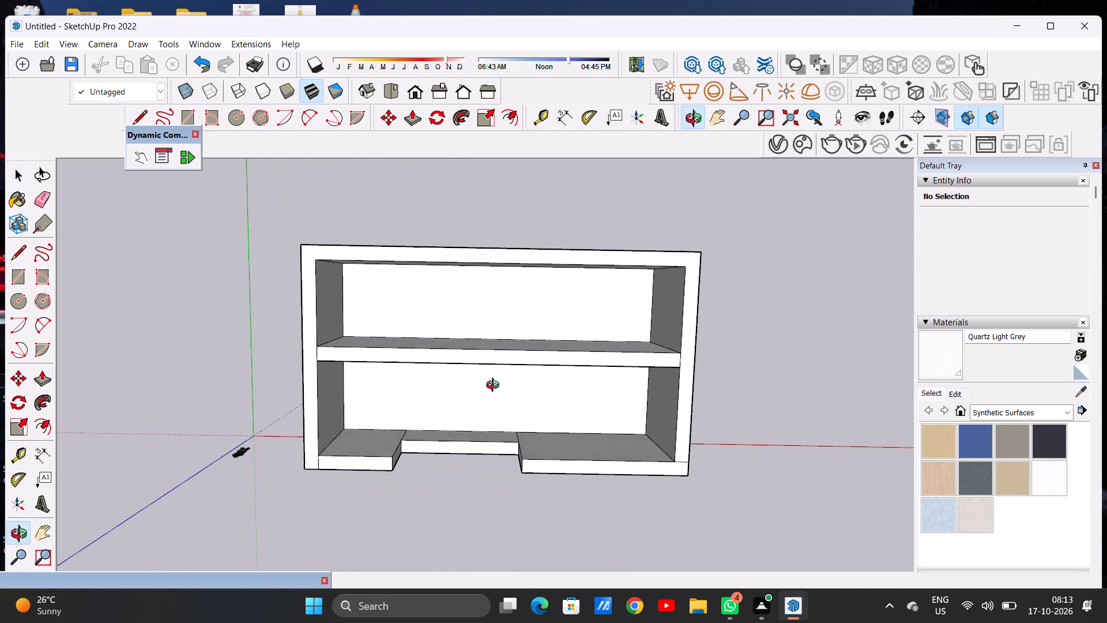
middle_click_drag(495, 386, 499, 358)
scroll(478, 308, "down", 7)
scroll(524, 380, "up", 8)
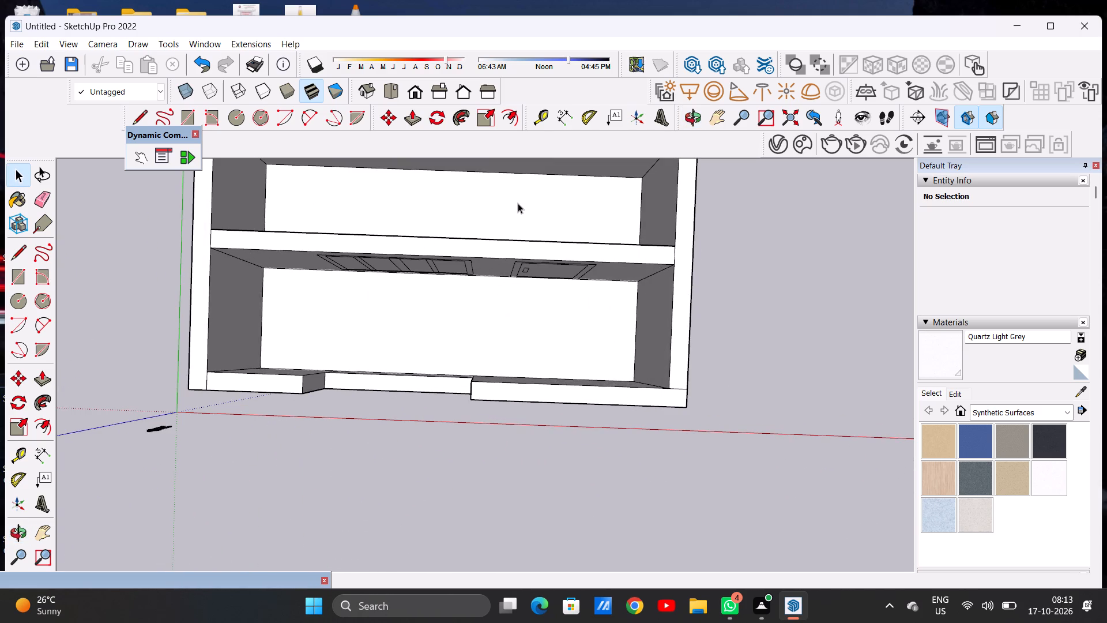
double_click(519, 211)
scroll(562, 256, "down", 6)
middle_click_drag(548, 246, 560, 265)
scroll(381, 189, "up", 2)
key("m")
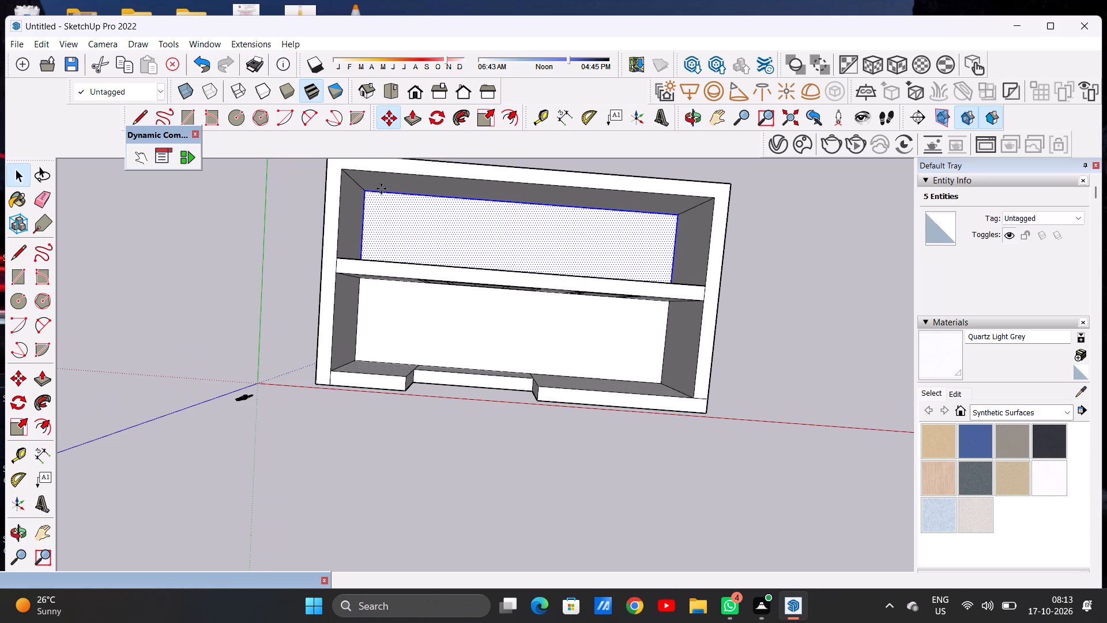
left_click(674, 218)
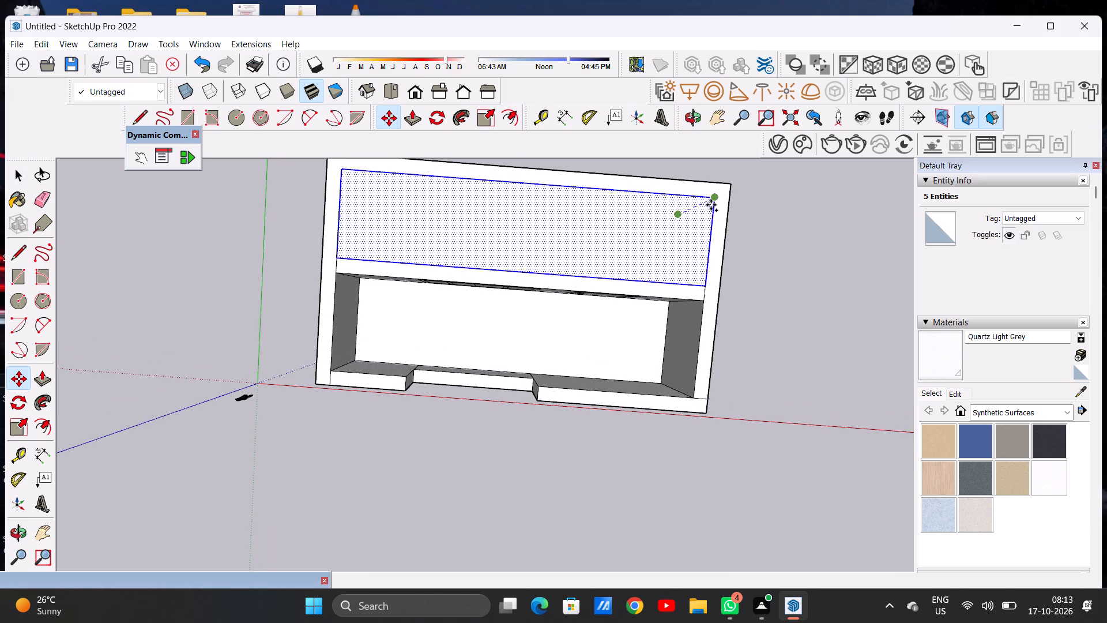
left_click(711, 205)
key("space")
left_click_drag(801, 333, 792, 329)
Push/Pull the roof face over the rear room slightly upward into a thin roof slab.
scroll(527, 344, "down", 5)
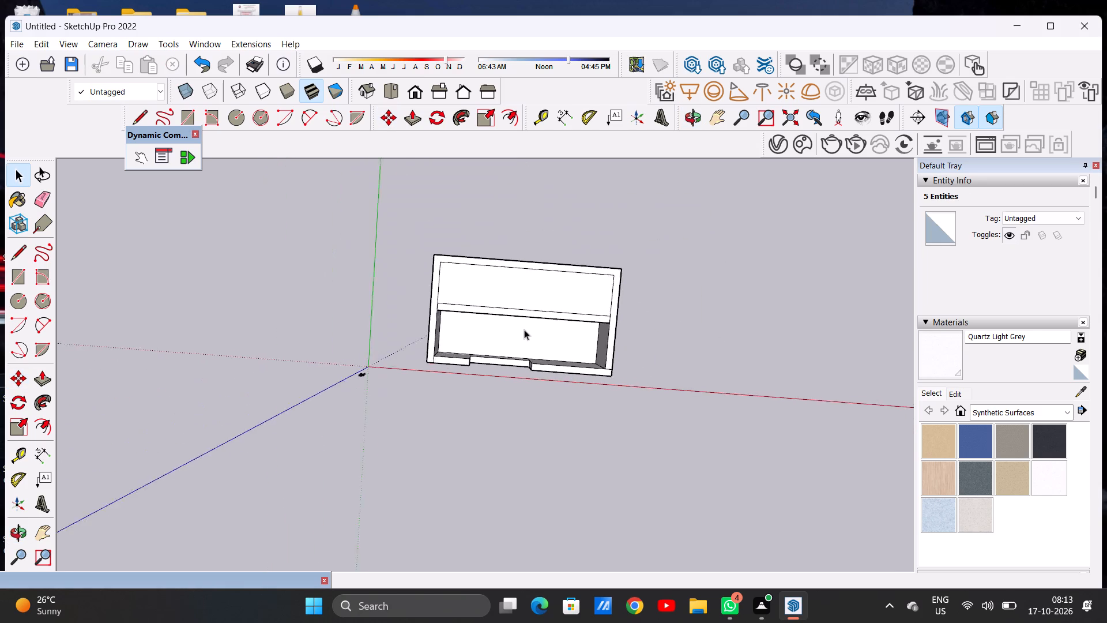
scroll(524, 329, "down", 7)
middle_click_drag(532, 379, 546, 205)
scroll(543, 303, "up", 6)
middle_click_drag(539, 360, 530, 318)
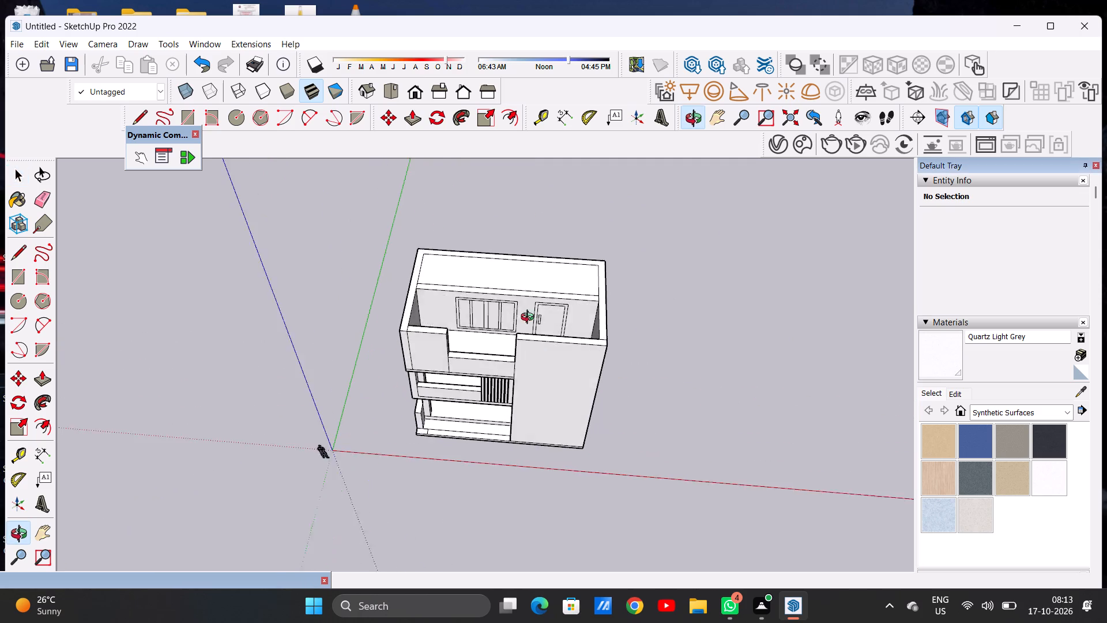
middle_click_drag(530, 318, 529, 294)
scroll(451, 294, "up", 7)
middle_click_drag(527, 392, 532, 304)
scroll(537, 363, "down", 10)
scroll(577, 334, "up", 11)
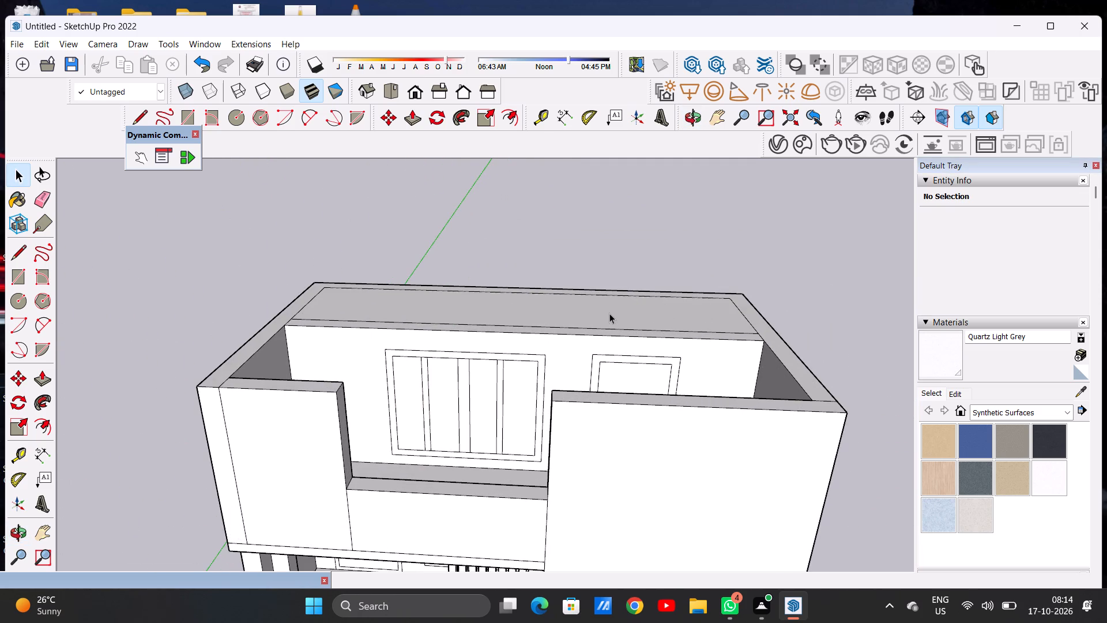
key("p")
scroll(684, 306, "up", 5)
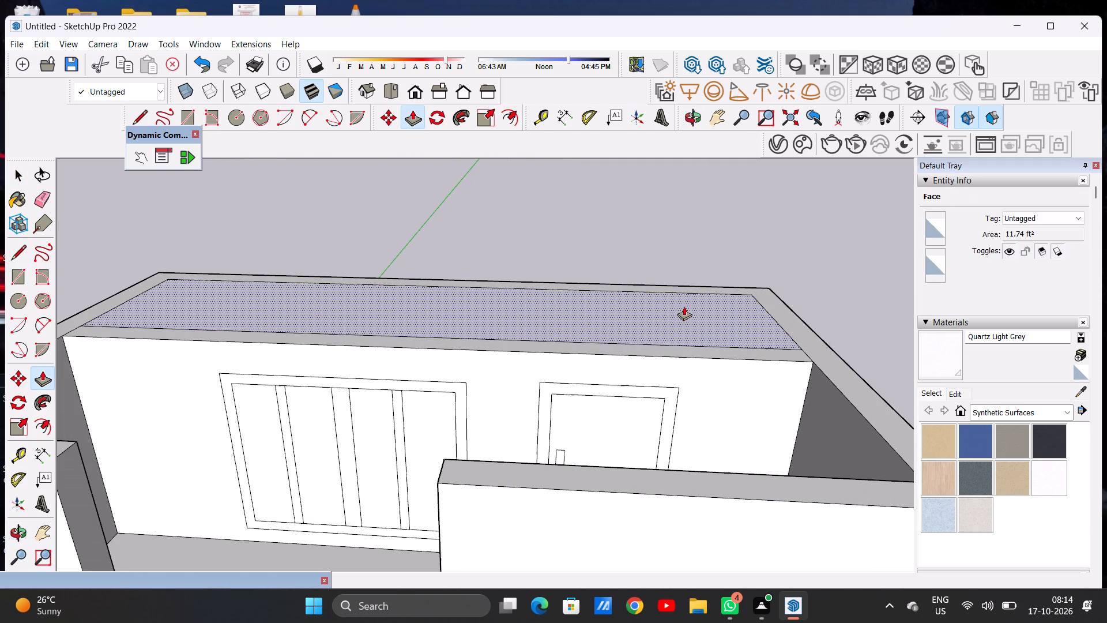
left_click(684, 306)
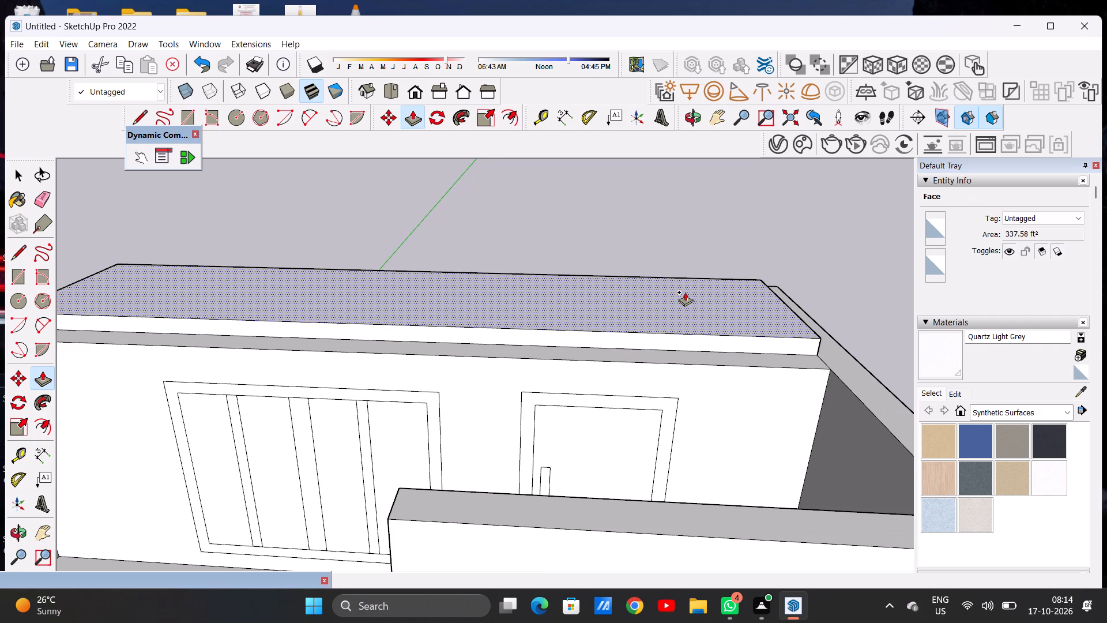
left_click(685, 294)
key("space")
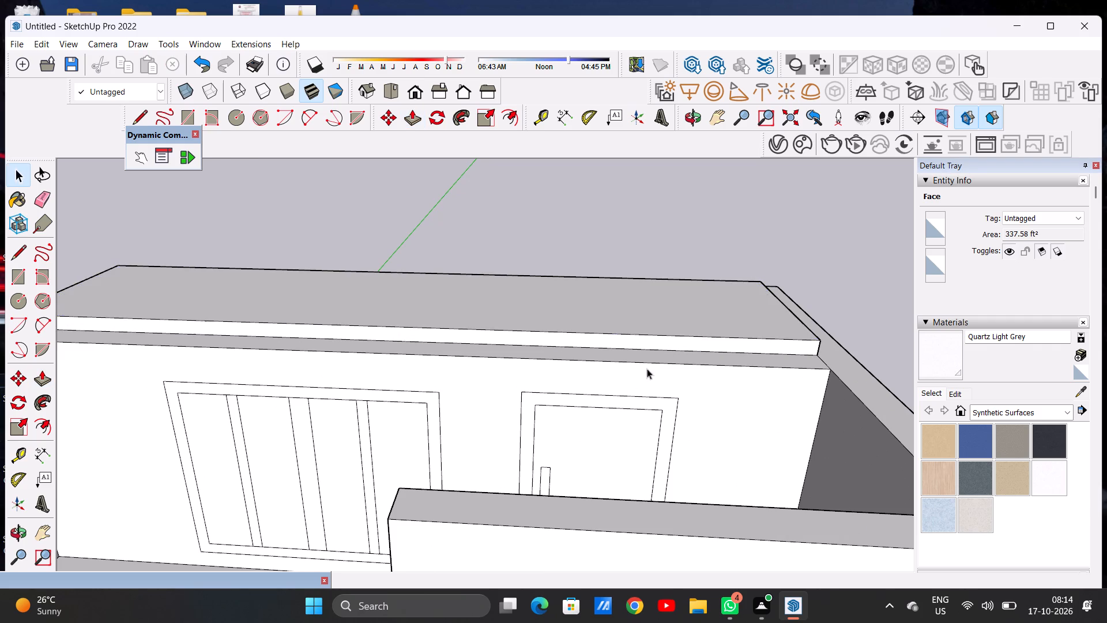
Push/Pull the roof slab's front side face forward over the balcony to the inner top corner of the front wall.
scroll(601, 393, "down", 13)
middle_click_drag(564, 397, 479, 442)
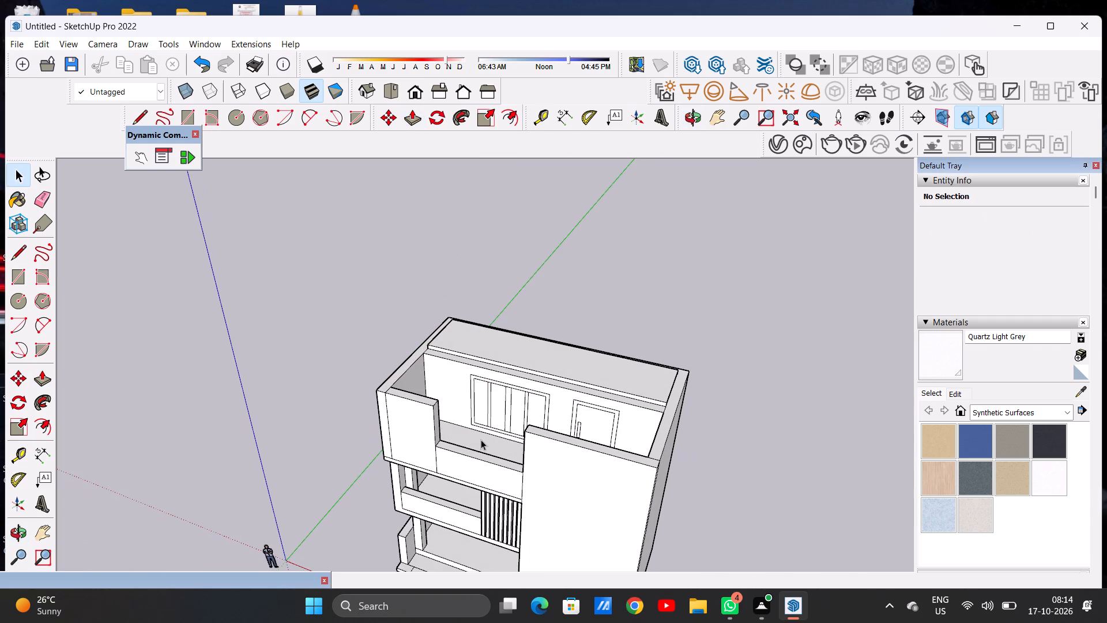
key("p")
scroll(596, 426, "up", 7)
scroll(681, 371, "up", 7)
left_click(732, 371)
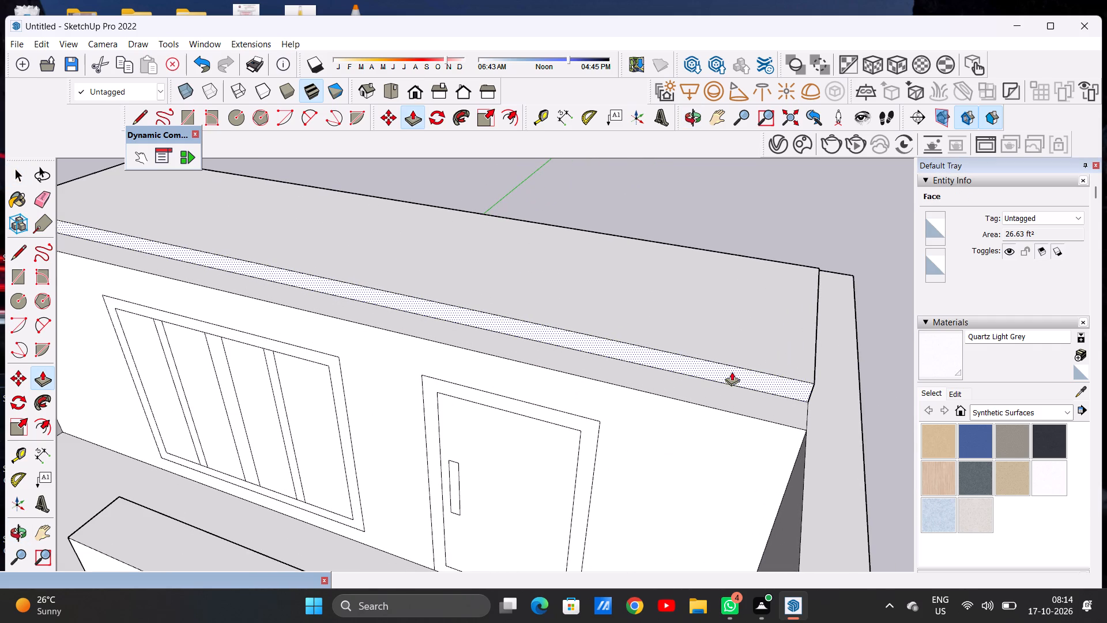
scroll(687, 386, "down", 14)
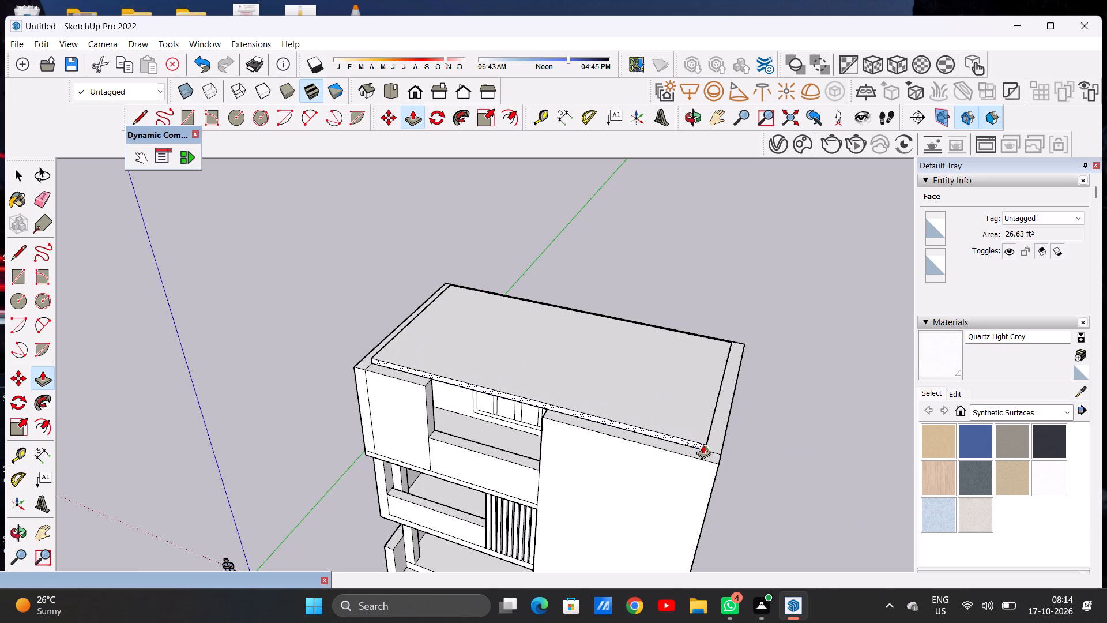
left_click(699, 450)
key("space")
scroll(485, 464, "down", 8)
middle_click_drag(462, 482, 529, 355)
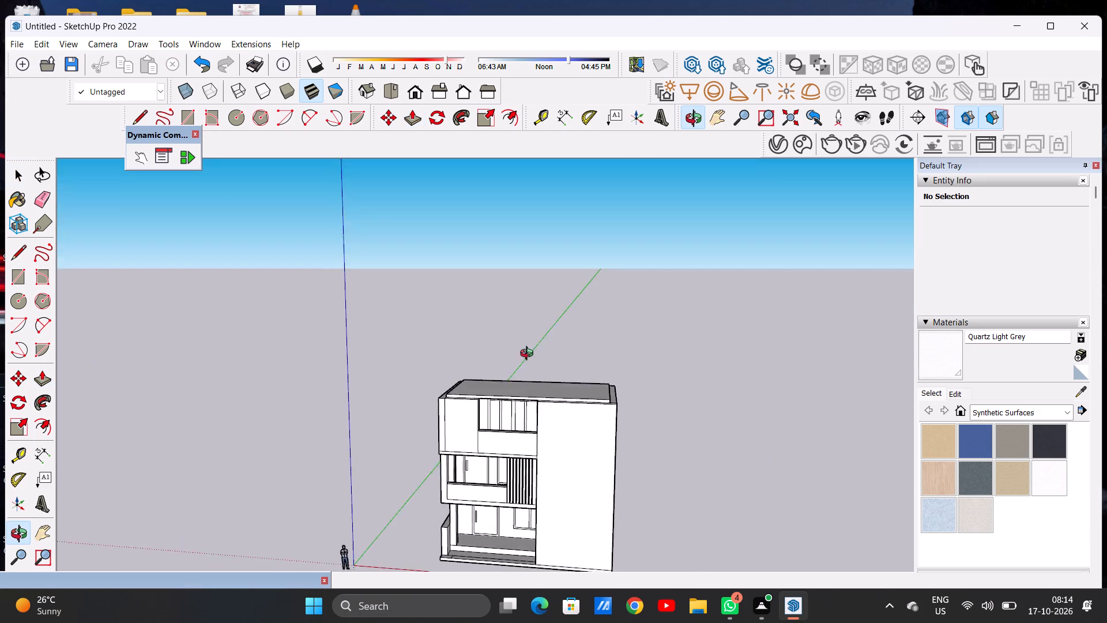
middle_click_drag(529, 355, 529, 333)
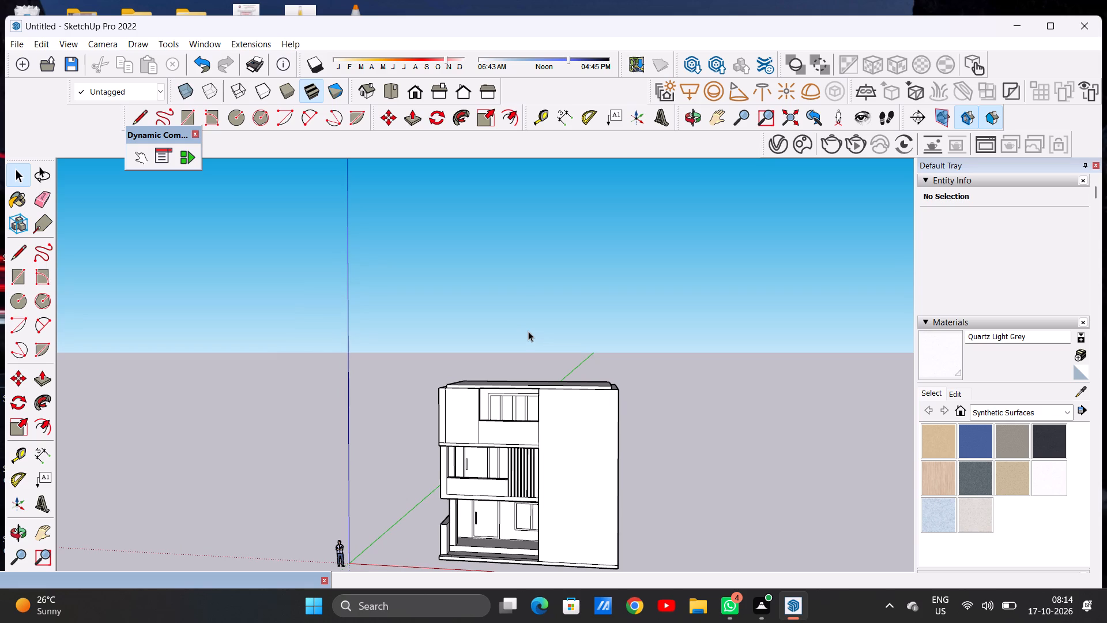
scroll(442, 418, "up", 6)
Push/Pull the top face of the second-floor corner wall upward, well above the roof slab.
scroll(473, 429, "up", 14)
middle_click_drag(479, 335, 509, 508)
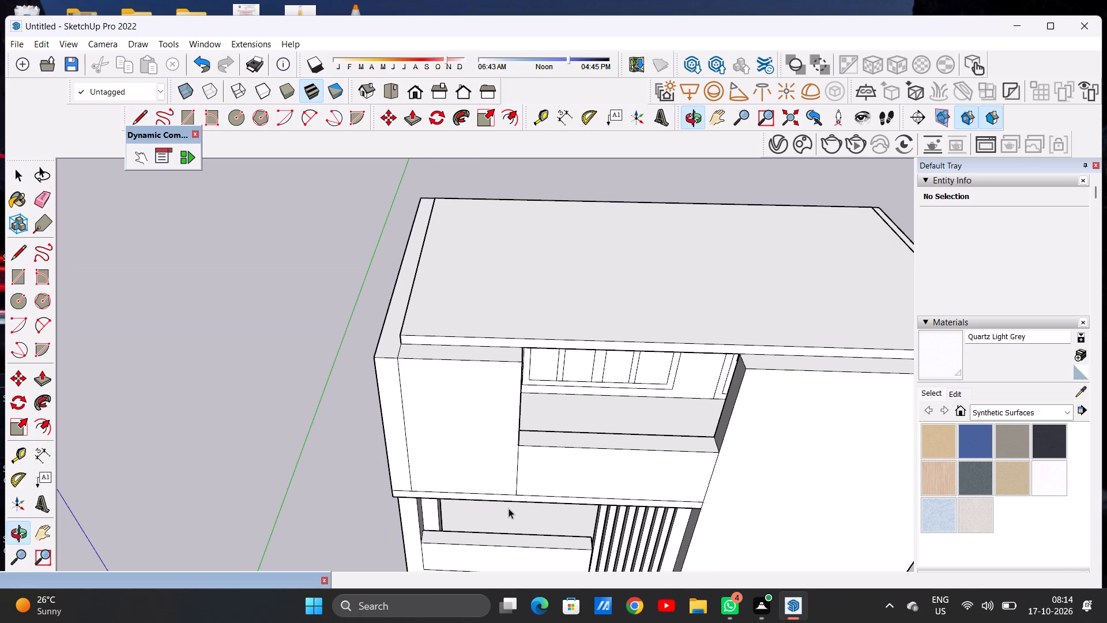
key("p")
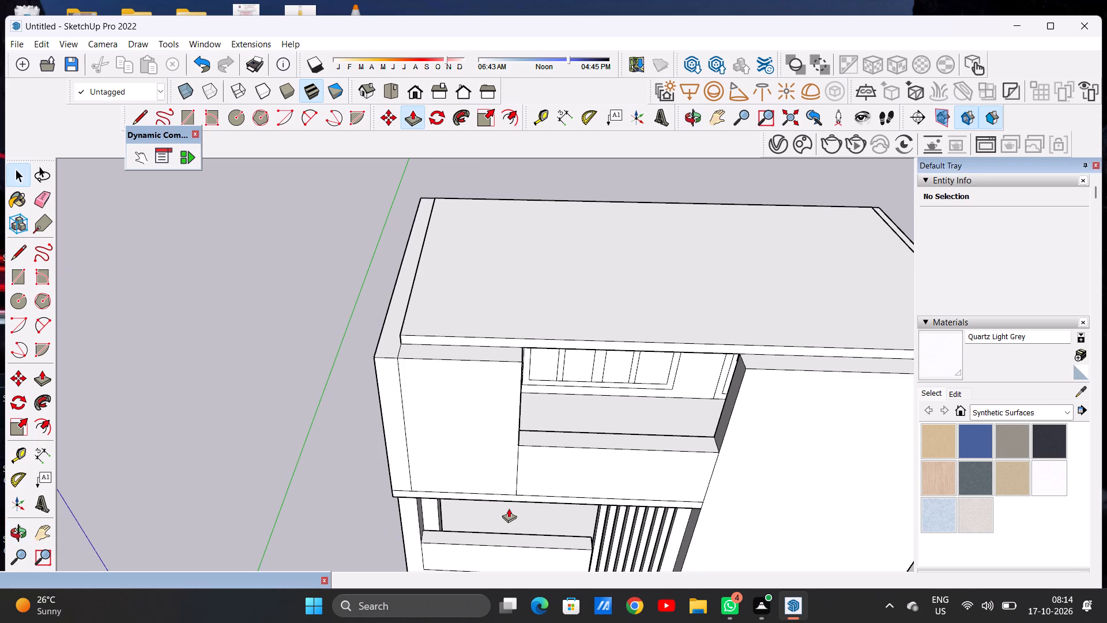
scroll(517, 349, "up", 4)
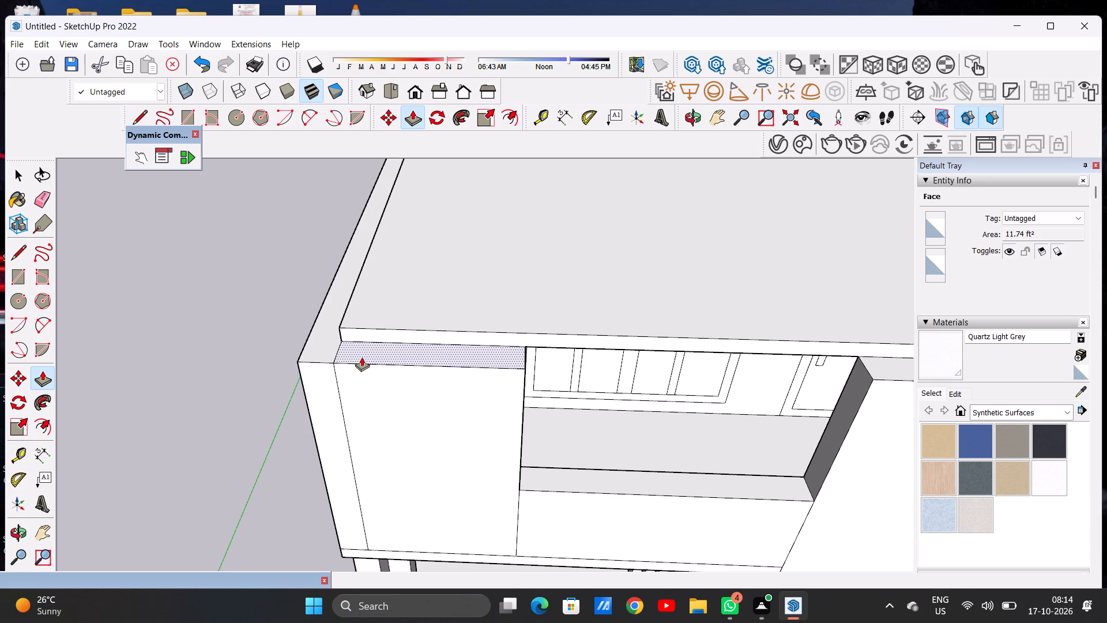
left_click(411, 350)
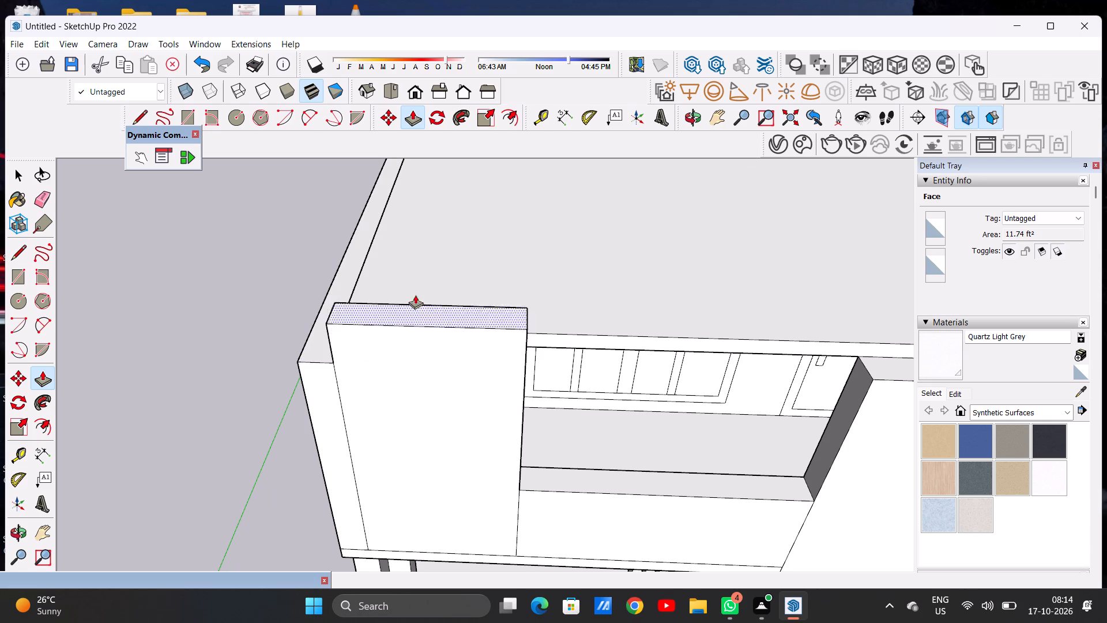
scroll(449, 275, "down", 11)
left_click(466, 262)
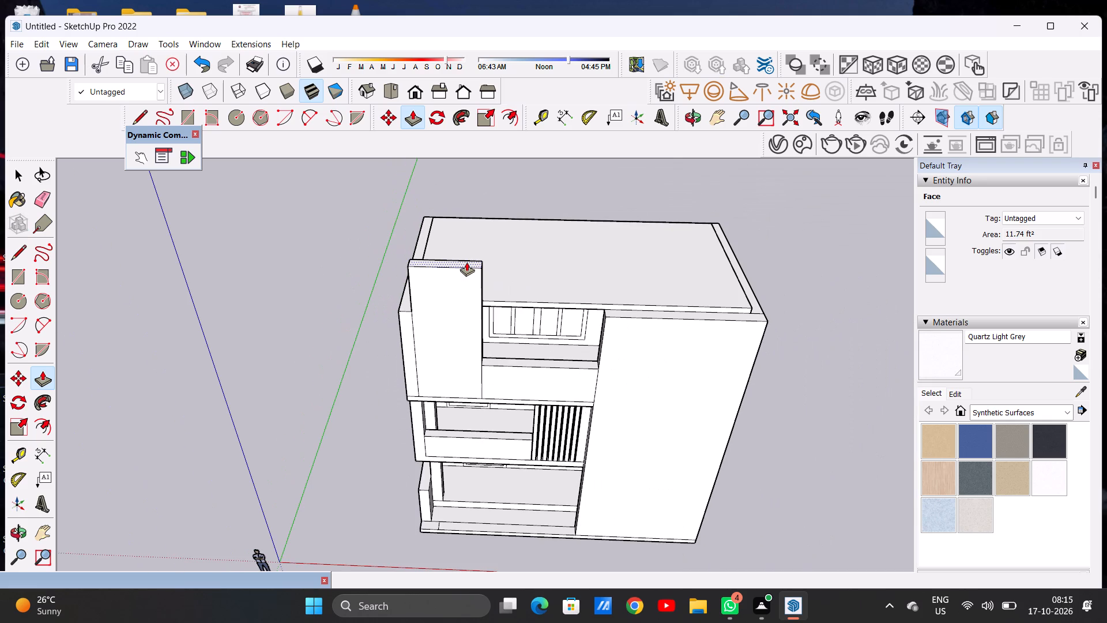
key("space")
Push/Pull the perimeter walls' top face up to the raised corner wall's top to form a roof parapet.
scroll(378, 325, "down", 4)
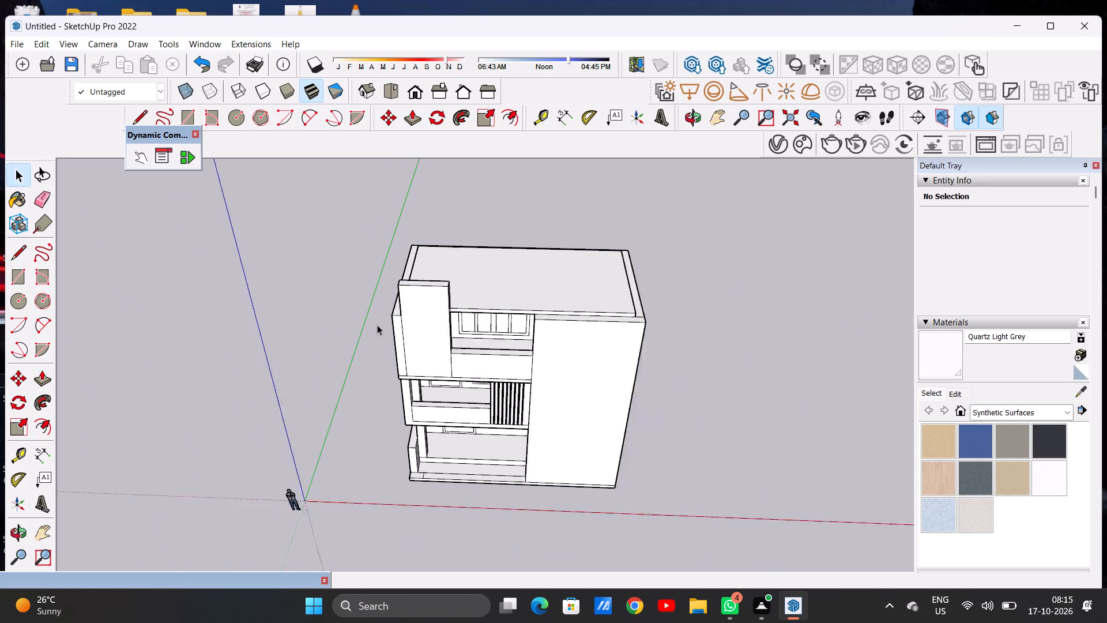
scroll(377, 325, "down", 5)
middle_click_drag(374, 326, 506, 286)
scroll(412, 323, "up", 3)
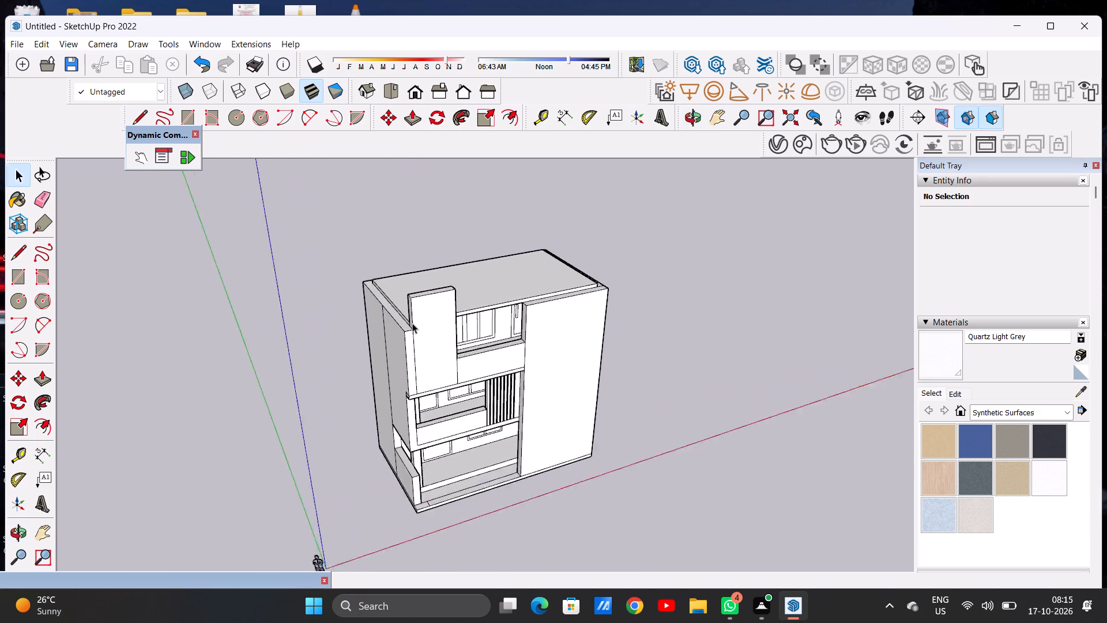
scroll(412, 323, "up", 5)
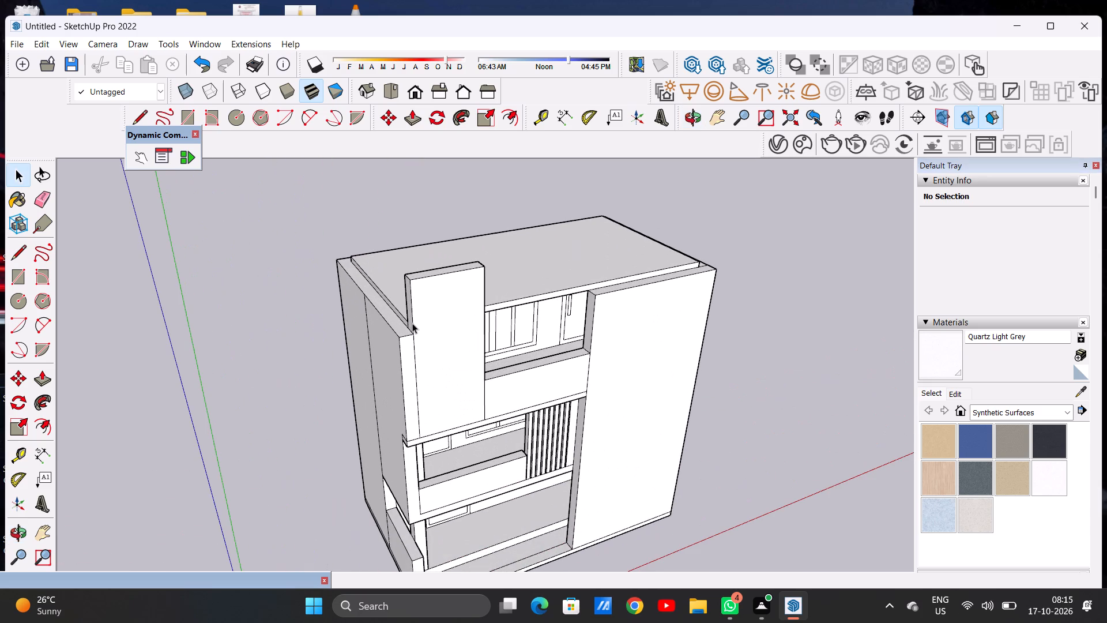
scroll(394, 325, "up", 2)
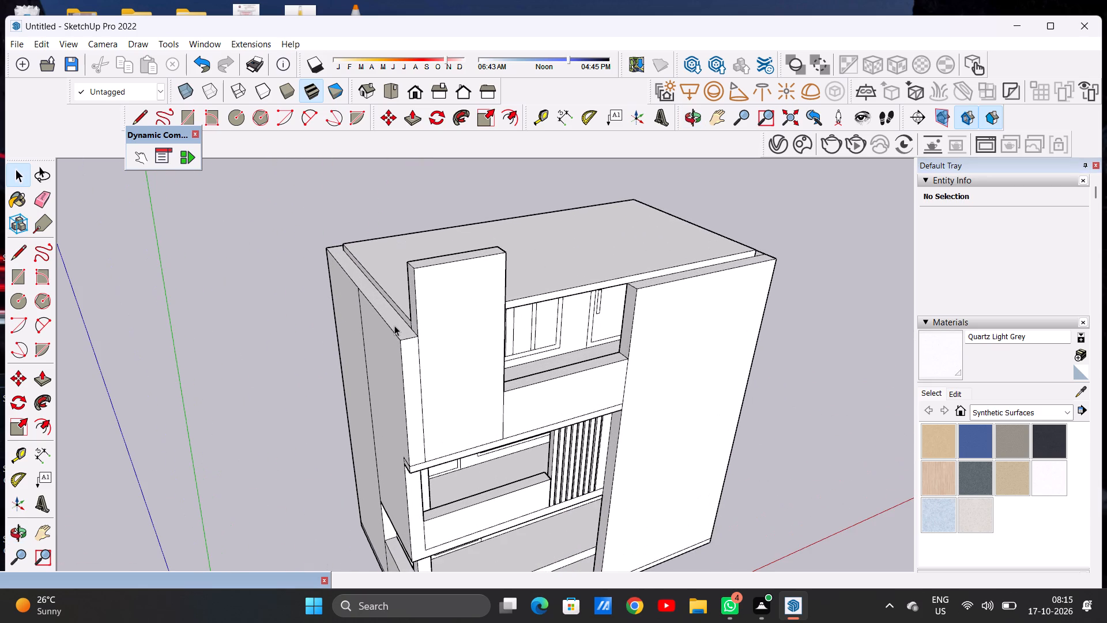
key("p")
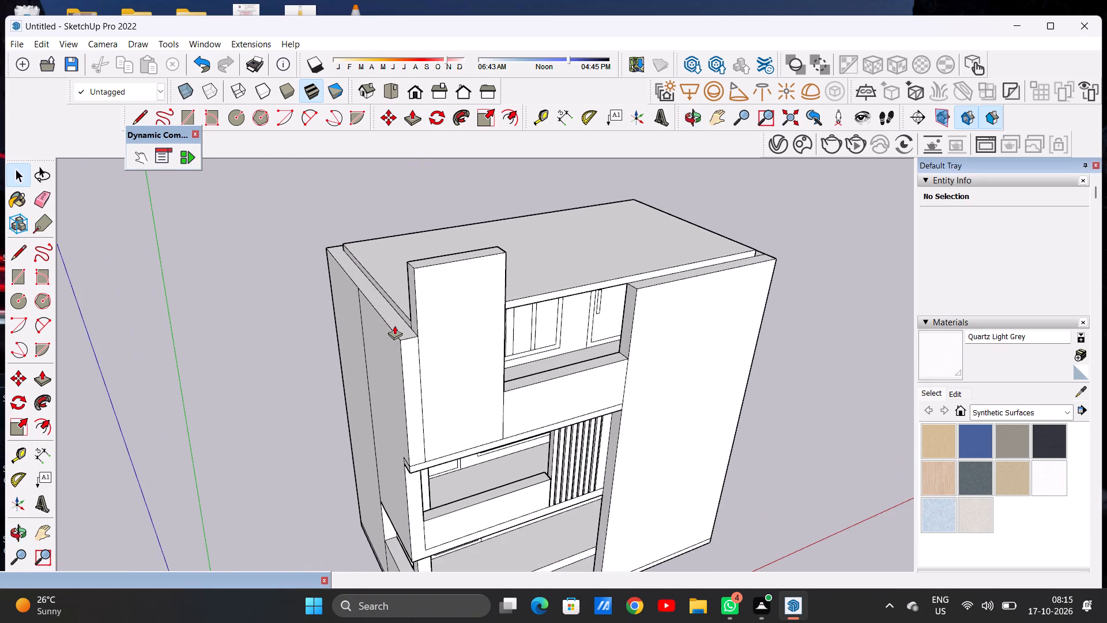
scroll(406, 320, "up", 5)
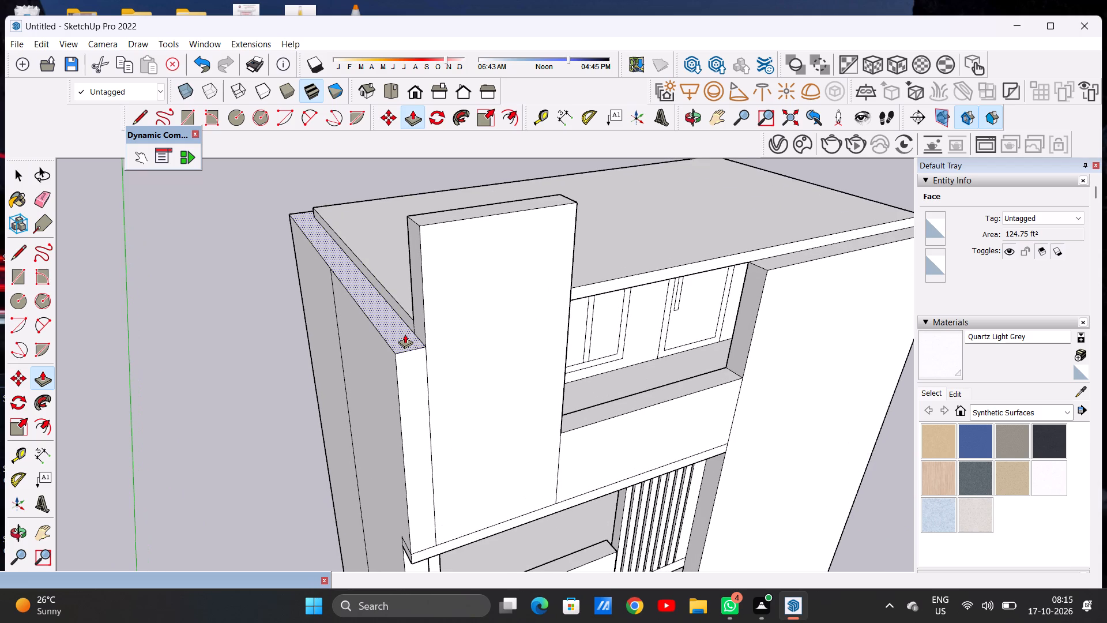
left_click(405, 334)
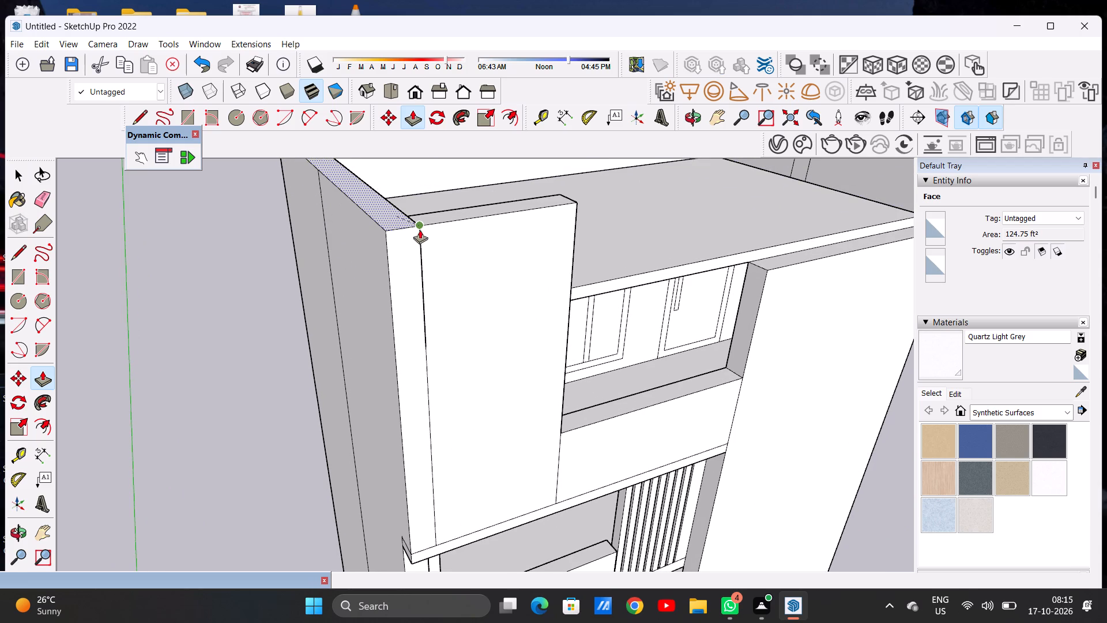
left_click(420, 229)
key("space")
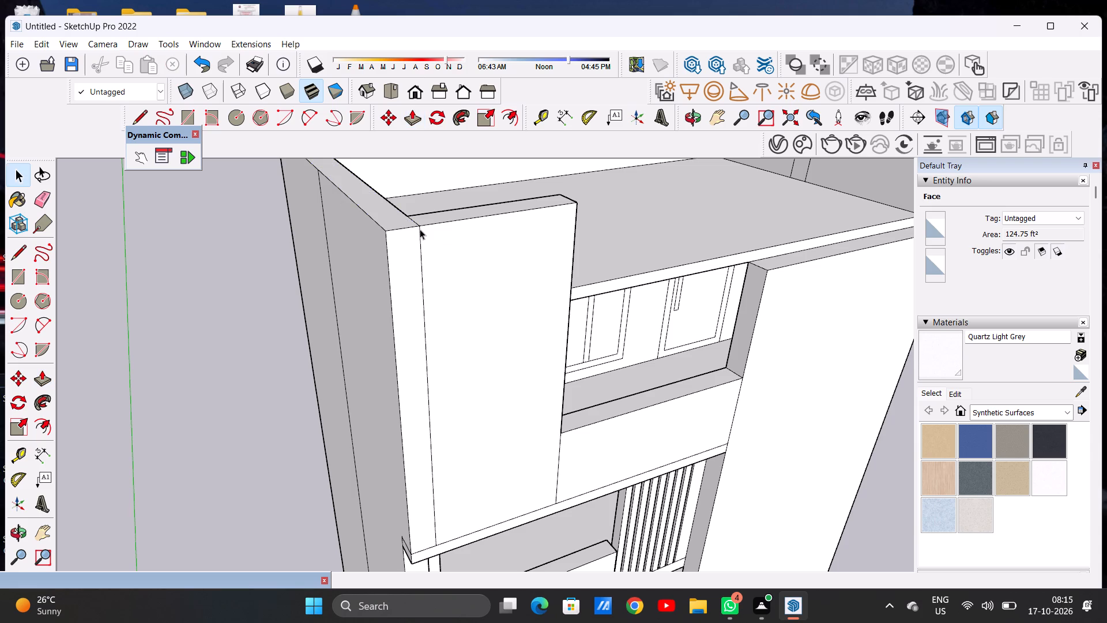
Draw a line across the side parapet's top from the corner wall's inner back corner to the outer edge.
scroll(341, 478, "down", 9)
middle_click_drag(391, 469, 292, 392)
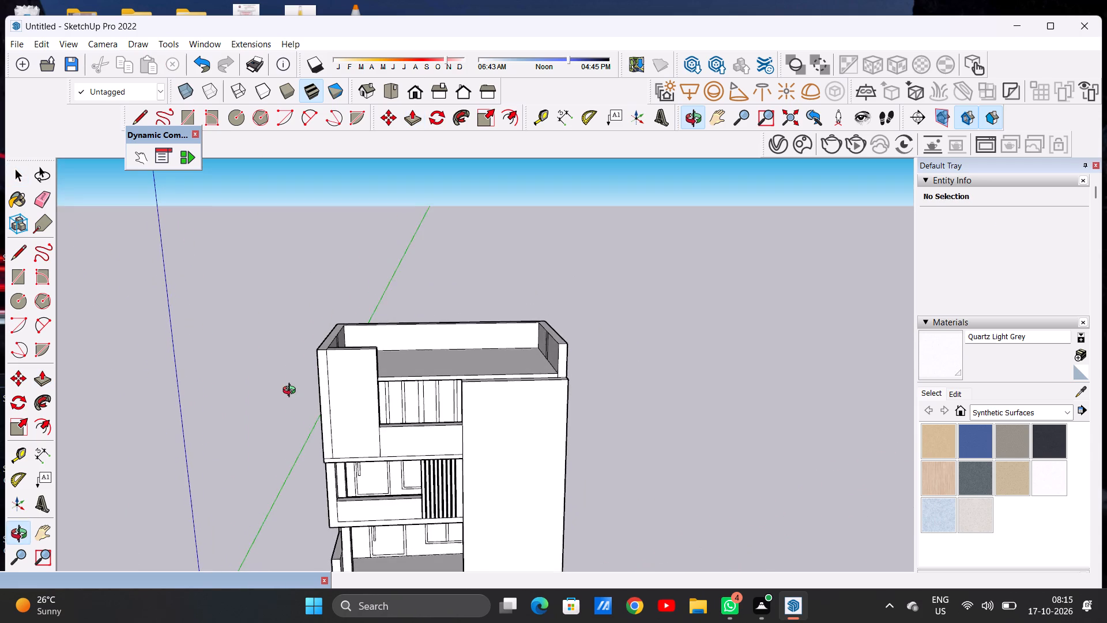
middle_click_drag(292, 392, 329, 451)
scroll(345, 384, "up", 7)
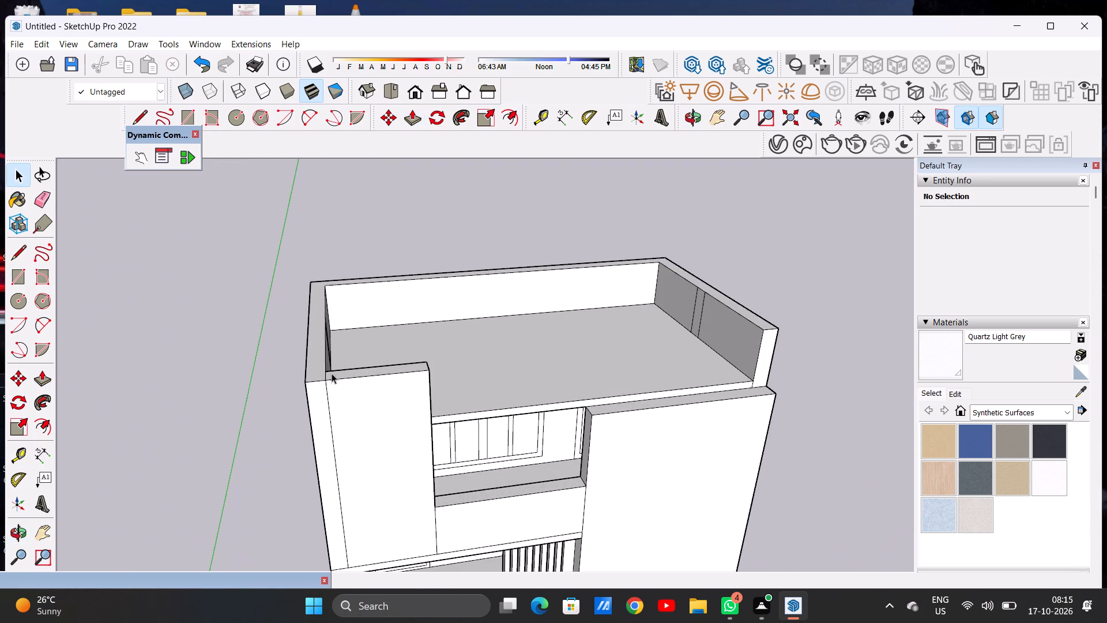
middle_click_drag(330, 377, 325, 442)
scroll(325, 425, "up", 4)
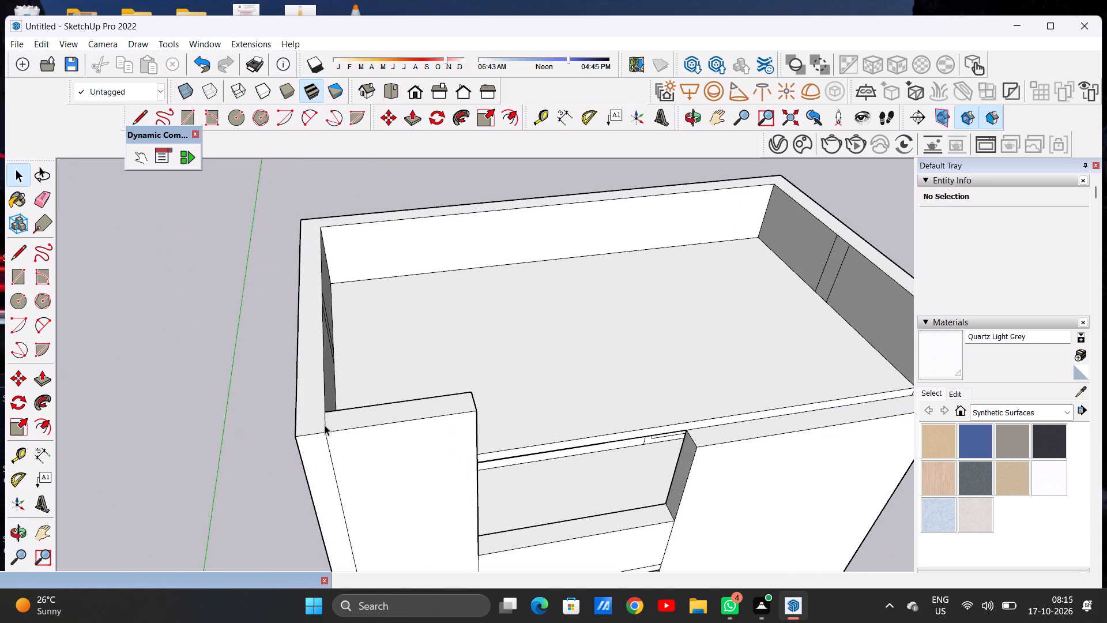
key("p")
key("BackSpace")
key("l")
scroll(322, 425, "up", 5)
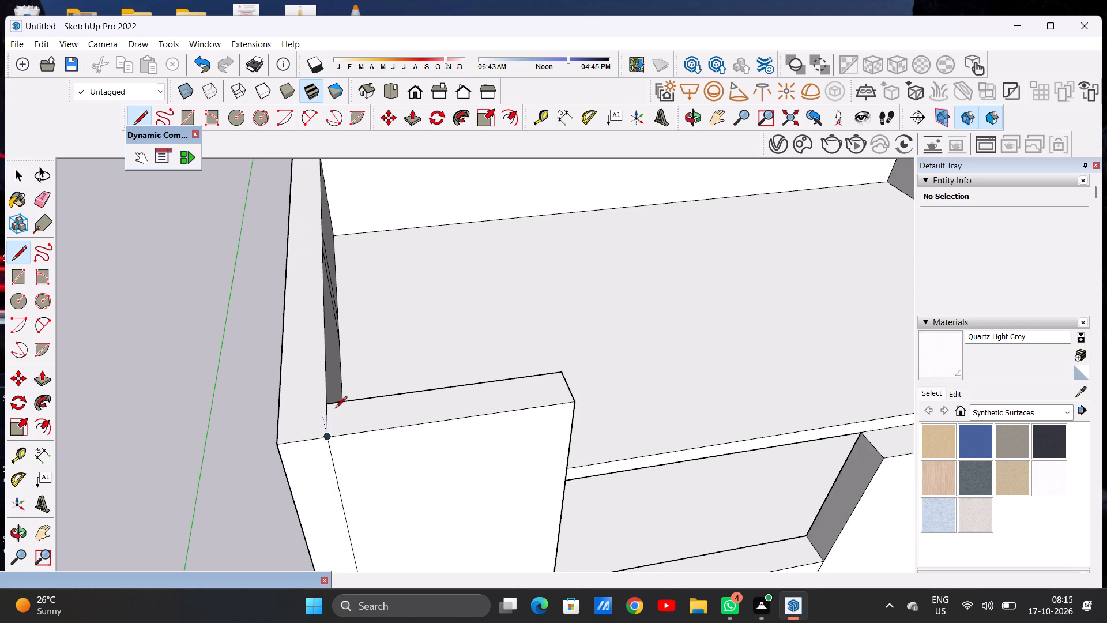
left_click(326, 406)
left_click(279, 408)
key("space")
Examine the front elevation around the raised corner wall and the roof parapet.
scroll(329, 436, "down", 8)
middle_click_drag(318, 425, 318, 406)
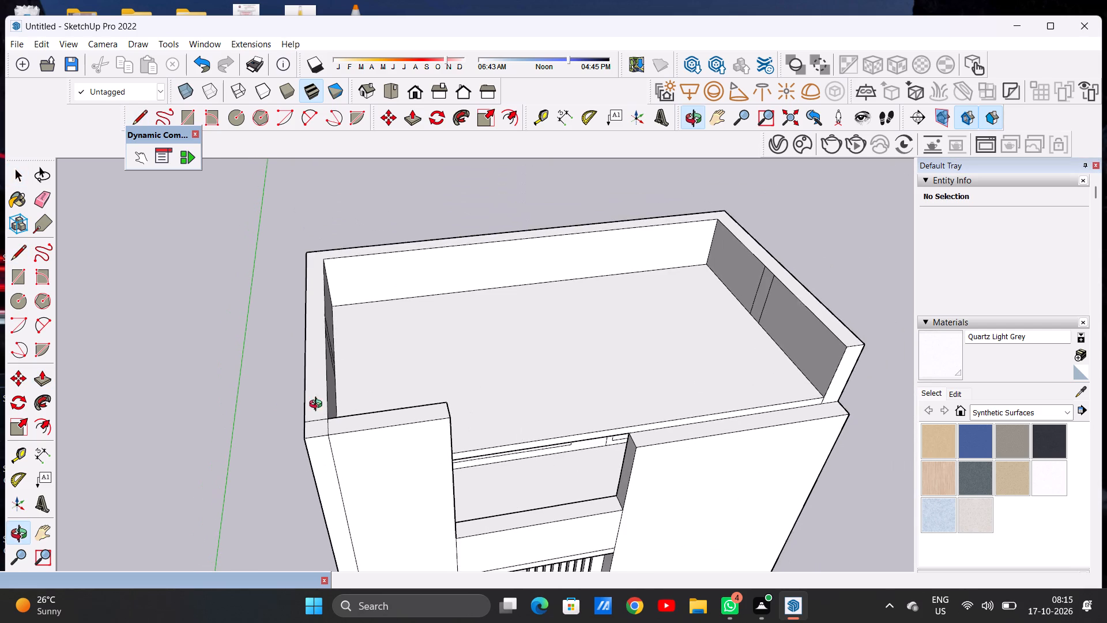
middle_click_drag(318, 406, 314, 371)
middle_click_drag(340, 412, 317, 334)
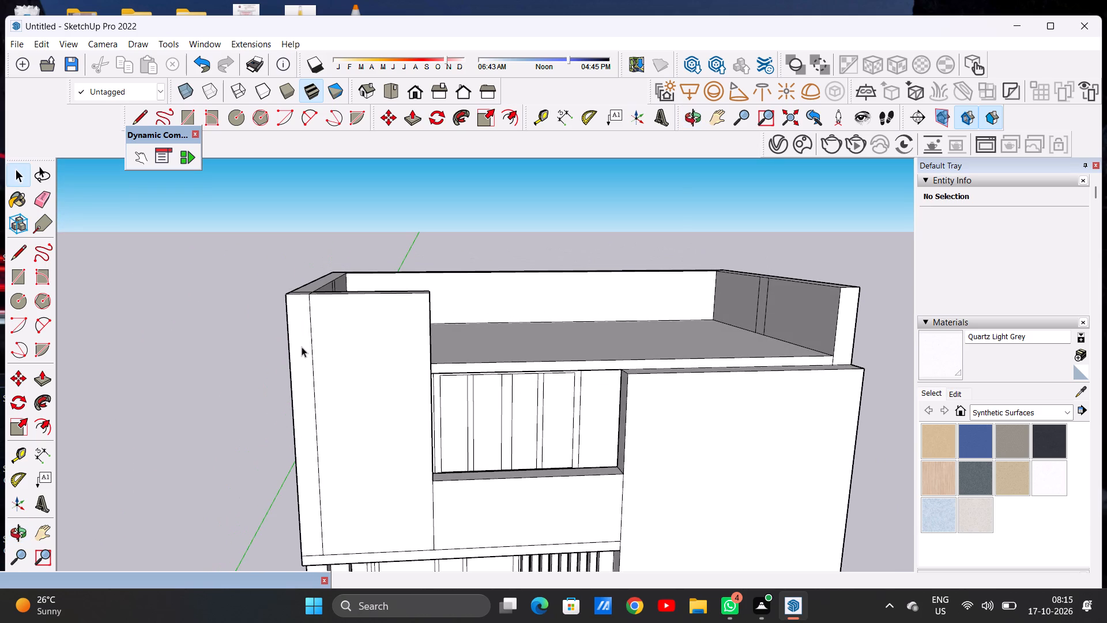
scroll(353, 408, "down", 5)
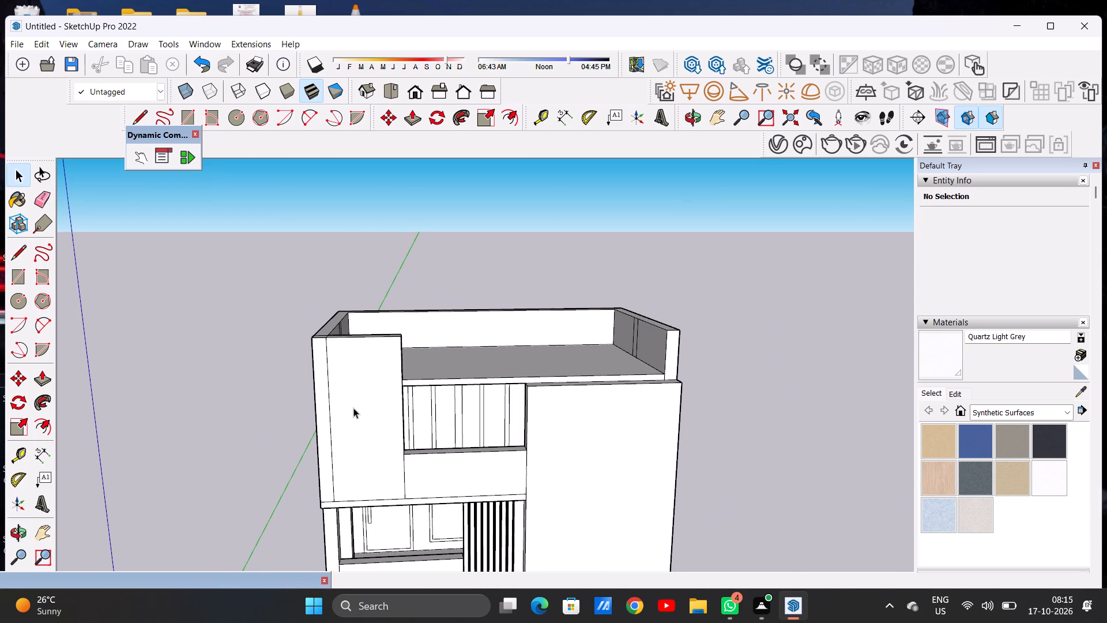
scroll(338, 429, "down", 3)
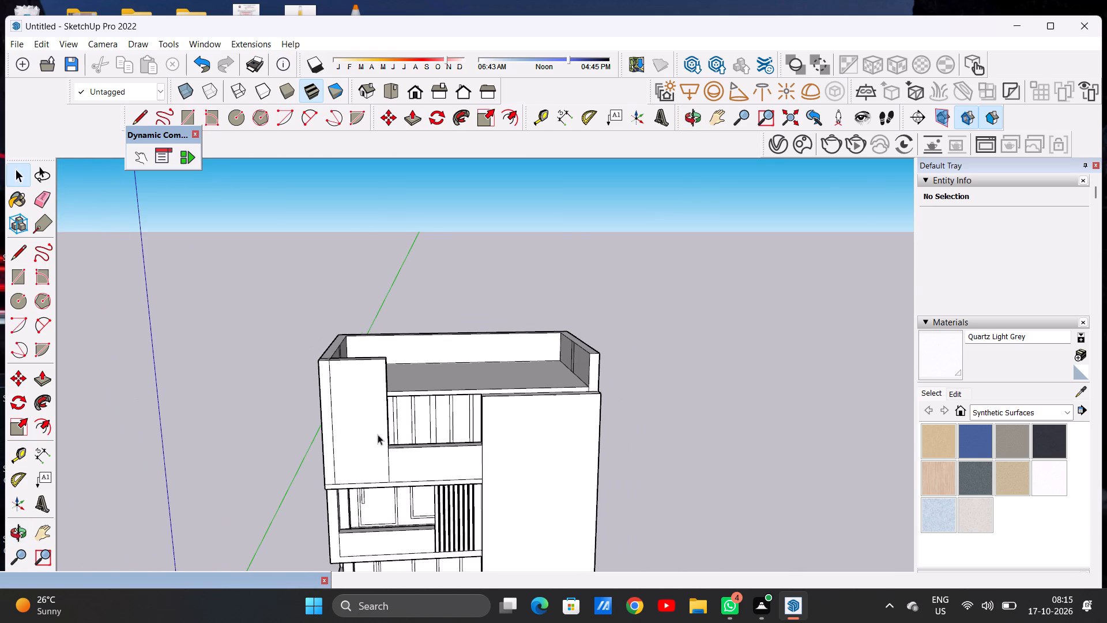
middle_click_drag(375, 434, 323, 412)
middle_click_drag(315, 412, 293, 419)
middle_click_drag(293, 419, 367, 421)
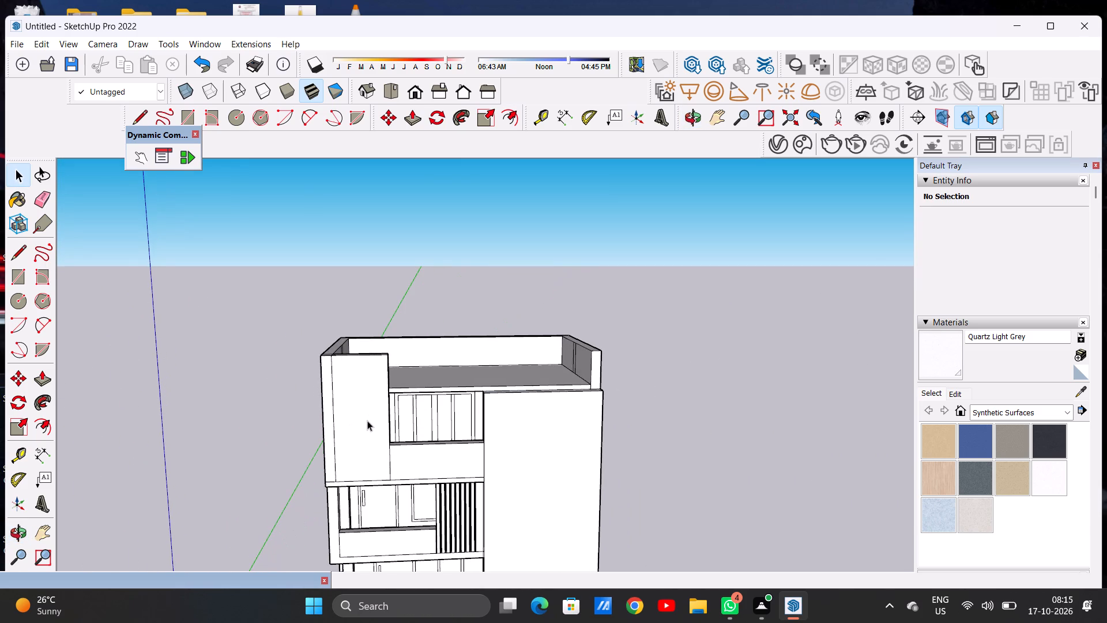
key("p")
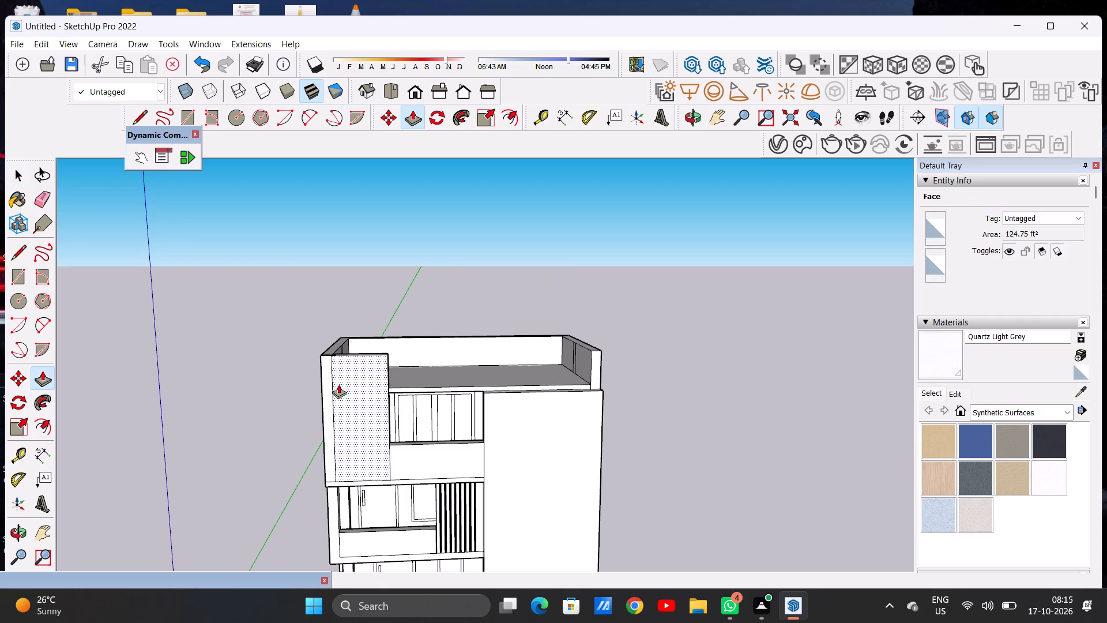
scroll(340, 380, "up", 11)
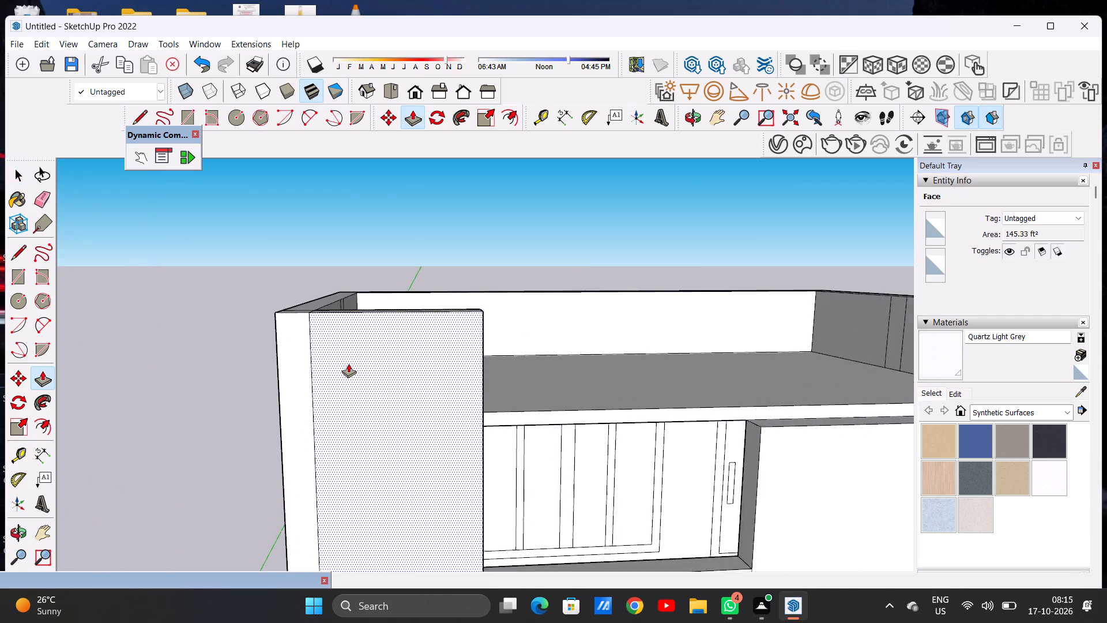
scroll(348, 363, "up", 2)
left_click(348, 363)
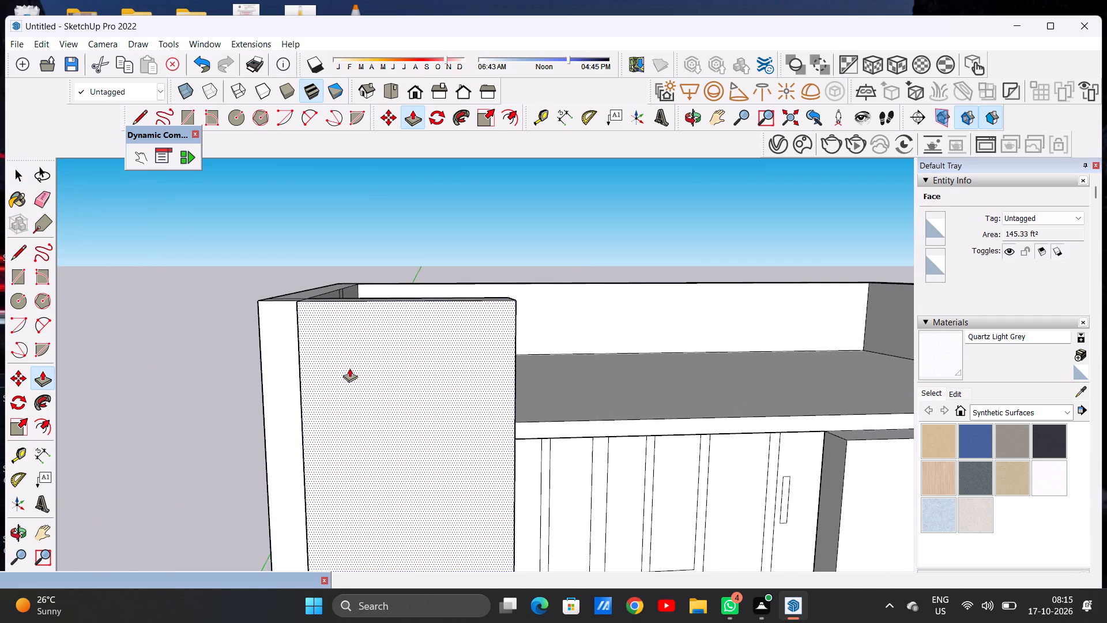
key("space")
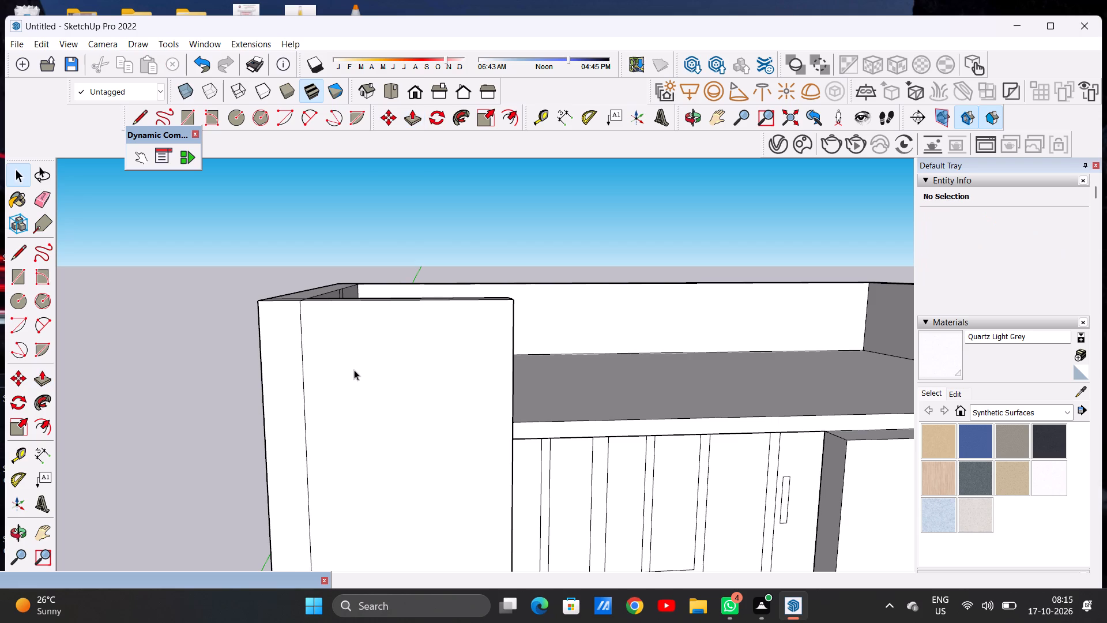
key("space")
Draw lines from the roof slab's top edge across the raised corner wall's inner side and front faces at slab-top level.
scroll(354, 370, "down", 1)
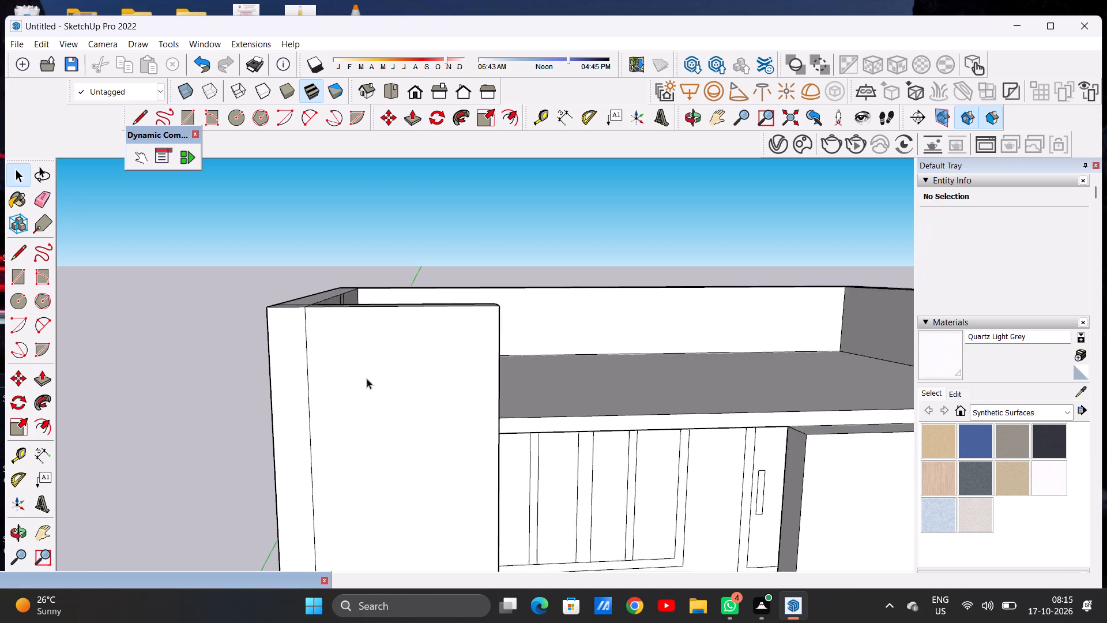
scroll(367, 378, "down", 10)
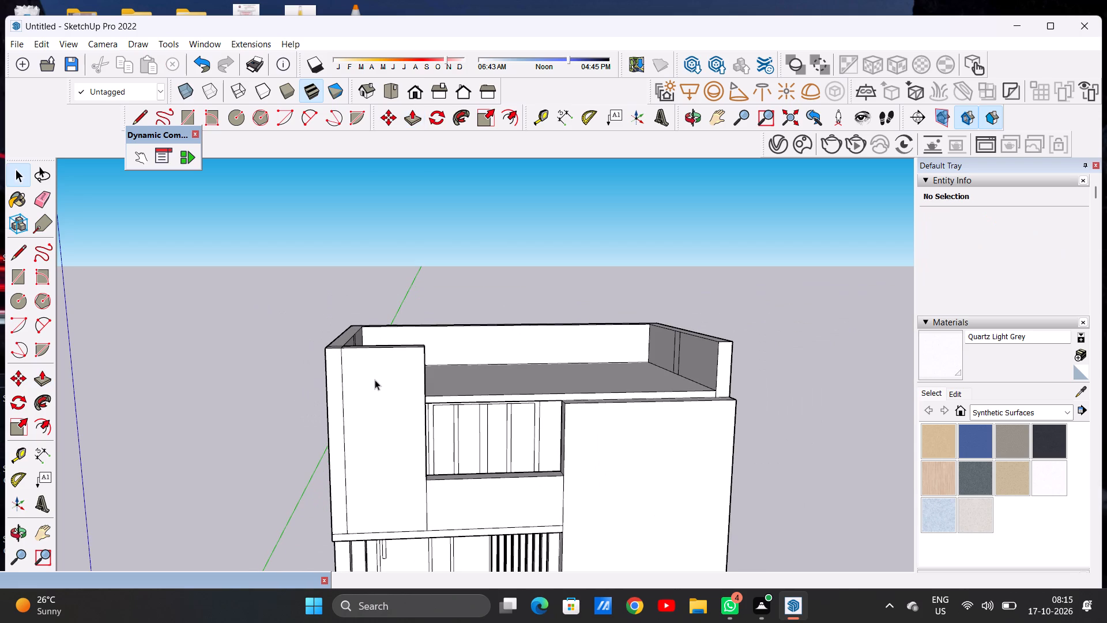
middle_click_drag(389, 409, 95, 411)
middle_click_drag(332, 389, 390, 396)
middle_click_drag(433, 395, 448, 385)
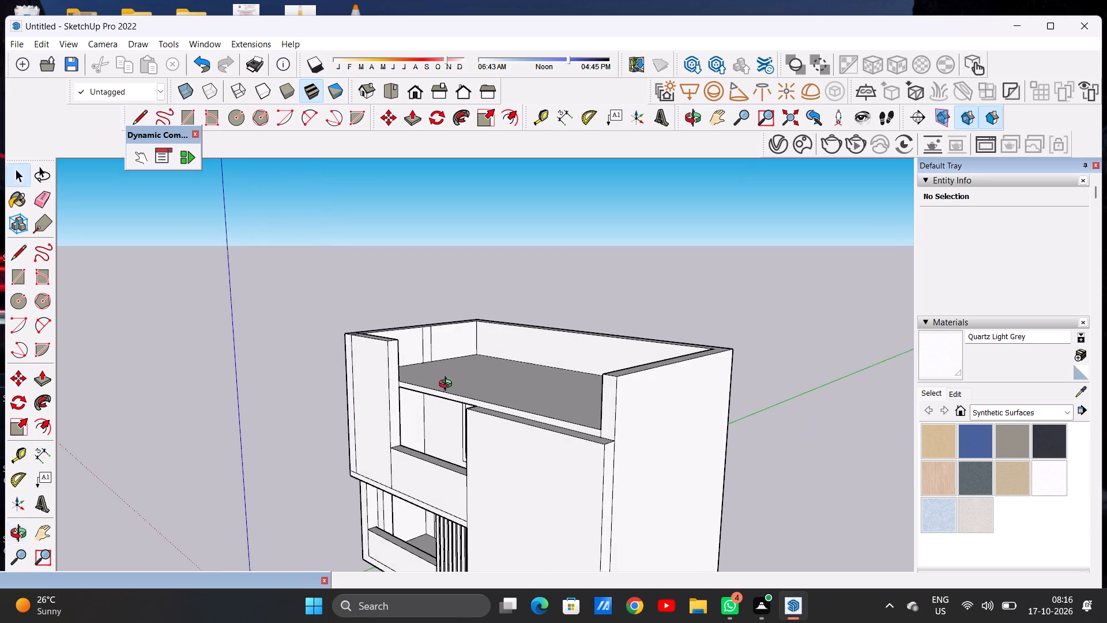
middle_click_drag(448, 385, 469, 377)
scroll(396, 386, "up", 6)
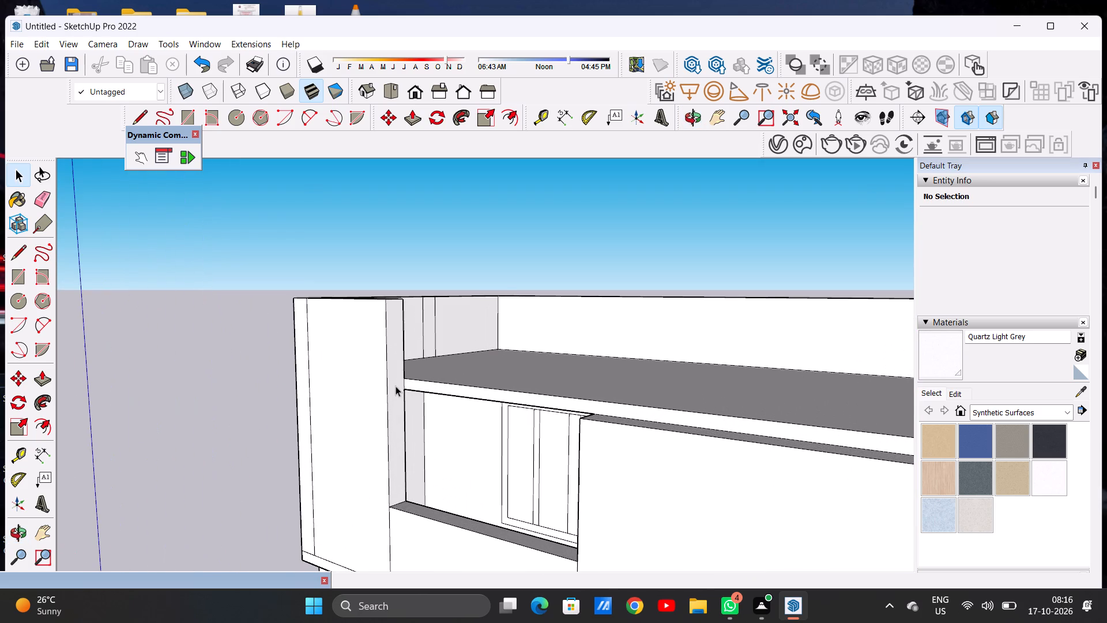
key("l")
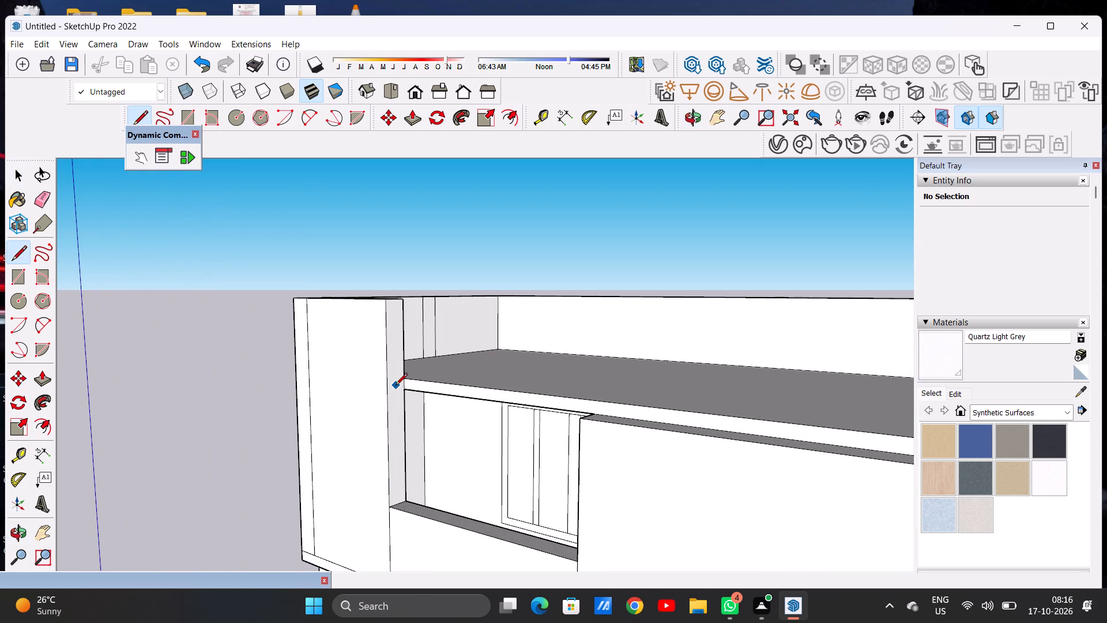
scroll(381, 386, "up", 7)
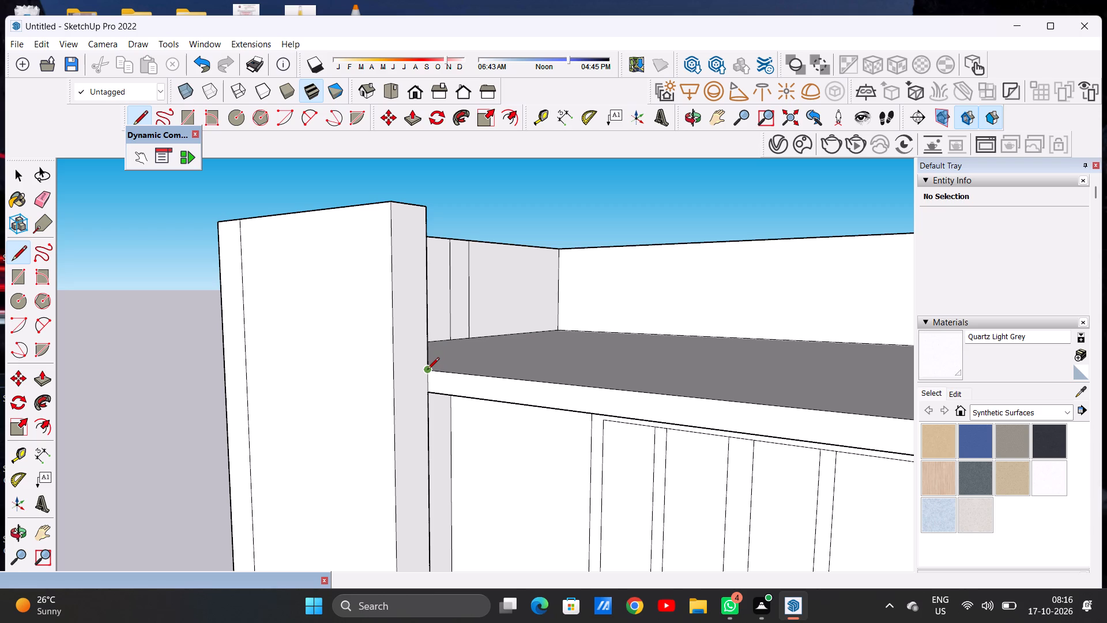
left_click(427, 370)
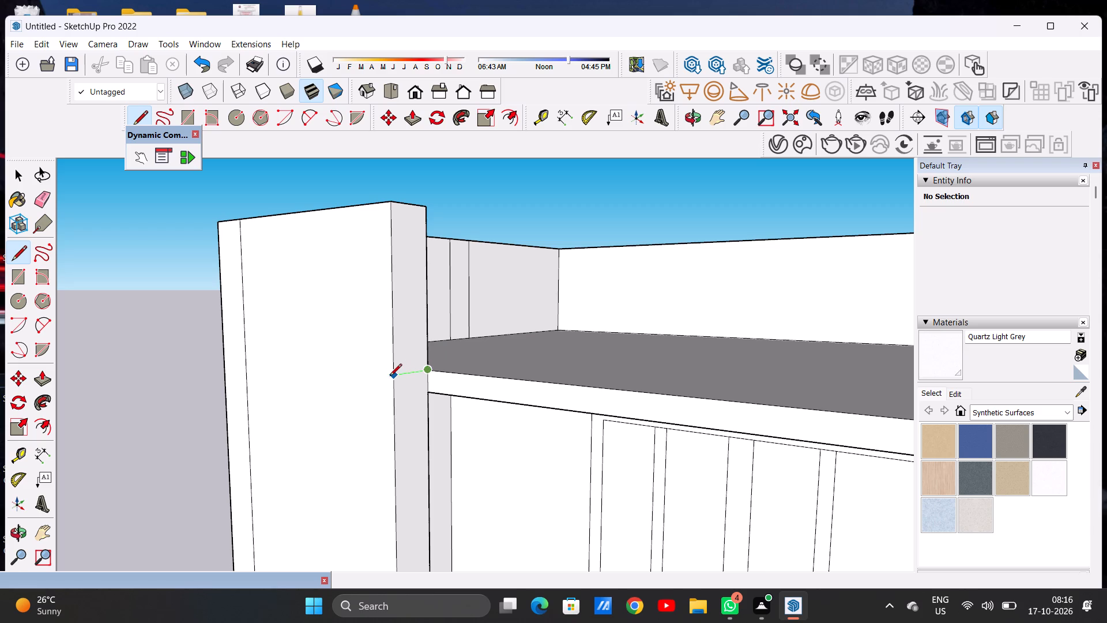
left_click(390, 377)
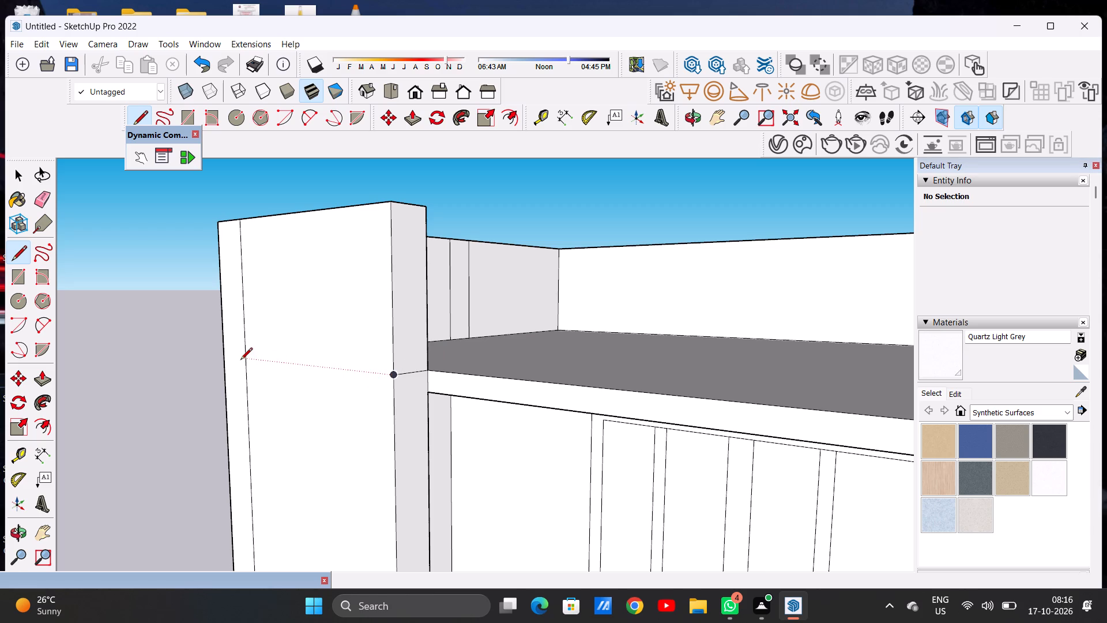
left_click(247, 356)
left_click(391, 377)
Draw matching lines from the roof slab's bottom edge across the corner wall's side and front faces, outlining a slab-thick band.
scroll(407, 339, "down", 10)
scroll(400, 371, "up", 6)
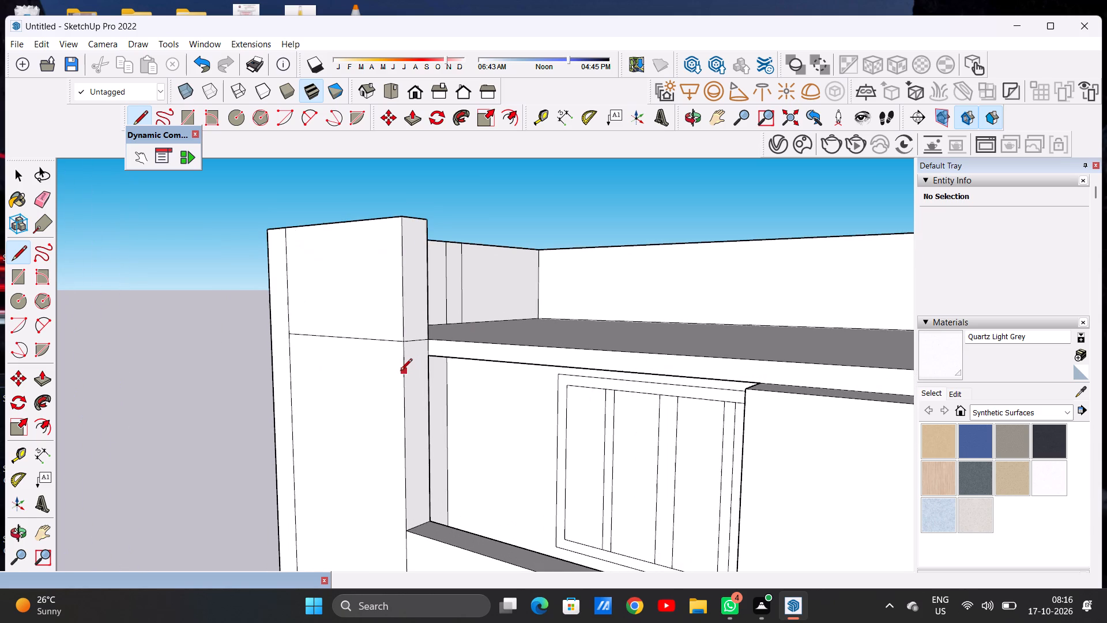
scroll(428, 361, "up", 10)
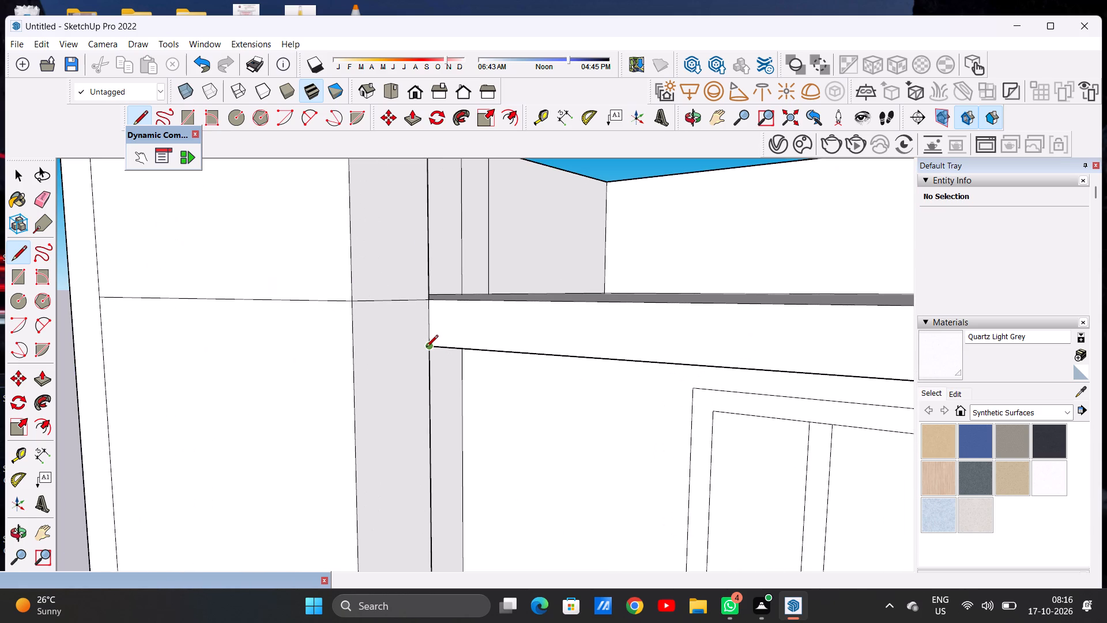
left_click(426, 348)
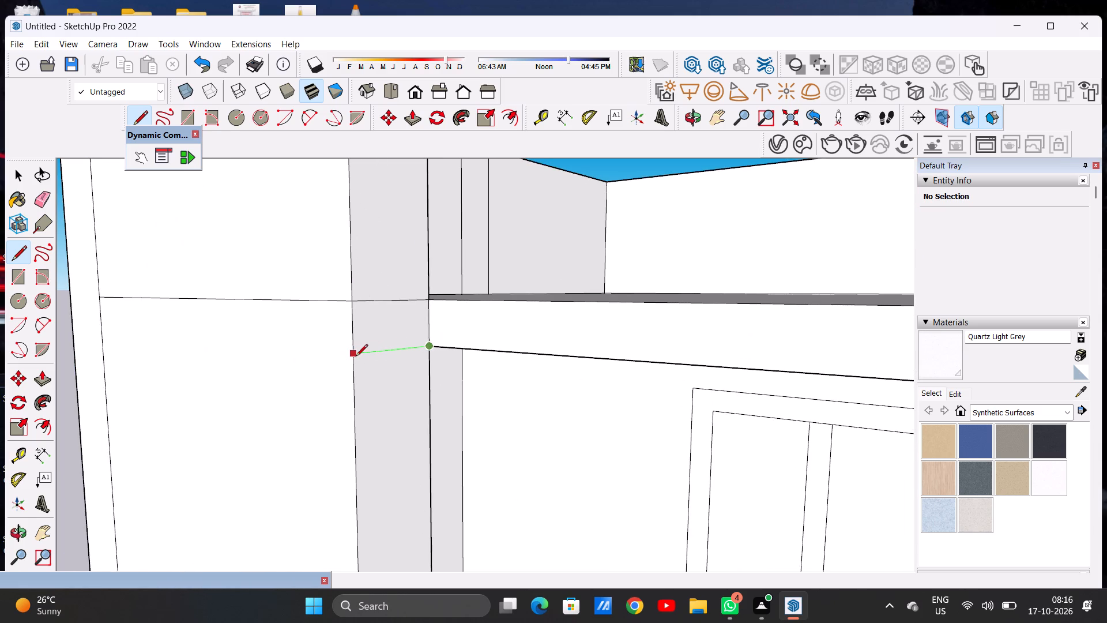
left_click(356, 357)
left_click(100, 331)
left_click(349, 352)
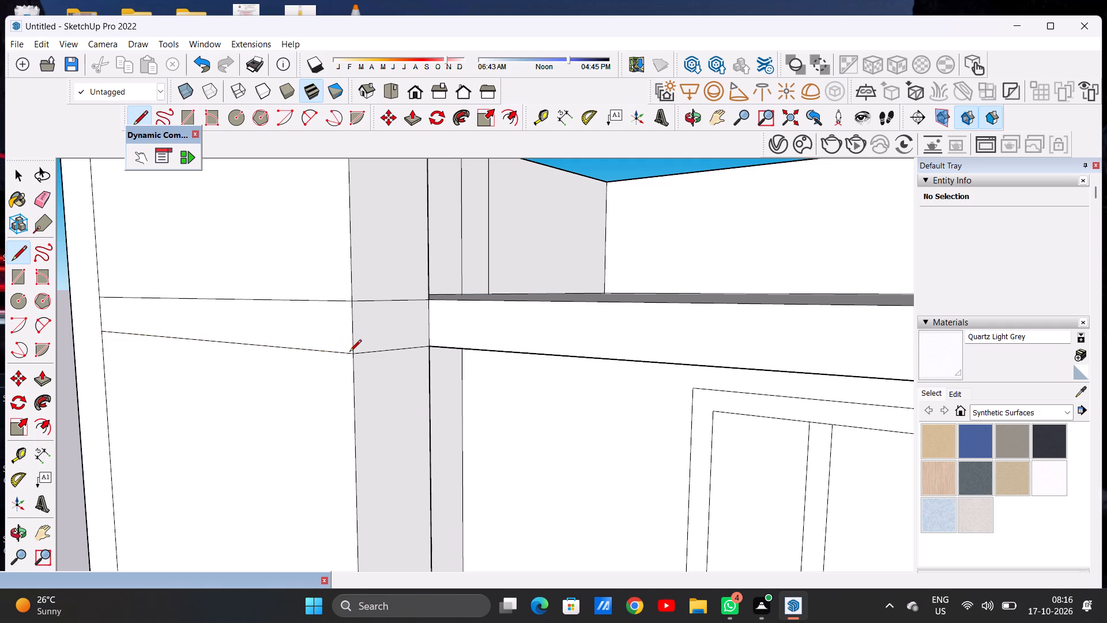
key("space")
Push/Pull the slab-level band on the corner wall's front face outward slightly to form a projecting ledge.
scroll(136, 412, "down", 5)
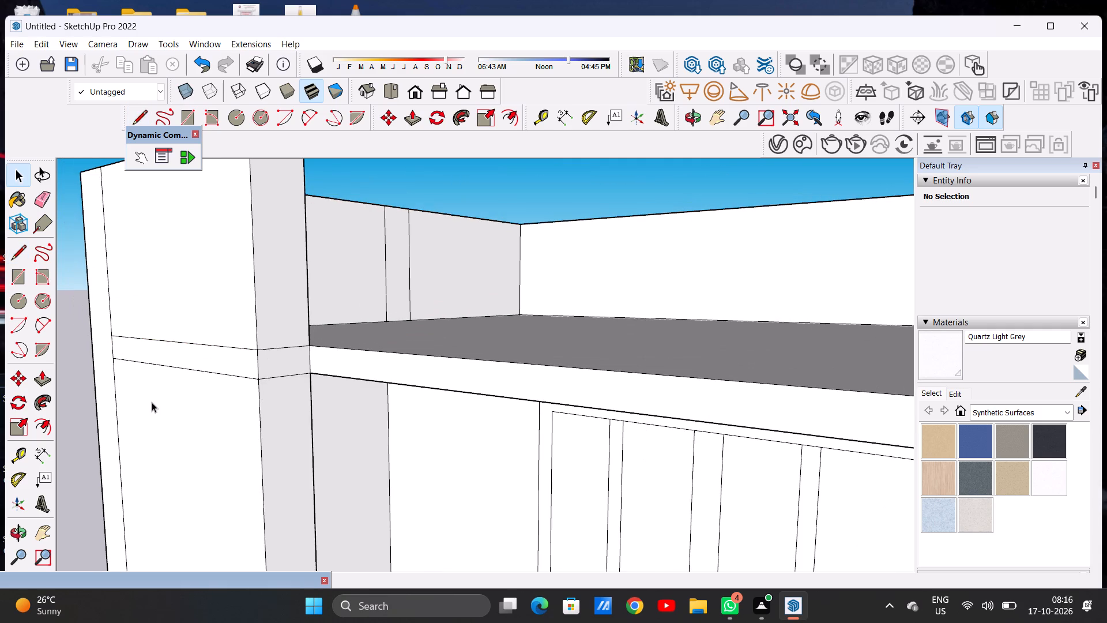
scroll(284, 388, "down", 4)
scroll(402, 374, "down", 13)
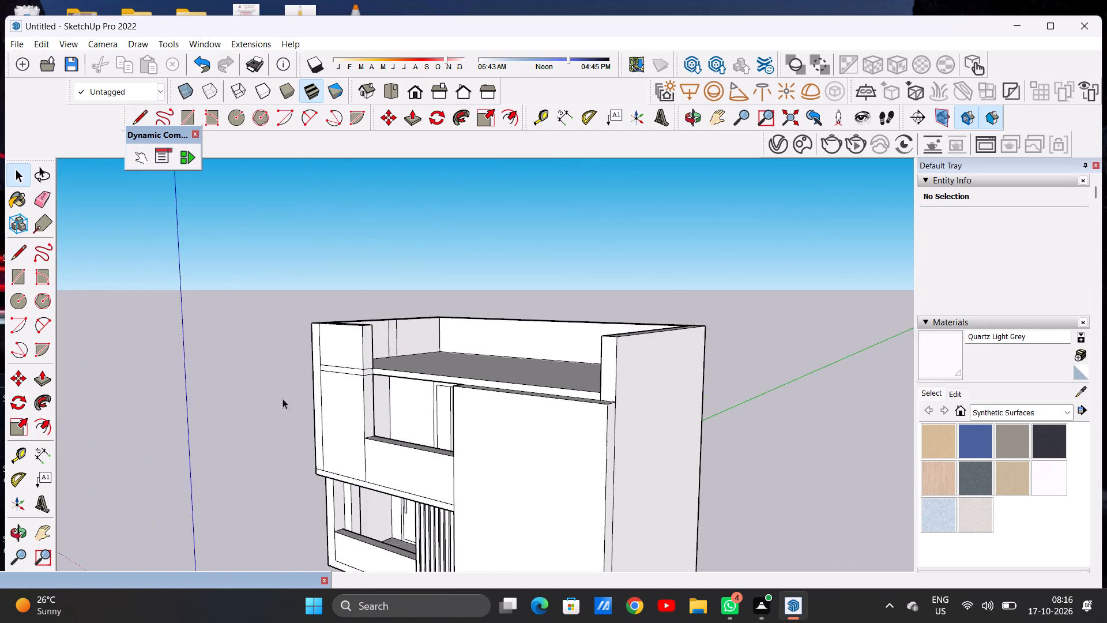
scroll(281, 397, "up", 7)
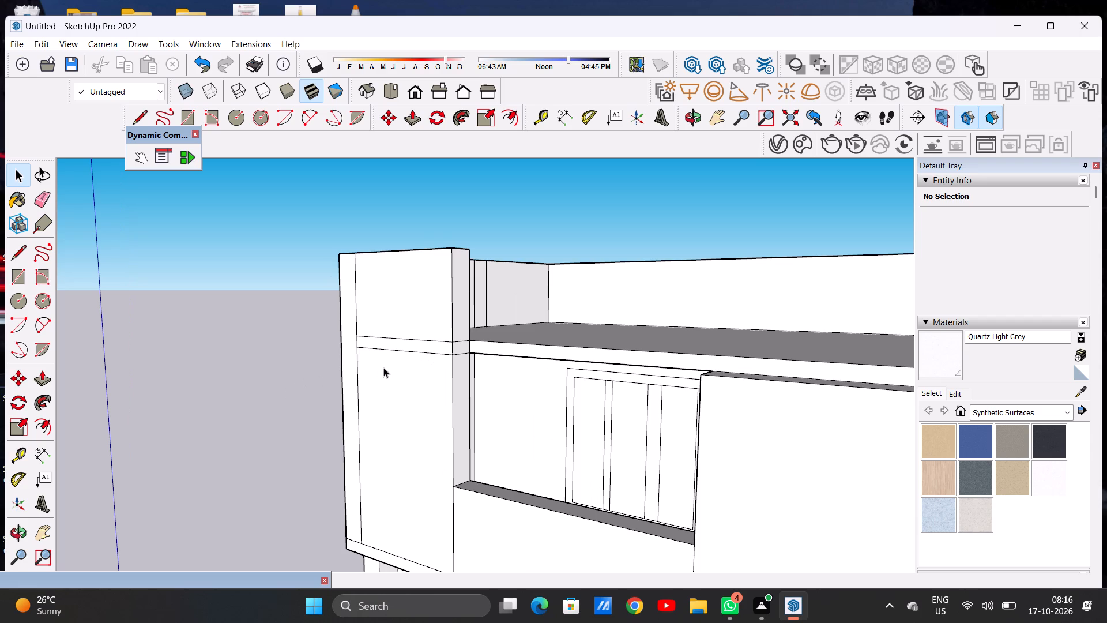
key("p")
scroll(429, 343, "up", 4)
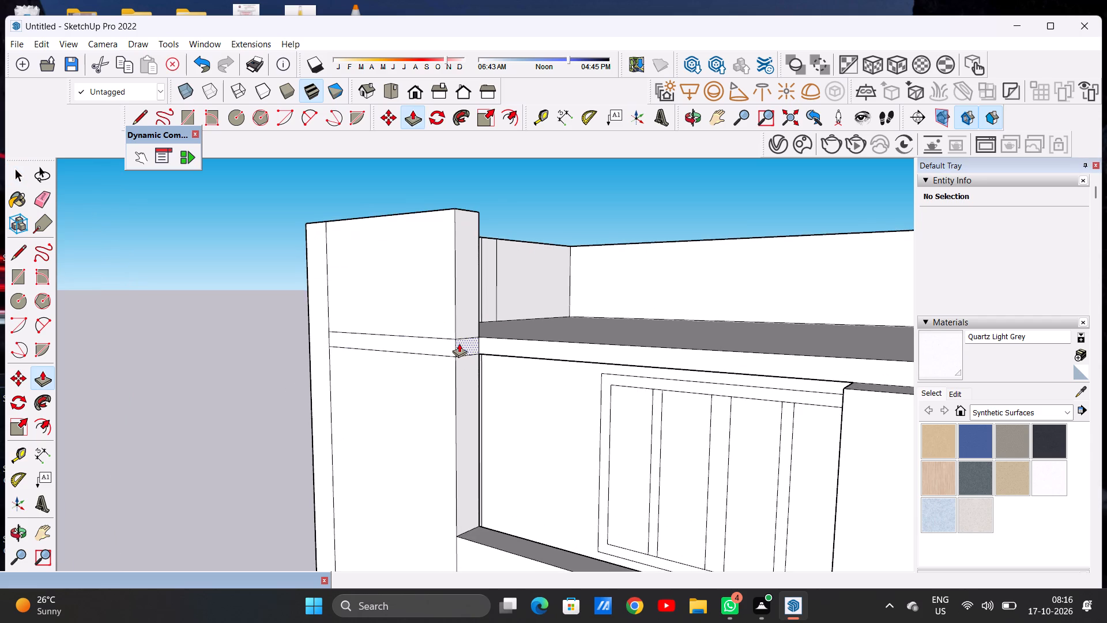
left_click(450, 341)
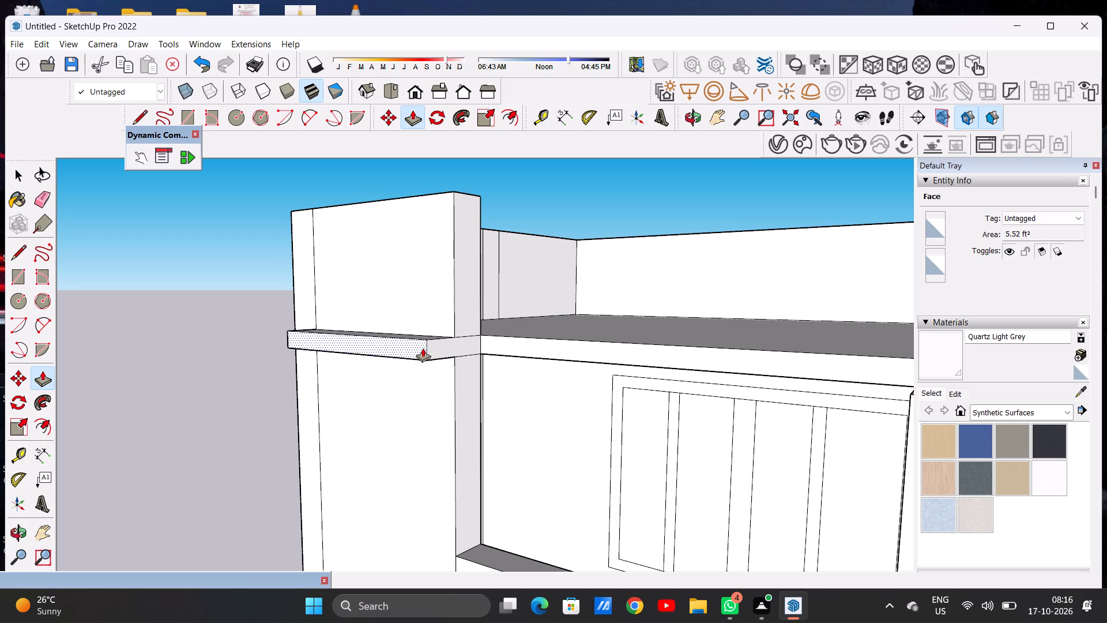
left_click(423, 348)
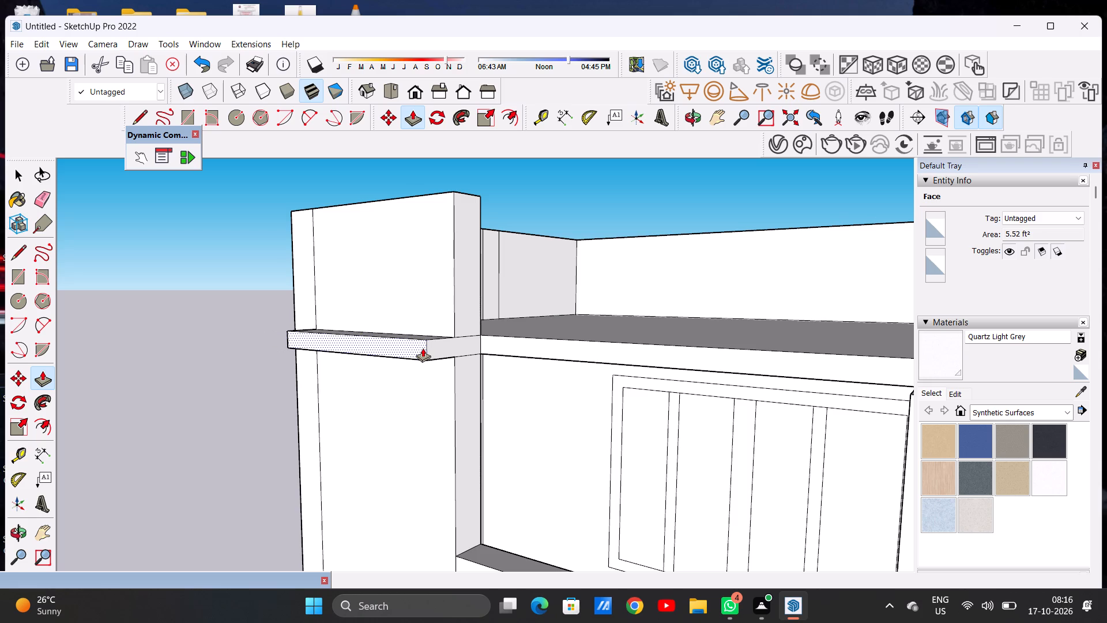
key("space")
scroll(423, 348, "down", 11)
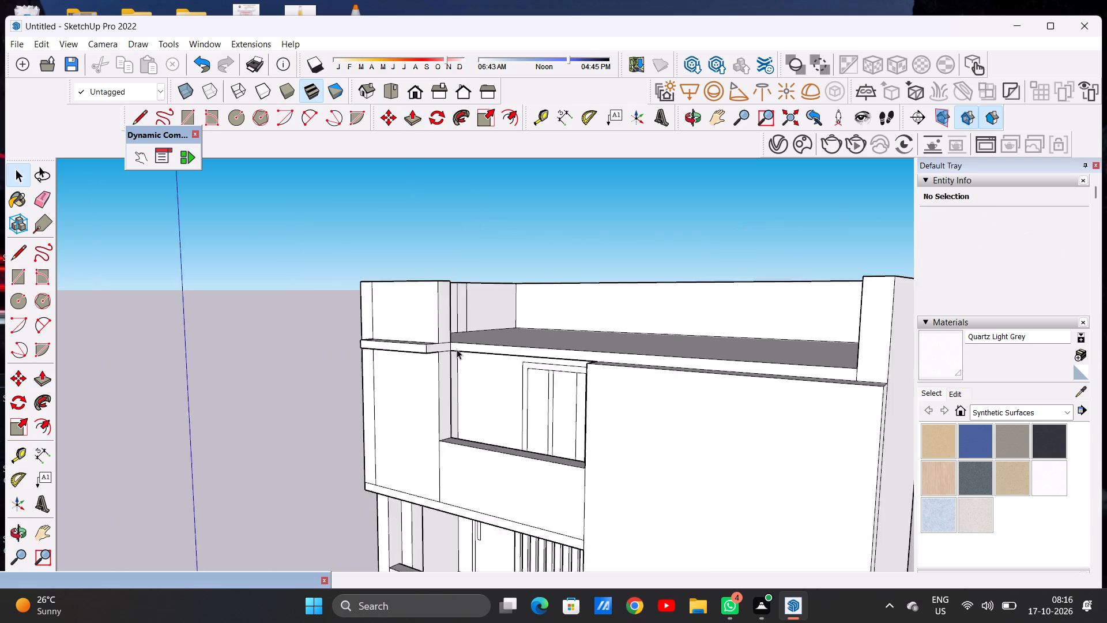
scroll(457, 349, "down", 3)
middle_click_drag(509, 391, 549, 478)
scroll(482, 374, "up", 5)
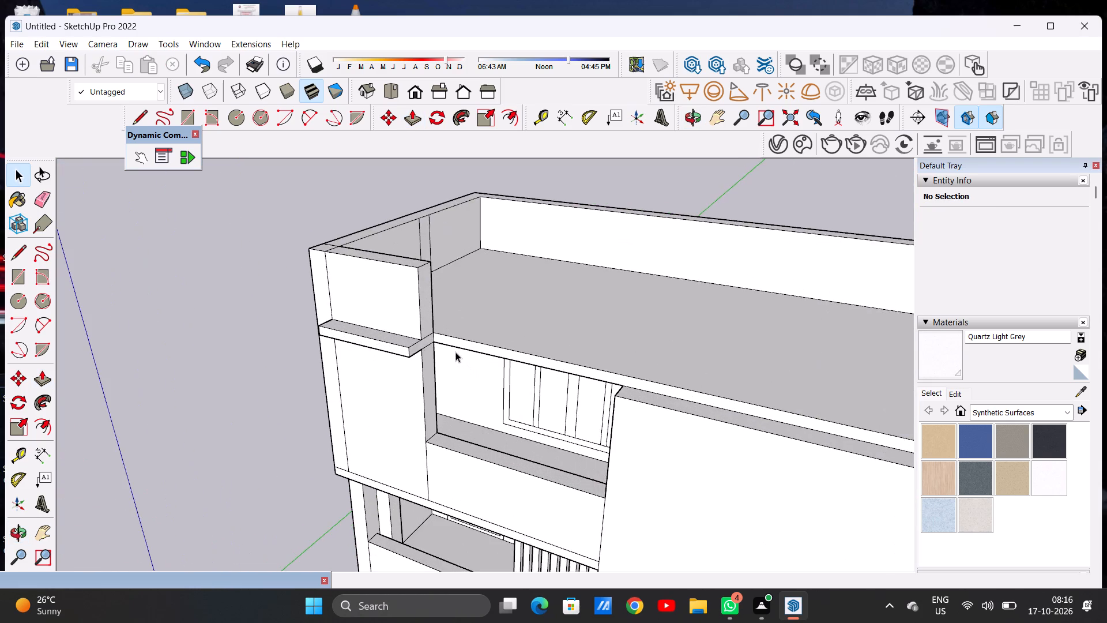
scroll(455, 352, "up", 2)
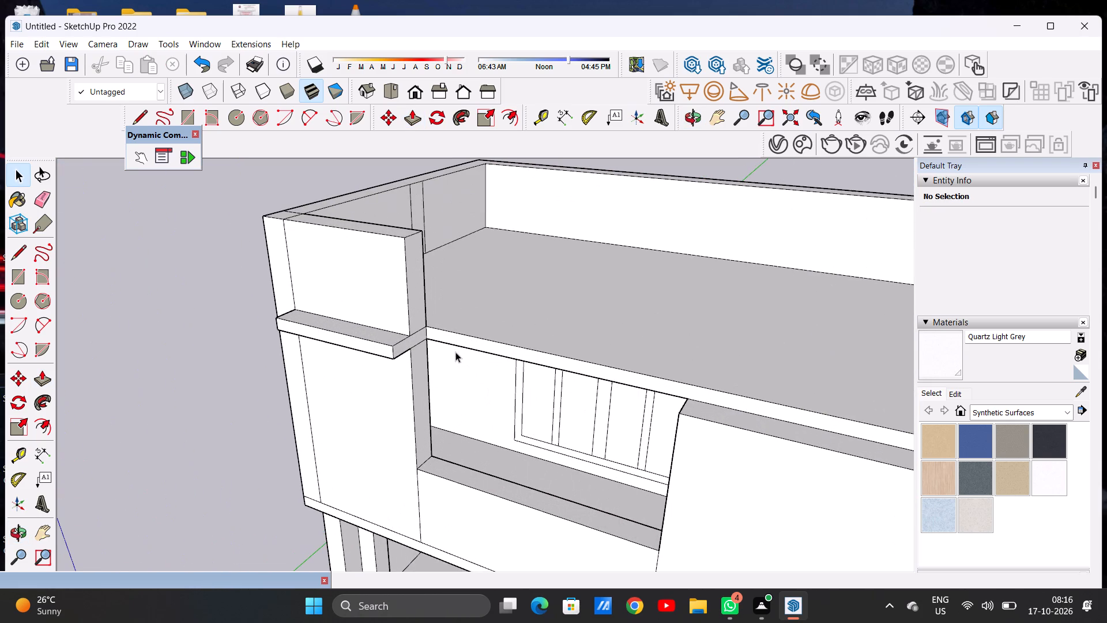
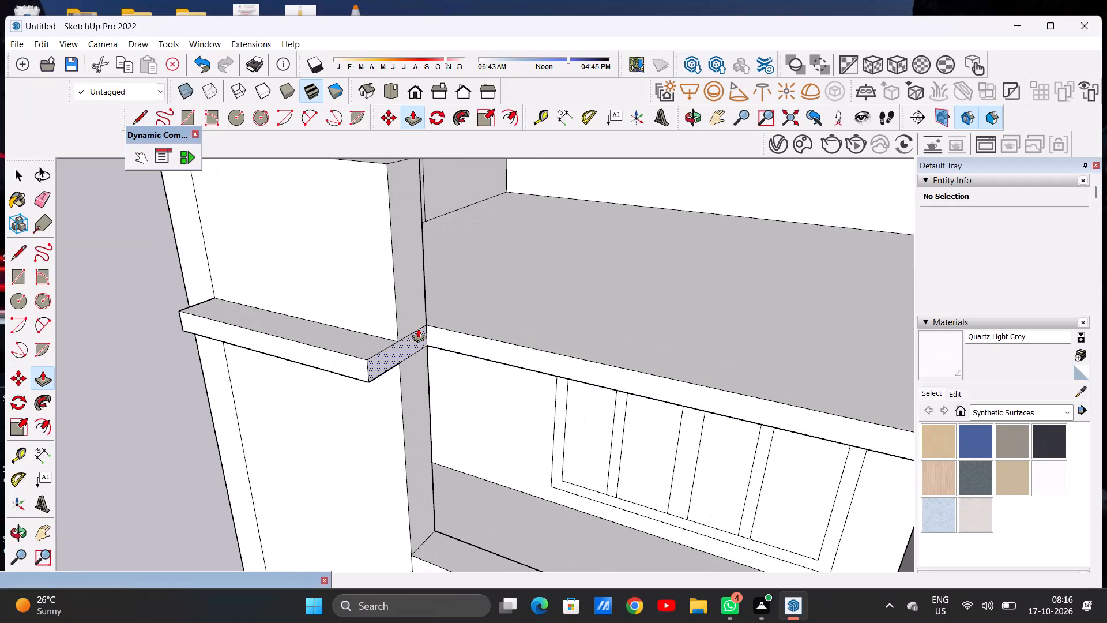
Push/Pull the end face of the projecting top ledge across the window opening to the wall on its far side.
left_click(420, 335)
scroll(509, 345, "down", 7)
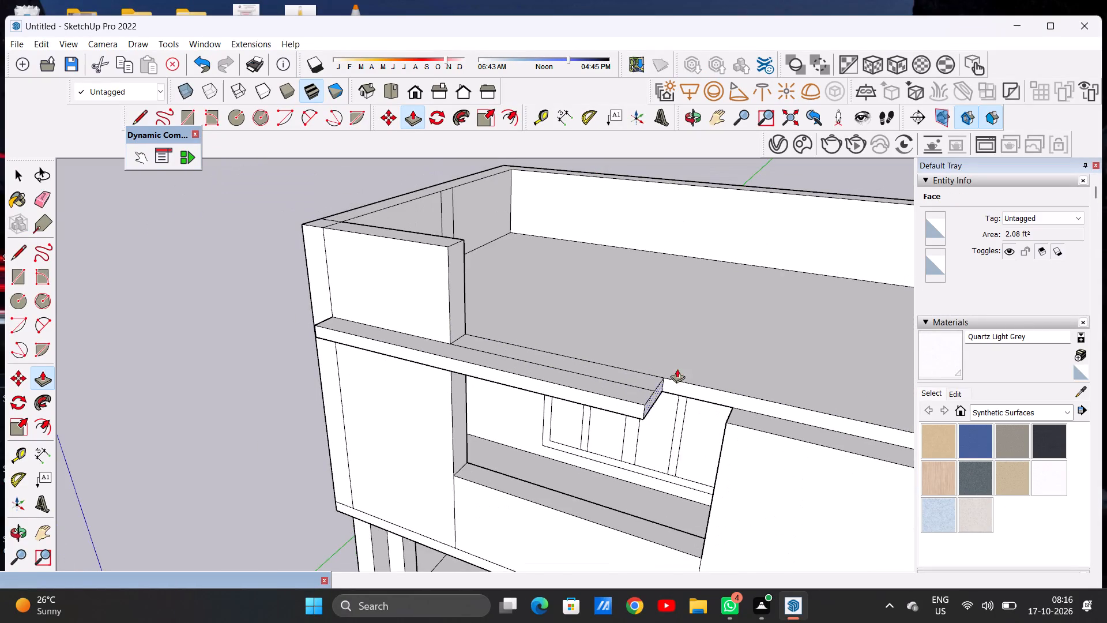
scroll(698, 386, "up", 8)
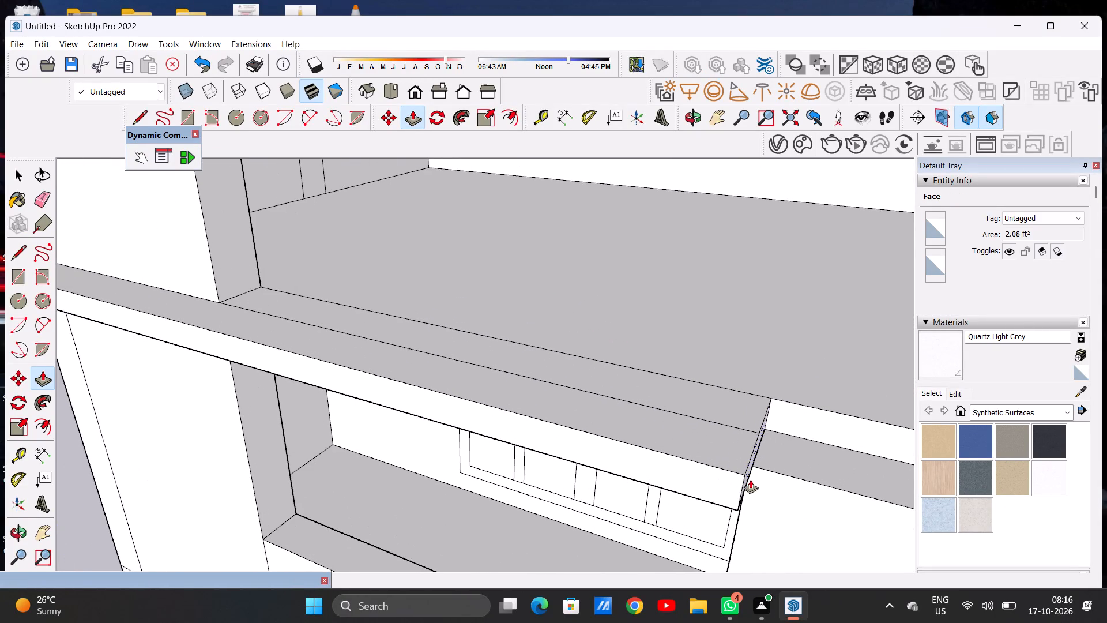
left_click(754, 464)
key("space")
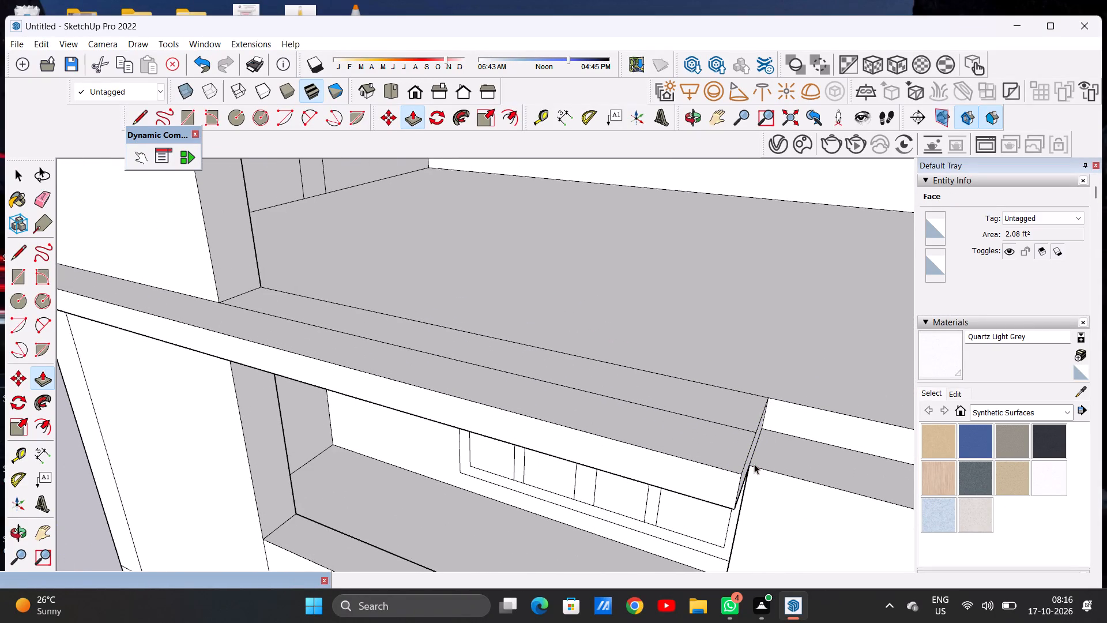
Examine the extended ledge and the building's front facade from above and below.
scroll(592, 415, "down", 7)
scroll(589, 408, "up", 1)
scroll(588, 406, "down", 8)
middle_click_drag(397, 445, 525, 422)
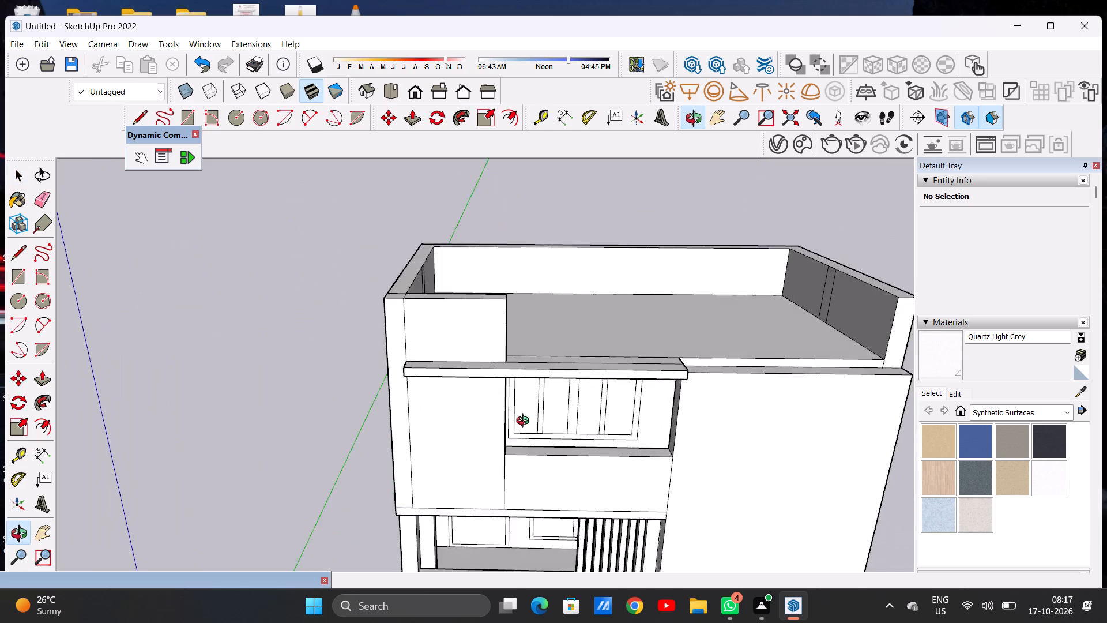
middle_click_drag(525, 422, 491, 278)
middle_click_drag(520, 330, 594, 457)
middle_click_drag(622, 382, 564, 506)
scroll(617, 433, "up", 4)
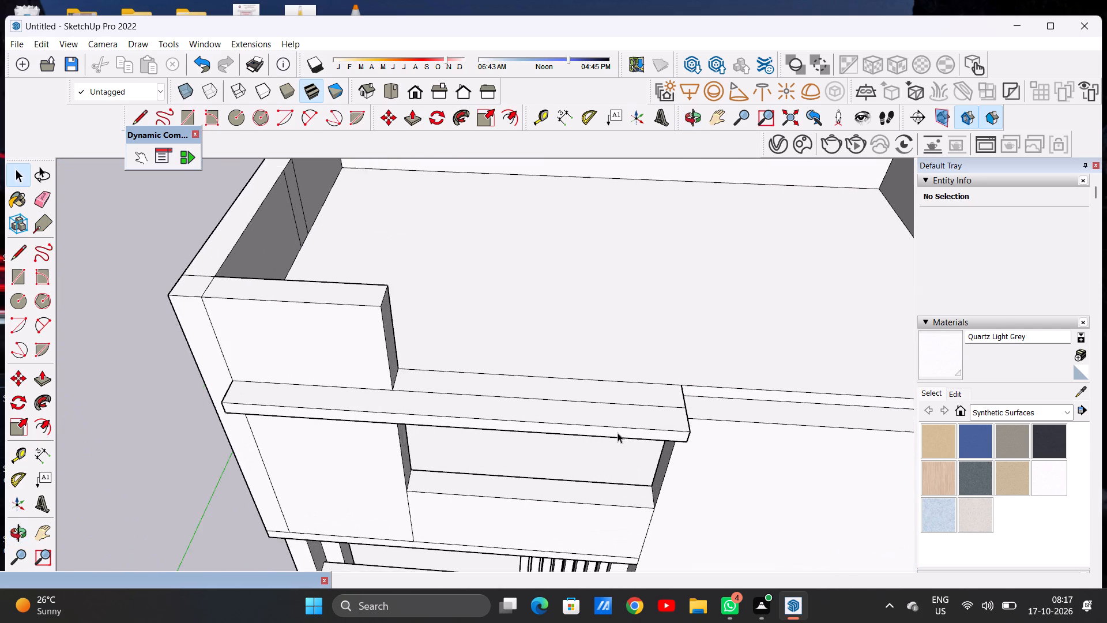
scroll(617, 433, "up", 2)
scroll(496, 424, "down", 7)
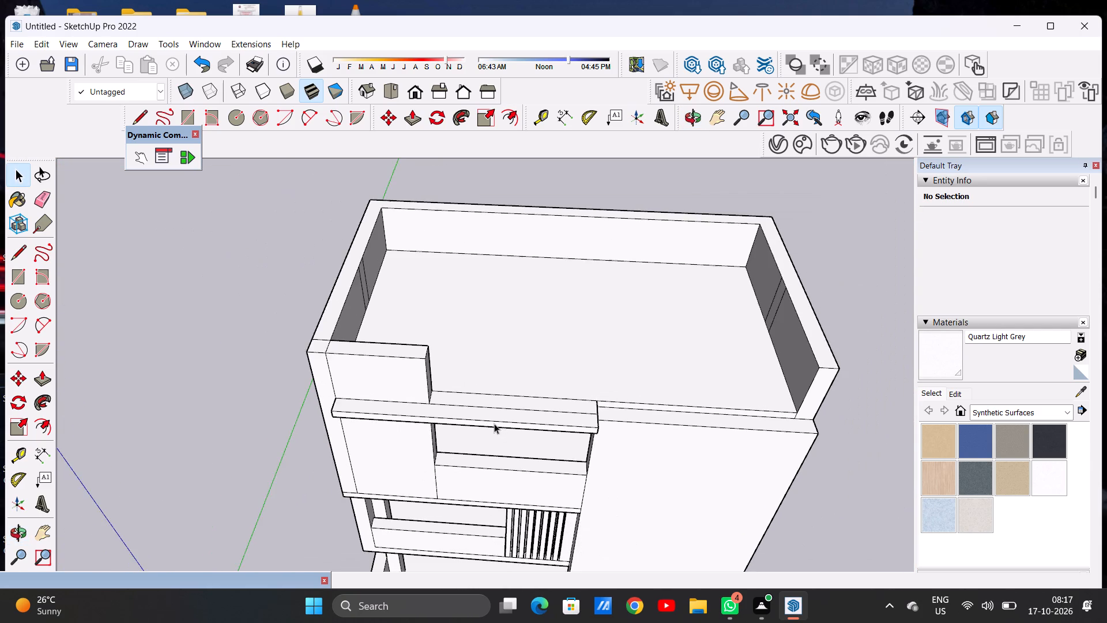
scroll(494, 423, "down", 4)
middle_click_drag(500, 461, 513, 350)
middle_click_drag(498, 422, 493, 411)
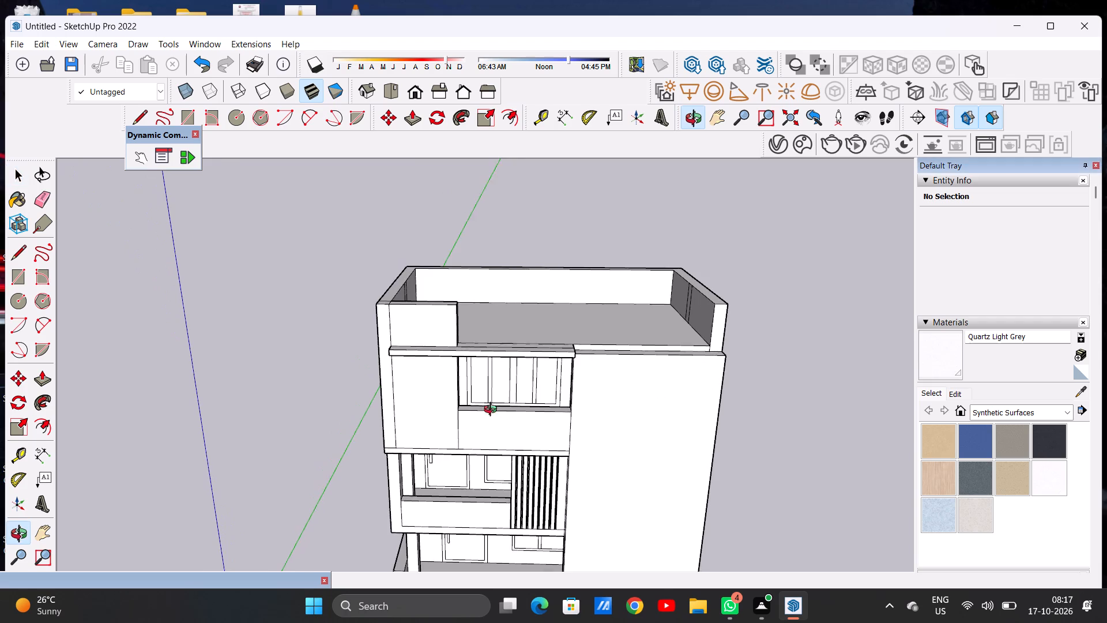
middle_click_drag(493, 411, 470, 279)
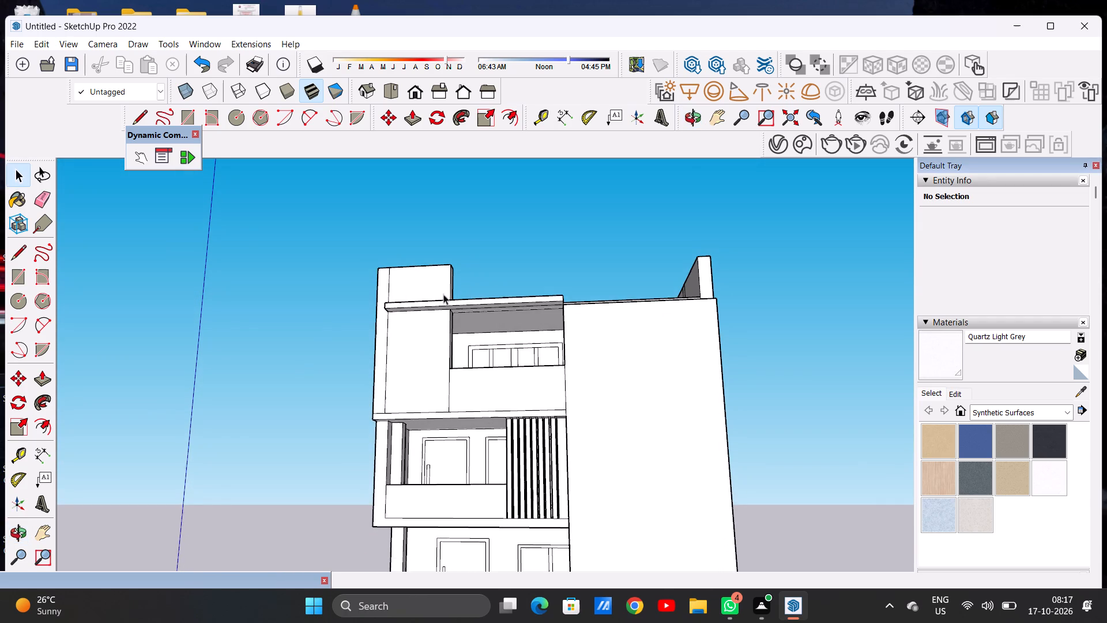
scroll(430, 379, "down", 11)
scroll(451, 367, "up", 7)
middle_click_drag(451, 367, 446, 515)
scroll(411, 414, "up", 8)
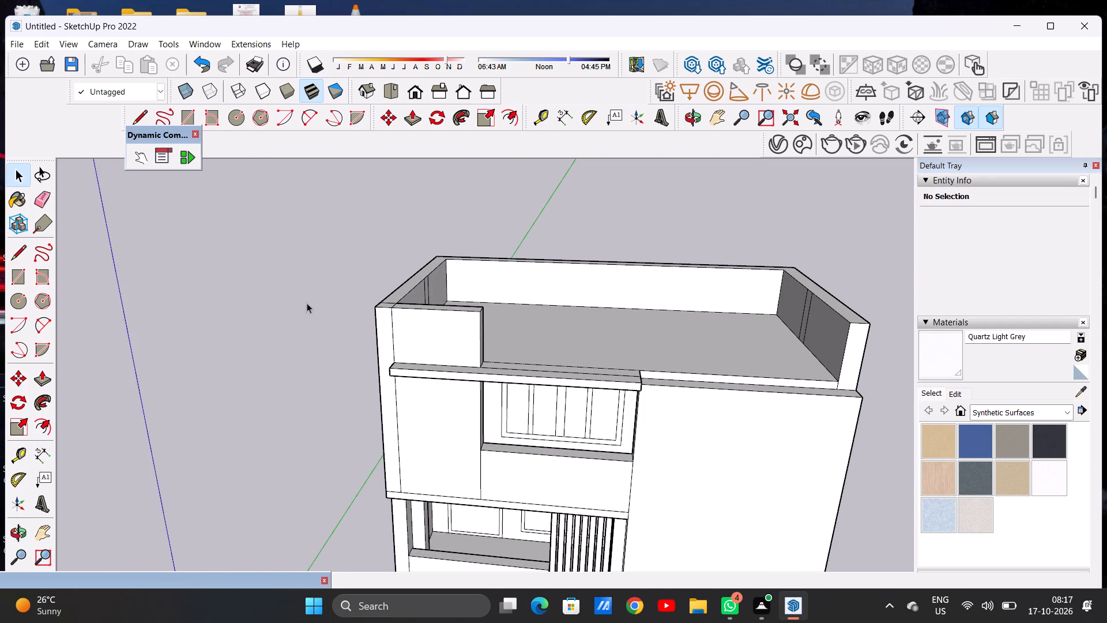
Draw a 2 Point Arc rounding the upper corner of the parapet panel, from its vertical line to the top edge.
middle_click_drag(344, 310, 393, 268)
scroll(429, 287, "up", 2)
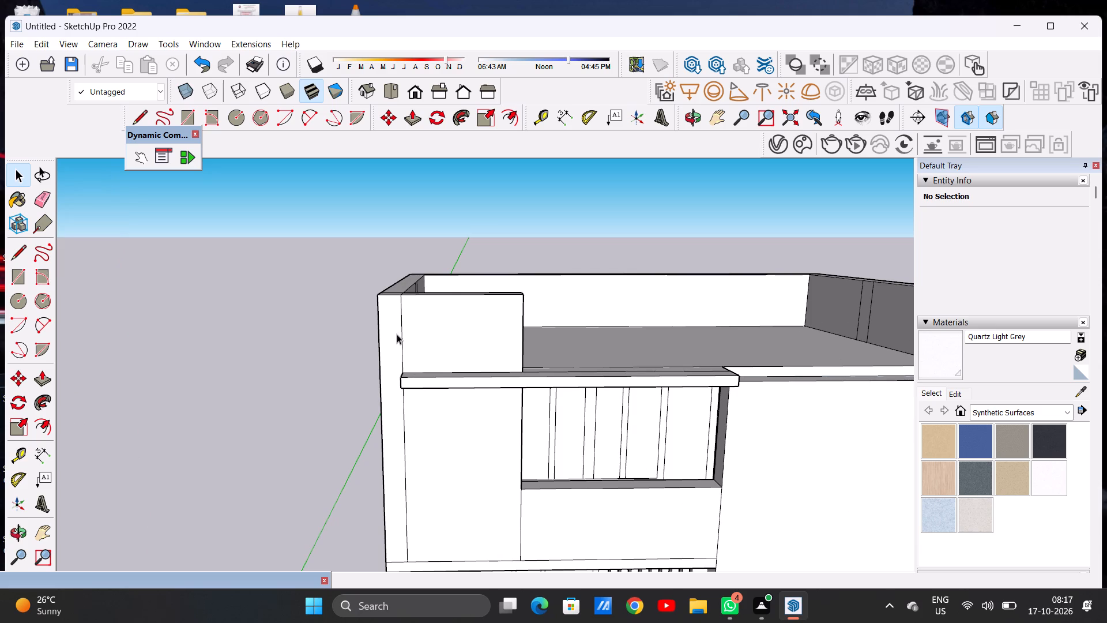
scroll(498, 333, "down", 5)
scroll(423, 309, "up", 5)
middle_click_drag(467, 352, 482, 304)
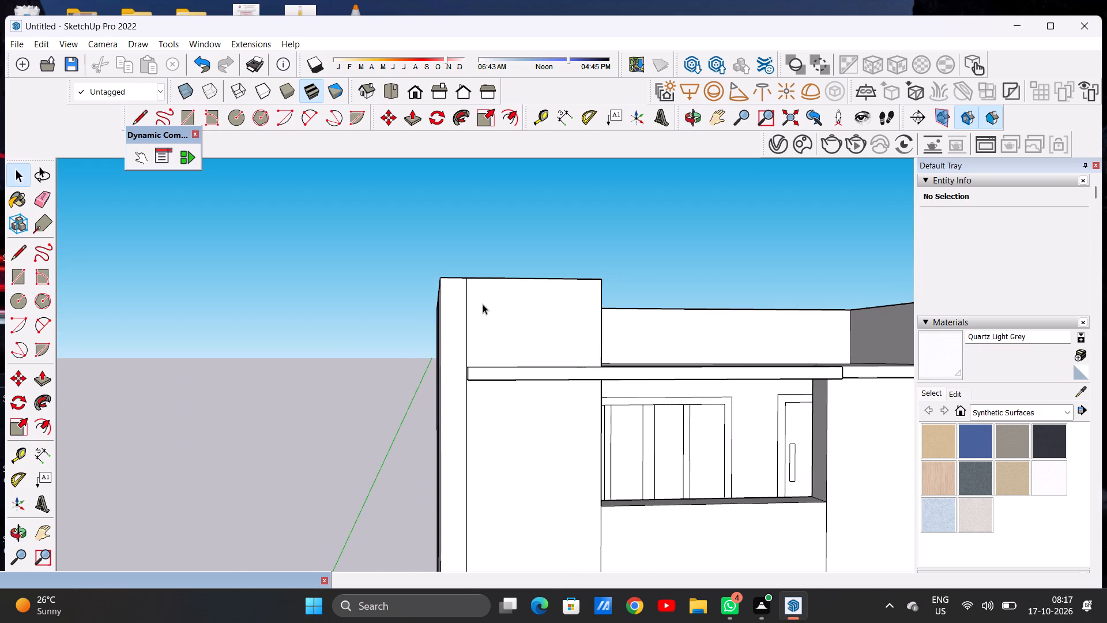
scroll(484, 313, "up", 5)
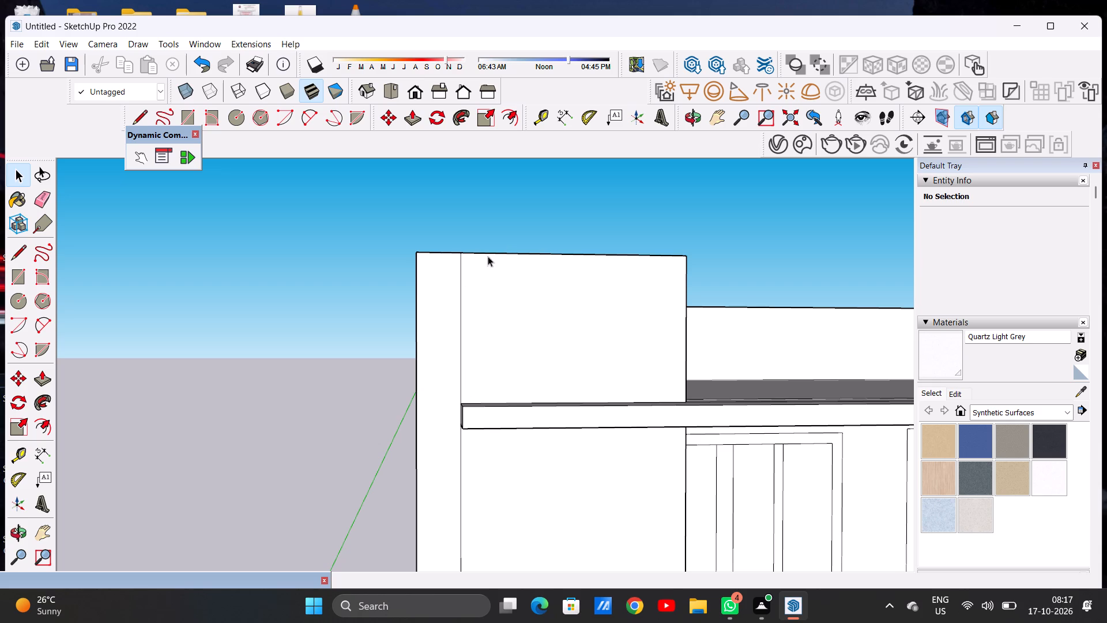
left_click(307, 124)
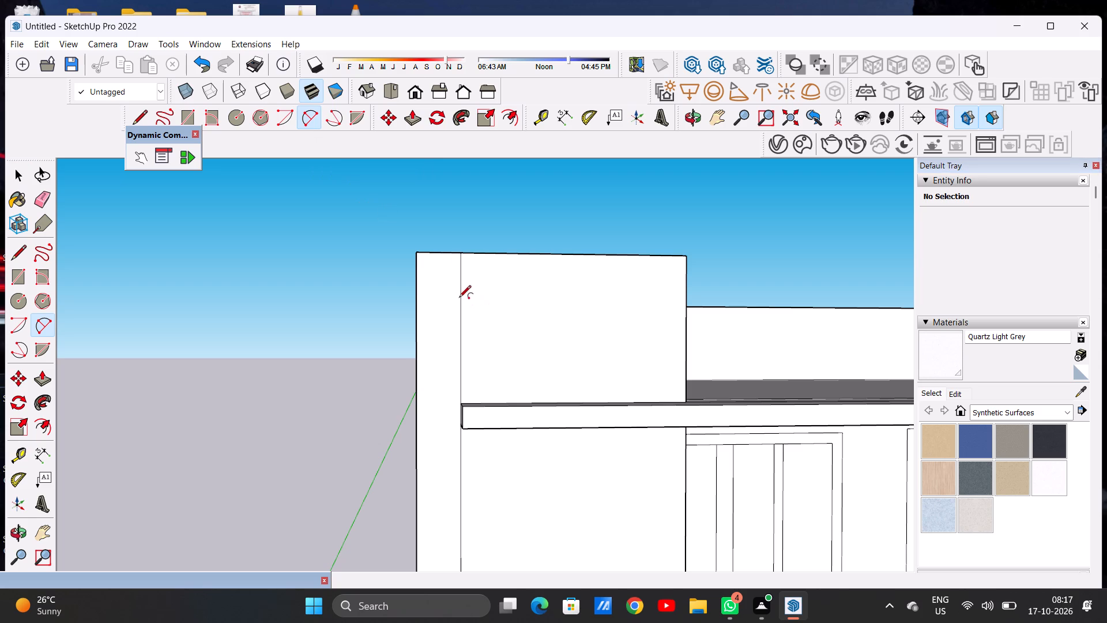
left_click(459, 305)
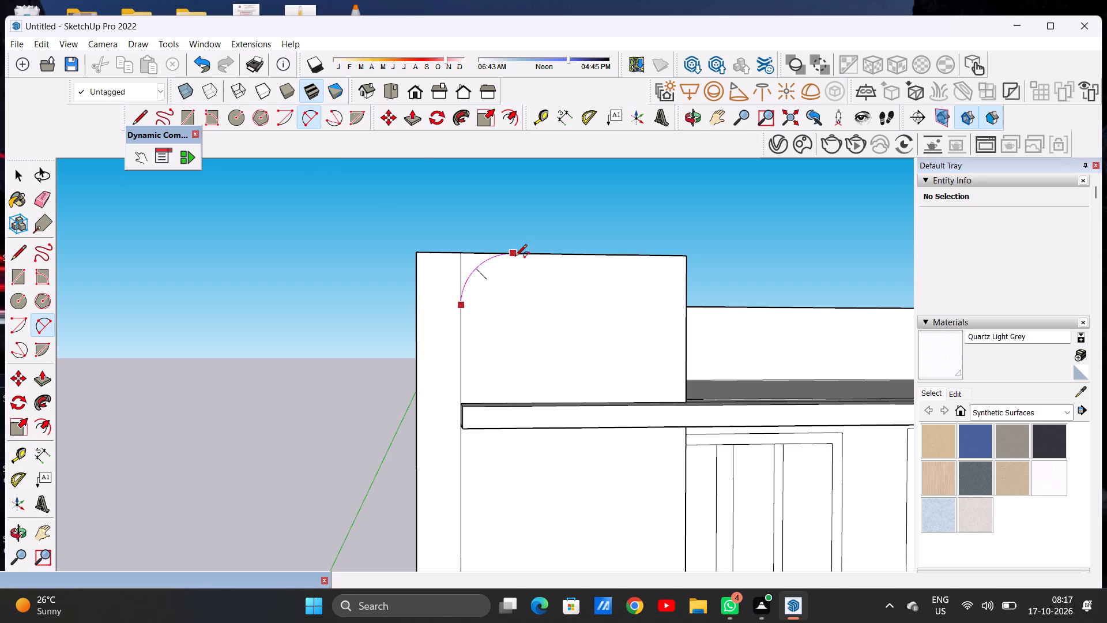
left_click(514, 257)
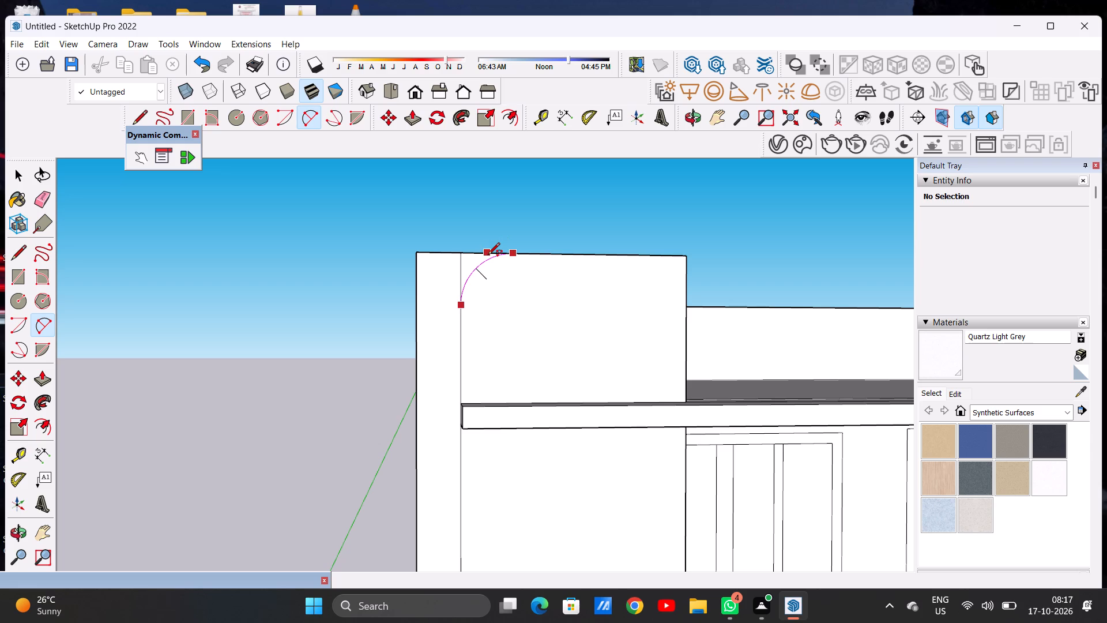
left_click(488, 256)
key("space")
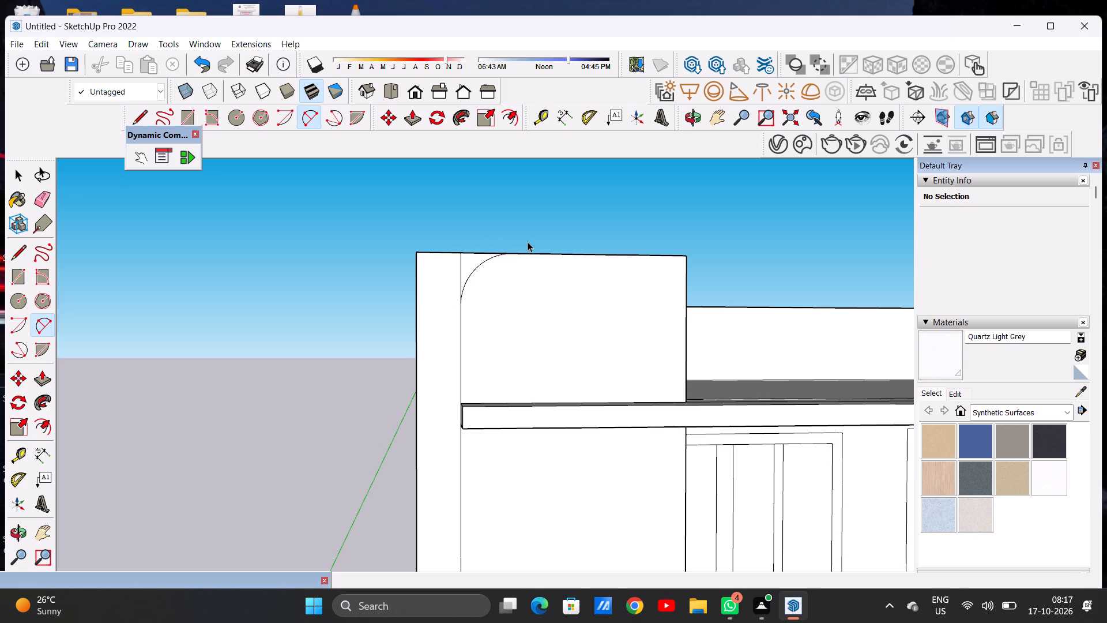
Erase the short vertical line left above the arc at the corner of the parapet panel.
scroll(465, 275, "up", 4)
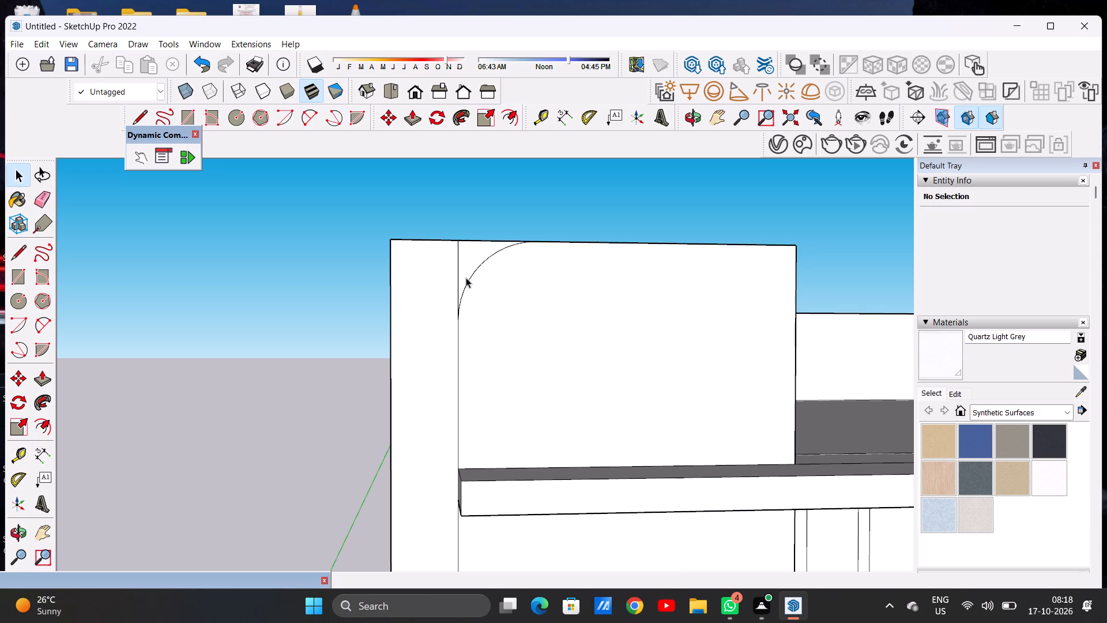
key("r")
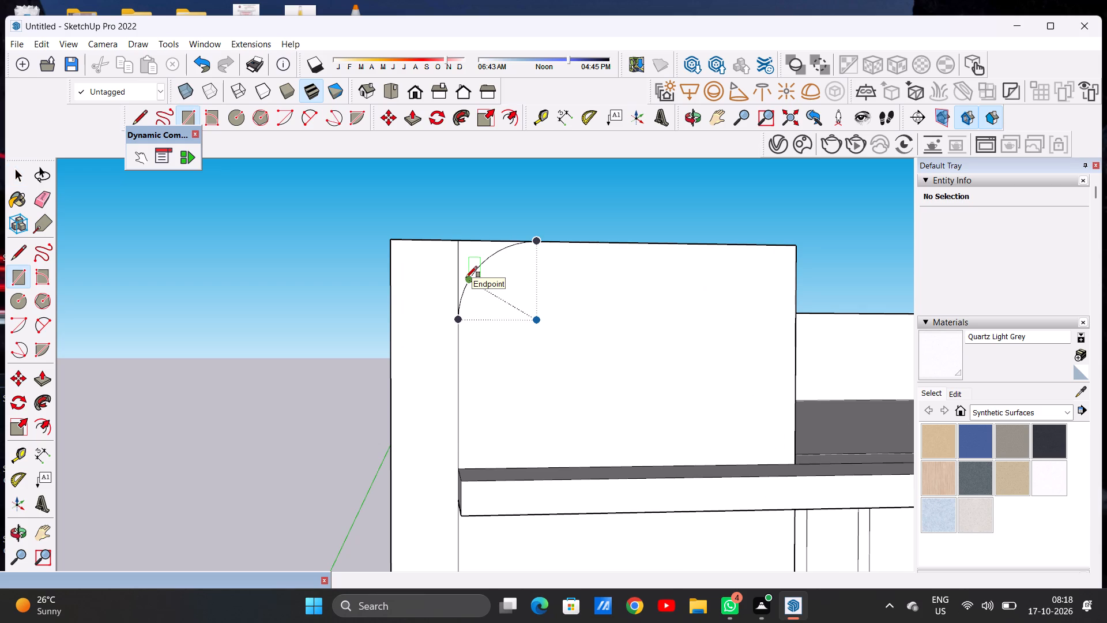
scroll(455, 271, "up", 6)
key("space")
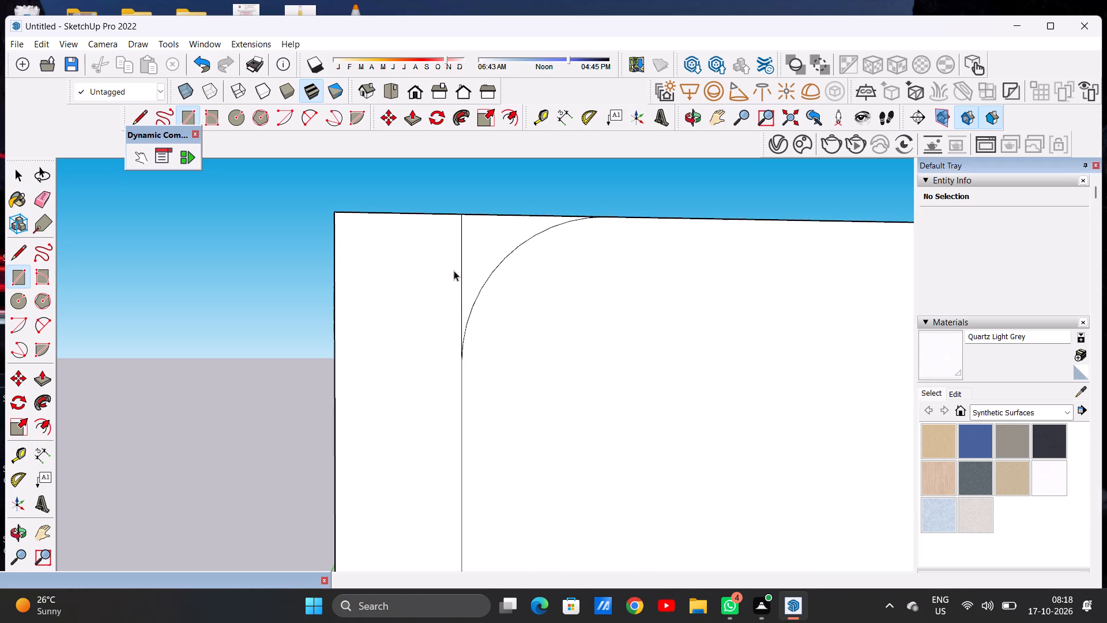
type("E")
scroll(454, 269, "up", 5)
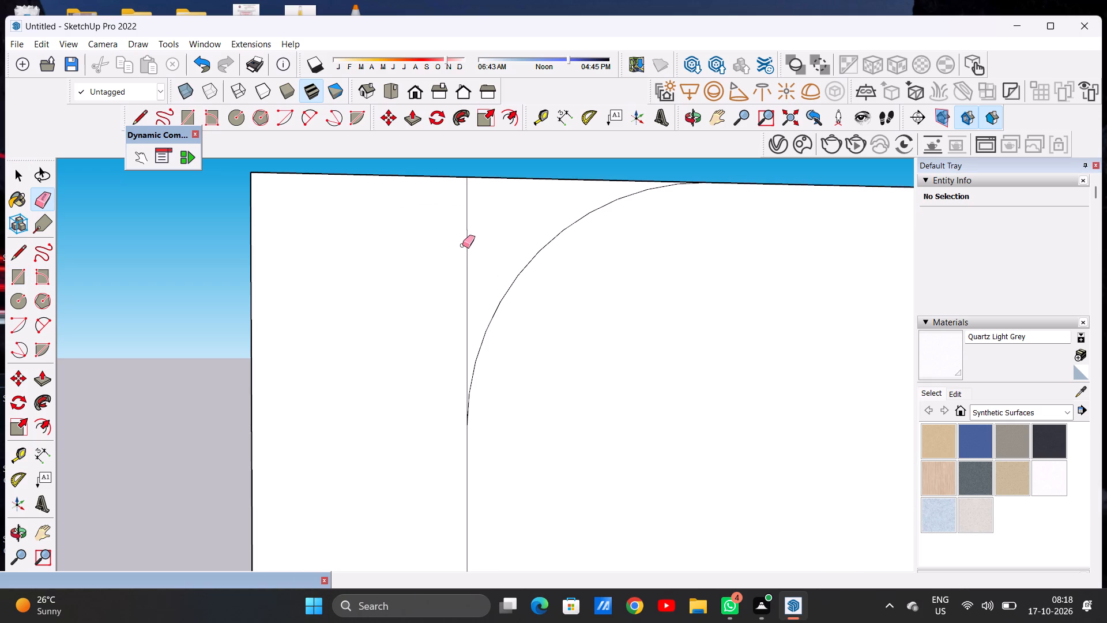
left_click_drag(475, 227, 423, 234)
scroll(413, 309, "down", 17)
scroll(407, 316, "down", 5)
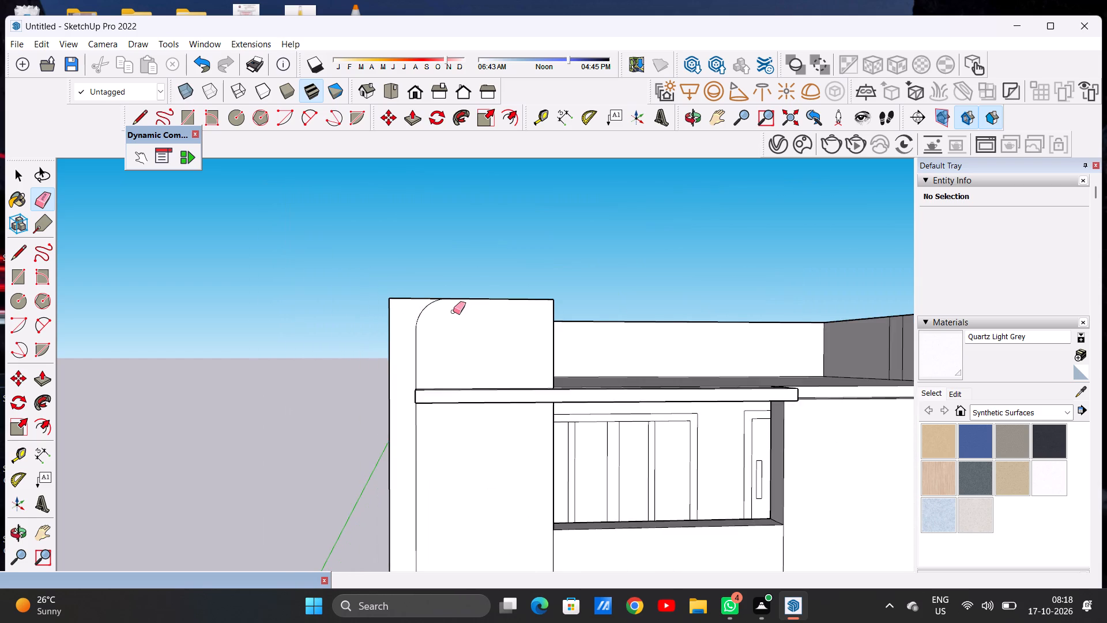
scroll(453, 313, "up", 2)
scroll(400, 339, "up", 5)
middle_click_drag(458, 306, 445, 338)
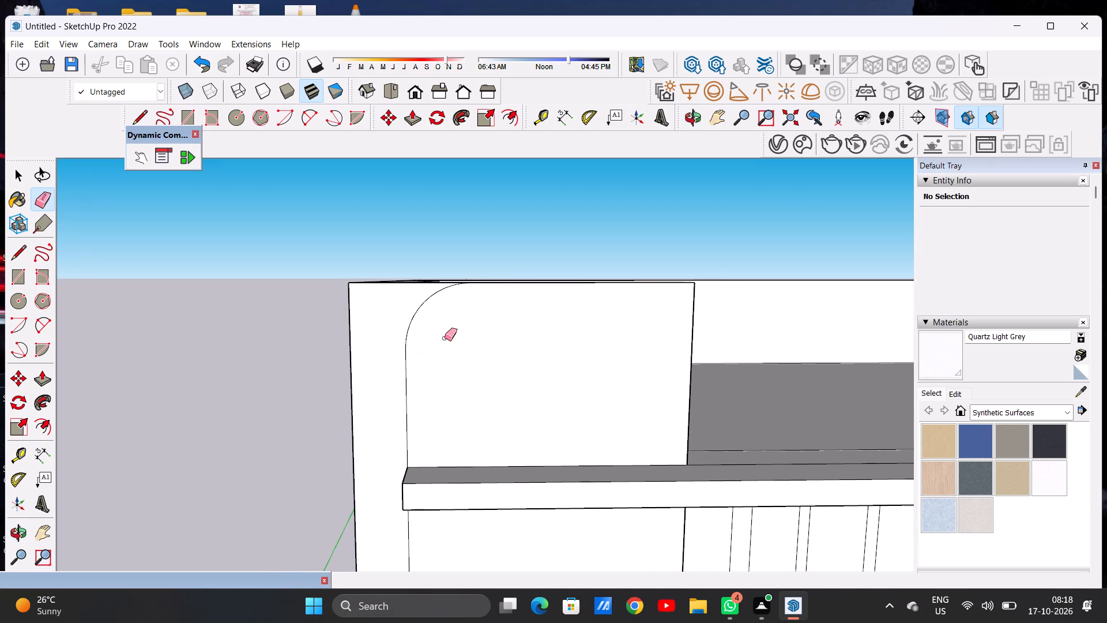
key("space")
Push/Pull the top face of the front parapet block upward to add a strip above the arc.
scroll(445, 338, "down", 7)
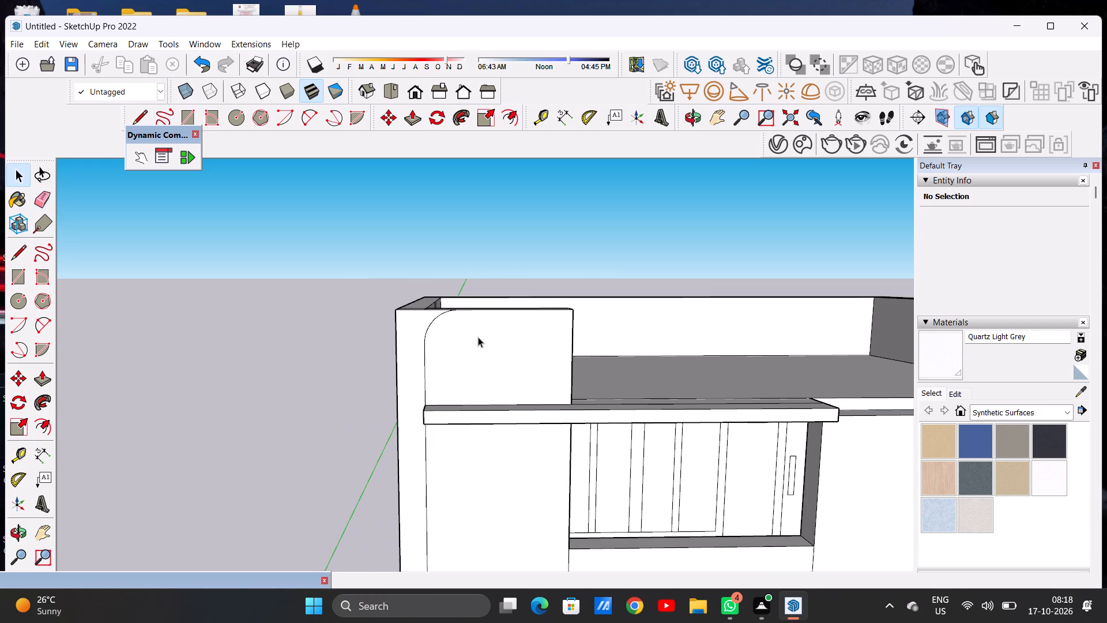
scroll(478, 337, "up", 2)
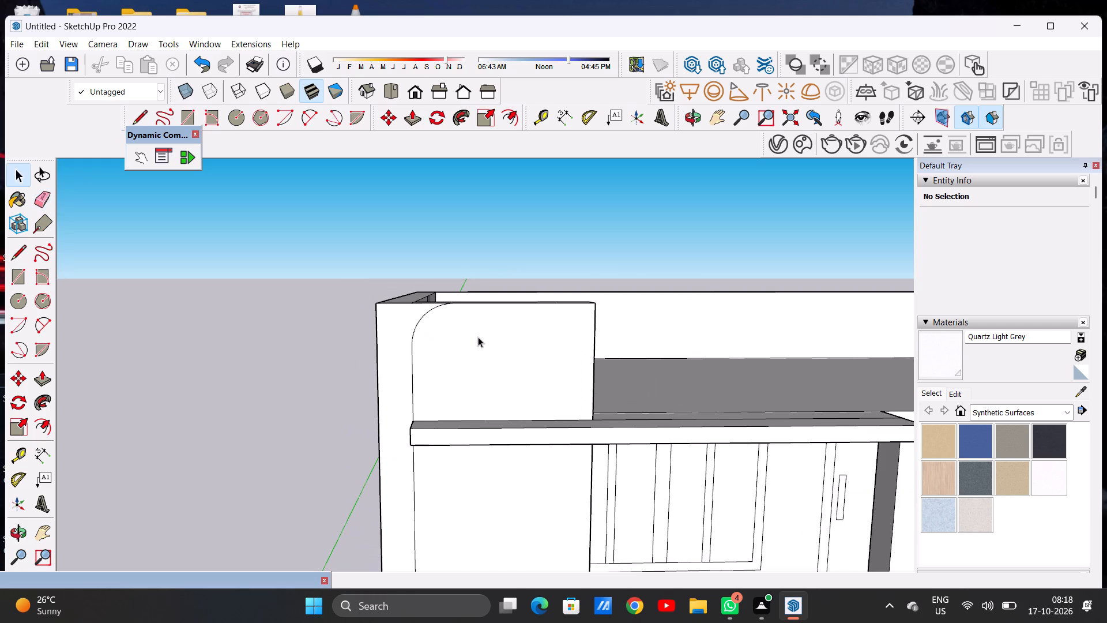
key("p")
middle_click_drag(482, 355, 487, 415)
scroll(532, 337, "up", 2)
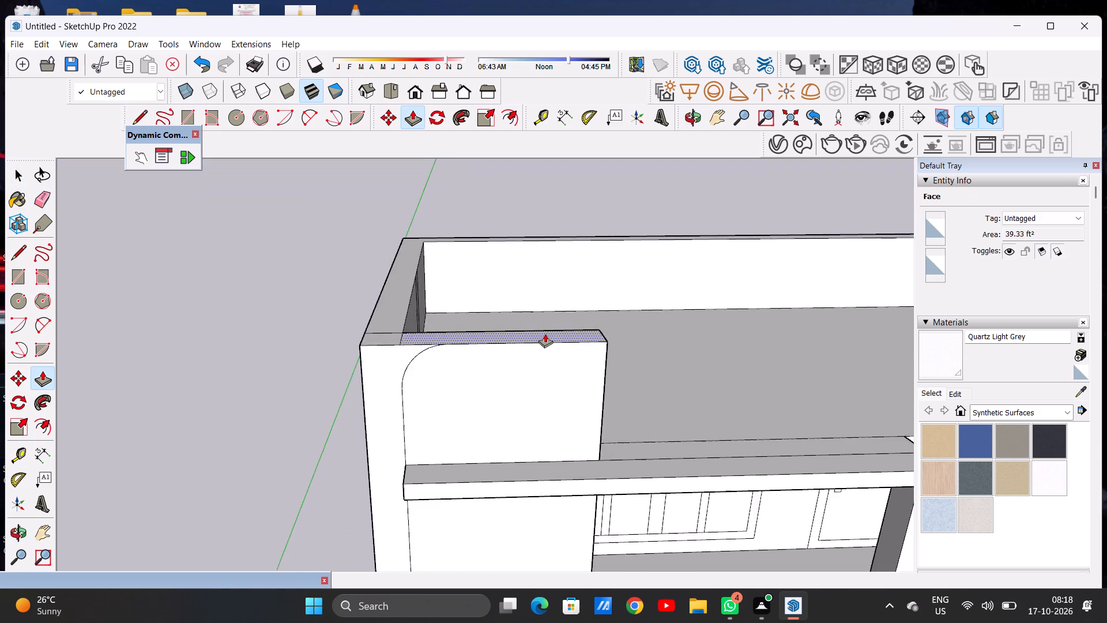
scroll(545, 333, "up", 4)
left_click(545, 333)
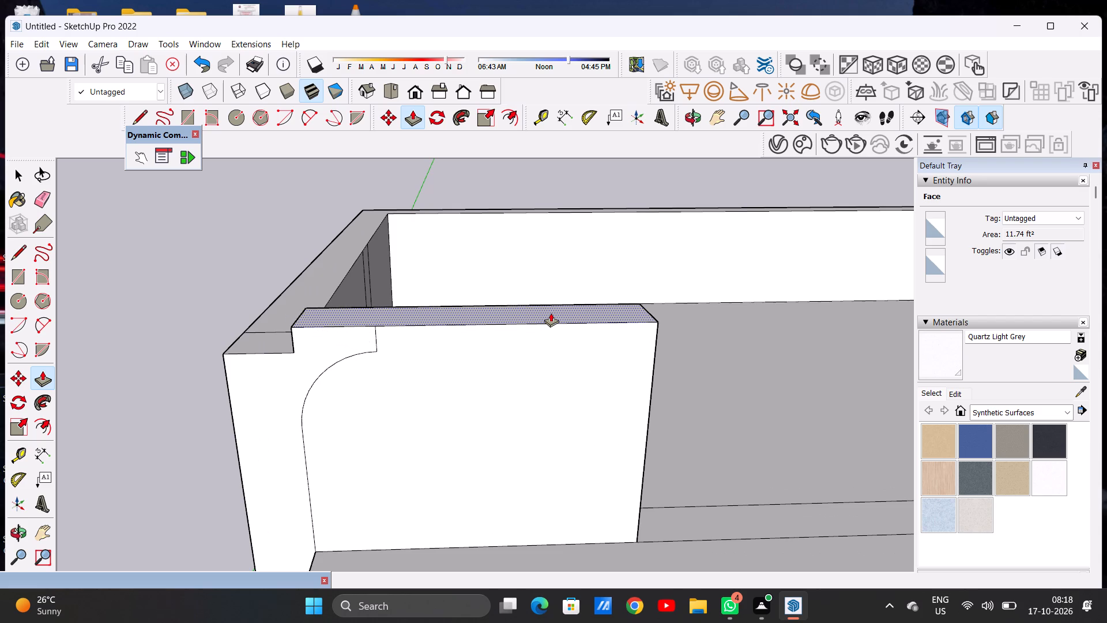
left_click(551, 313)
key("space")
Draw a horizontal line from the arc's upper end to the far vertical edge of the parapet block.
type("L")
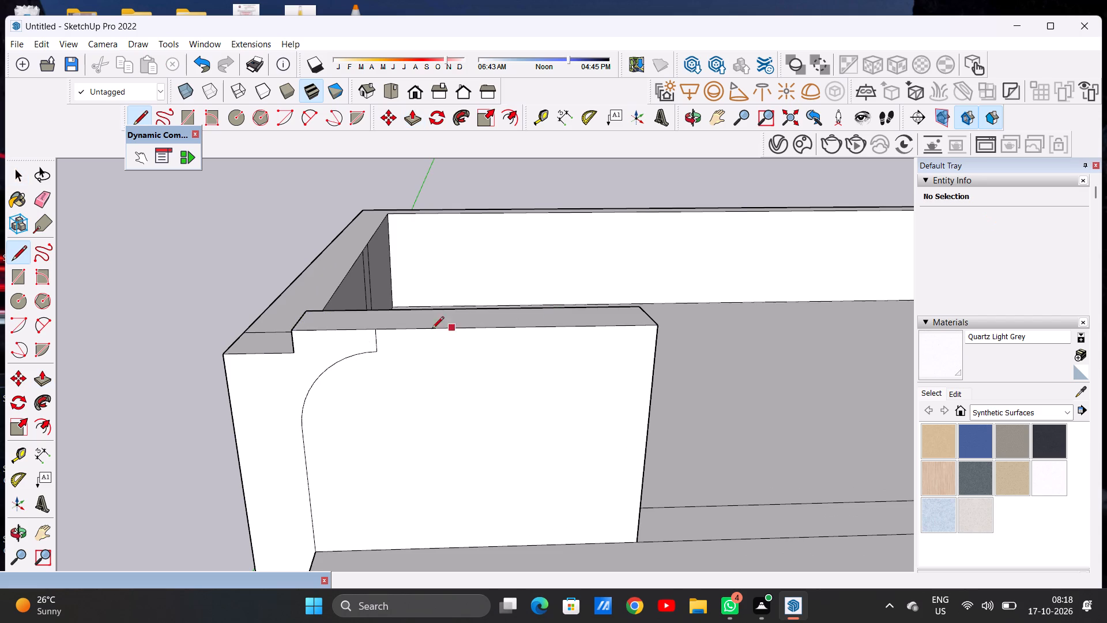
left_click(378, 348)
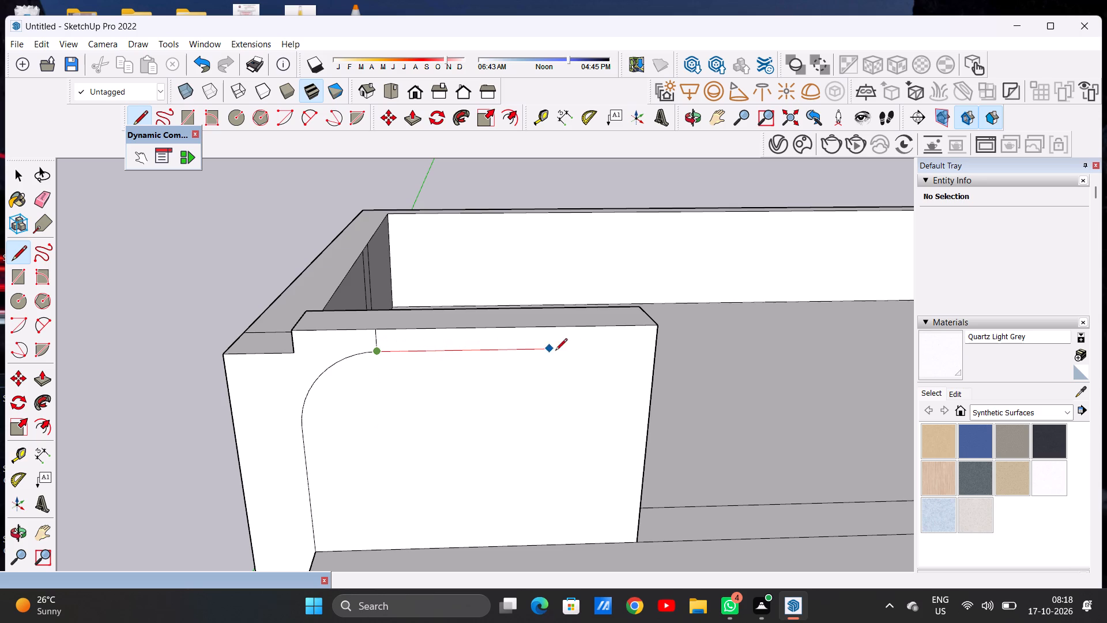
left_click(654, 350)
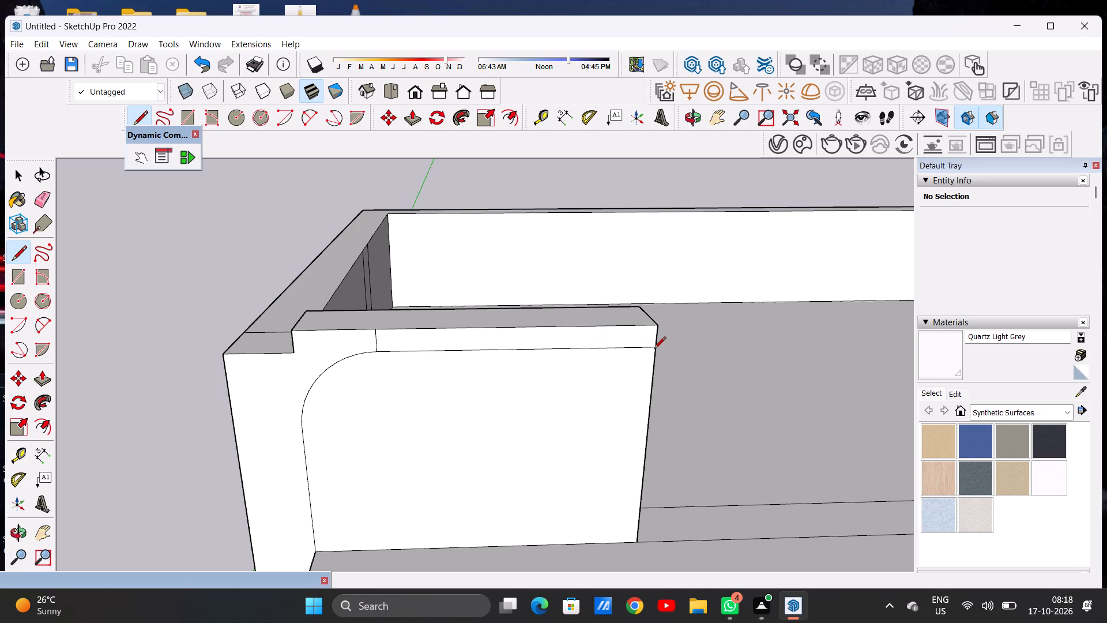
key("space")
Push/Pull the lower corner face of the parapet up to the level of the raised block's top.
scroll(250, 351, "up", 2)
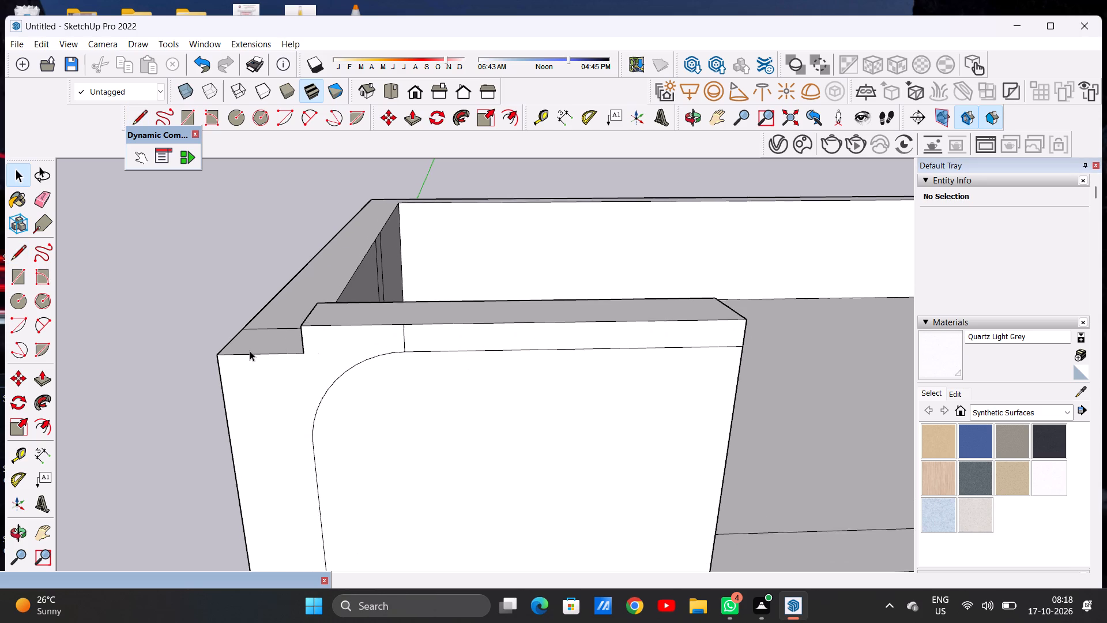
scroll(250, 351, "up", 1)
middle_click_drag(271, 344, 334, 374)
key("p")
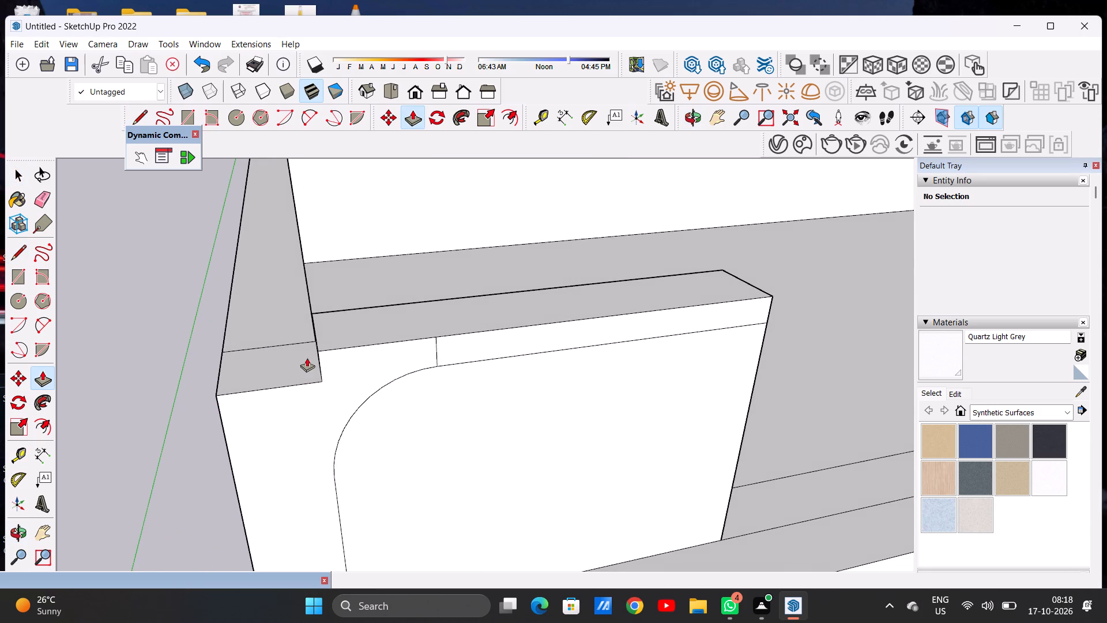
scroll(302, 359, "up", 5)
left_click(300, 359)
left_click(336, 344)
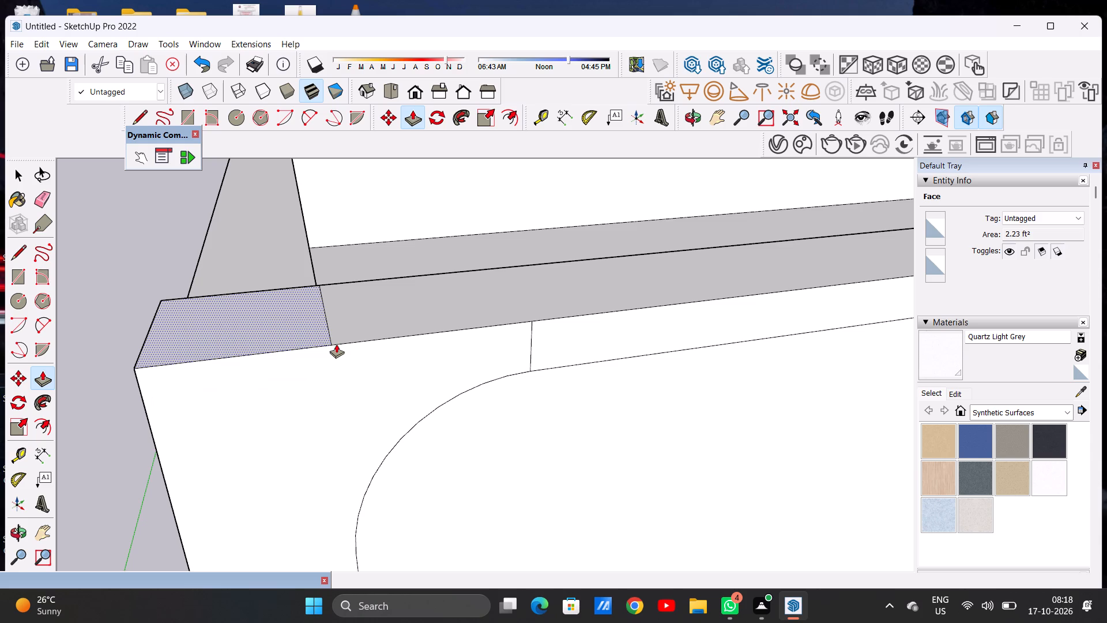
key("space")
Erase the seam line crossing the top face of the front parapet block near its corner.
scroll(321, 395, "down", 8)
middle_click_drag(330, 407, 329, 406)
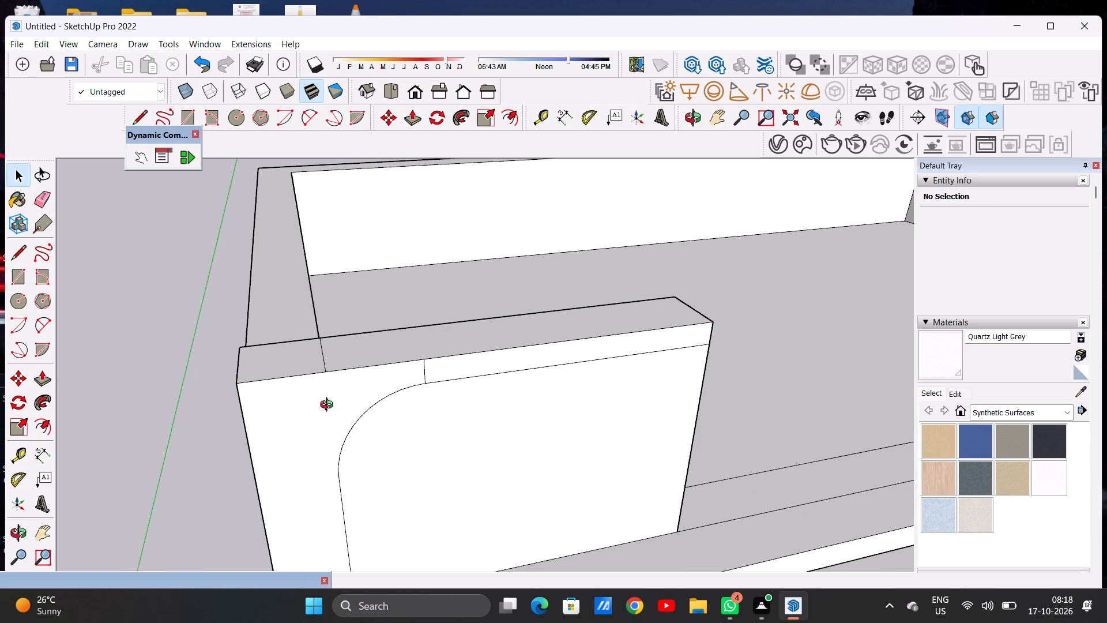
middle_click_drag(329, 406, 288, 361)
middle_click(288, 361)
middle_click_drag(295, 370, 300, 419)
key("e")
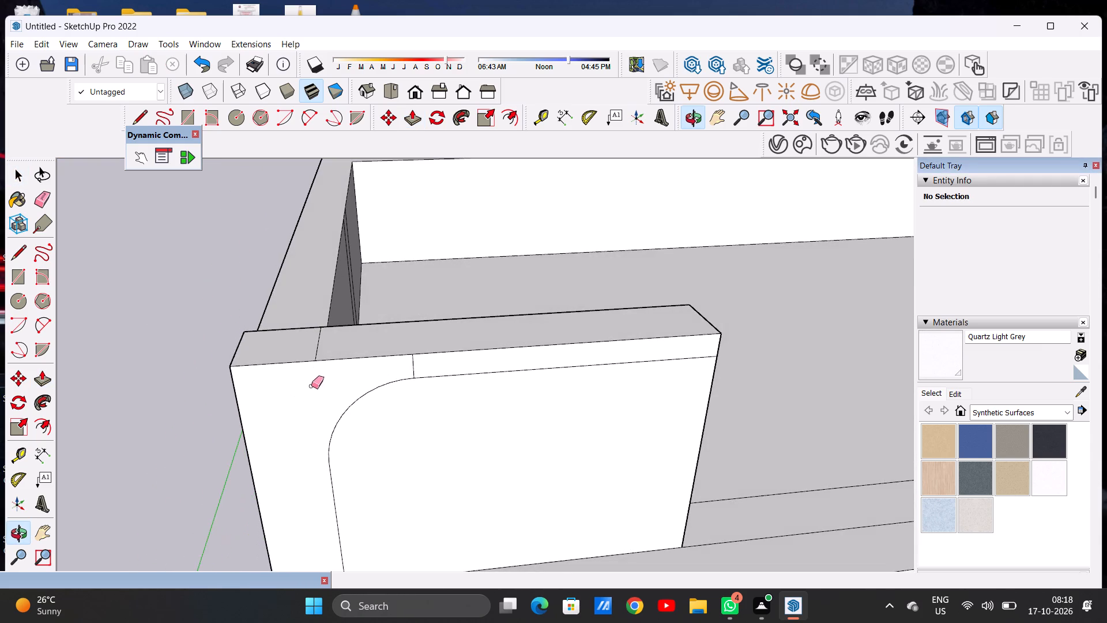
scroll(322, 358, "up", 5)
left_click(312, 343)
key("space")
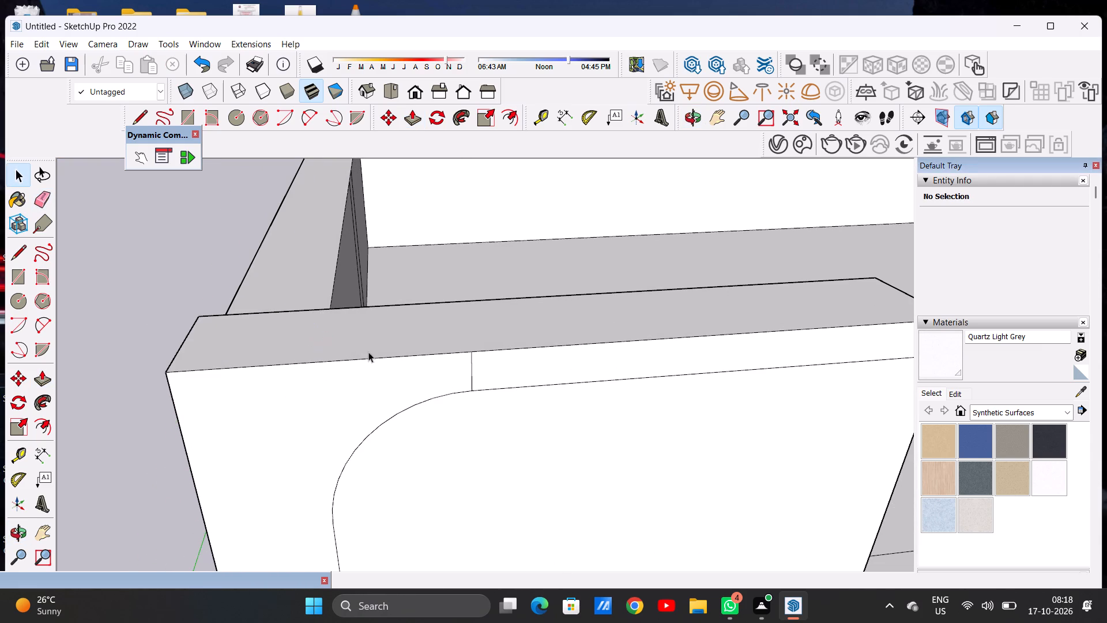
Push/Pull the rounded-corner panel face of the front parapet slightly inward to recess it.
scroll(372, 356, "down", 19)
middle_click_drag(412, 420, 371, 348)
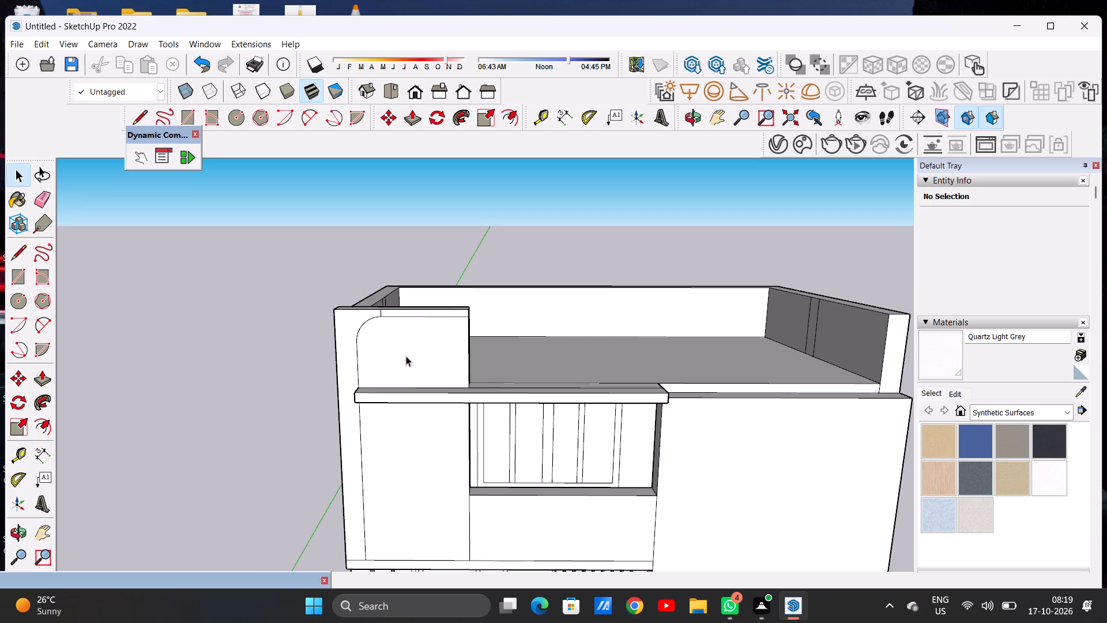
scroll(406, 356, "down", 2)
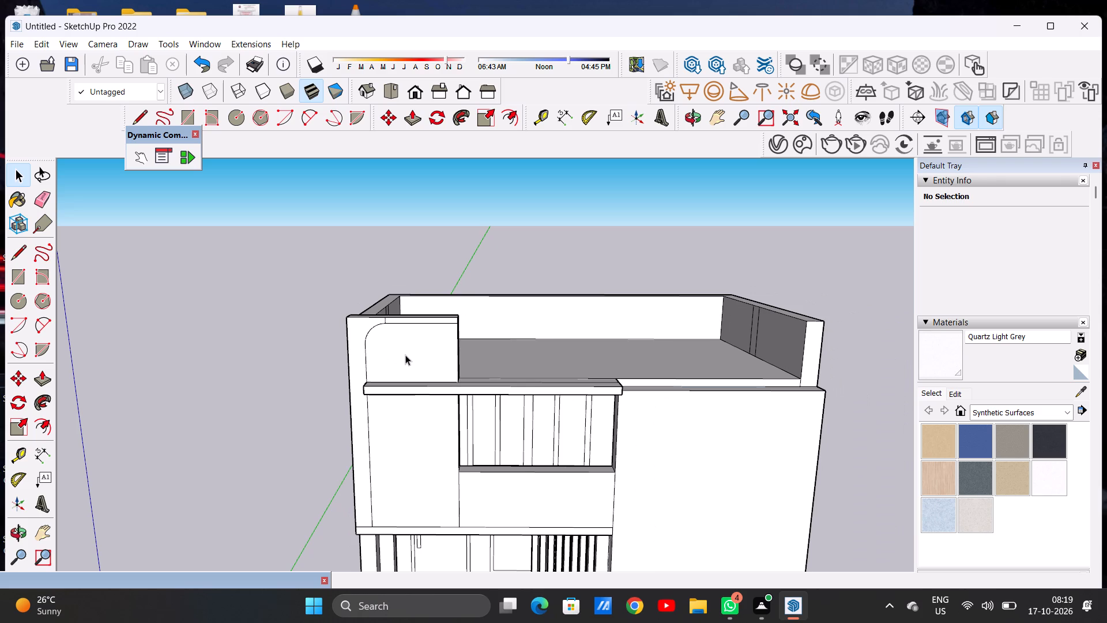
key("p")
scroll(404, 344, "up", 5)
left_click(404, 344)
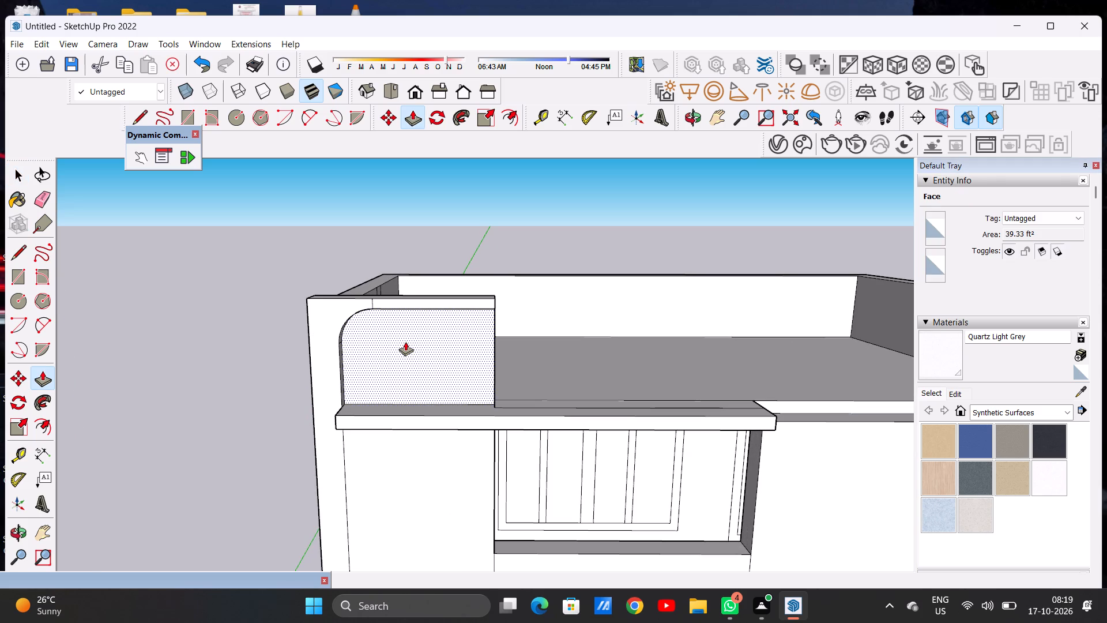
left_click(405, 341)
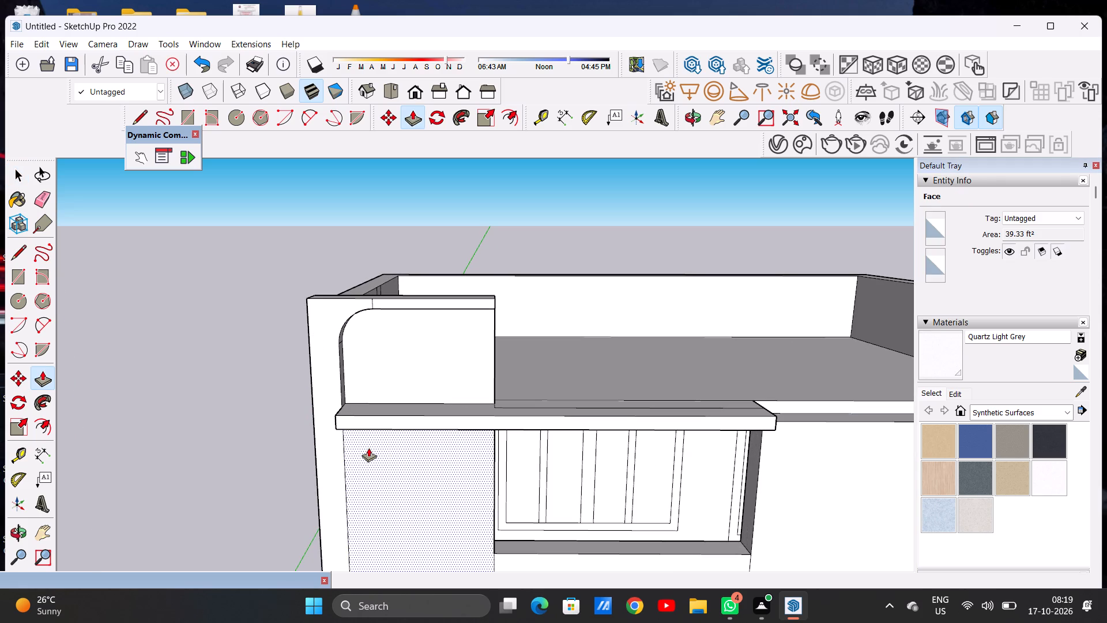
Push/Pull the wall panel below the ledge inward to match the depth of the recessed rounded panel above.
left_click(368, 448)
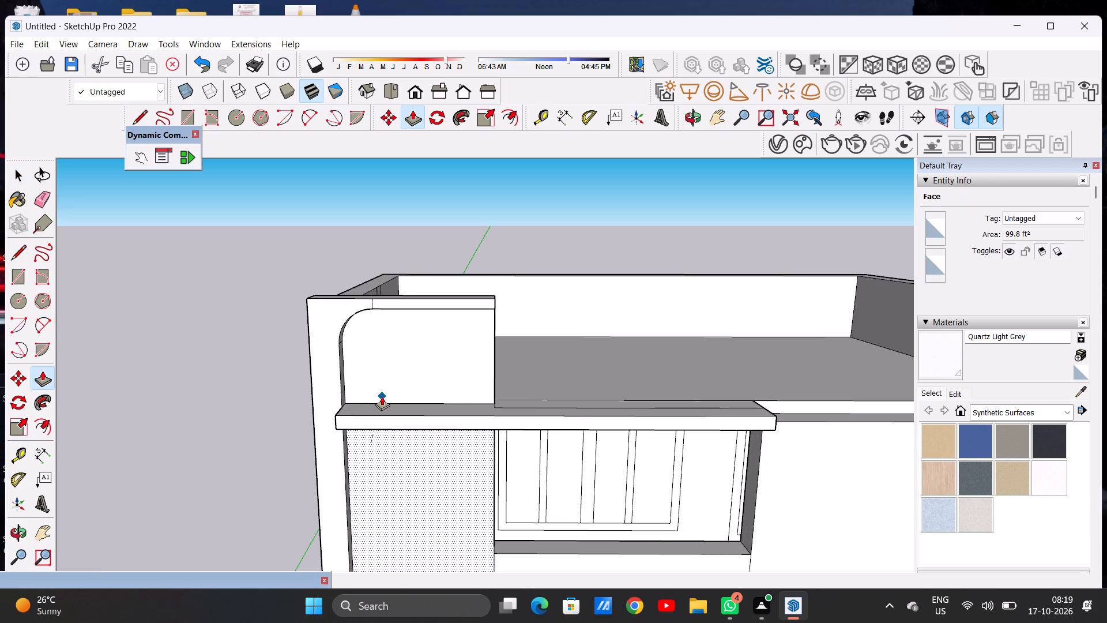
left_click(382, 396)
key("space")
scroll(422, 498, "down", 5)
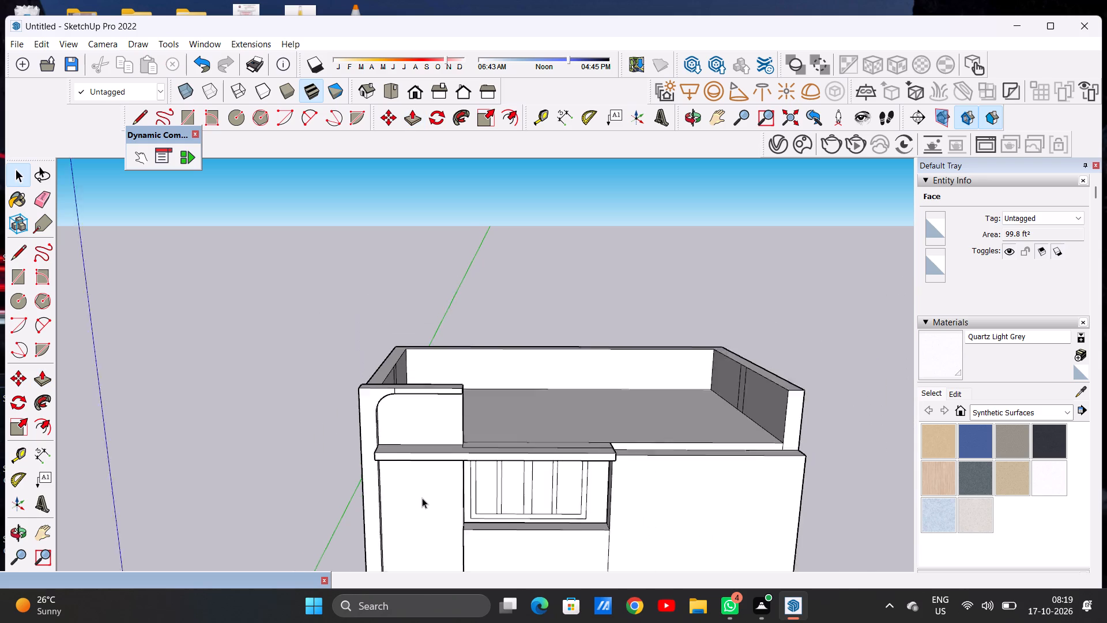
Examine the recessed facade panels and the parapet from the side and from the front.
scroll(422, 498, "down", 6)
middle_click_drag(428, 520, 558, 467)
scroll(461, 536, "up", 7)
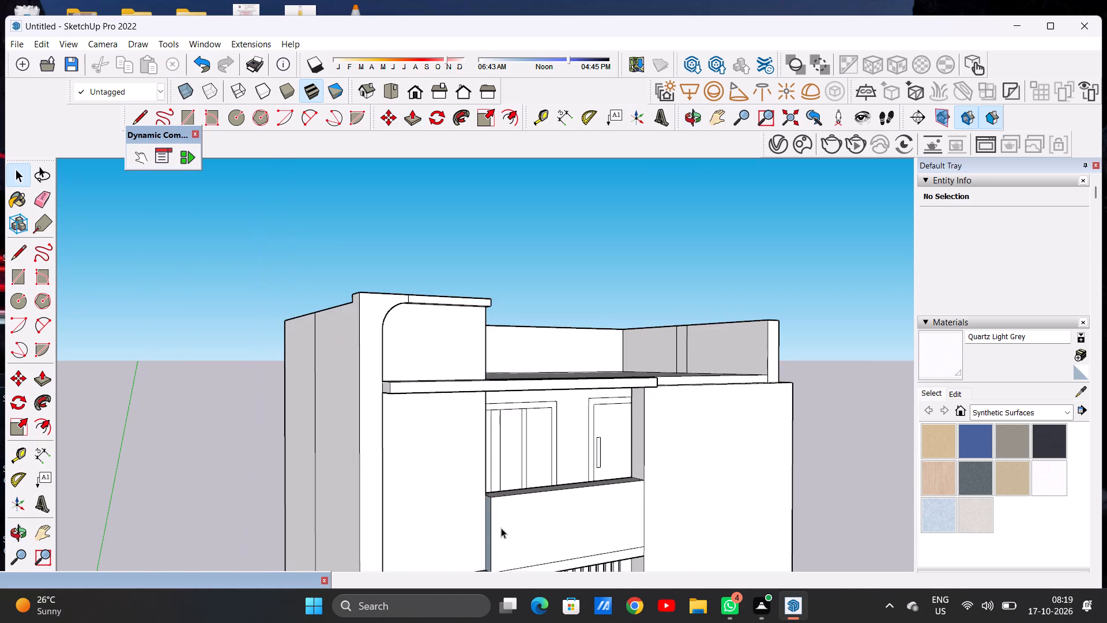
scroll(485, 508, "down", 4)
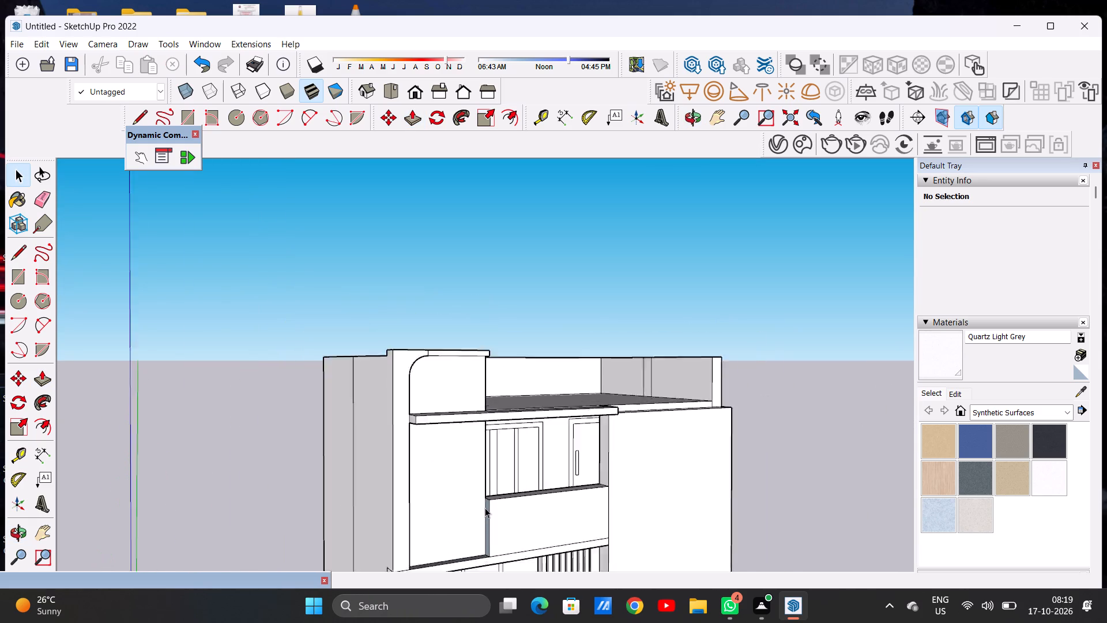
scroll(485, 508, "down", 7)
middle_click_drag(499, 521, 327, 514)
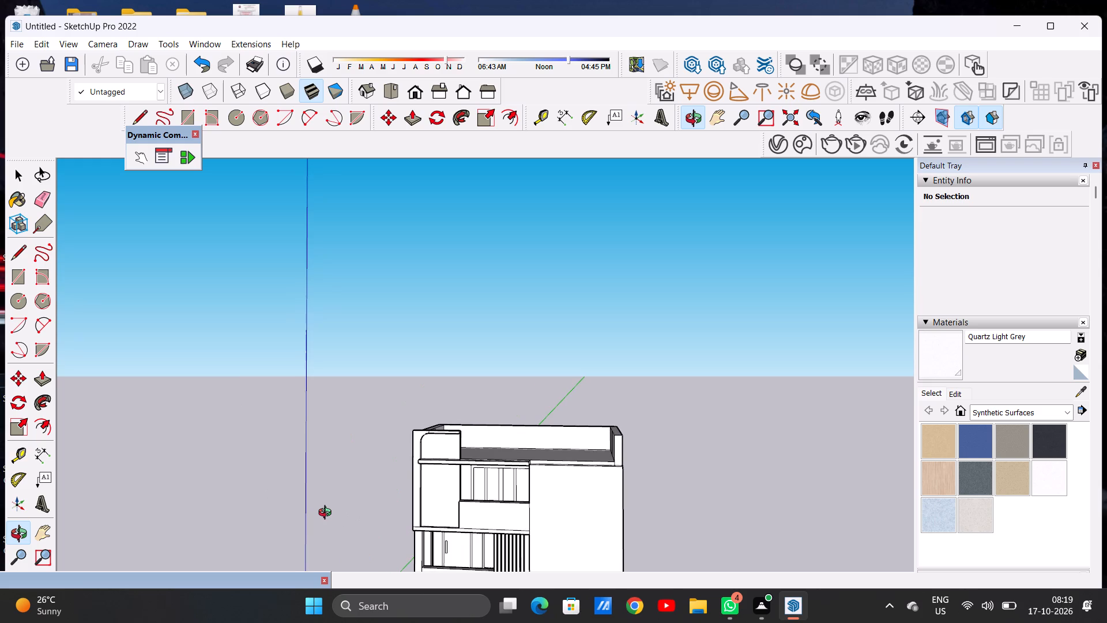
middle_click_drag(327, 514, 353, 501)
middle_click(362, 494)
scroll(400, 498, "down", 6)
scroll(446, 474, "up", 7)
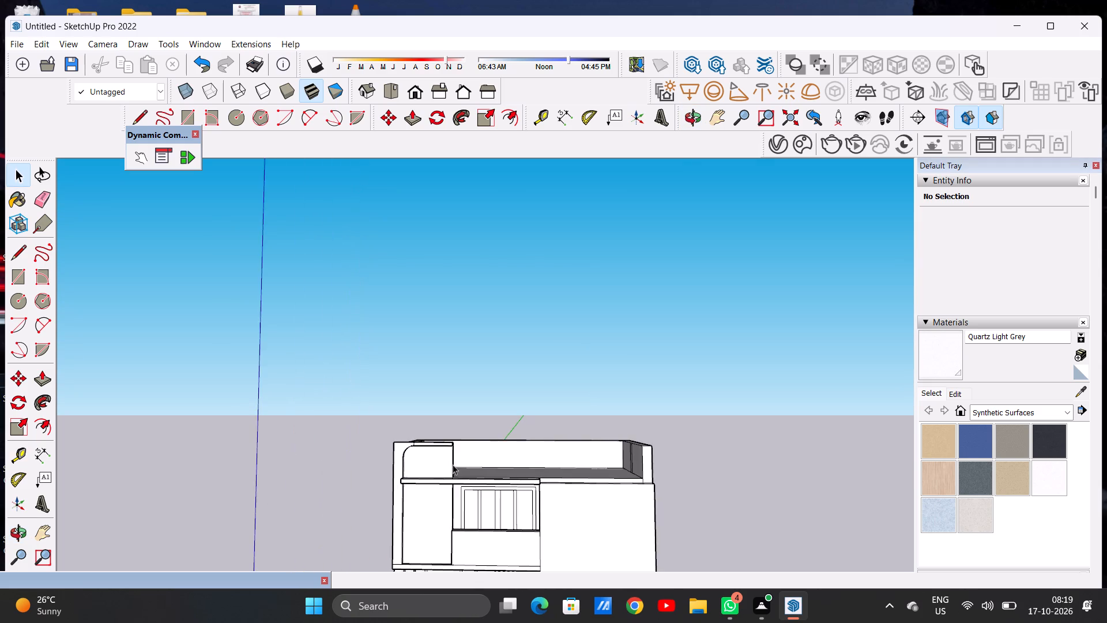
scroll(470, 464, "up", 5)
middle_click_drag(458, 434, 450, 463)
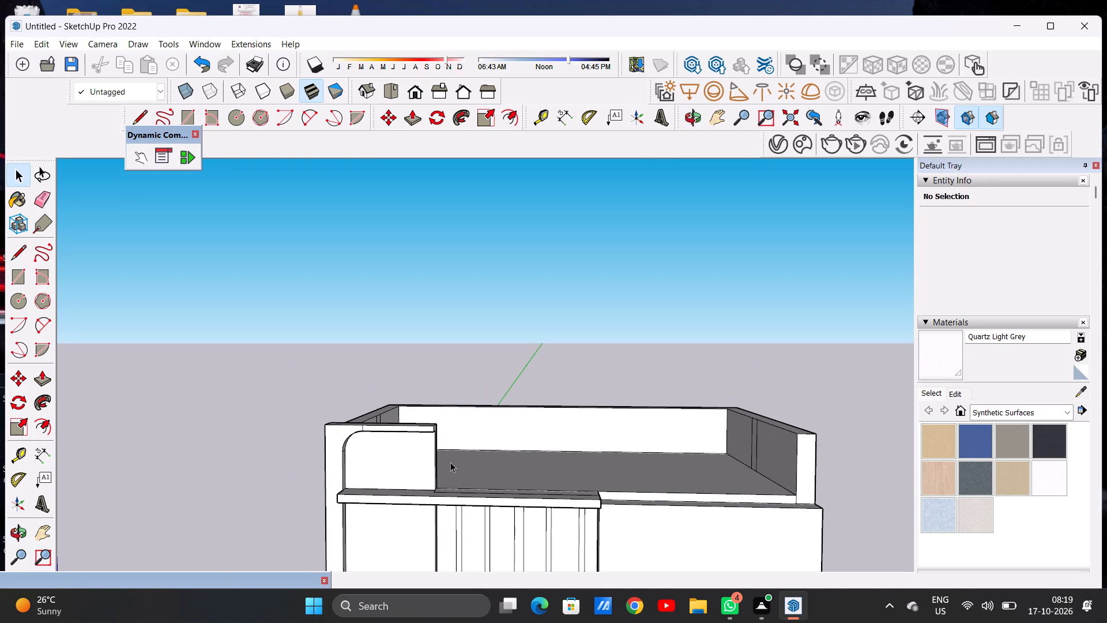
scroll(452, 461, "down", 14)
scroll(522, 466, "up", 6)
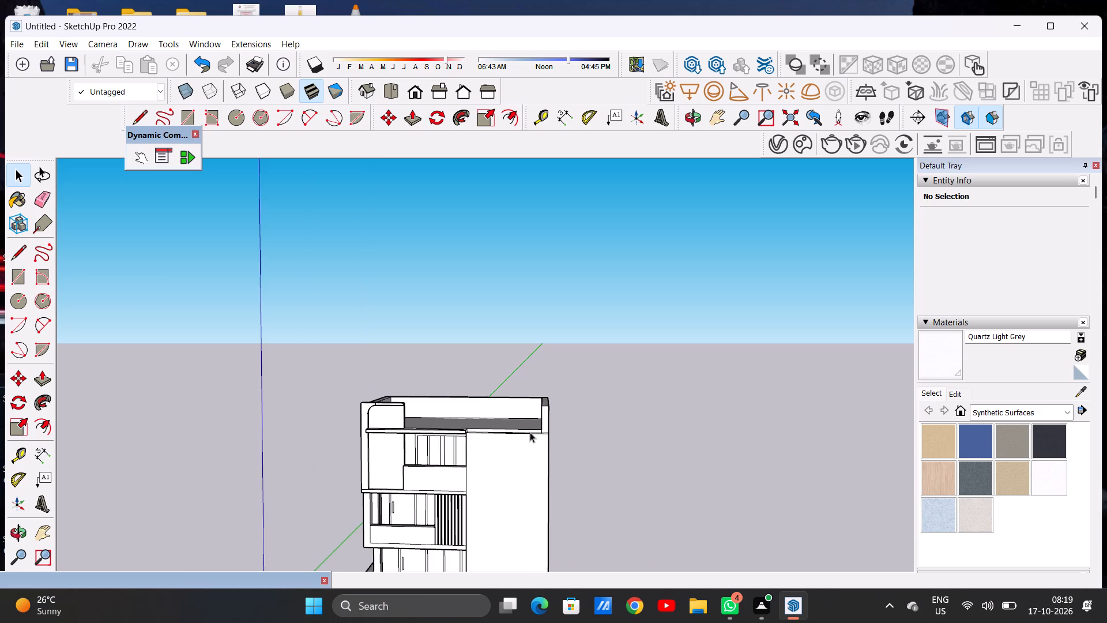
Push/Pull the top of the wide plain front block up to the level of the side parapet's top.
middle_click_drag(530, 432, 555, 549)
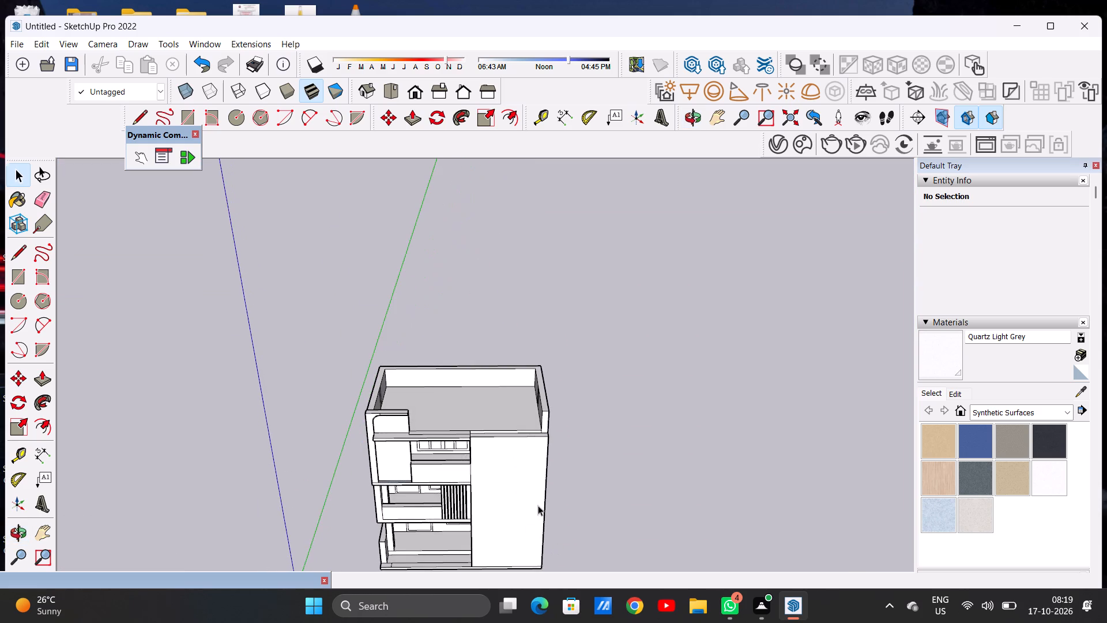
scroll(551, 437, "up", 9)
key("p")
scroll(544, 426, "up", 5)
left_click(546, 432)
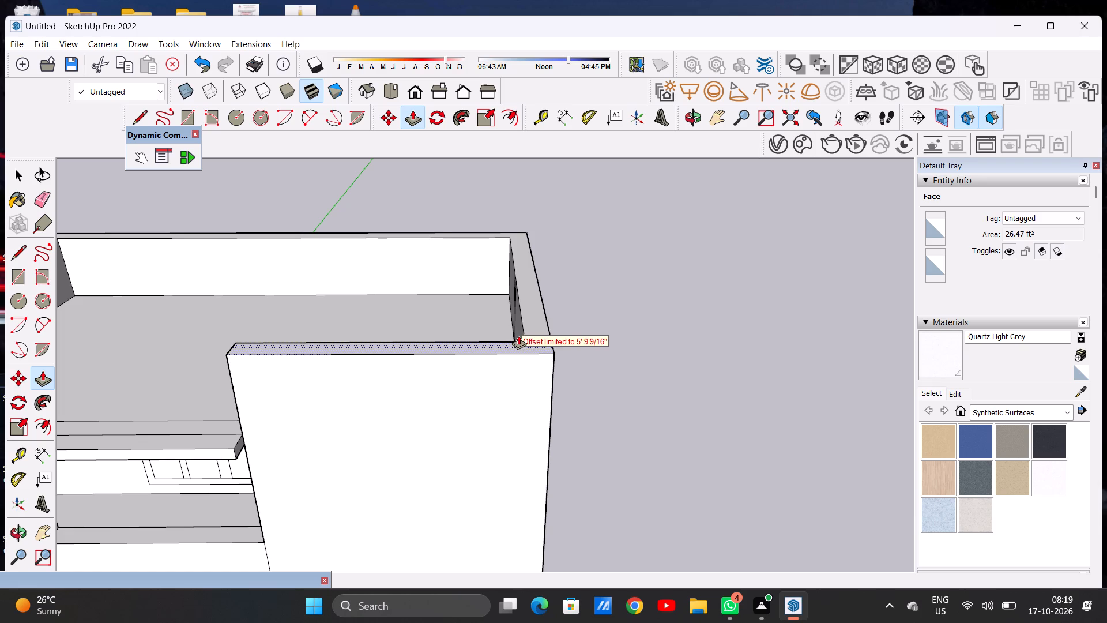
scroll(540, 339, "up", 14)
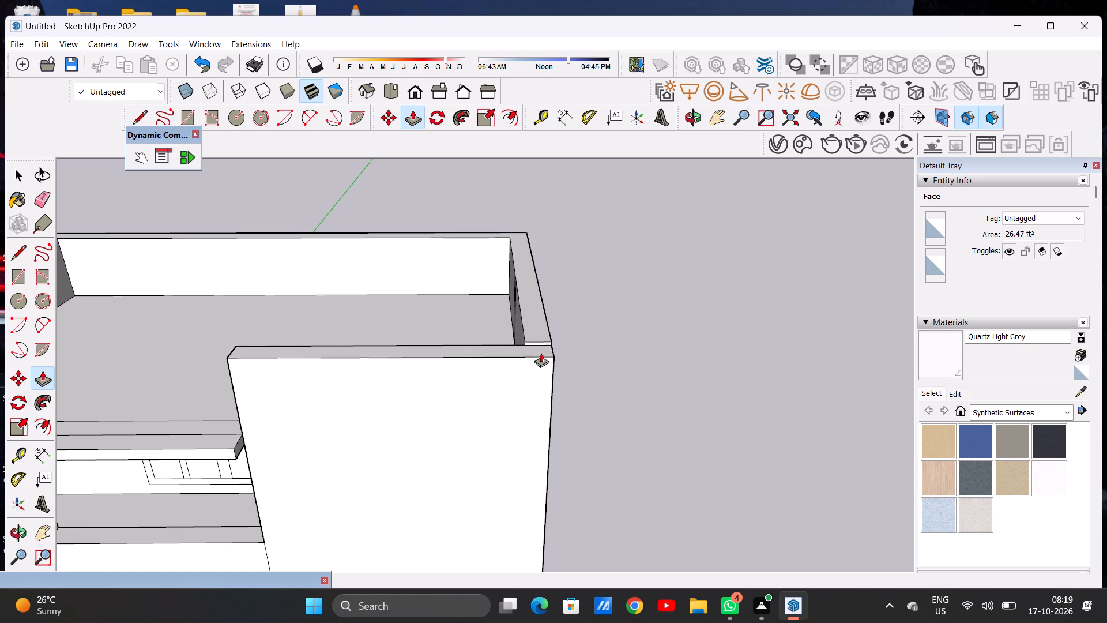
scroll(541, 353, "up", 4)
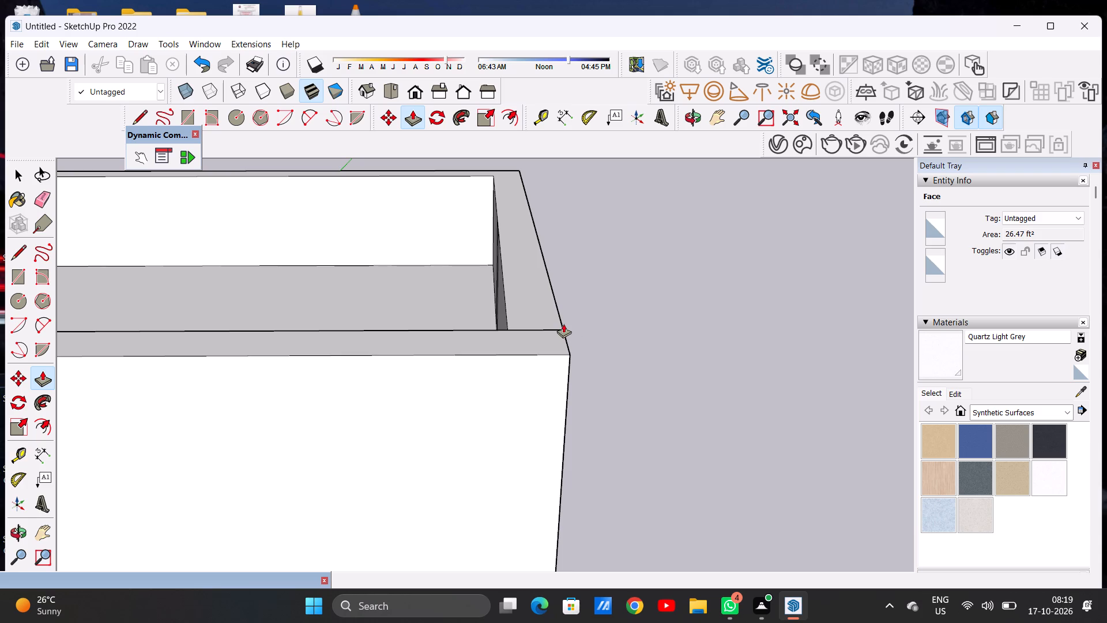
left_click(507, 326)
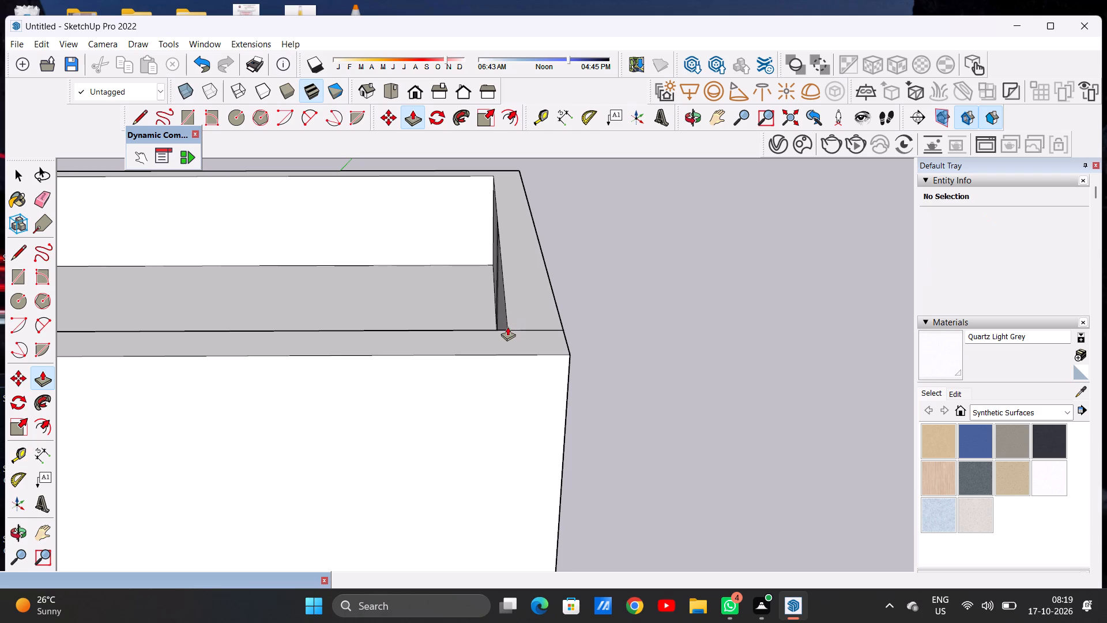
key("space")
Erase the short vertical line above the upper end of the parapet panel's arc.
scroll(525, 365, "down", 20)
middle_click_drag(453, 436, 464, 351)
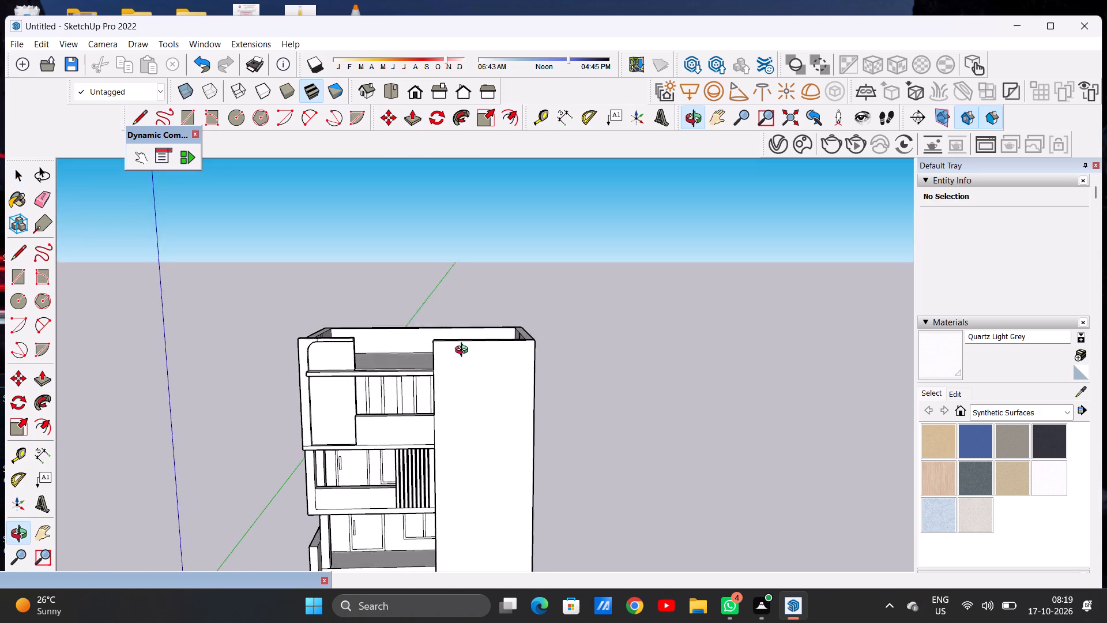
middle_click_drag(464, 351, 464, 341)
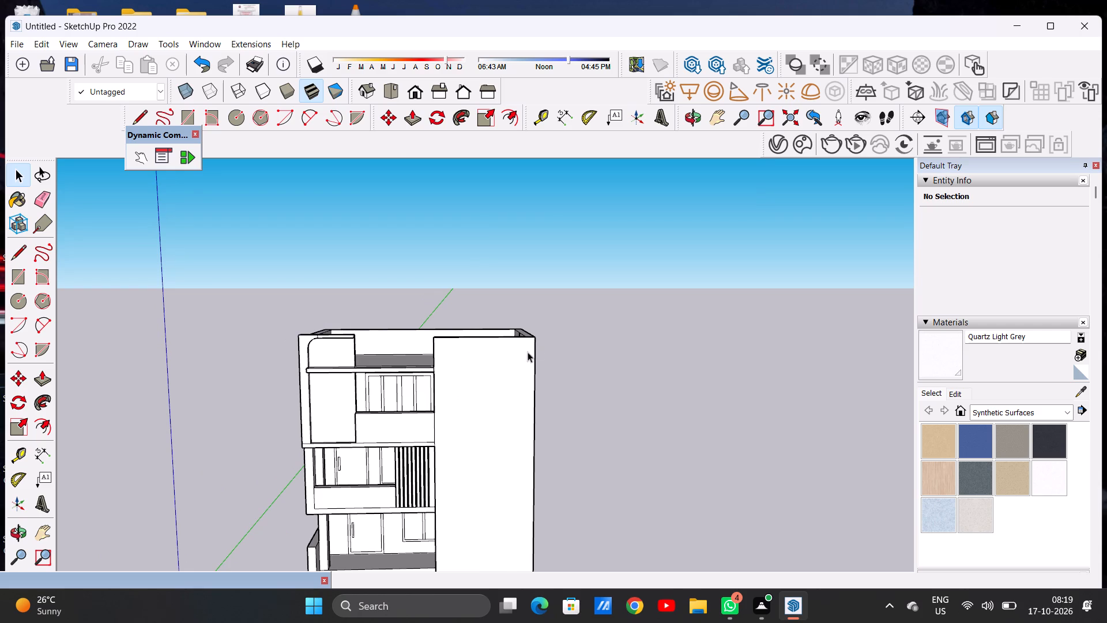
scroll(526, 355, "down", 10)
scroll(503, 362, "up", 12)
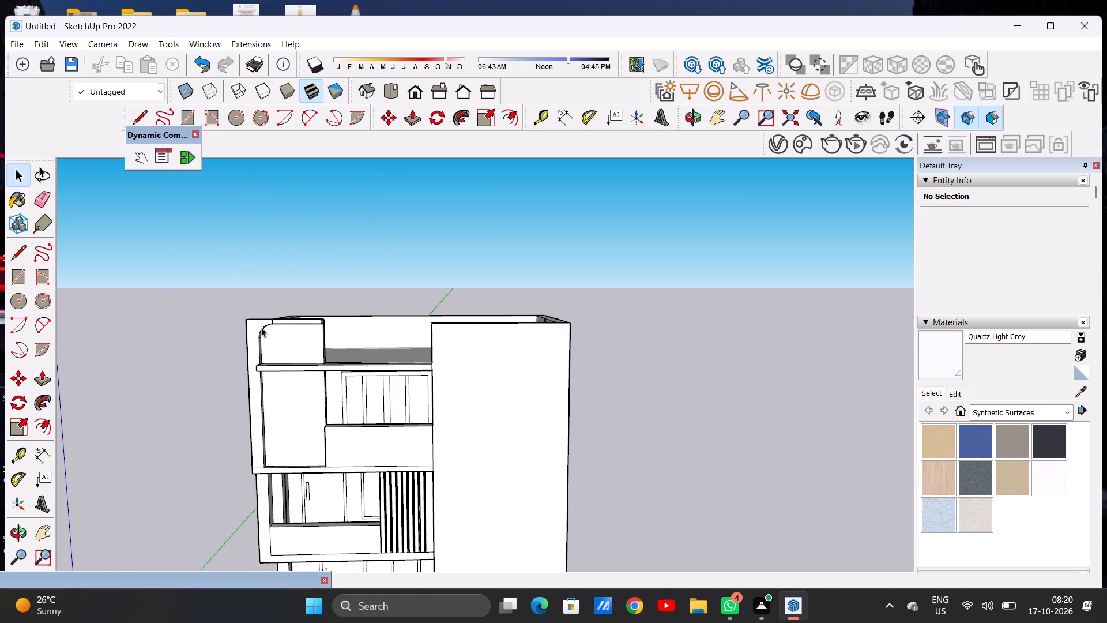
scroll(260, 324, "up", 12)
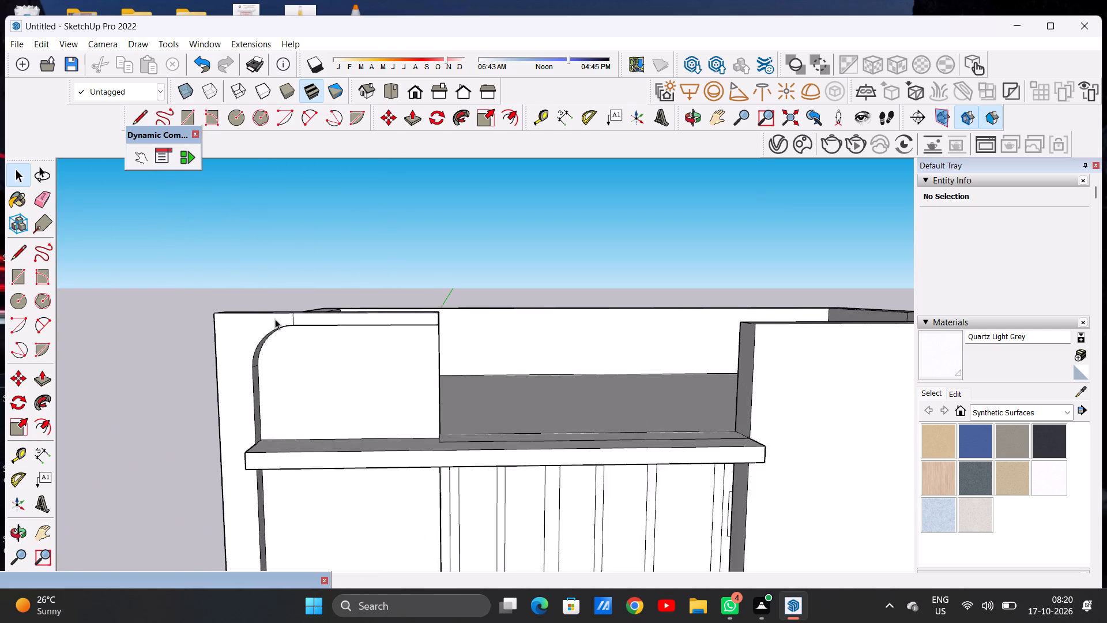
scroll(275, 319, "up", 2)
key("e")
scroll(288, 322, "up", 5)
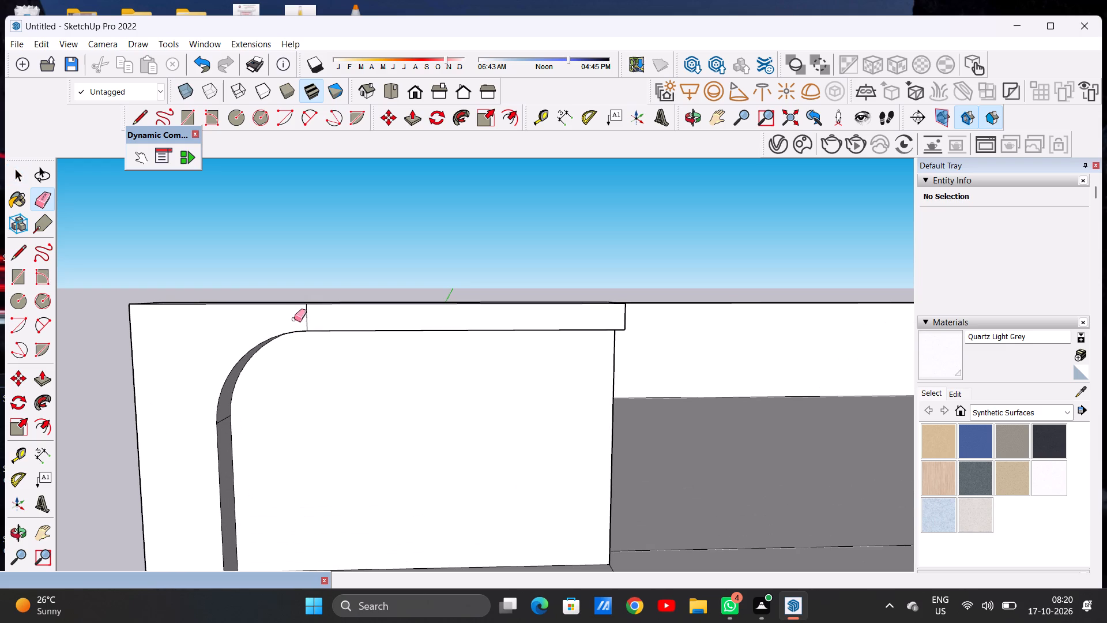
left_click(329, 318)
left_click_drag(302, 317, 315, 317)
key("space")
Examine the front parapet, its rounded recess and the ledge from the front and from above.
scroll(409, 353, "down", 2)
scroll(409, 355, "up", 1)
scroll(409, 355, "down", 10)
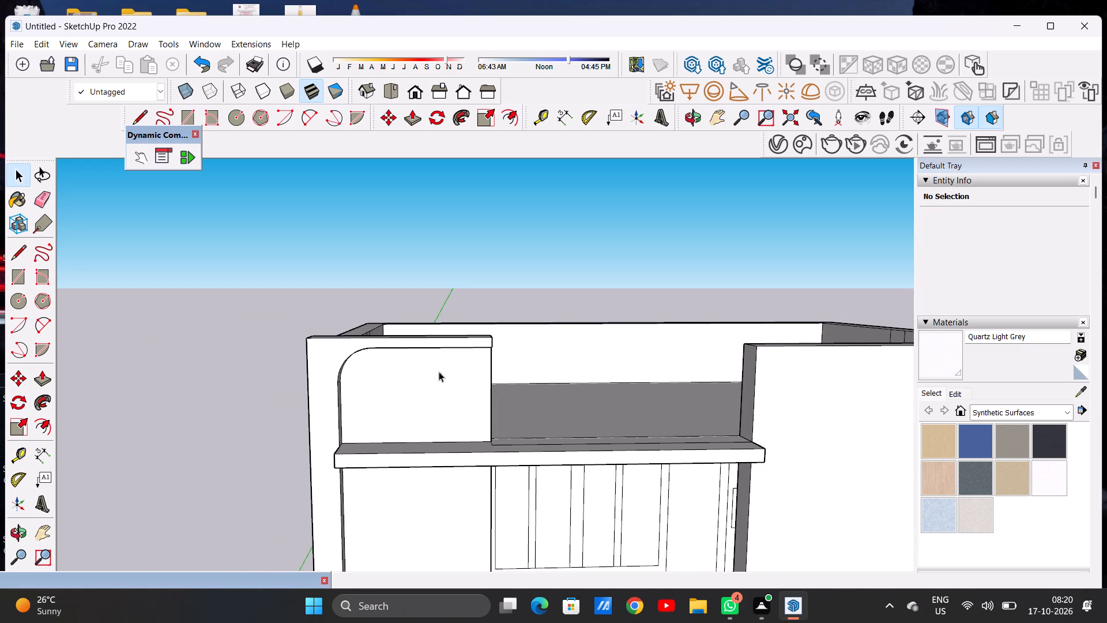
scroll(427, 377, "down", 4)
scroll(504, 397, "up", 3)
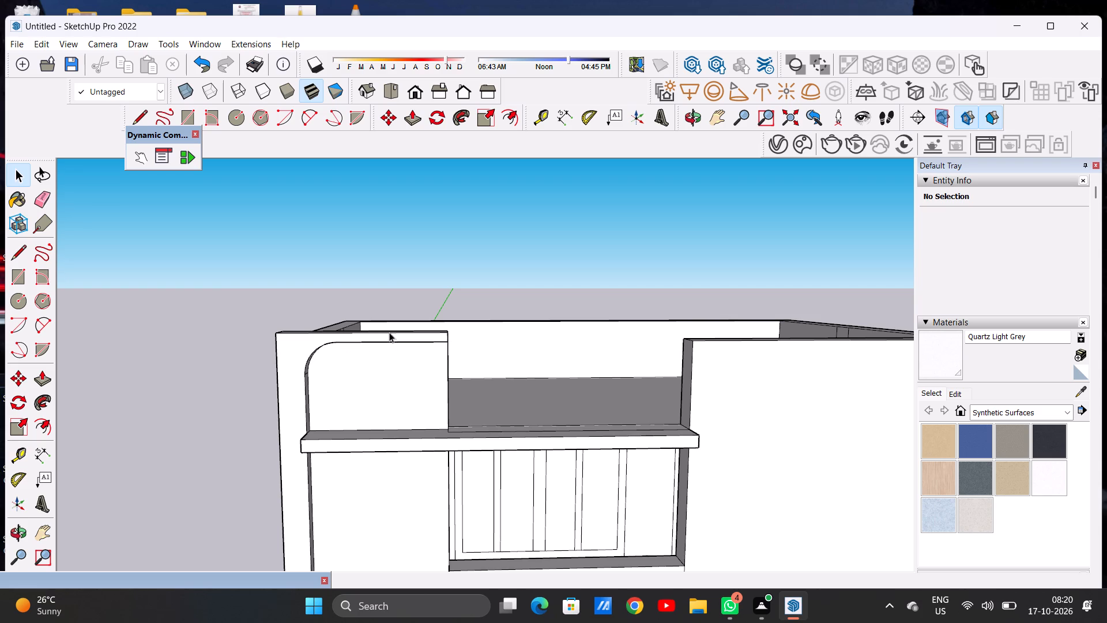
middle_click_drag(393, 341, 404, 436)
middle_click_drag(411, 372, 406, 466)
middle_click(406, 466)
middle_click_drag(406, 466, 406, 433)
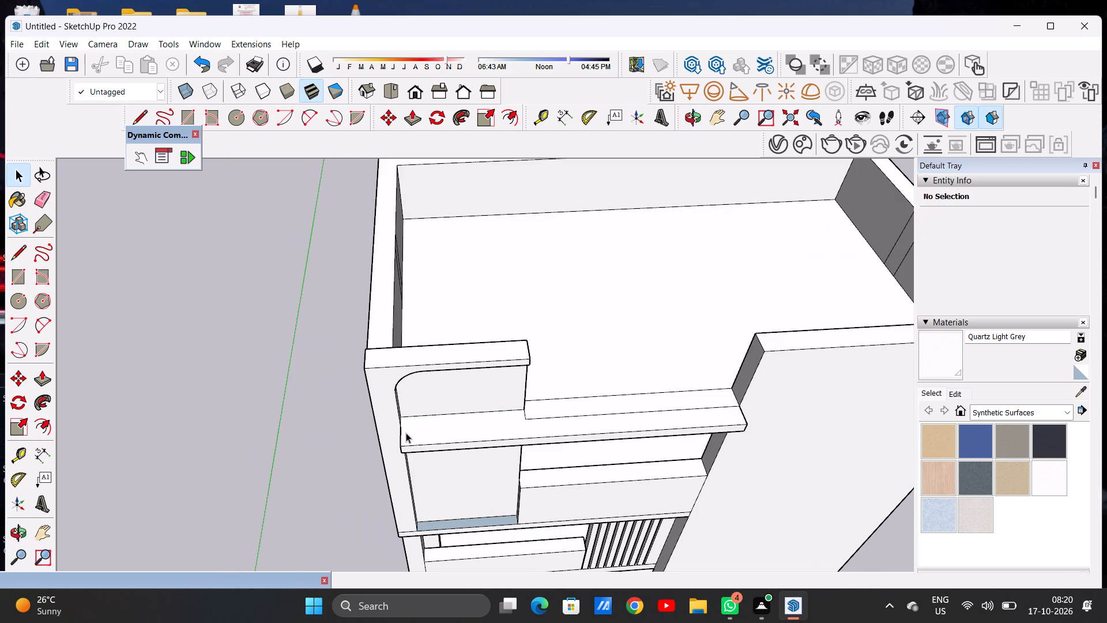
middle_click_drag(406, 433, 378, 380)
scroll(403, 380, "down", 6)
scroll(444, 385, "up", 6)
middle_click_drag(470, 388, 439, 324)
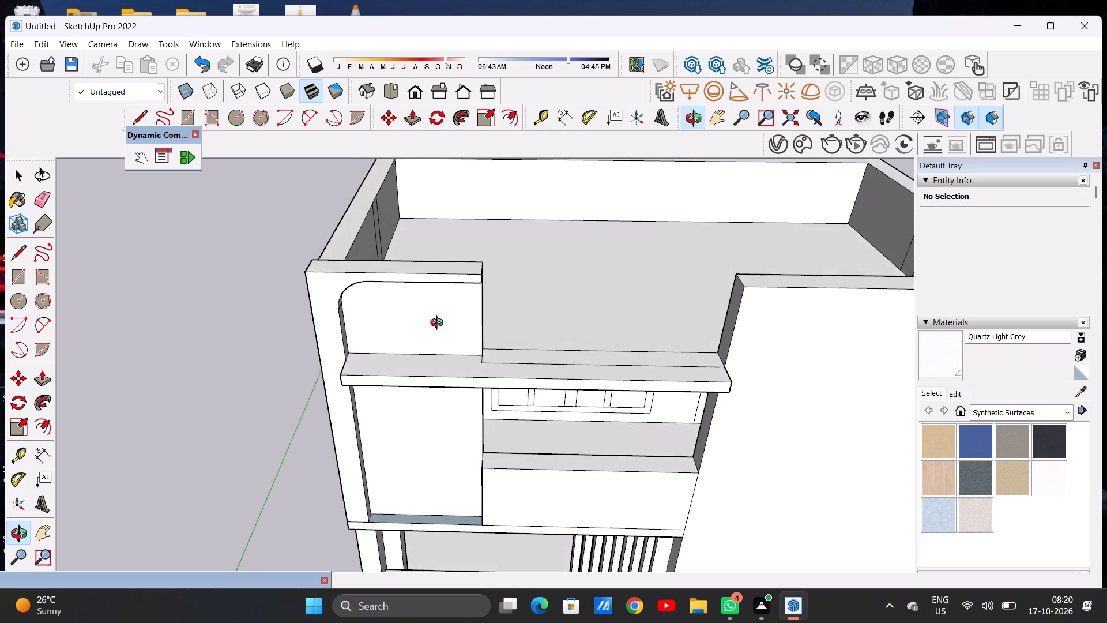
middle_click_drag(439, 324, 438, 313)
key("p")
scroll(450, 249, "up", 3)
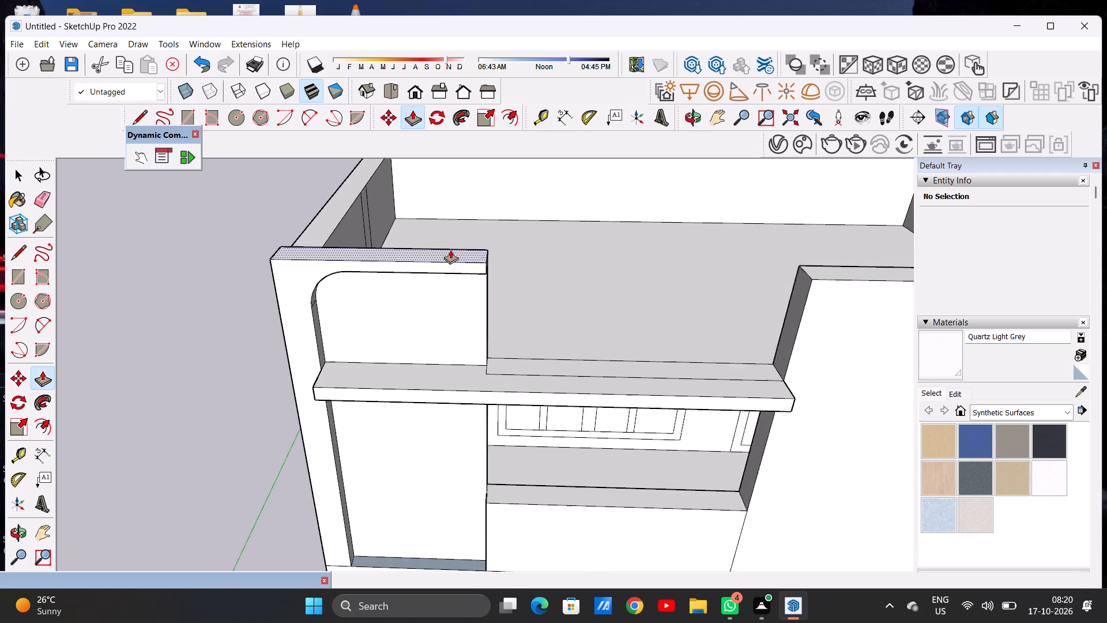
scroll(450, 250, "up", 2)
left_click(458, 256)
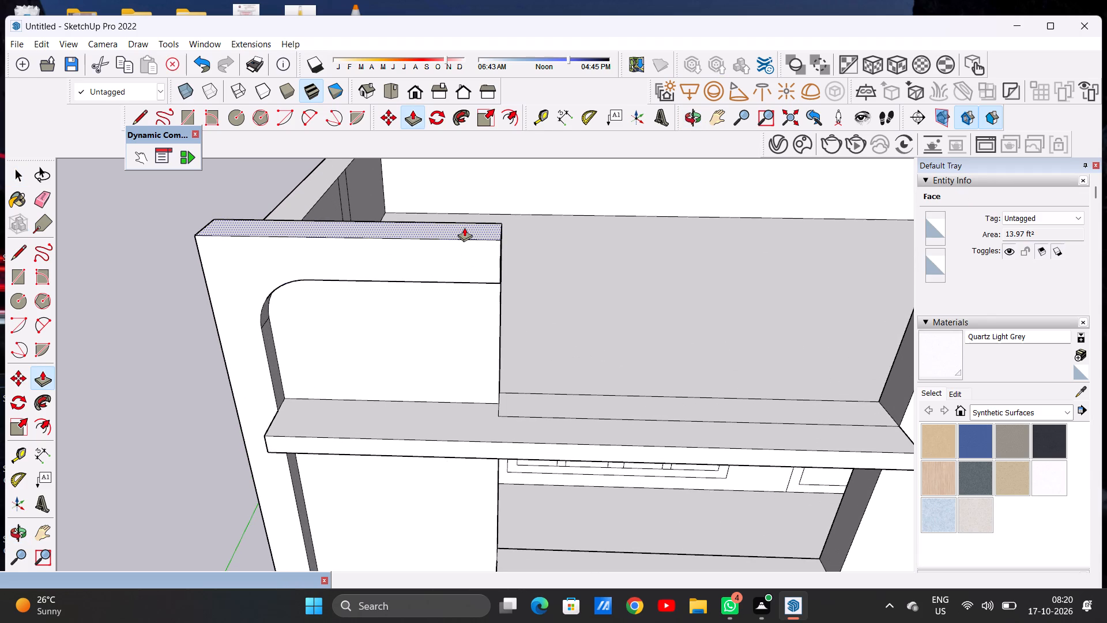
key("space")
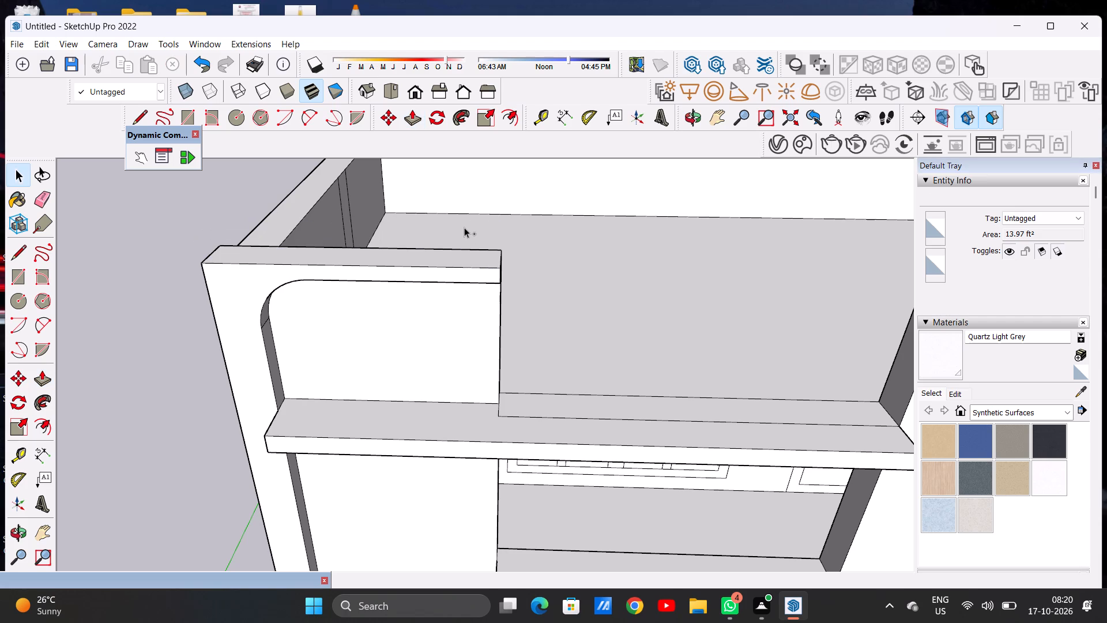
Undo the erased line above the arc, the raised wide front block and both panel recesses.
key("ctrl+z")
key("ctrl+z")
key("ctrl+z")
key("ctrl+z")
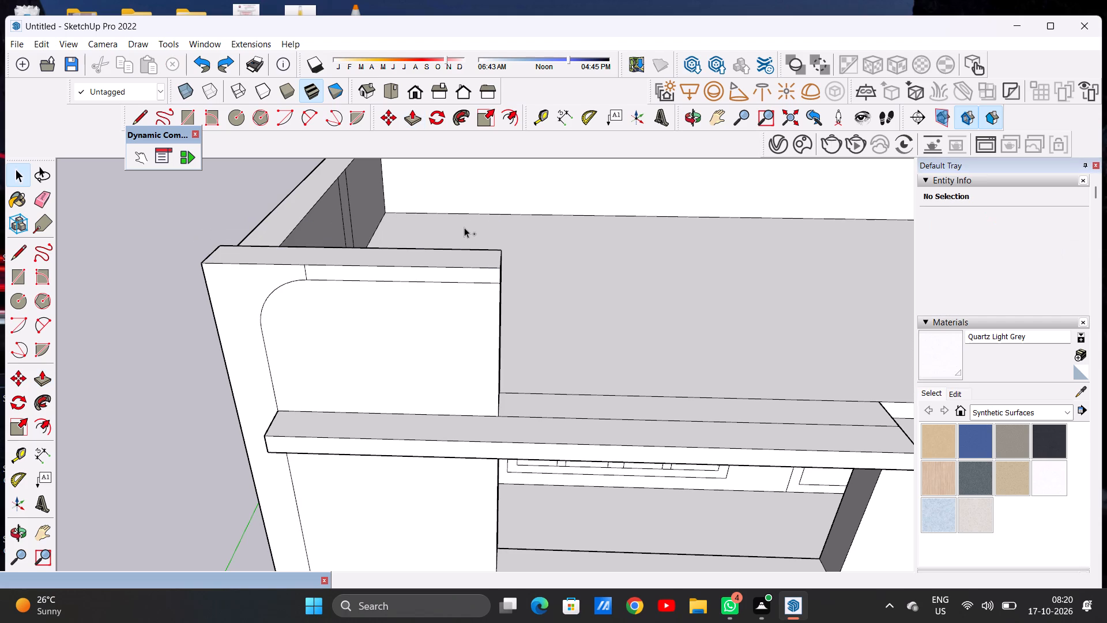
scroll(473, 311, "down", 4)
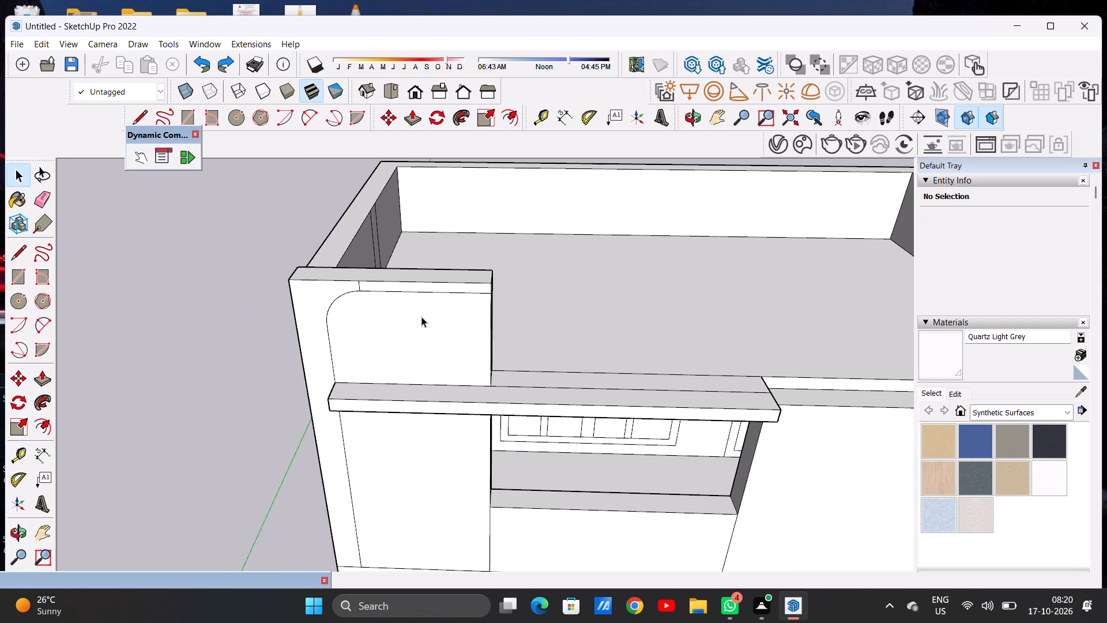
Push/Pull the top face of the front parapet block upward, well above the rounded panel outline.
scroll(361, 297, "up", 3)
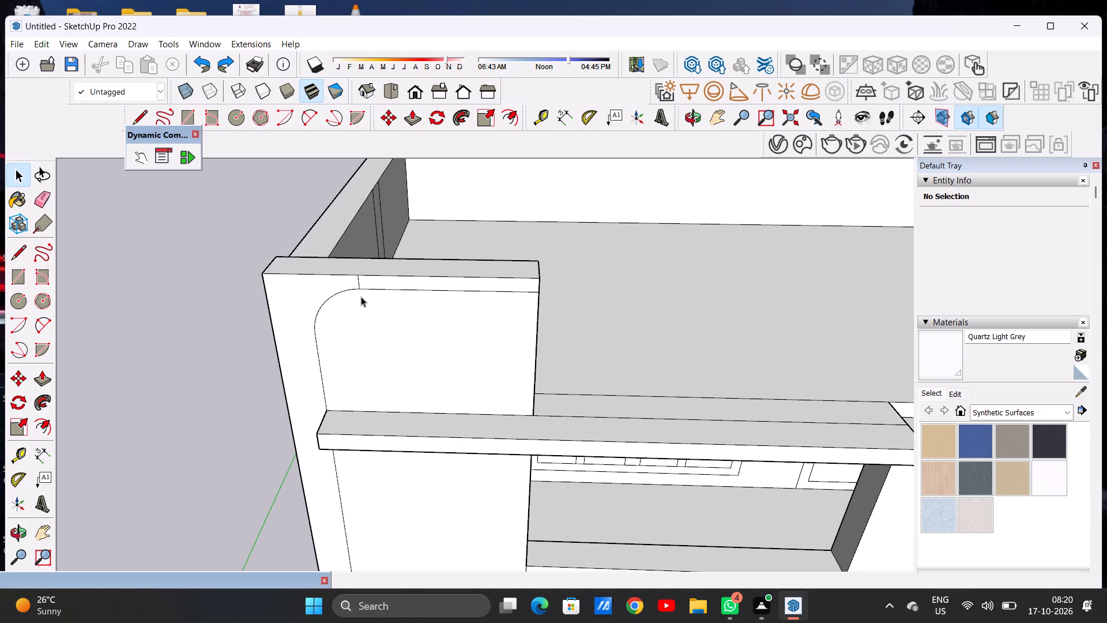
key("p")
scroll(454, 258, "up", 4)
left_click(465, 269)
scroll(479, 263, "down", 10)
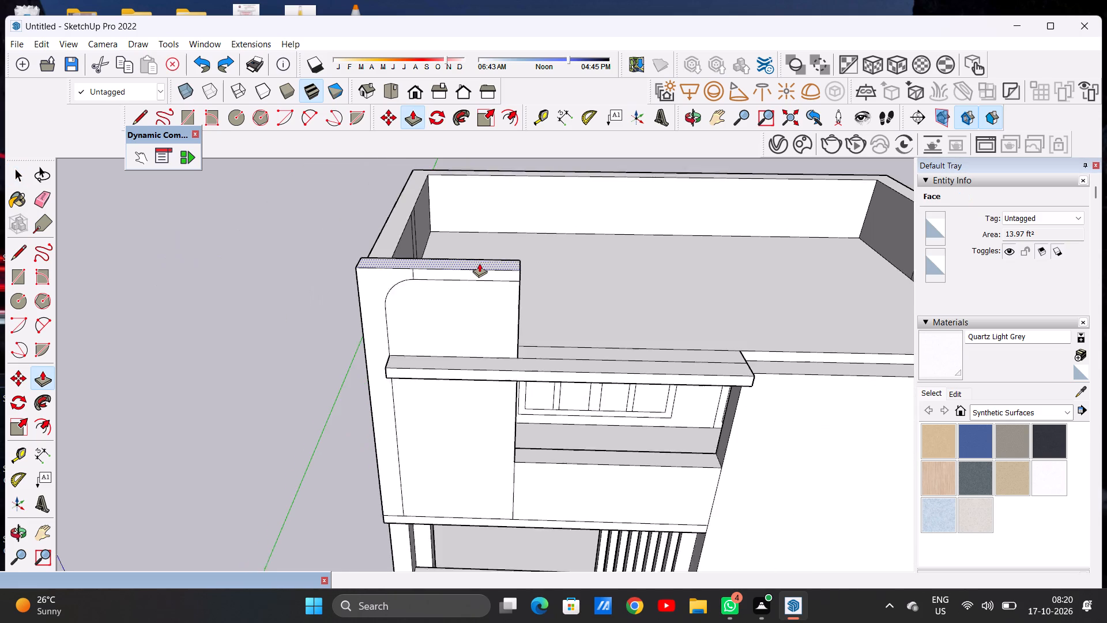
scroll(479, 263, "down", 1)
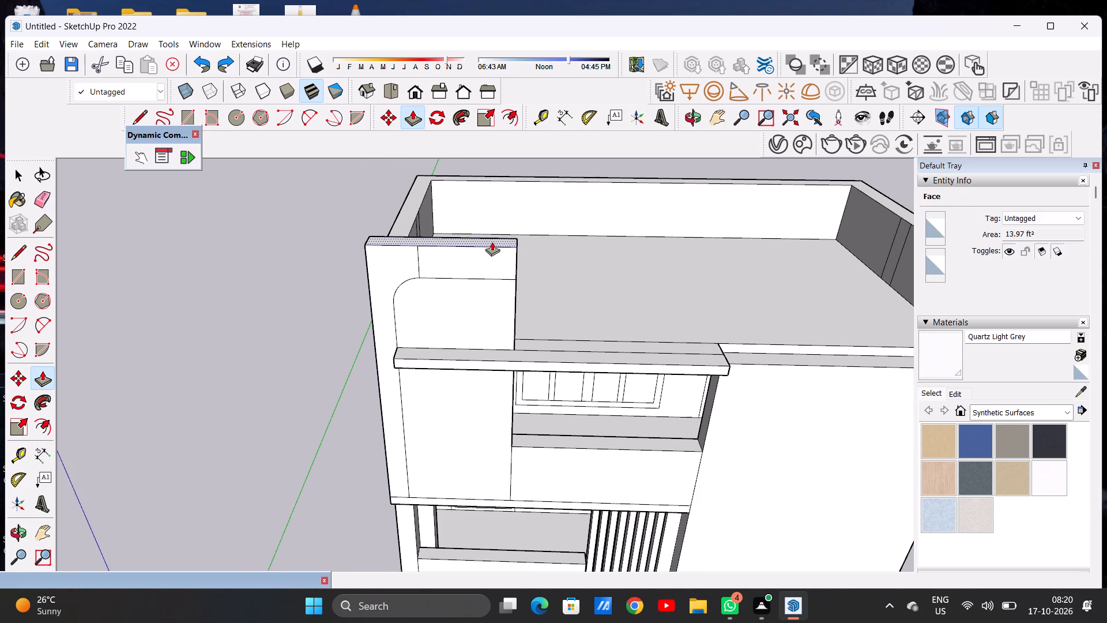
left_click(492, 242)
key("space")
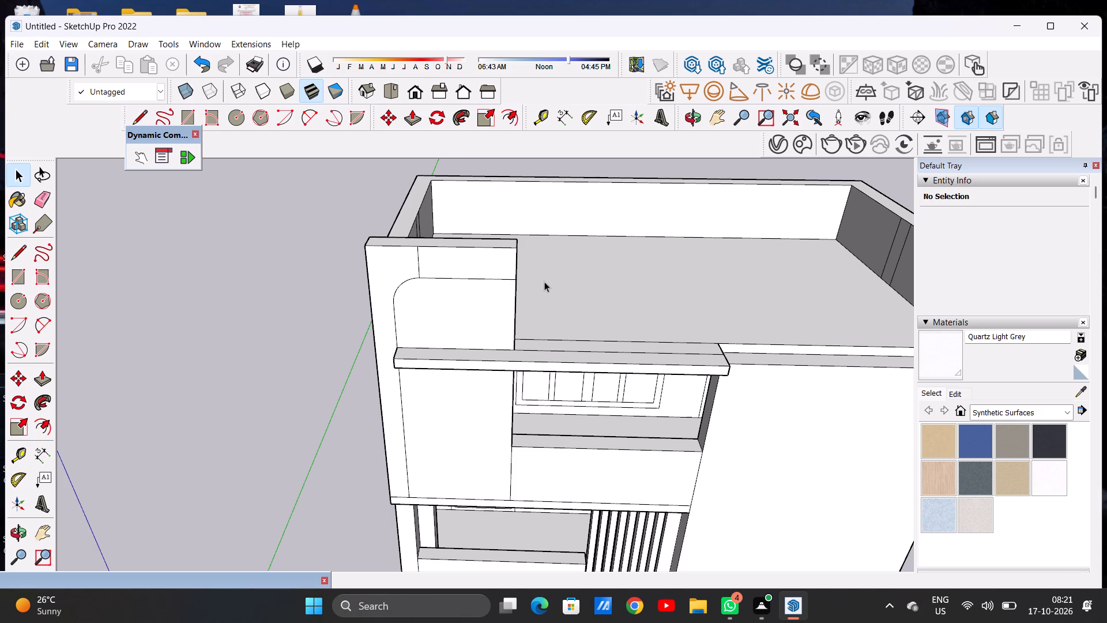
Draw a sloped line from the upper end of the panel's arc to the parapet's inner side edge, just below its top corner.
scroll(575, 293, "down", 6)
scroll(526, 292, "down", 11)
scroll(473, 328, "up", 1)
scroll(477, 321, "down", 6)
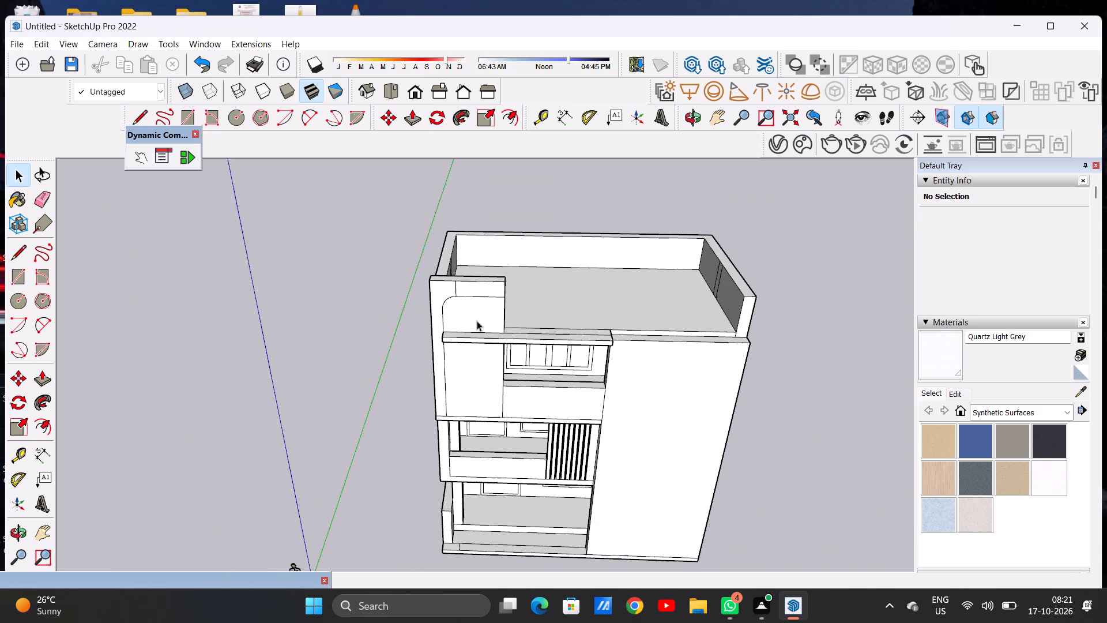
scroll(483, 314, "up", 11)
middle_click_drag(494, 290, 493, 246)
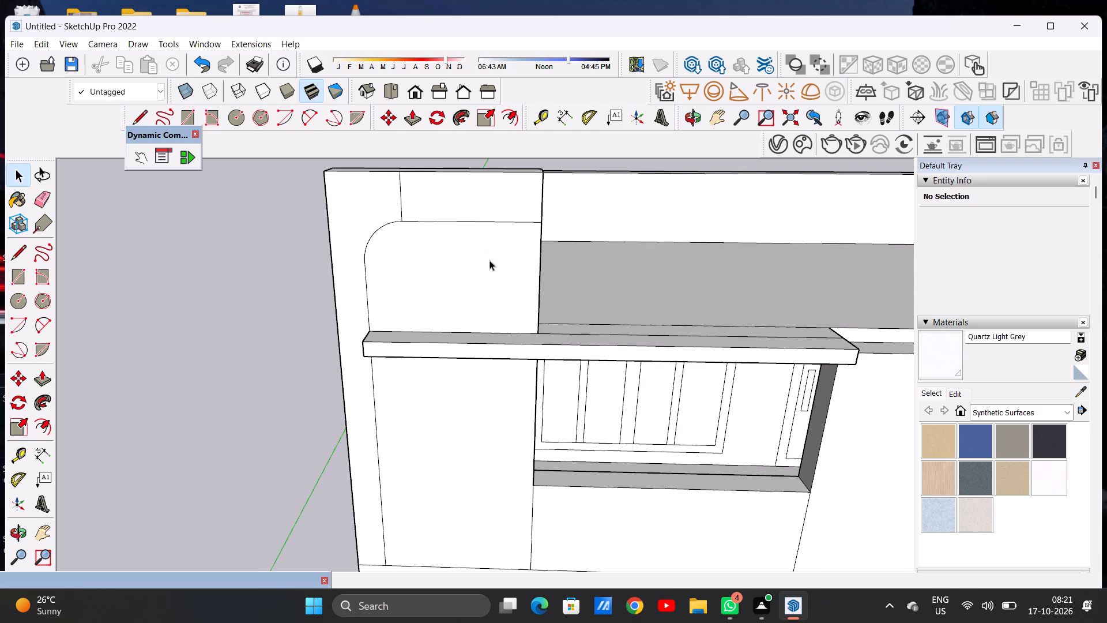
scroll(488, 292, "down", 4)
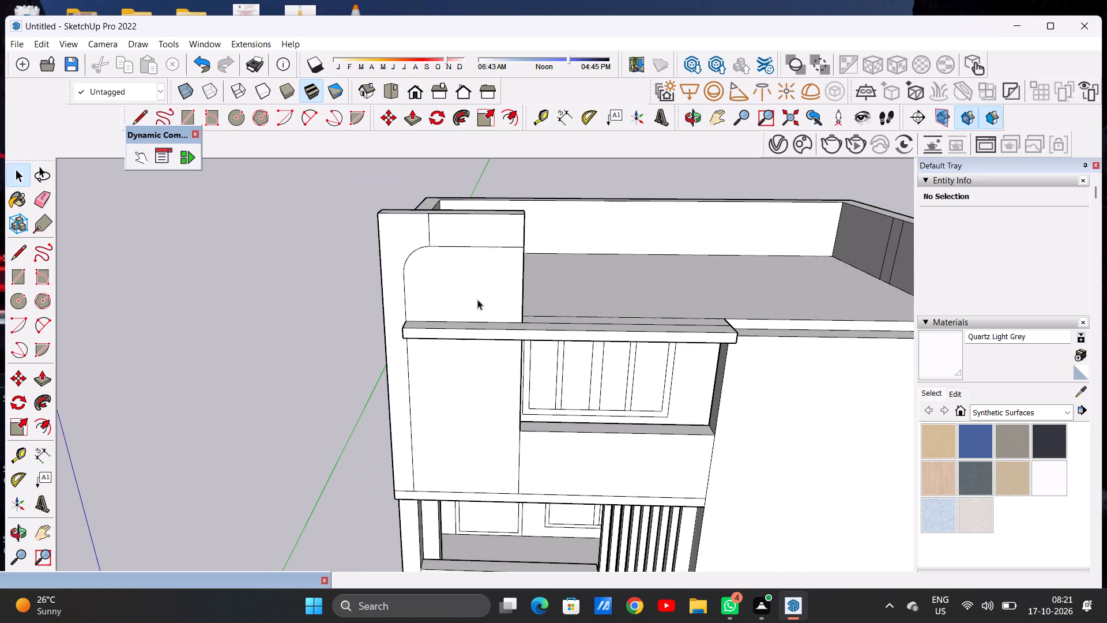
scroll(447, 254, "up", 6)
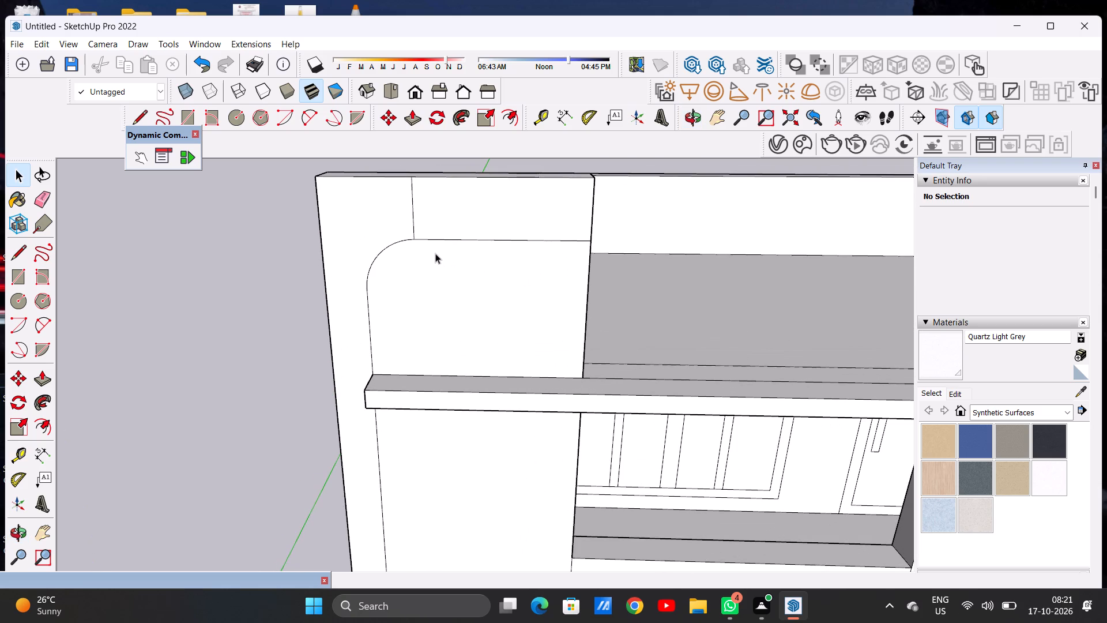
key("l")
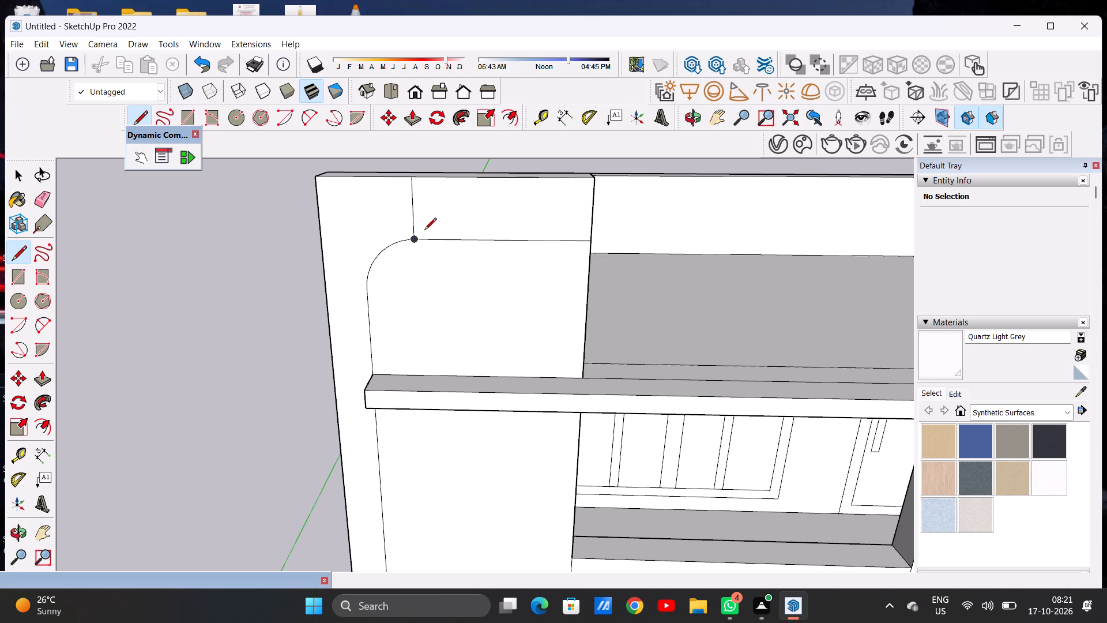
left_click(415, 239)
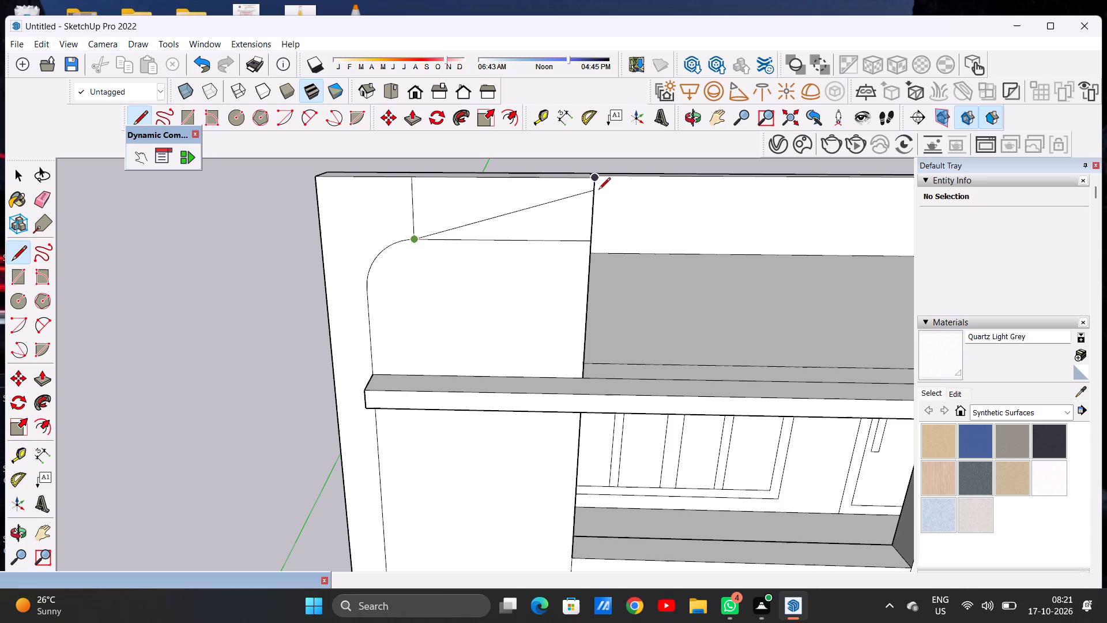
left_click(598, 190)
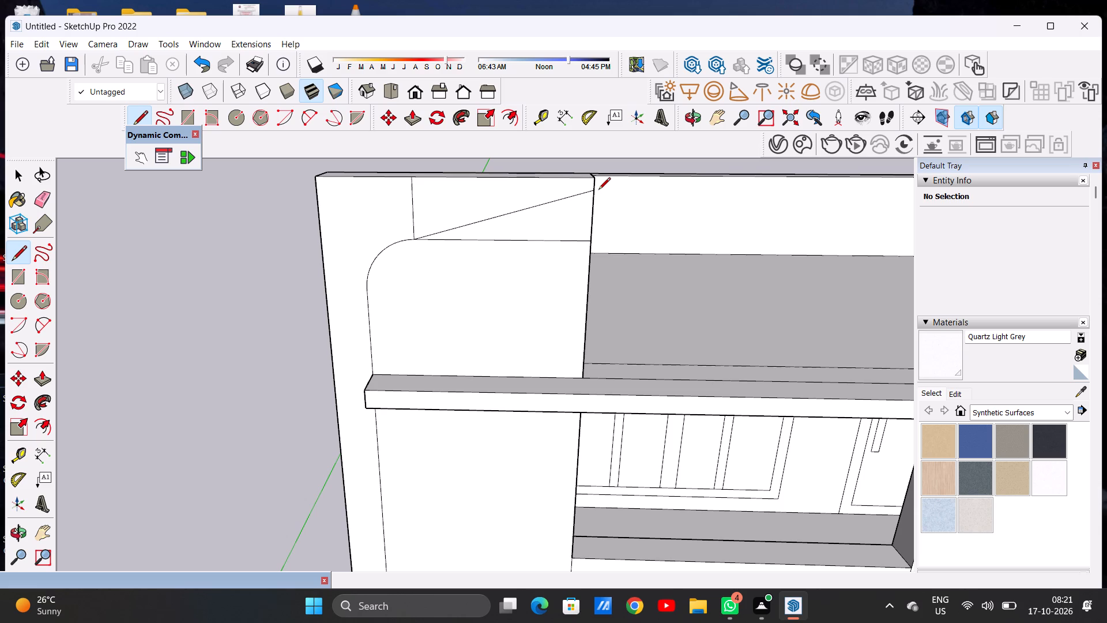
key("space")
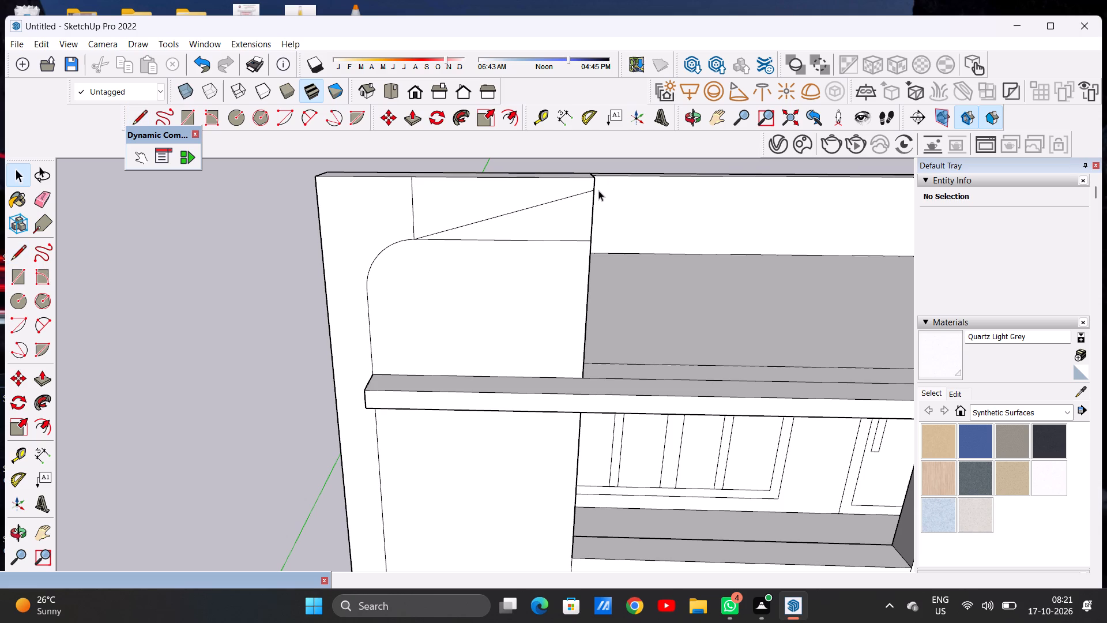
Erase the panel outline's horizontal top line, the sloped line, the corner arc and the short vertical line above the arc.
key("e")
left_click_drag(548, 232, 550, 246)
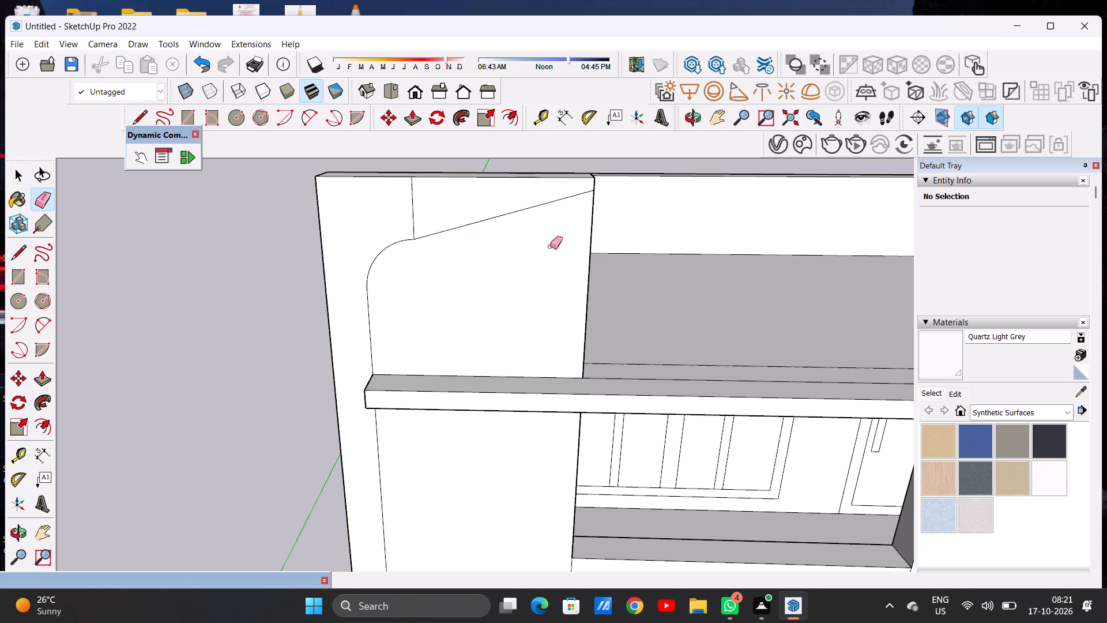
scroll(415, 208, "up", 4)
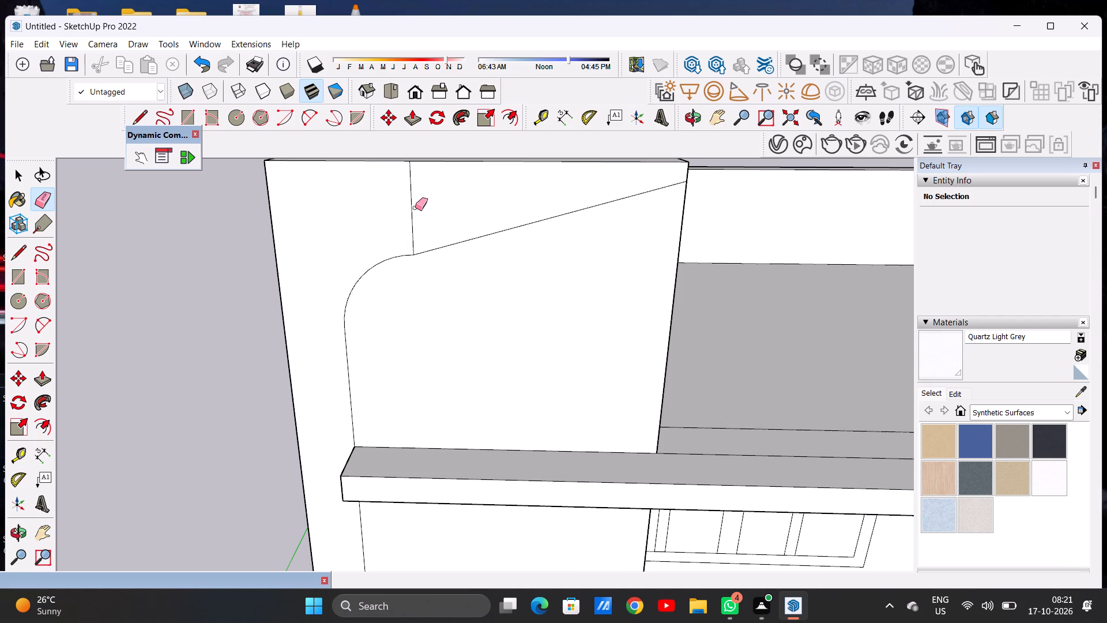
scroll(423, 264, "down", 4)
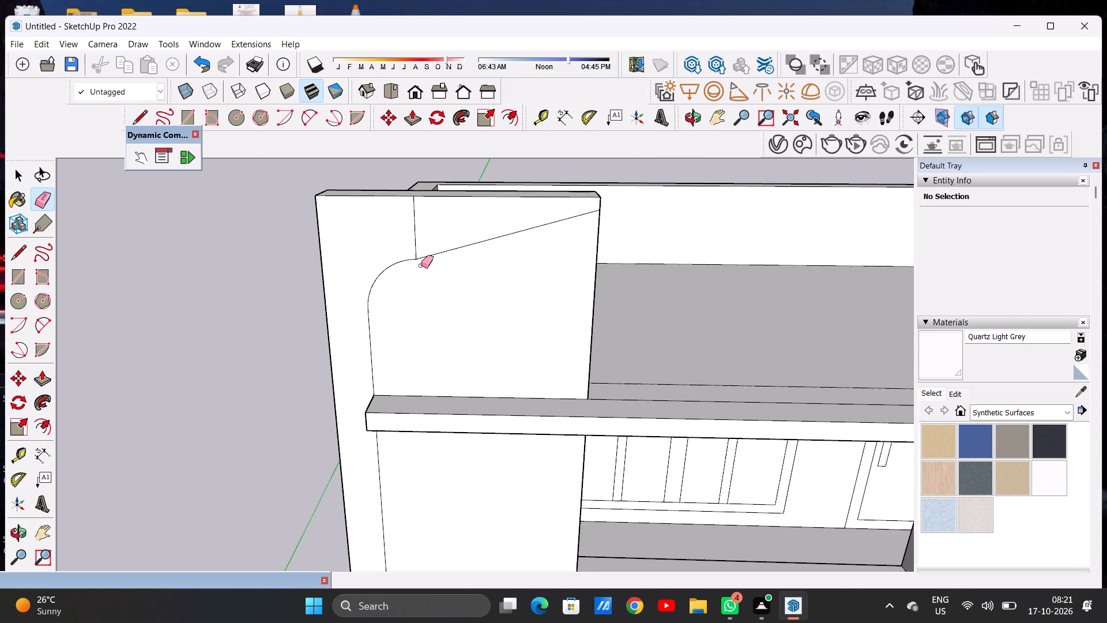
left_click(412, 230)
left_click_drag(466, 239, 472, 246)
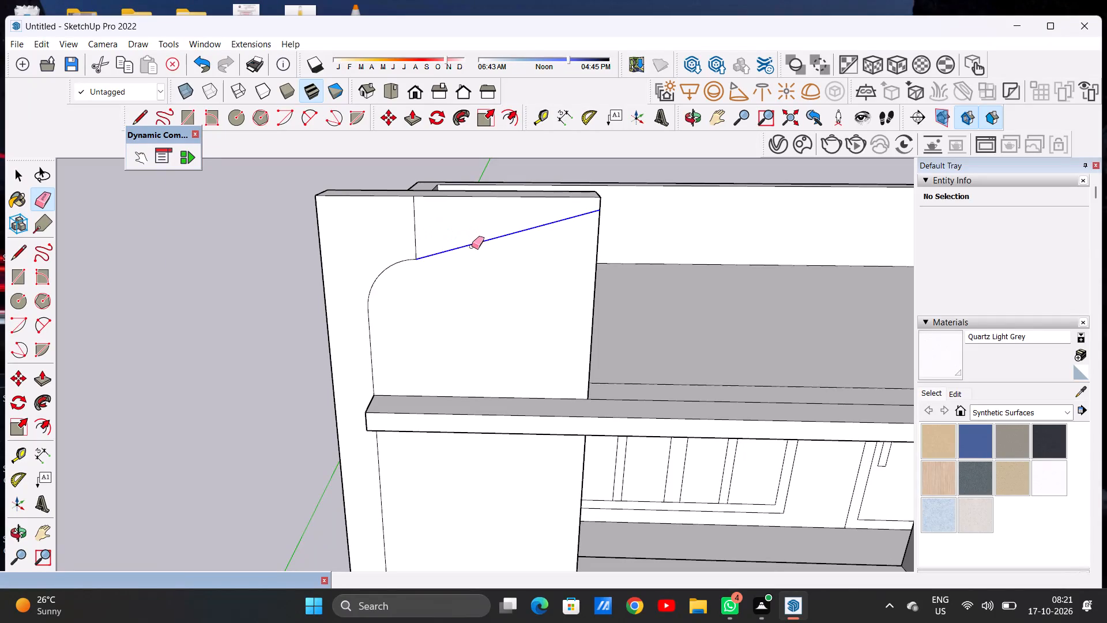
left_click_drag(396, 257, 403, 270)
left_click_drag(410, 242, 426, 243)
Extend the panel's remaining vertical line upward and draw a horizontal line from it to the parapet's inner side edge, near the top.
key("l")
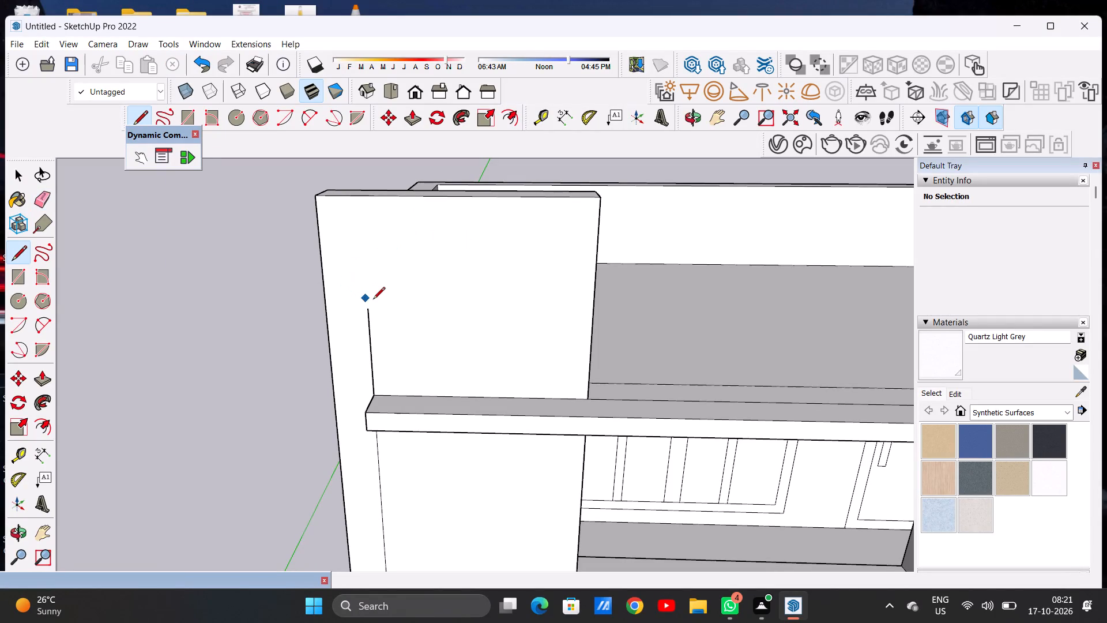
left_click(371, 307)
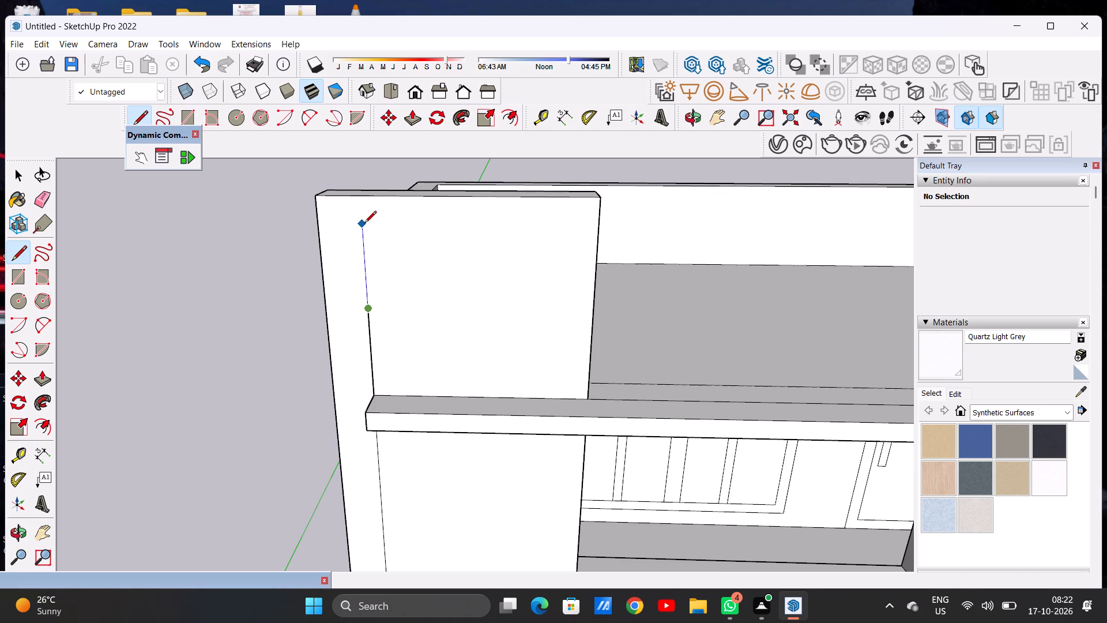
left_click(364, 224)
left_click(601, 227)
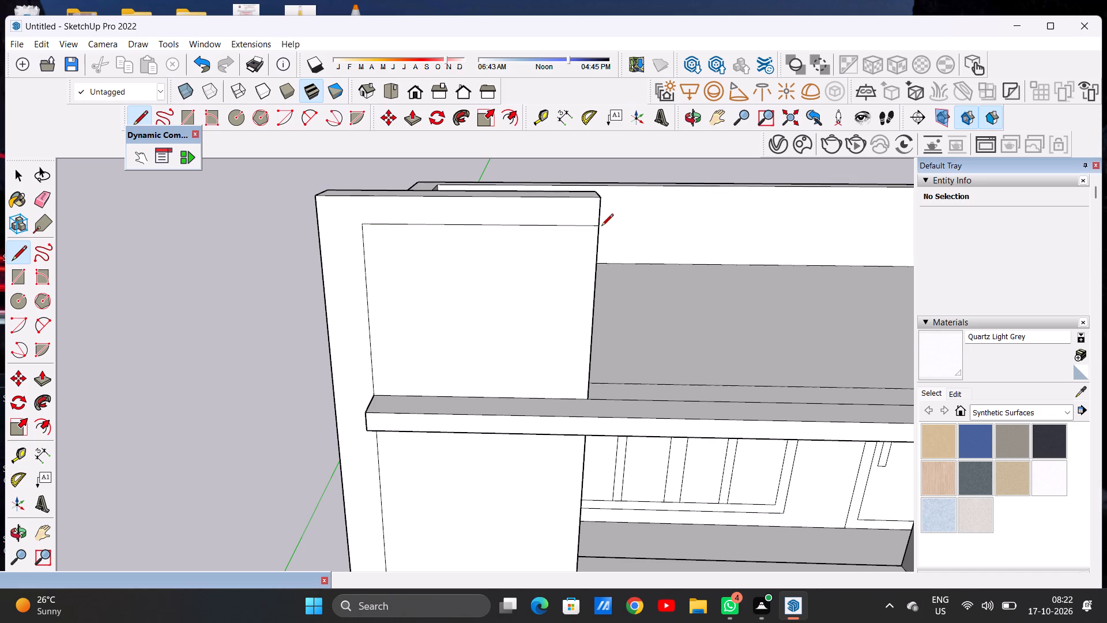
key("space")
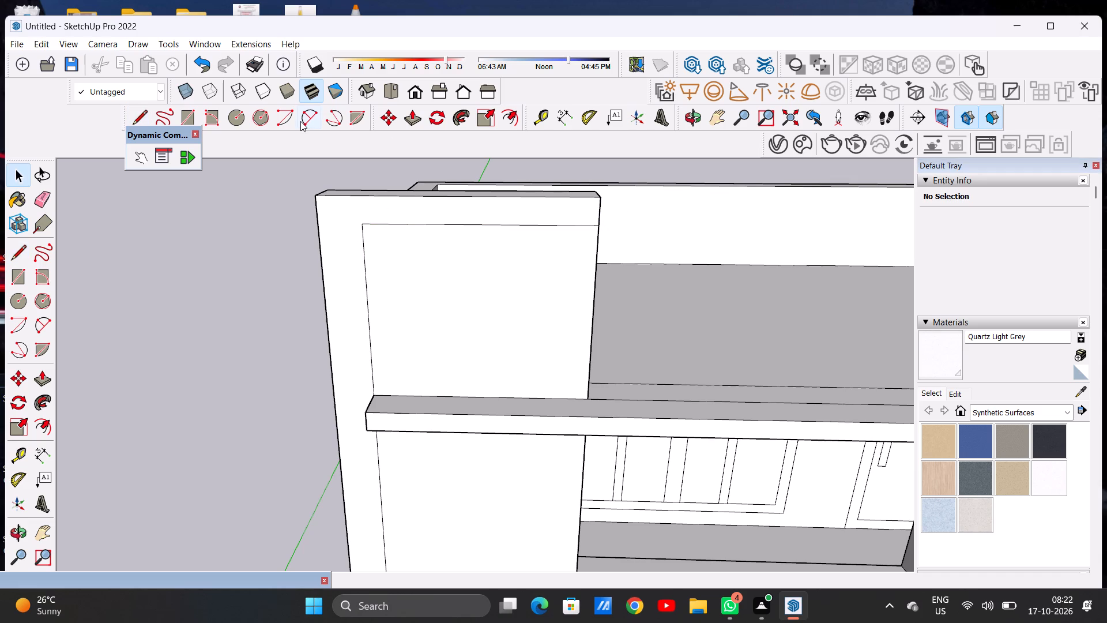
Draw a two-point arc rounding the corner between the panel's new vertical and horizontal lines.
left_click(300, 121)
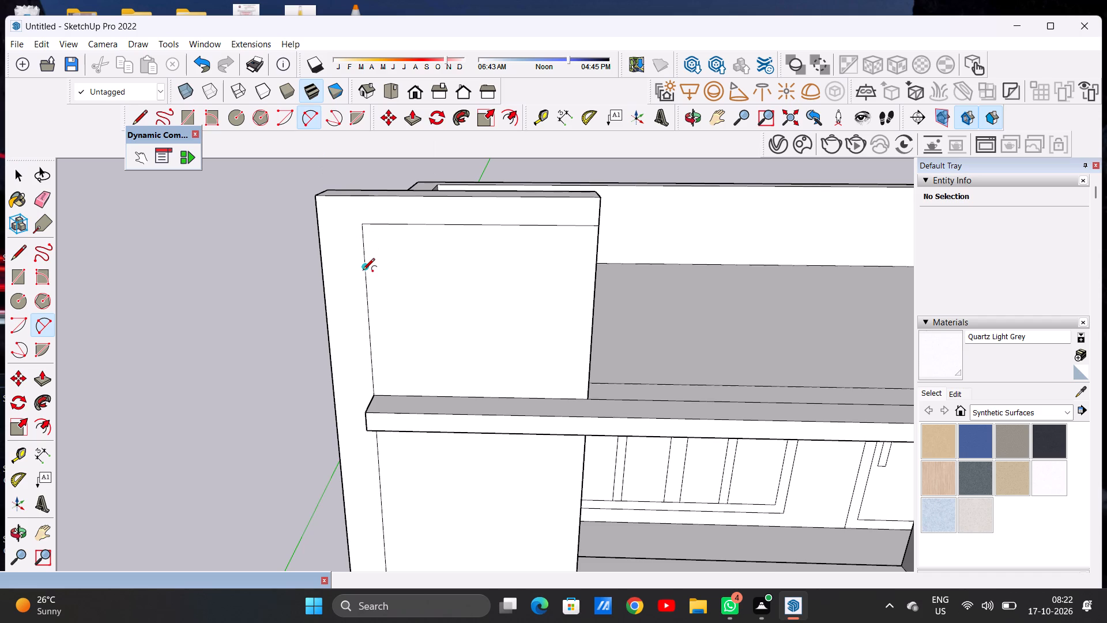
left_click(363, 271)
left_click(407, 226)
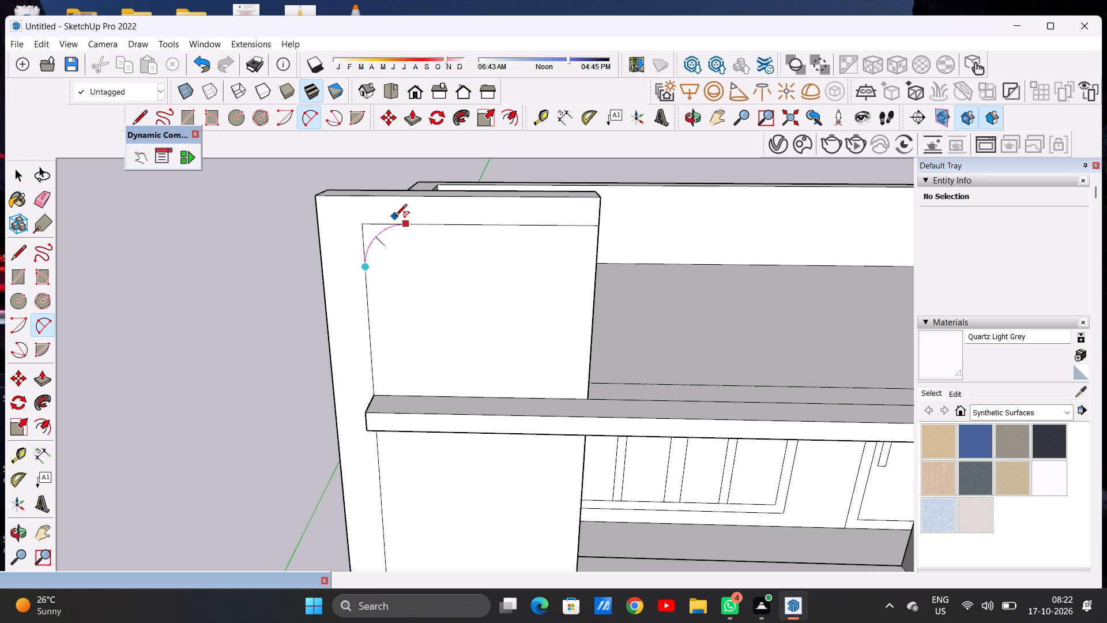
left_click(395, 217)
key("space")
Erase the leftover square-corner segments outside the panel's new arc.
scroll(385, 248, "up", 3)
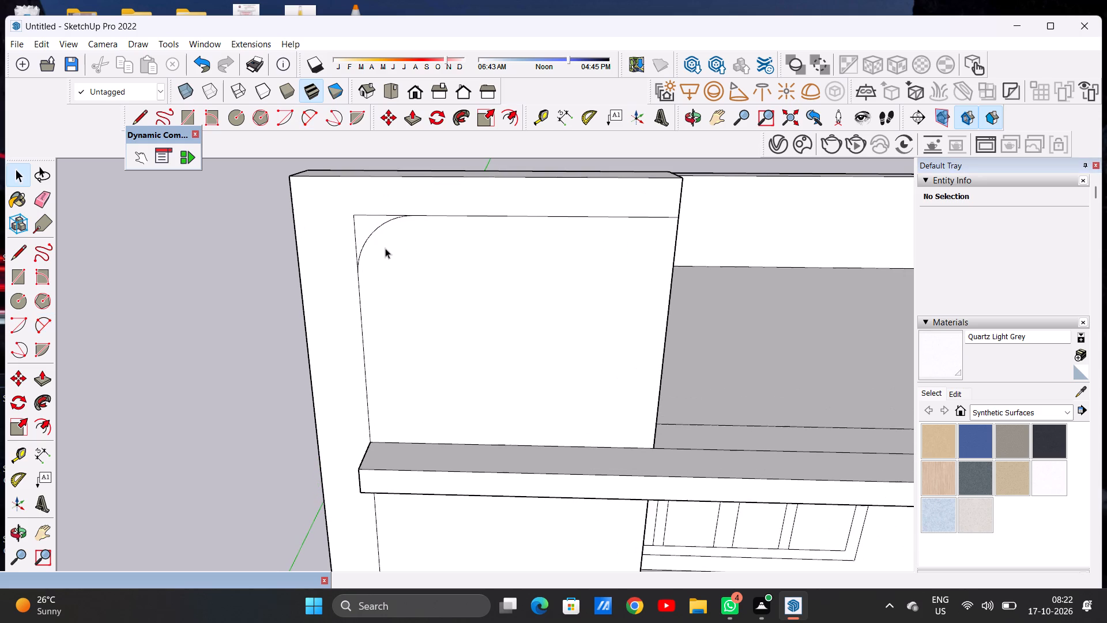
scroll(397, 264, "down", 3)
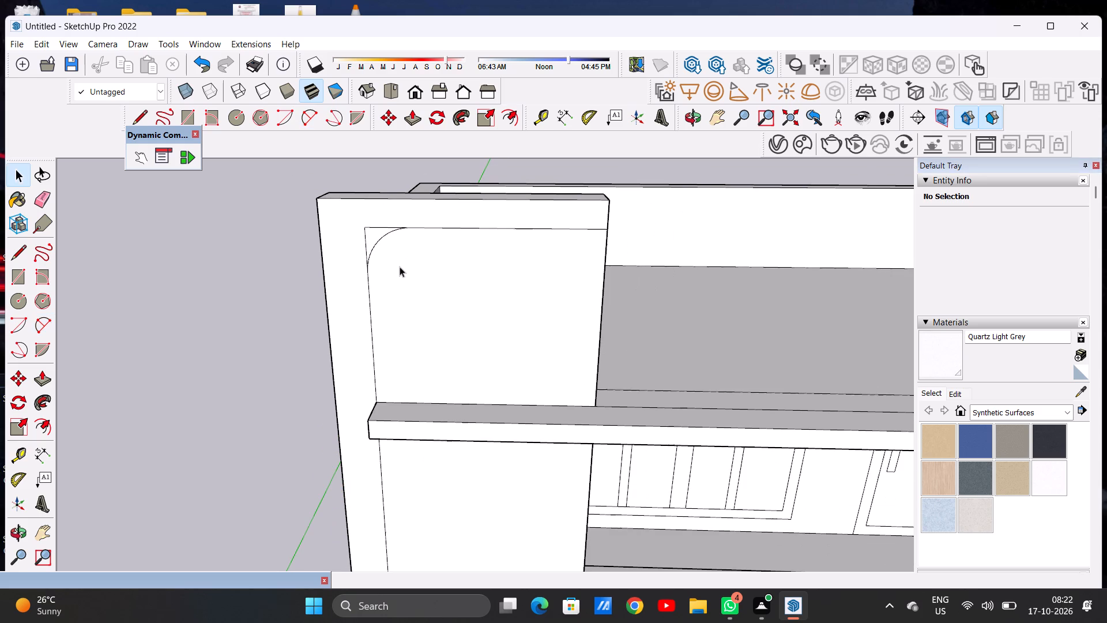
key("e")
scroll(379, 236, "up", 4)
left_click_drag(370, 218, 363, 232)
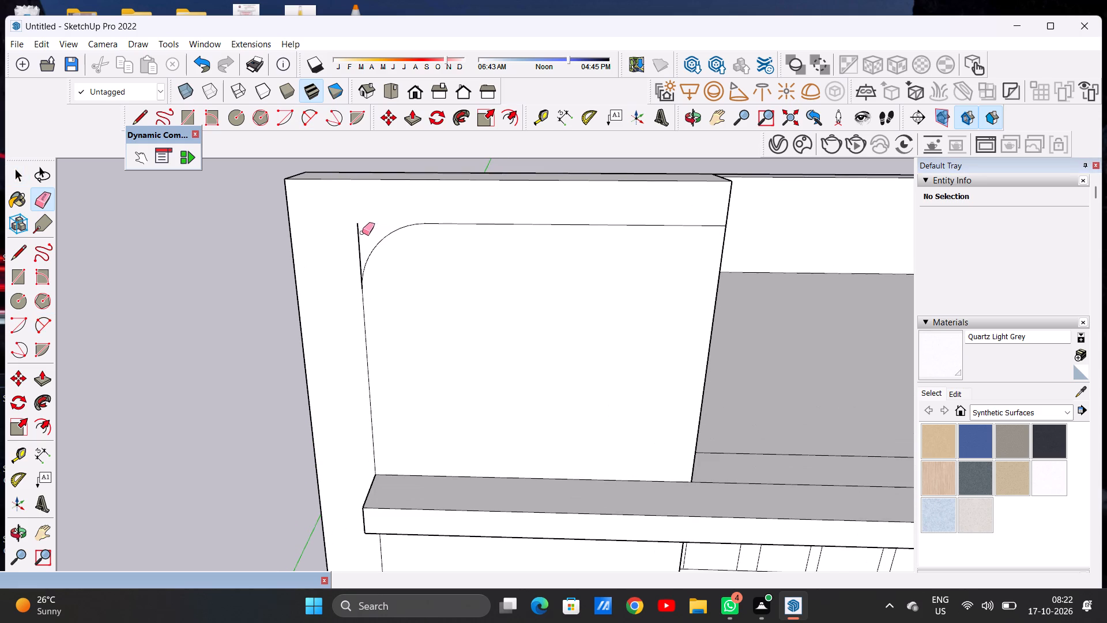
left_click_drag(362, 232, 349, 239)
key("space")
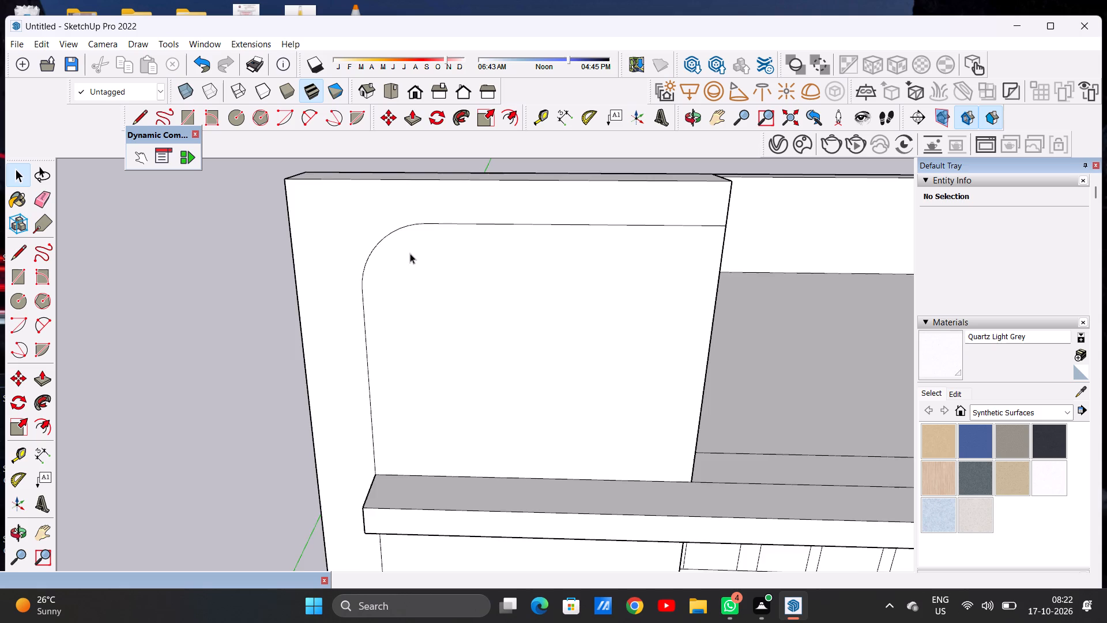
Push/Pull the front parapet block's top face further up, widening the band above the rounded panel.
scroll(410, 253, "down", 6)
middle_click_drag(447, 257, 446, 219)
scroll(442, 272, "down", 13)
scroll(470, 255, "up", 7)
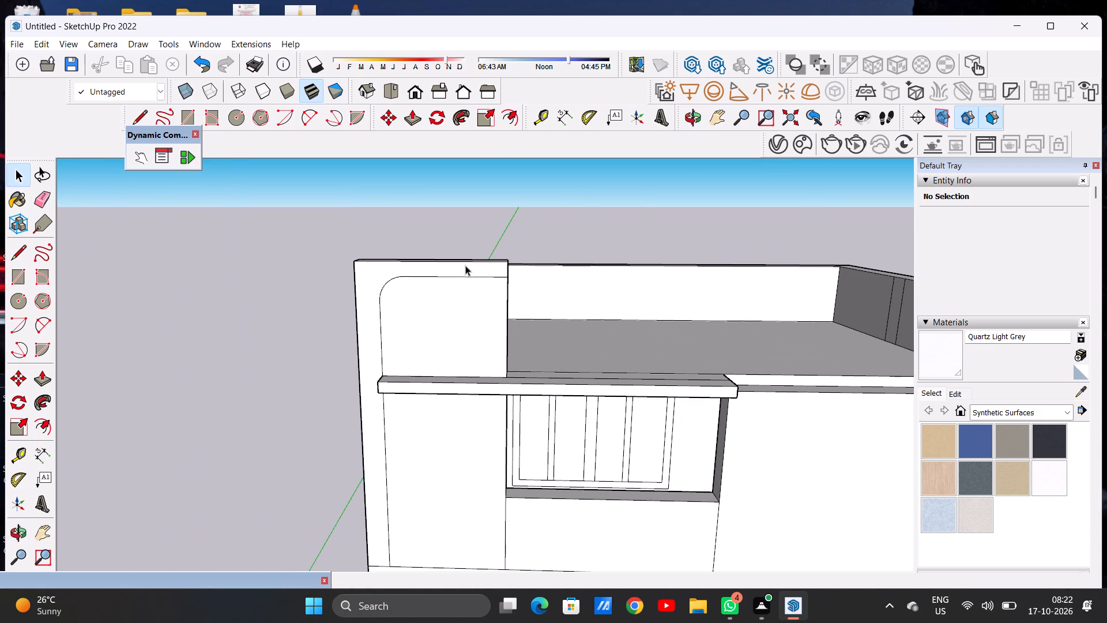
scroll(463, 275, "up", 1)
key("p")
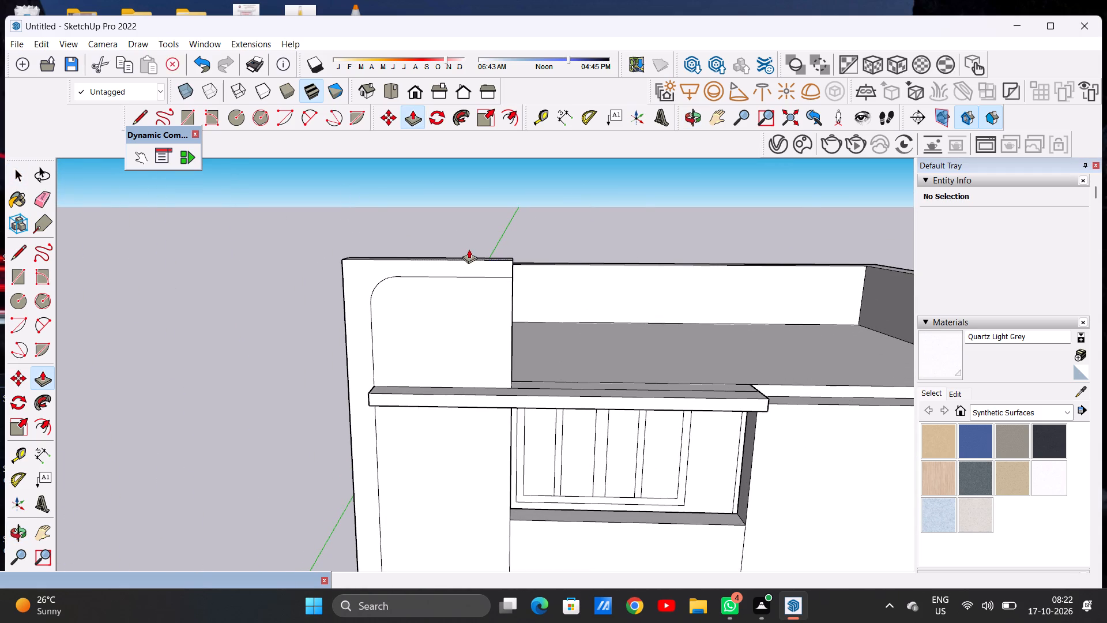
scroll(473, 247, "up", 8)
middle_click_drag(501, 275, 509, 307)
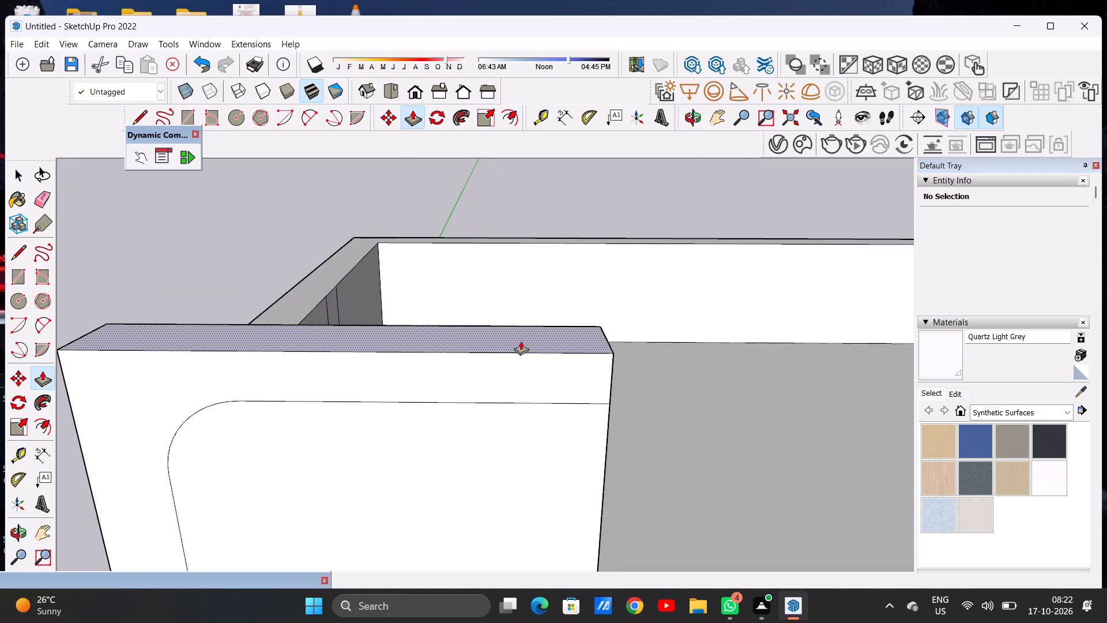
left_click(521, 341)
left_click(525, 287)
key("space")
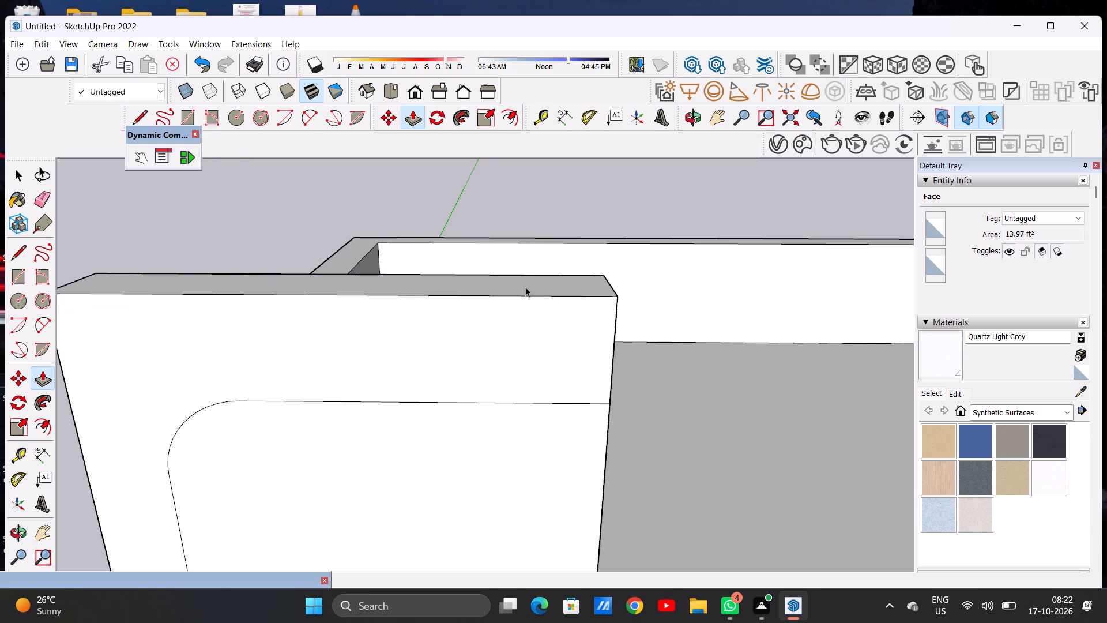
Draw a sloping line from the top end of the panel's arc up to the parapet's inner side edge, just below its top.
type("L")
scroll(515, 291, "down", 8)
middle_click_drag(420, 357, 401, 321)
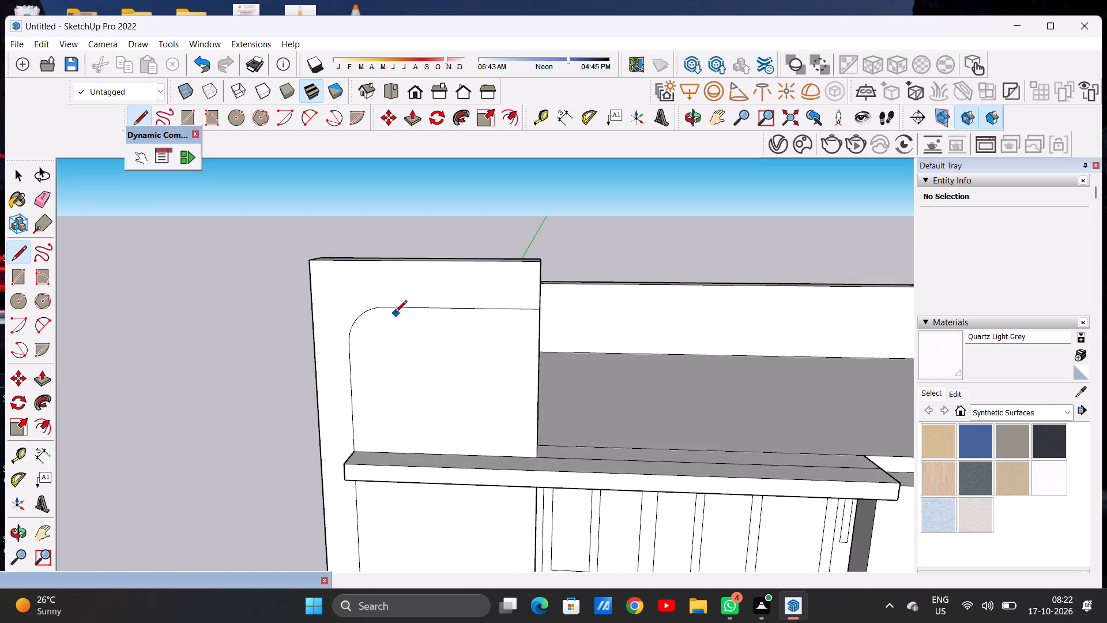
scroll(395, 313, "up", 3)
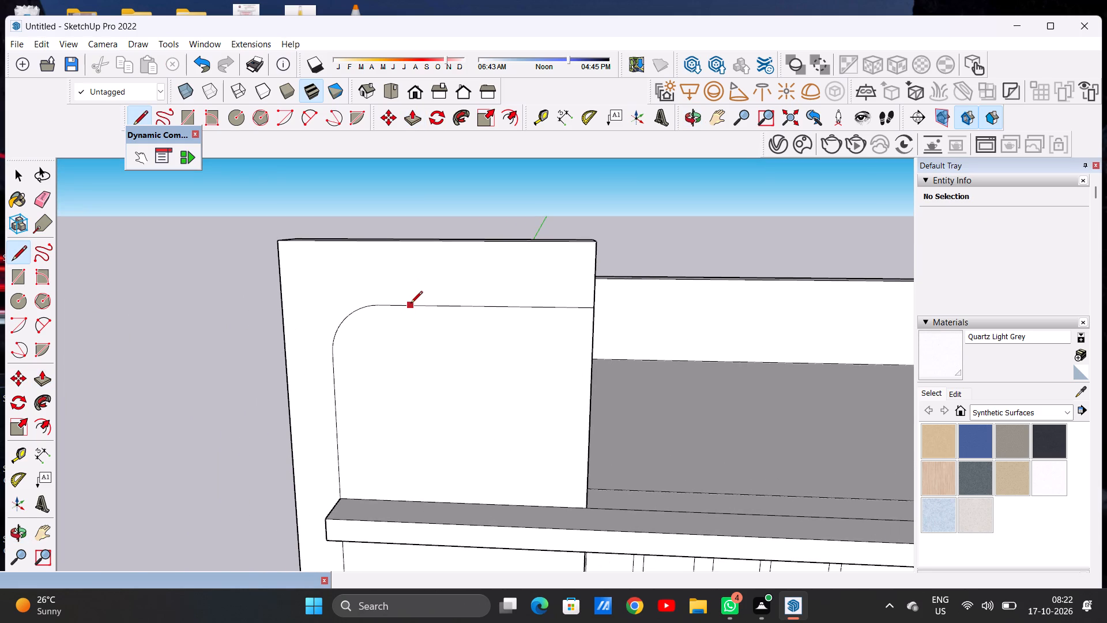
left_click(376, 305)
left_click(382, 306)
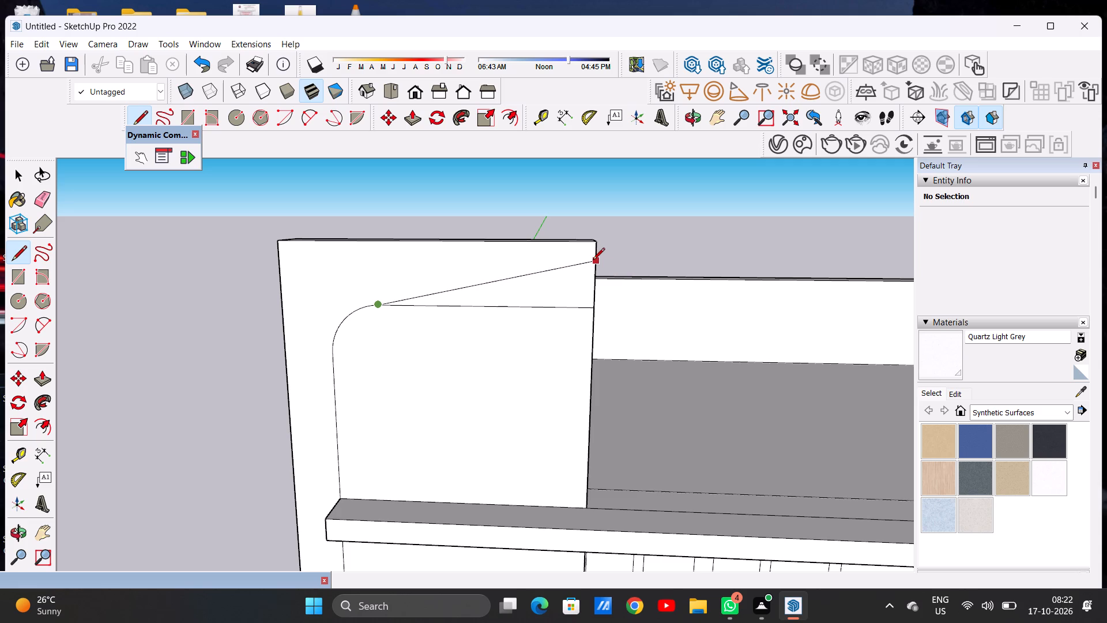
left_click(593, 261)
key("space")
Erase the panel's horizontal top line beneath the new sloping line.
scroll(397, 318, "up", 4)
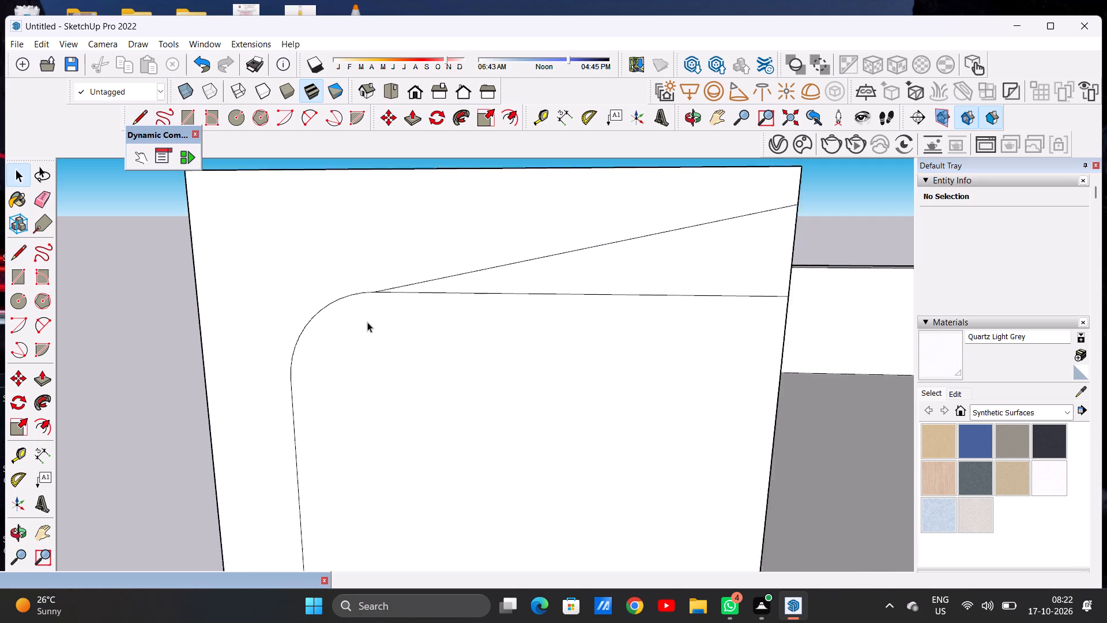
scroll(367, 322, "up", 3)
key("e")
scroll(494, 321, "up", 4)
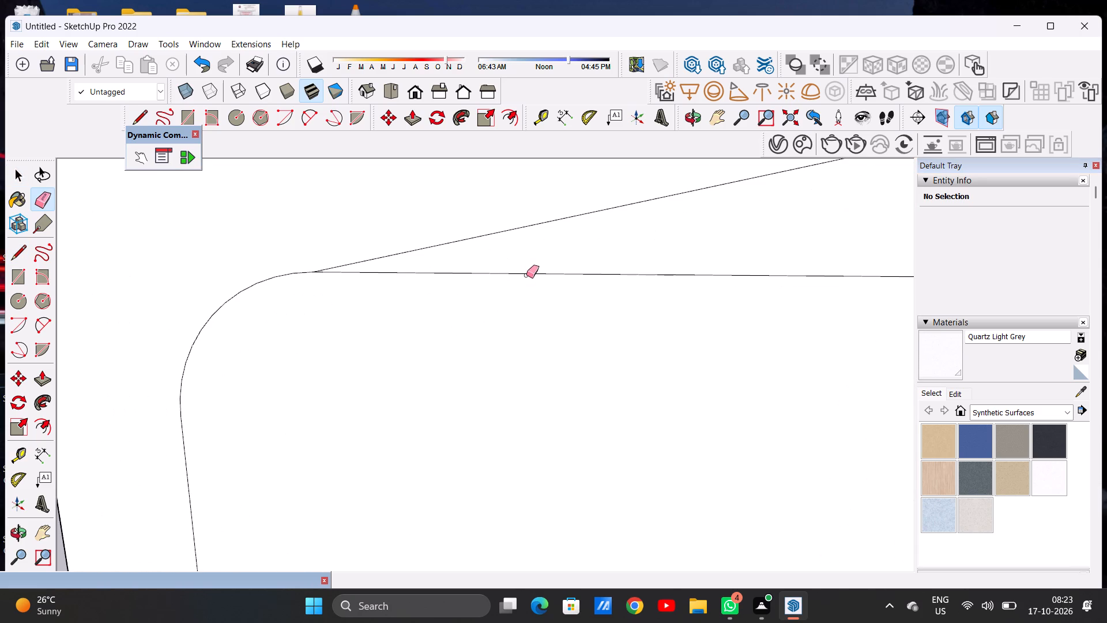
left_click_drag(528, 271, 531, 283)
key("space")
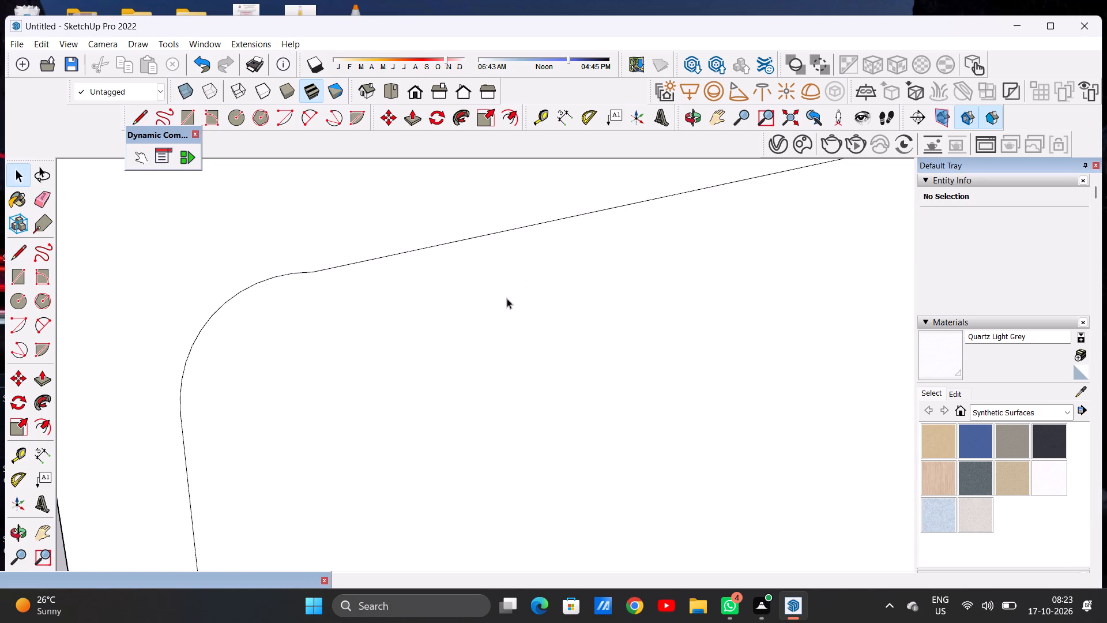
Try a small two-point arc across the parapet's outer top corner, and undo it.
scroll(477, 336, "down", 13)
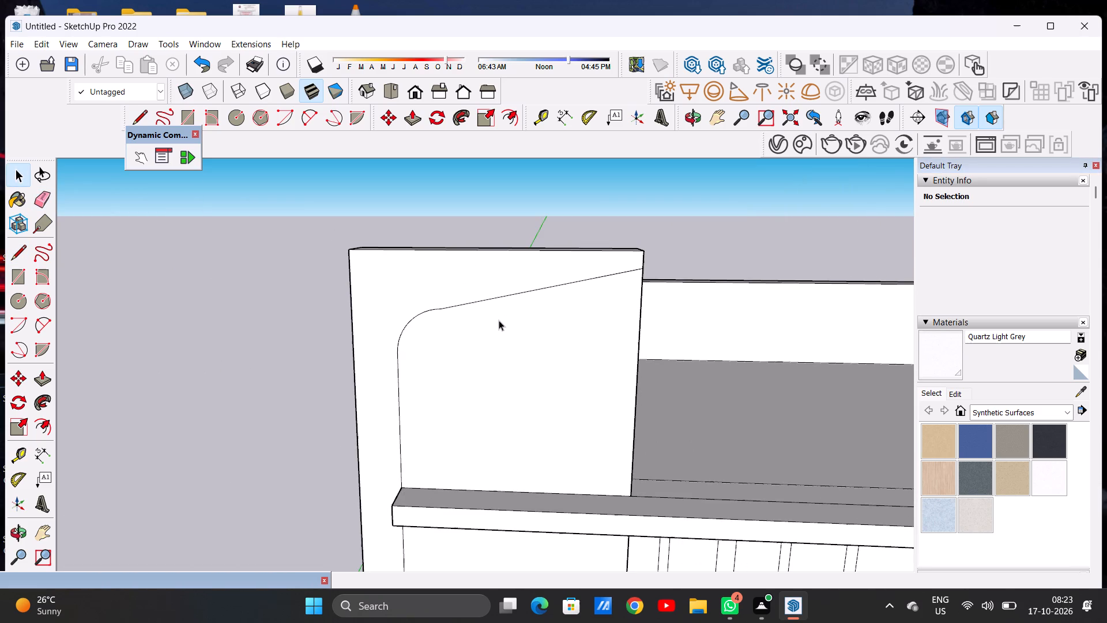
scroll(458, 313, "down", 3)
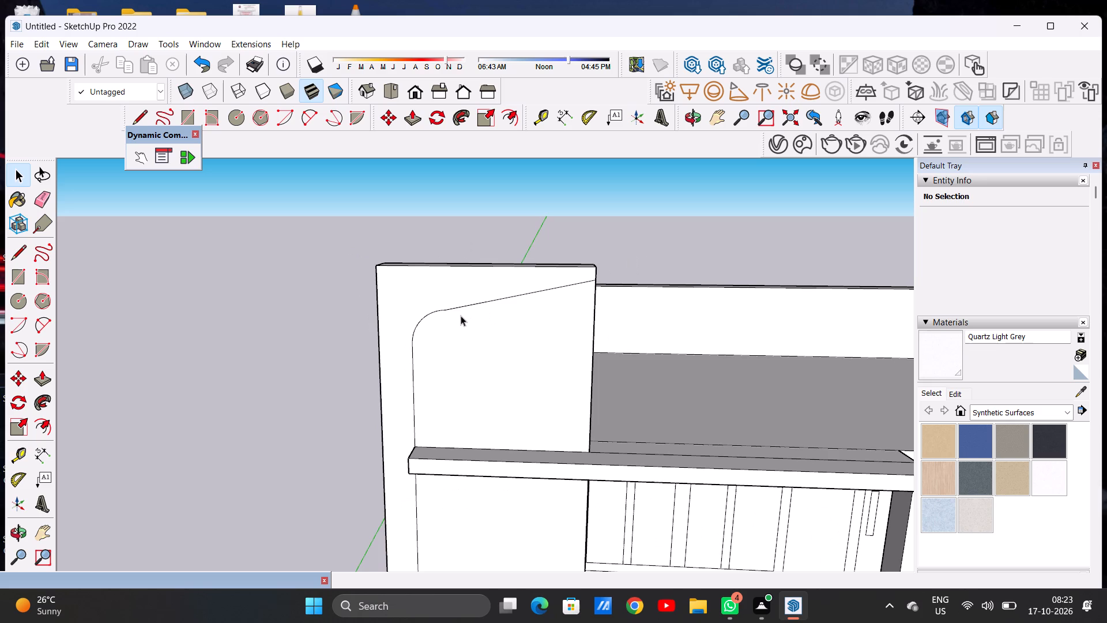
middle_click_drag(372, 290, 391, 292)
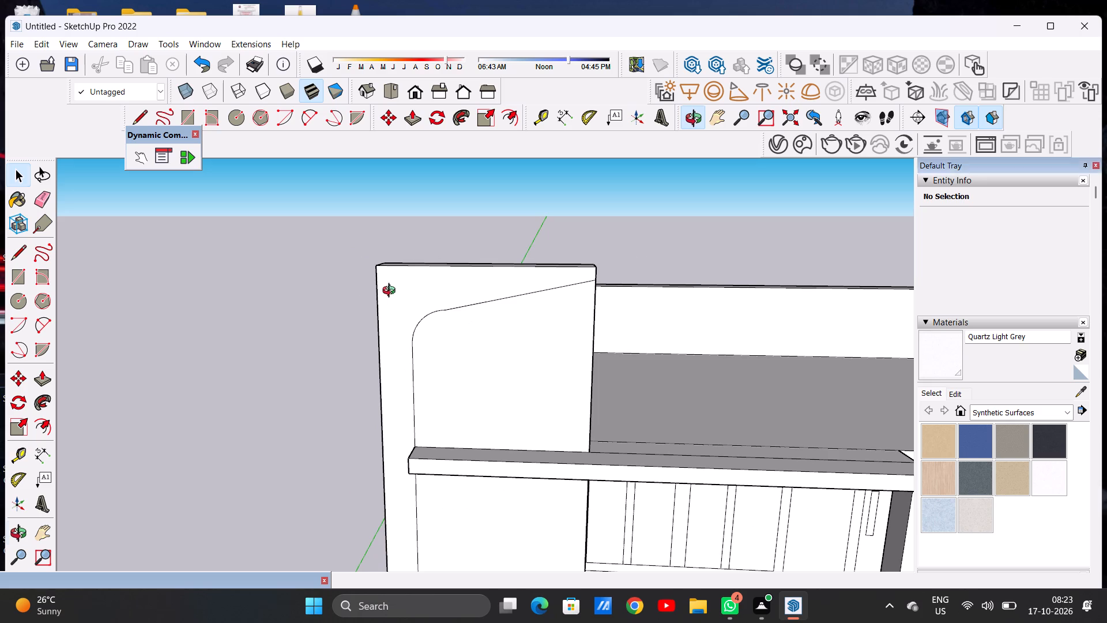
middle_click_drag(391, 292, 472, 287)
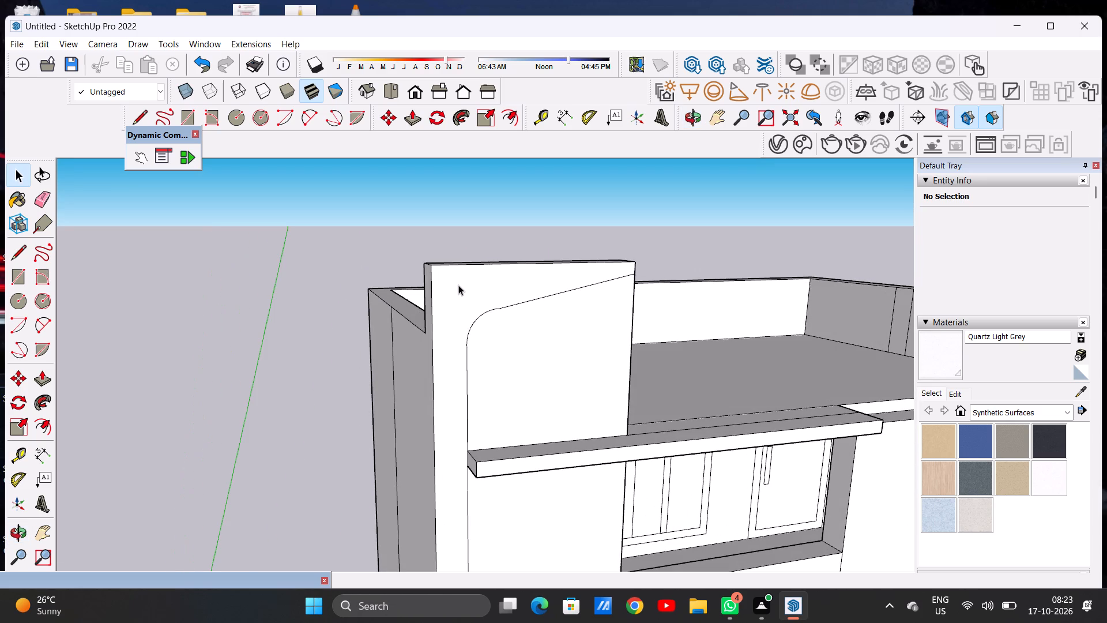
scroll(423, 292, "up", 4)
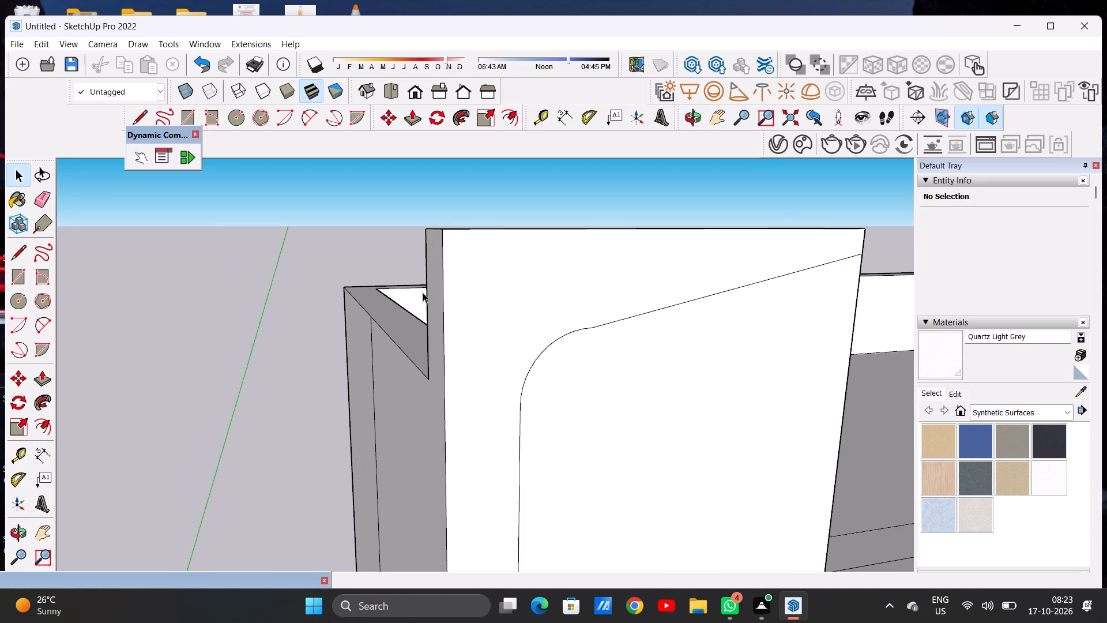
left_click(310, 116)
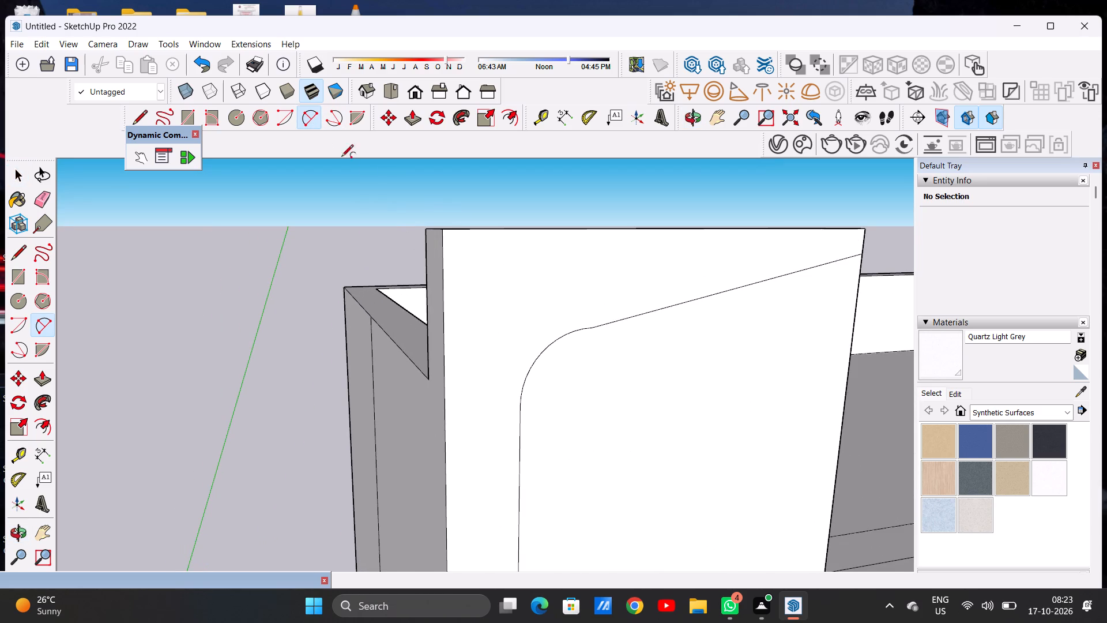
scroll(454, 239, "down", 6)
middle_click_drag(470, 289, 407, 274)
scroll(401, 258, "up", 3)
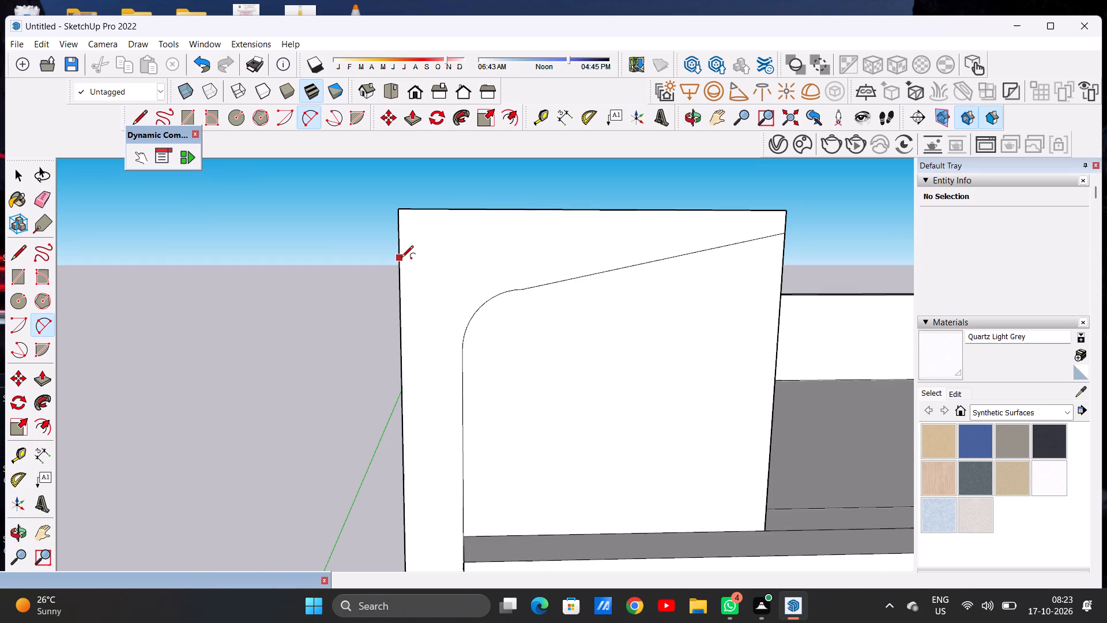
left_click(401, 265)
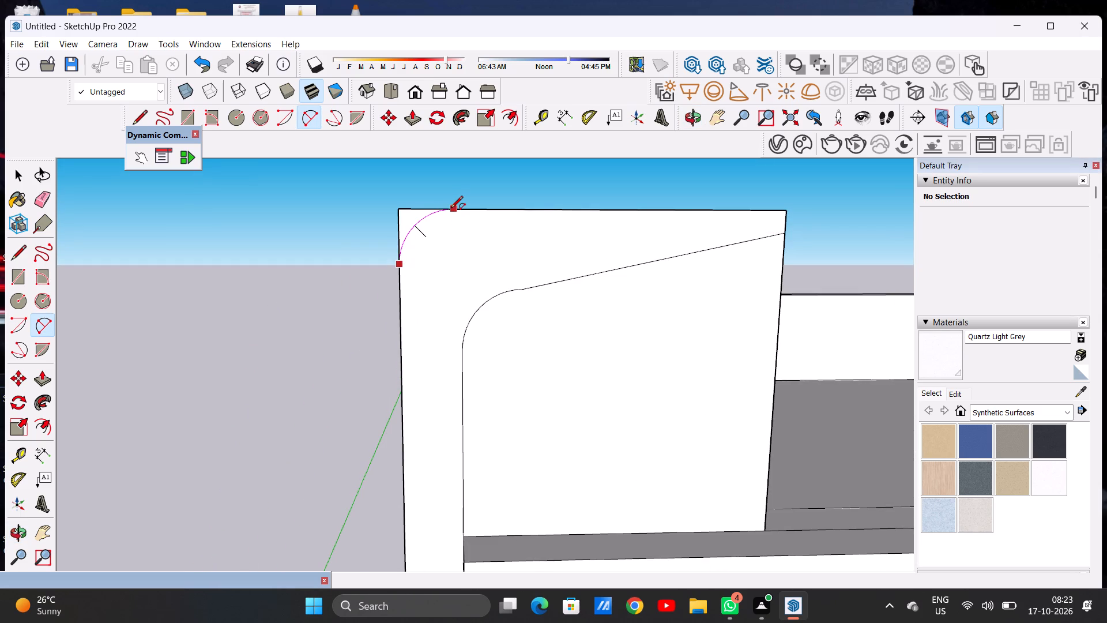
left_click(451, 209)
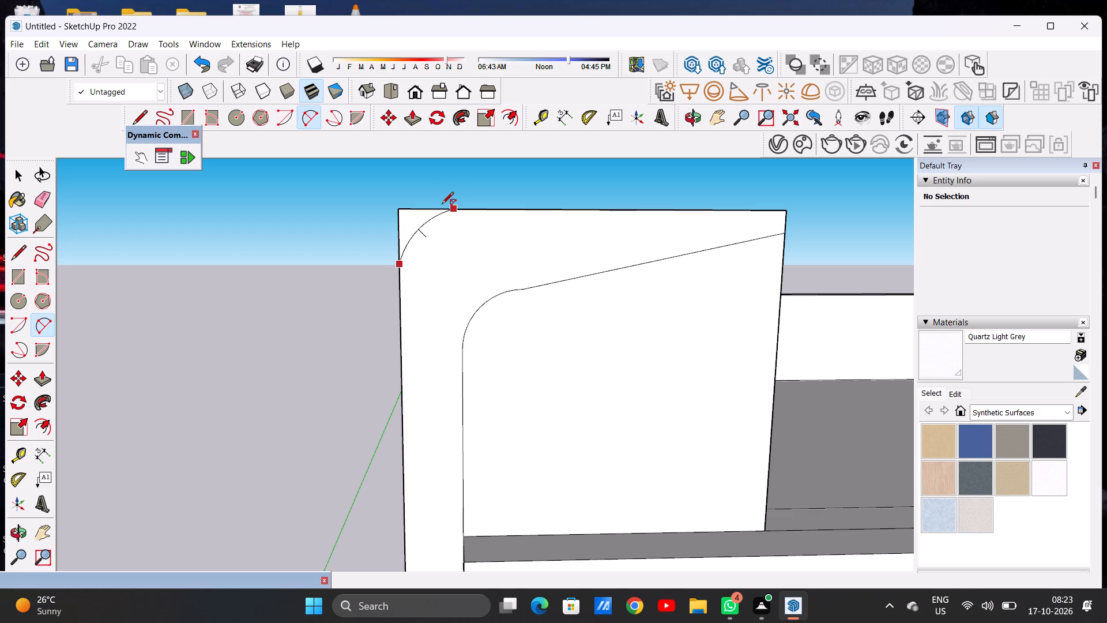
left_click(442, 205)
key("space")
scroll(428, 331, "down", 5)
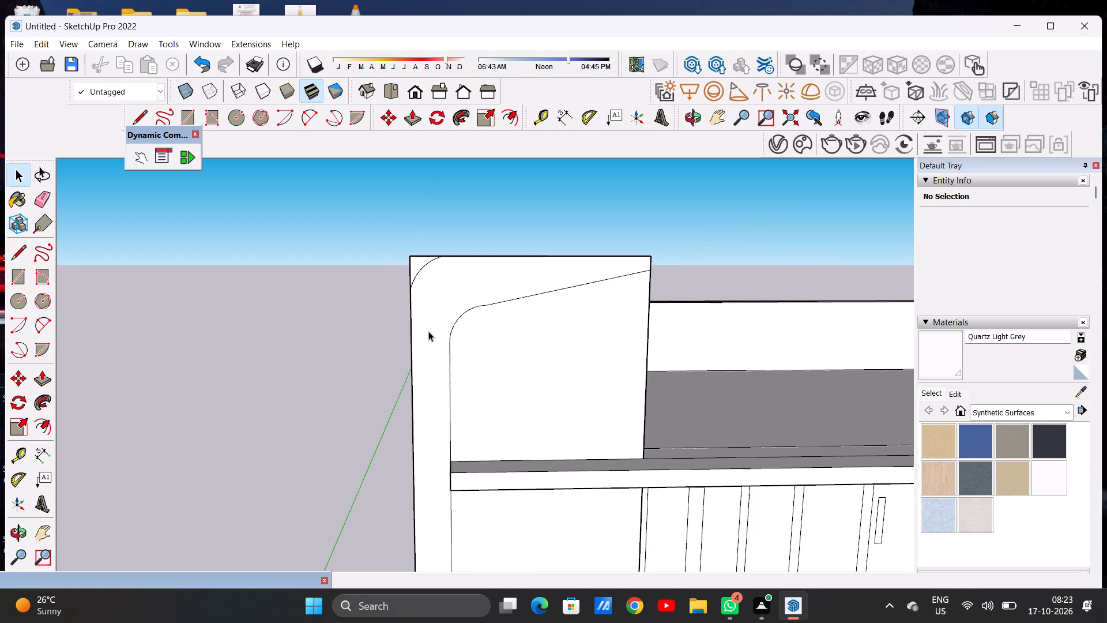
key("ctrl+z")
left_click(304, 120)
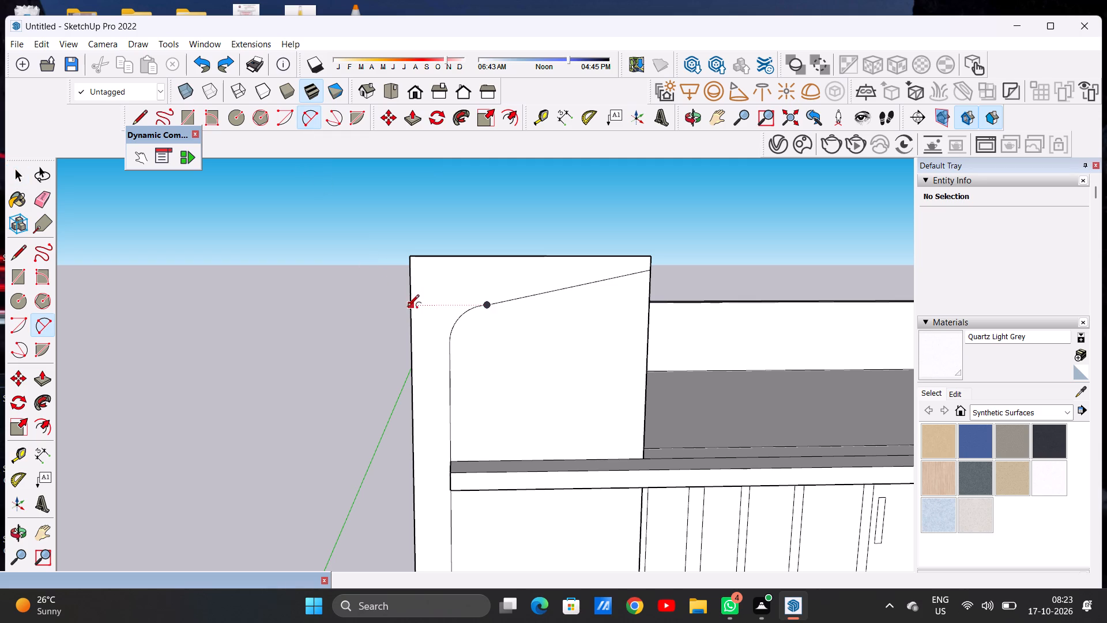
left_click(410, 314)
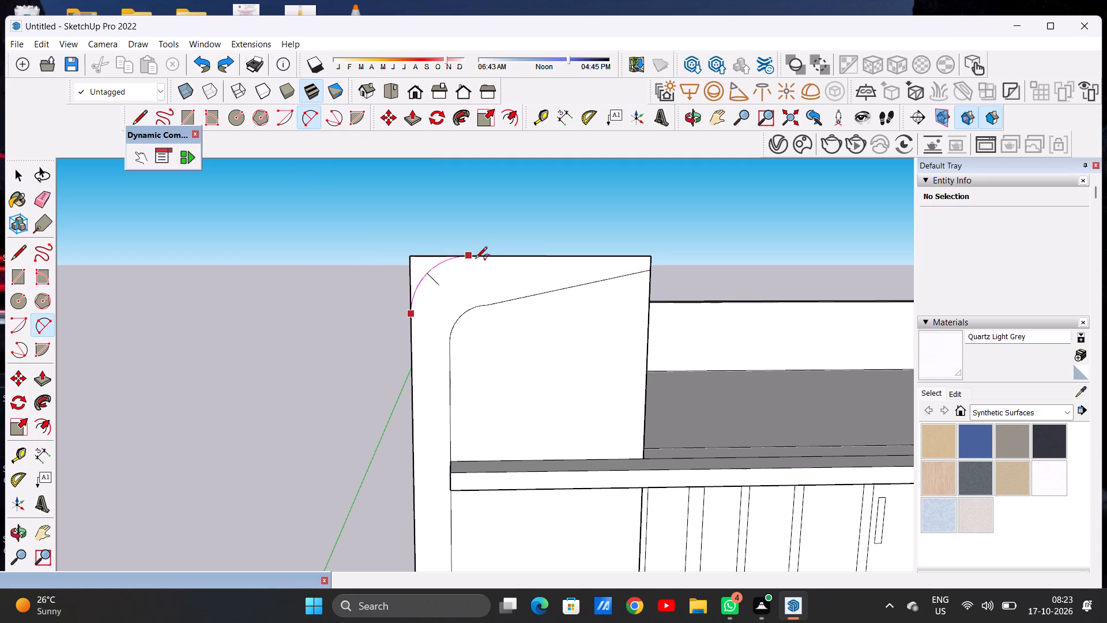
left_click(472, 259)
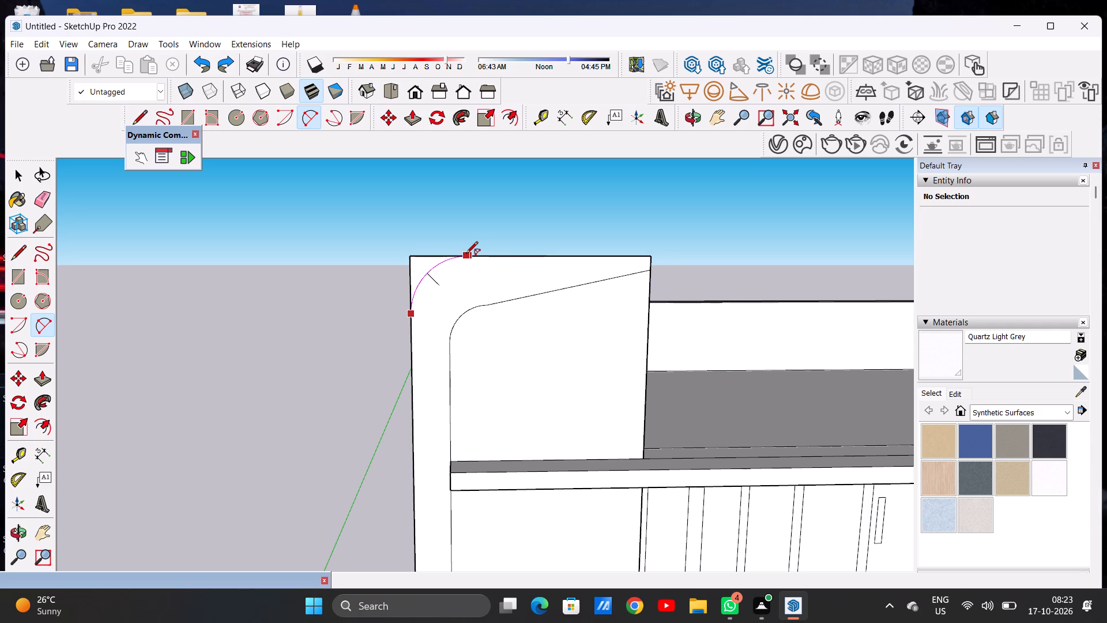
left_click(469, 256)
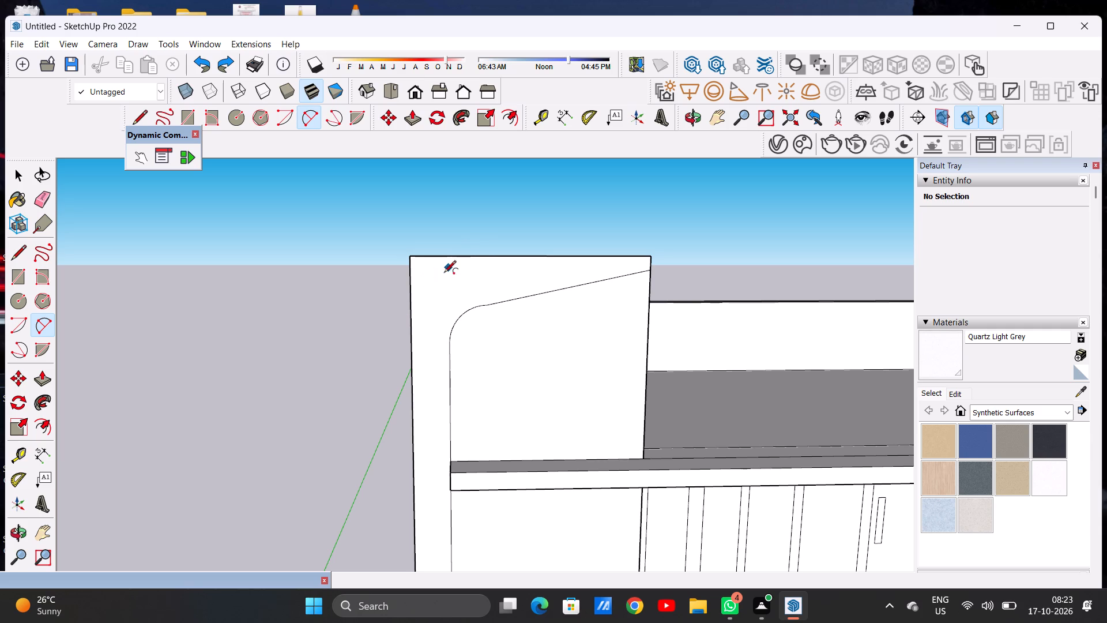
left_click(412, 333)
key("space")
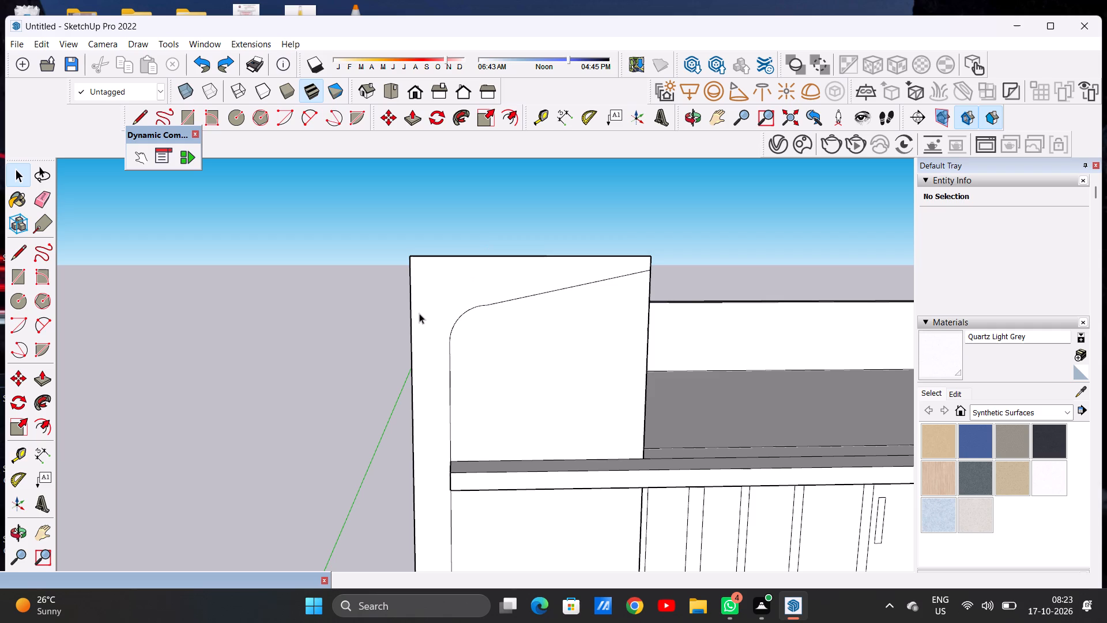
Draw a large two-point arc across the parapet's outer top corner, from the outer side edge to the top edge, outside the panel's arc.
left_click(300, 117)
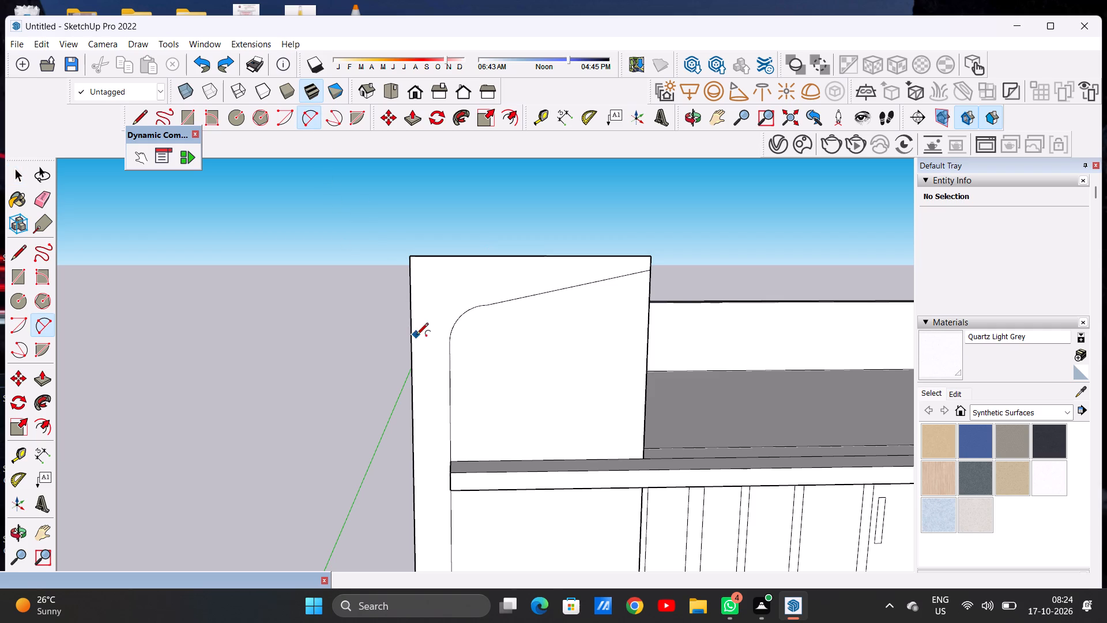
scroll(402, 336, "up", 6)
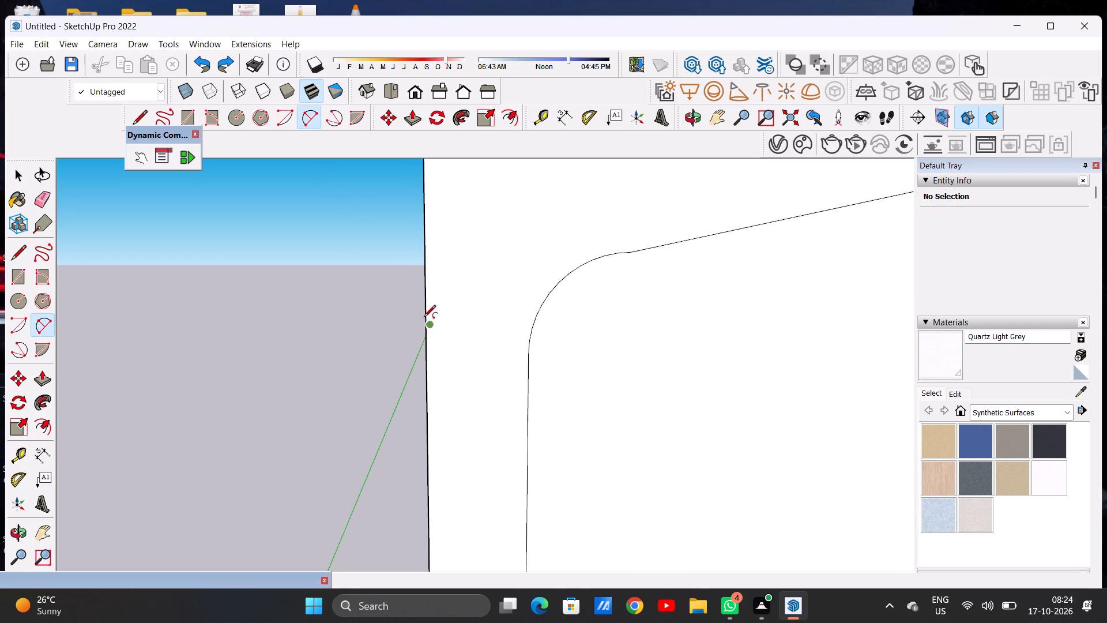
left_click(422, 316)
scroll(482, 278, "down", 4)
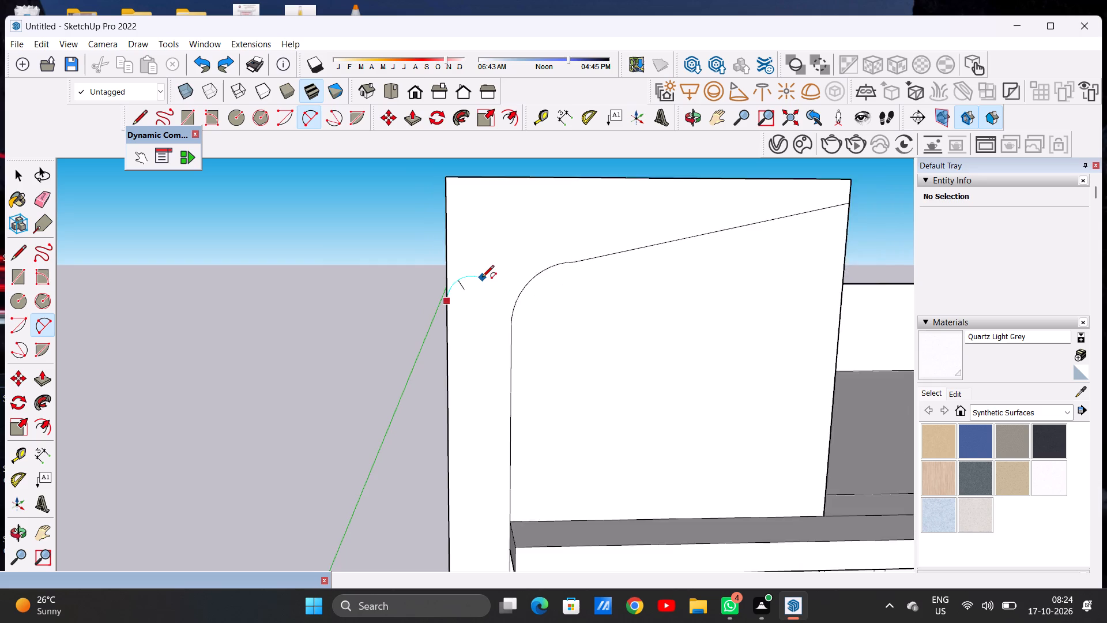
scroll(482, 278, "down", 7)
scroll(533, 226, "up", 4)
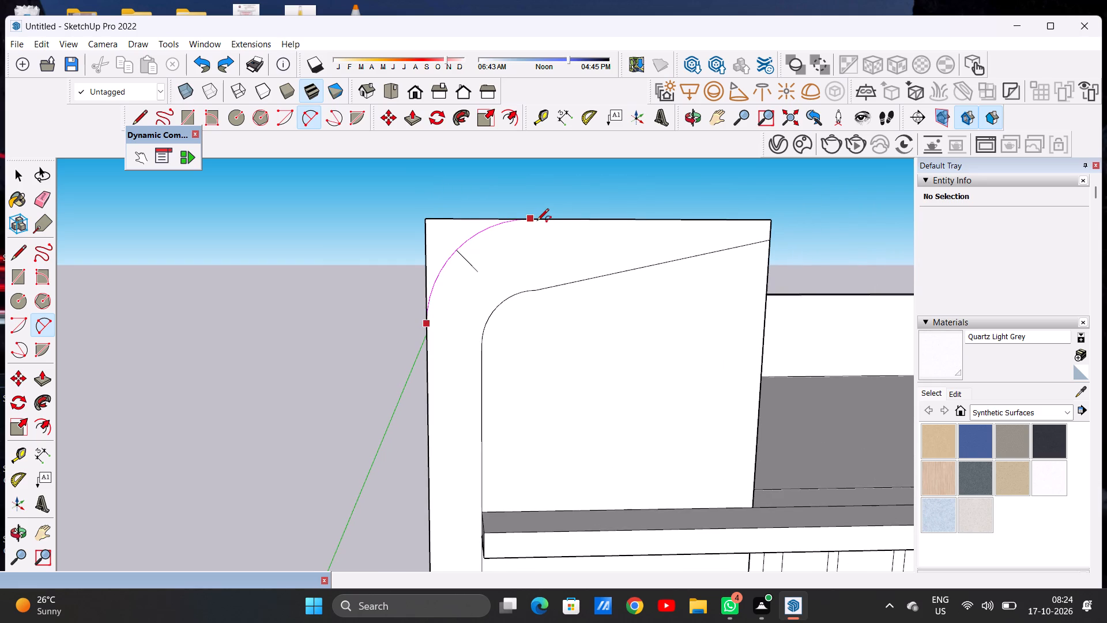
left_click(538, 222)
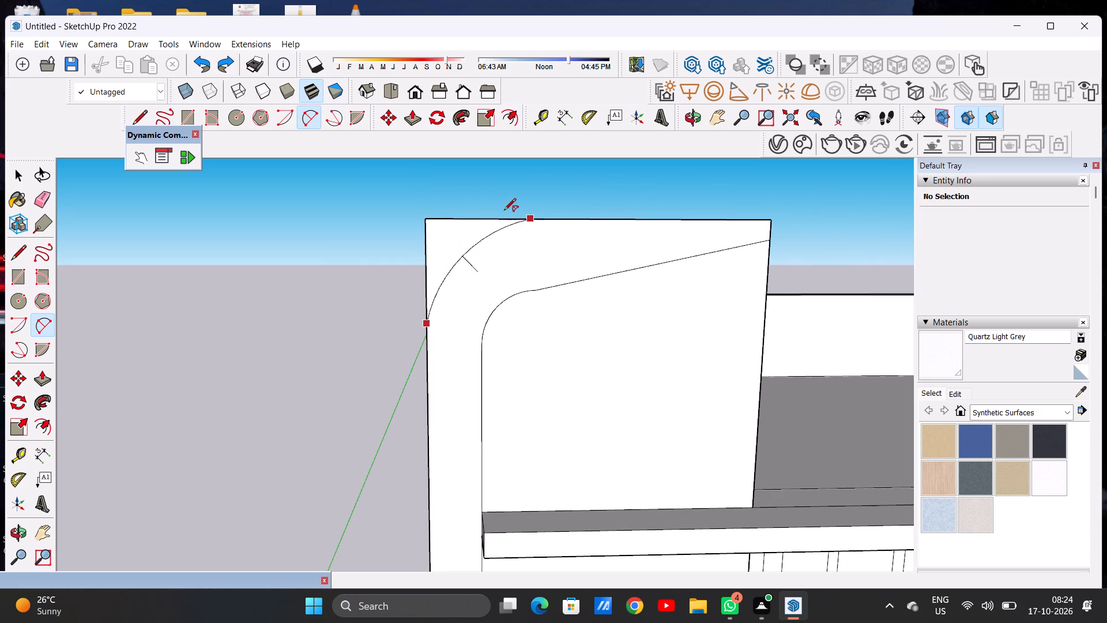
left_click(502, 210)
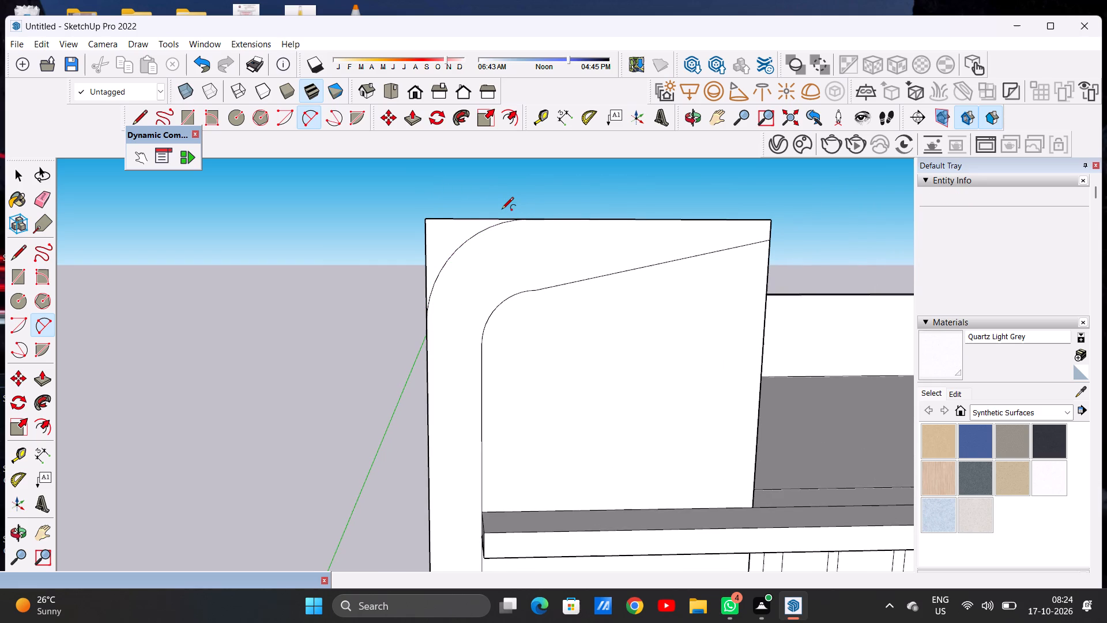
key("space")
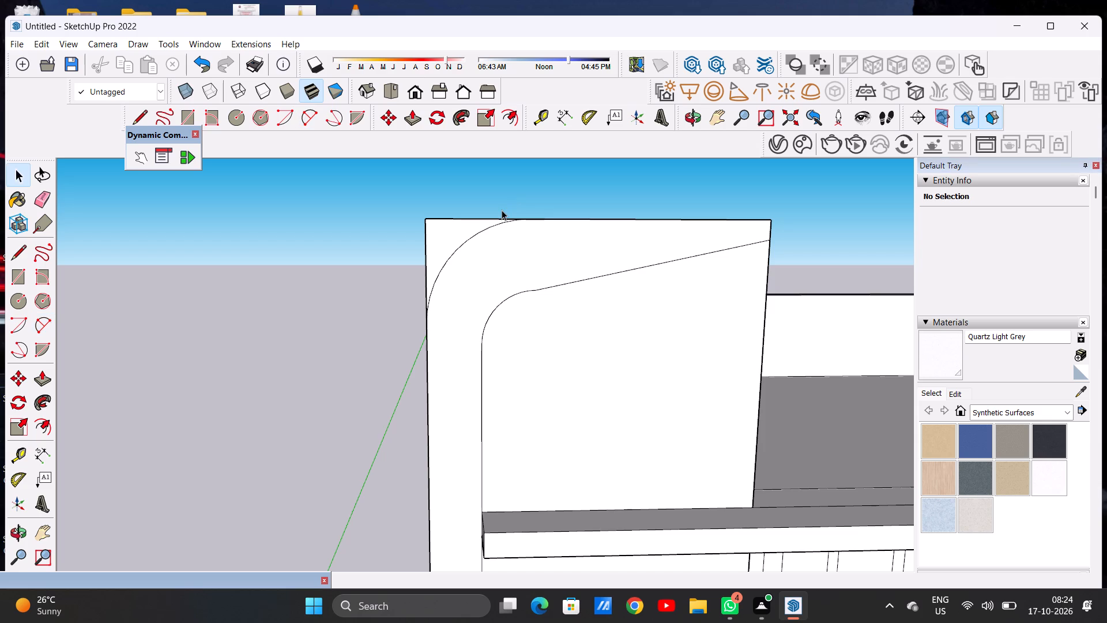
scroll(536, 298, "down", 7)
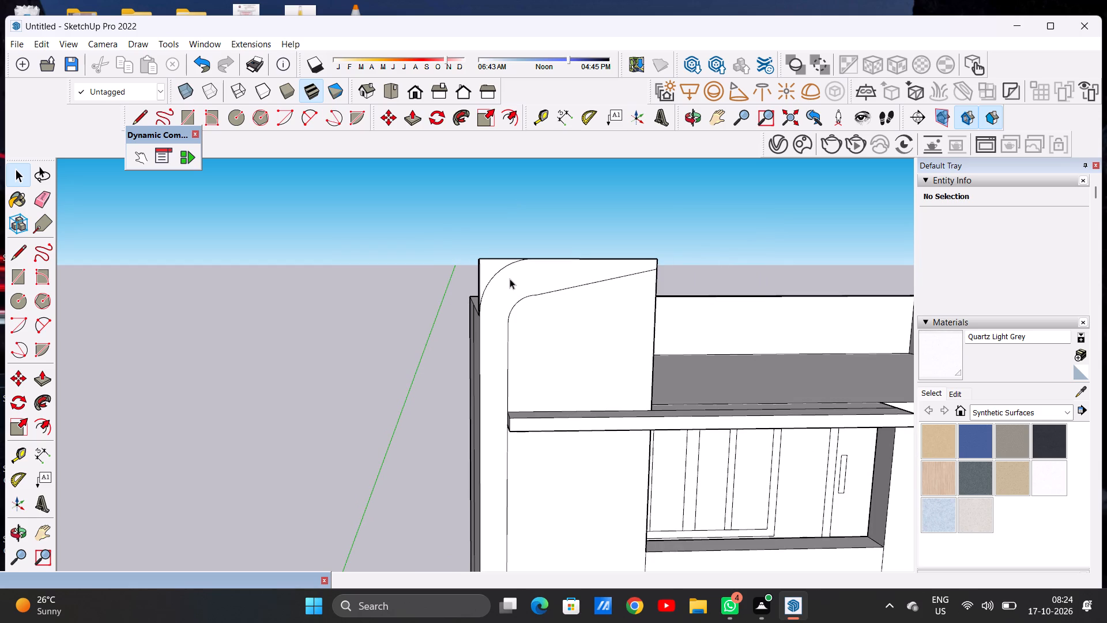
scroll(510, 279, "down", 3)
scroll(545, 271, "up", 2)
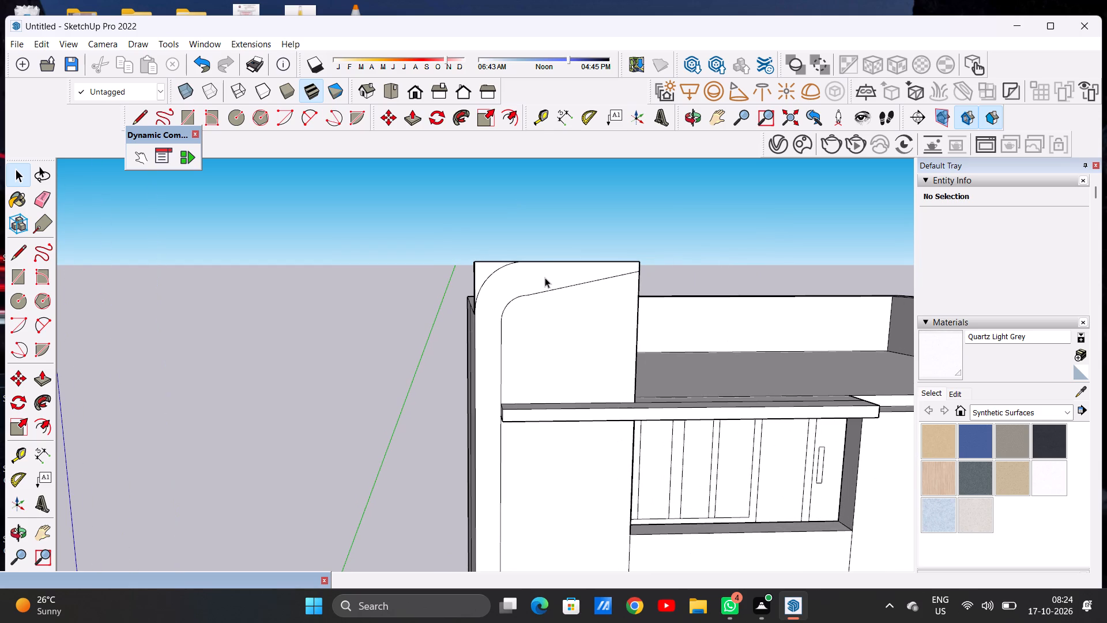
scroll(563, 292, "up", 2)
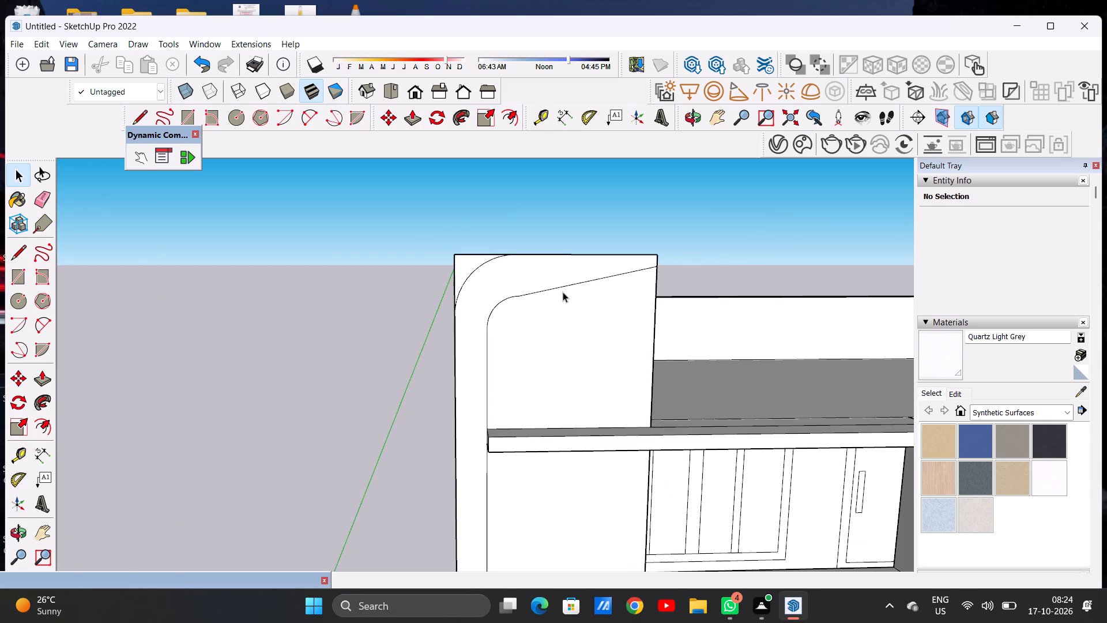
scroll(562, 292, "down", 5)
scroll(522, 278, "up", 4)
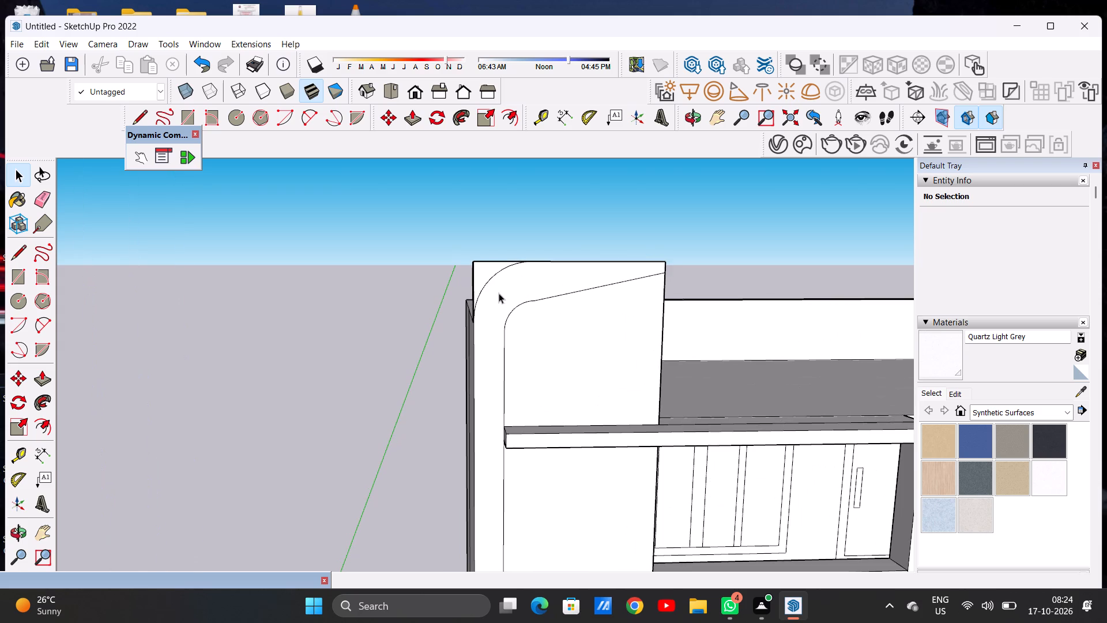
Push/Pull the corner face outside the large arc back through the parapet's full thickness to round off its outer top corner.
scroll(484, 305, "down", 3)
scroll(566, 309, "up", 6)
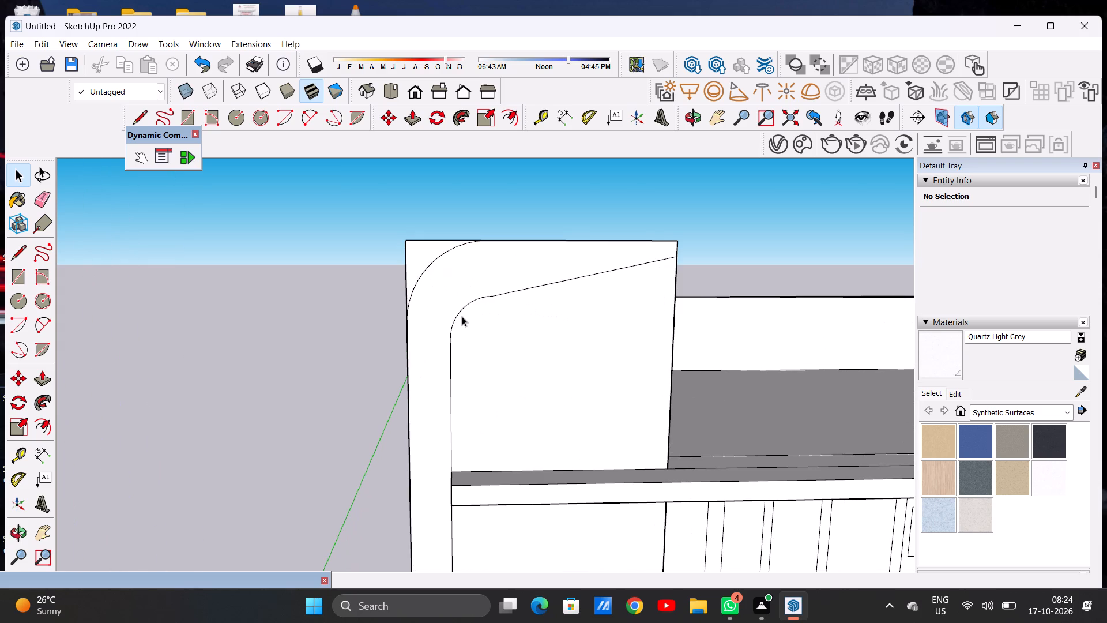
key("p")
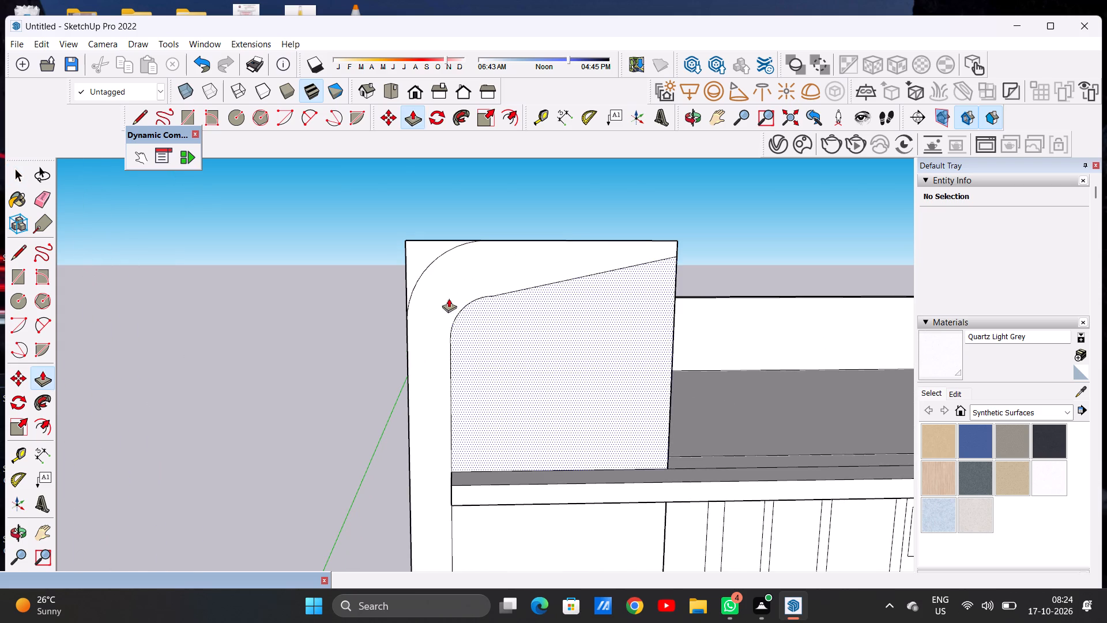
middle_click_drag(409, 277, 566, 340)
scroll(472, 275, "up", 4)
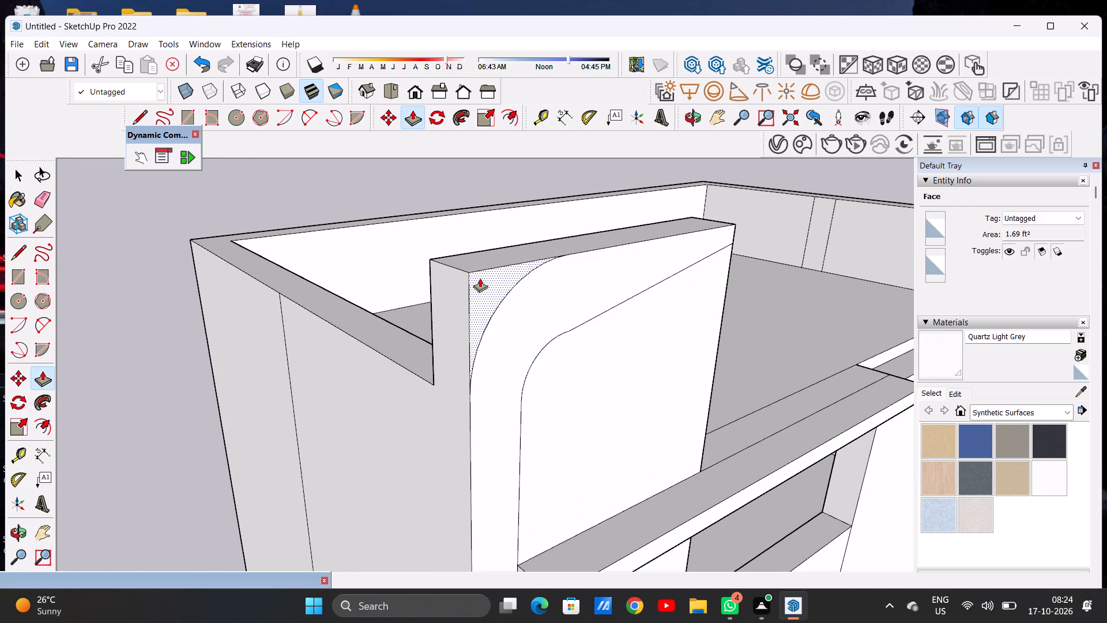
left_click(480, 278)
left_click(428, 255)
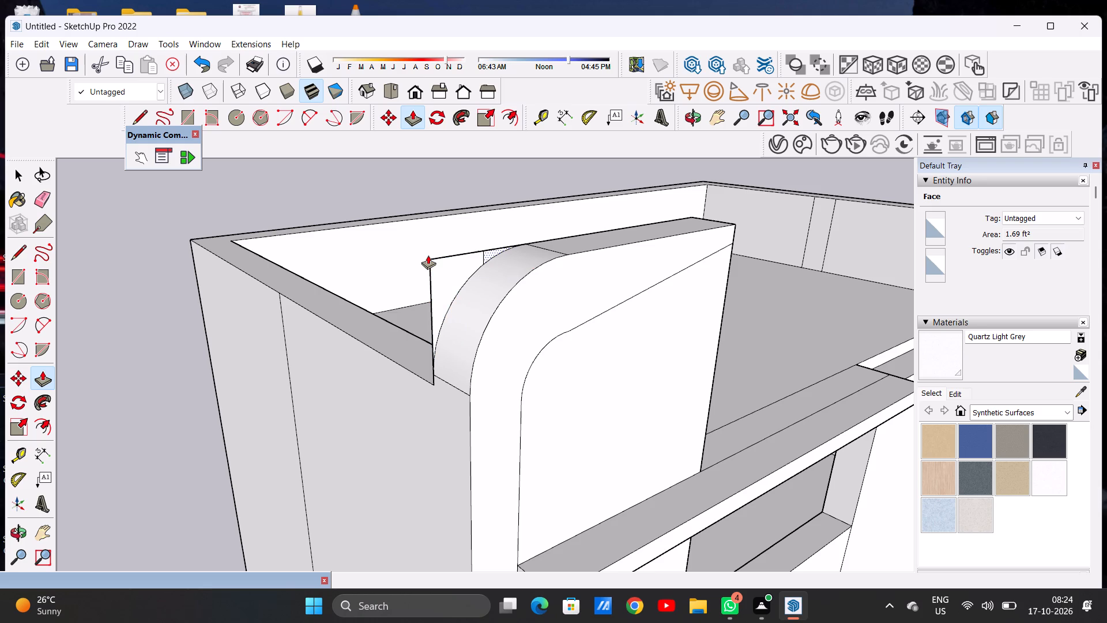
key("space")
Erase the leftover top edge and outer vertical edge behind the parapet's newly rounded corner.
scroll(447, 304, "down", 8)
middle_click_drag(547, 328, 436, 277)
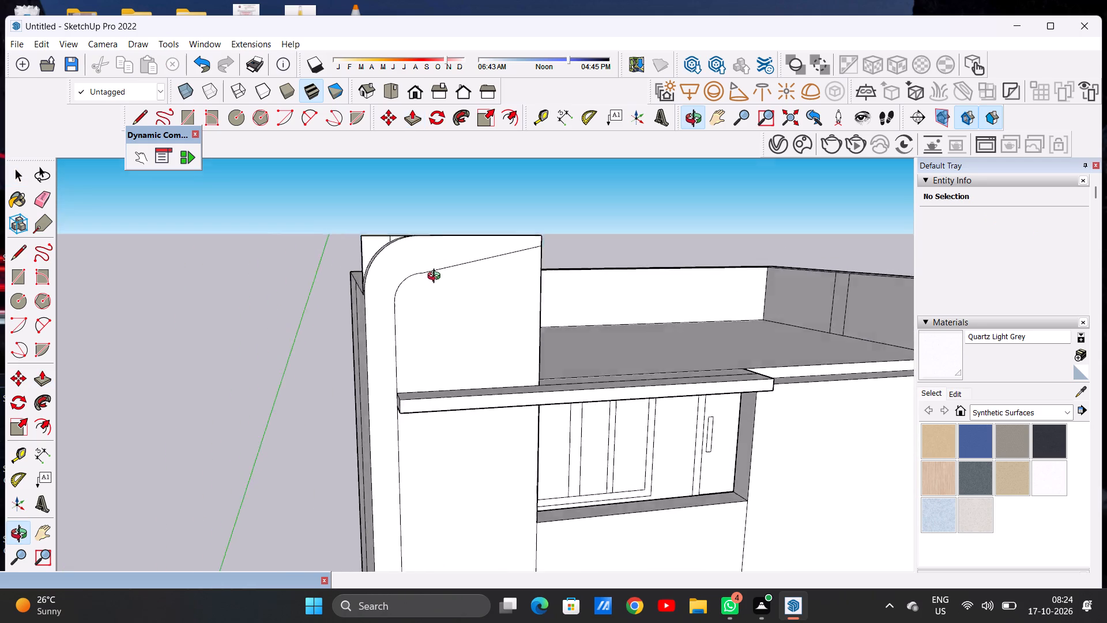
middle_click_drag(436, 277, 596, 362)
scroll(504, 330, "up", 4)
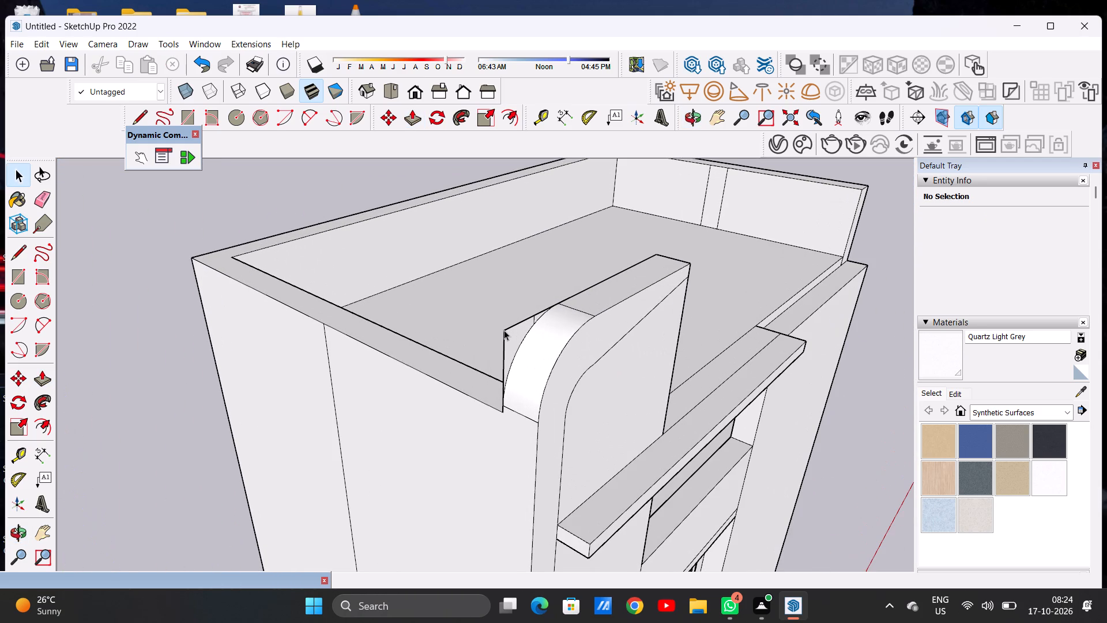
key("e")
scroll(518, 319, "up", 6)
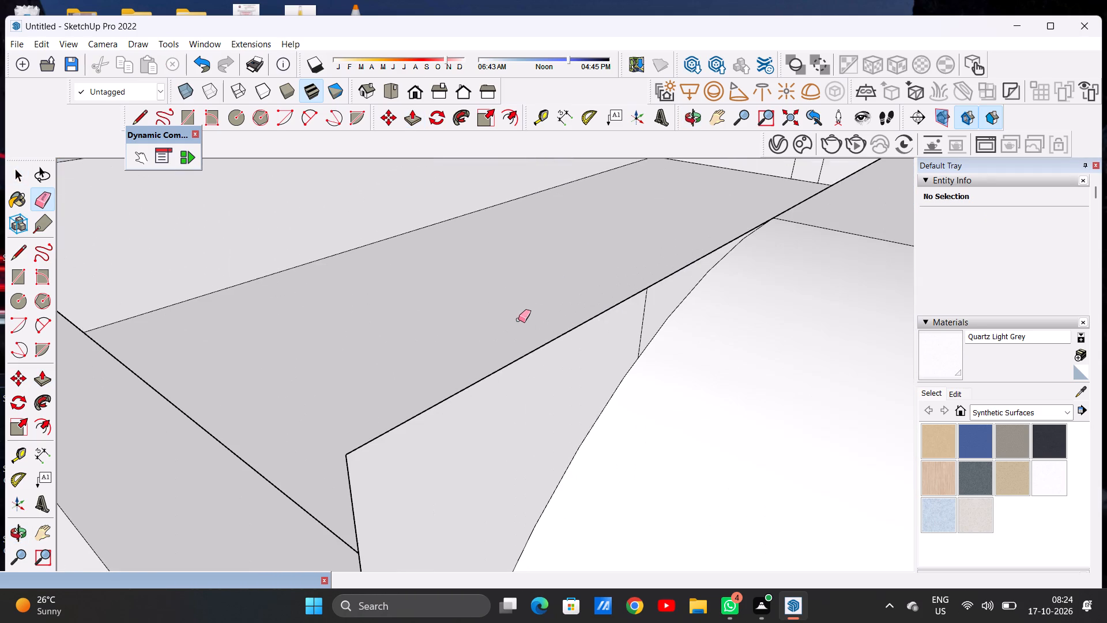
left_click(346, 453)
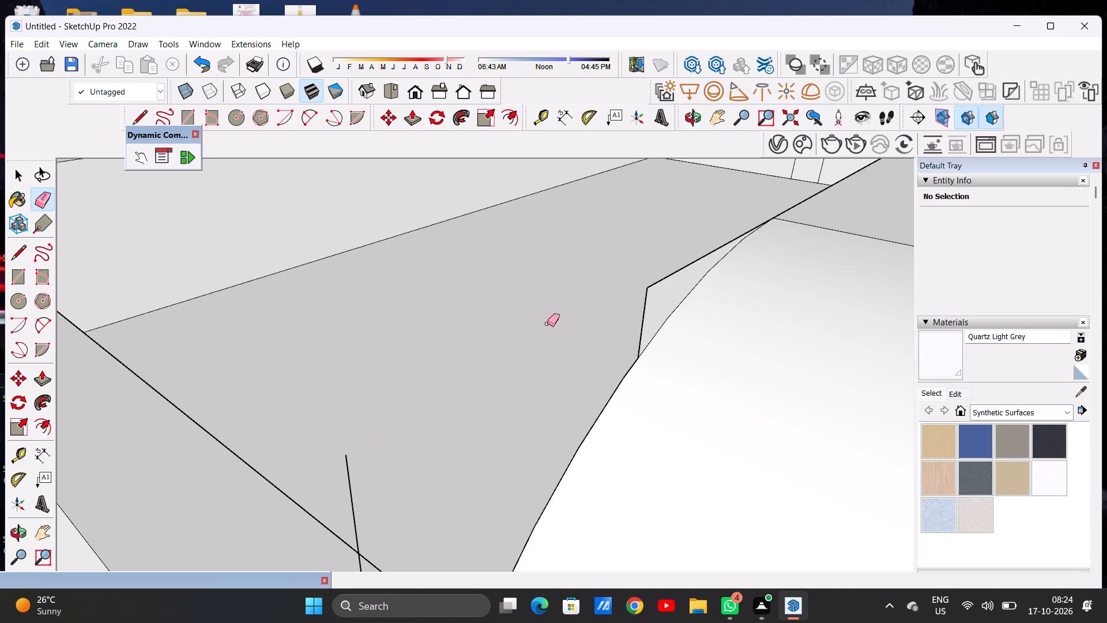
scroll(552, 322, "down", 9)
middle_click_drag(498, 361, 743, 377)
scroll(741, 288, "up", 6)
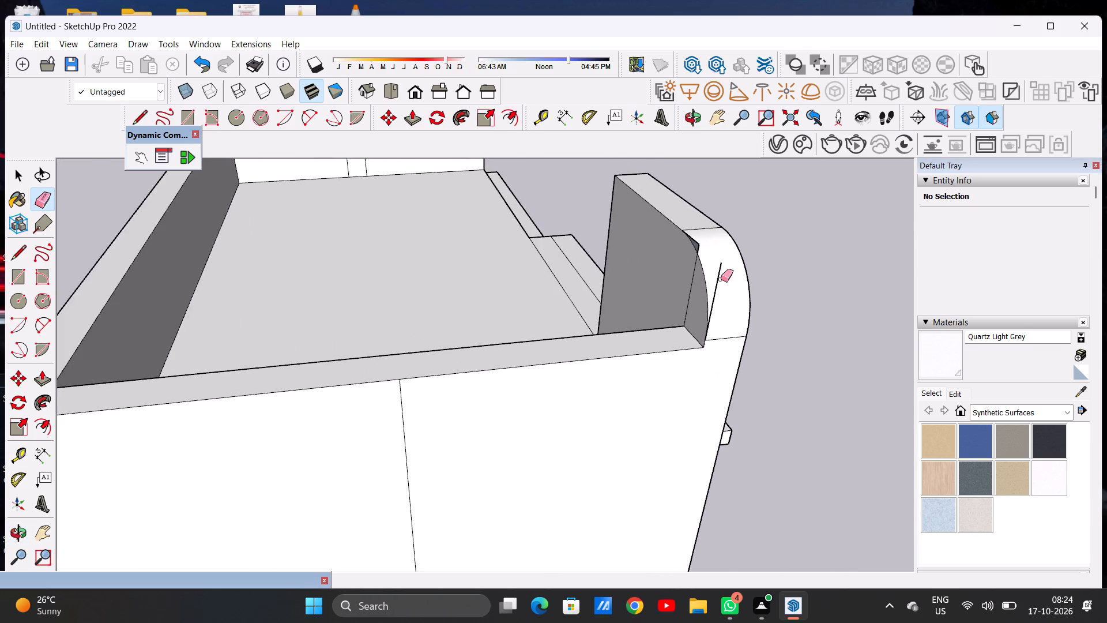
scroll(721, 279, "up", 4)
left_click(716, 266)
Erase the remaining short vertical edge and top edge segment on the rear side of the rounded corner.
scroll(670, 286, "down", 5)
middle_click_drag(699, 280, 576, 280)
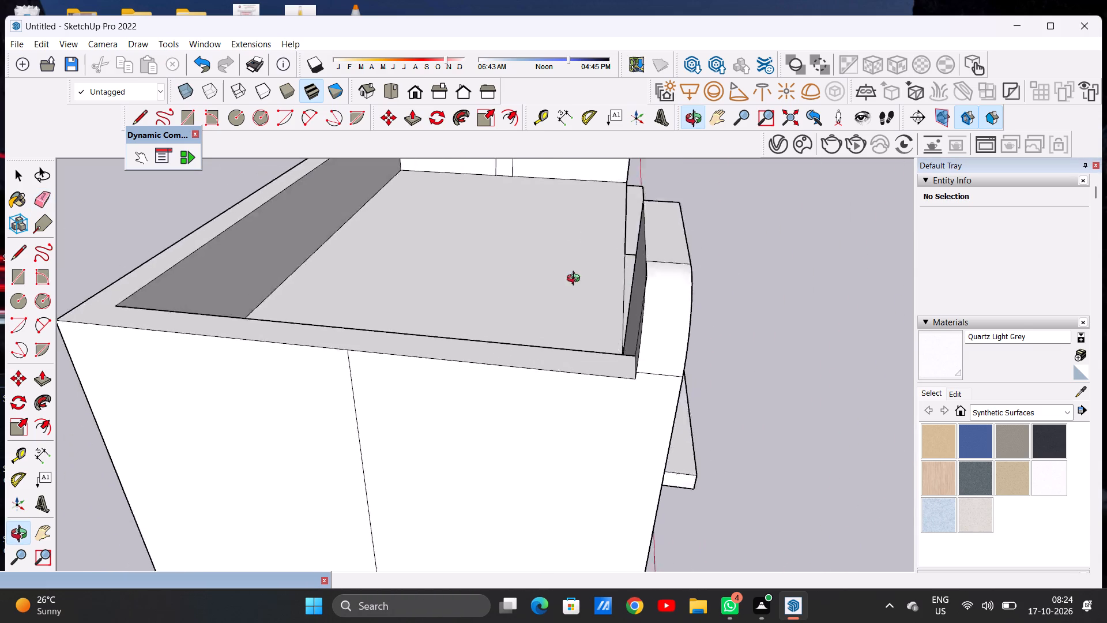
middle_click_drag(576, 280, 408, 309)
scroll(506, 342, "up", 18)
middle_click_drag(465, 367, 475, 359)
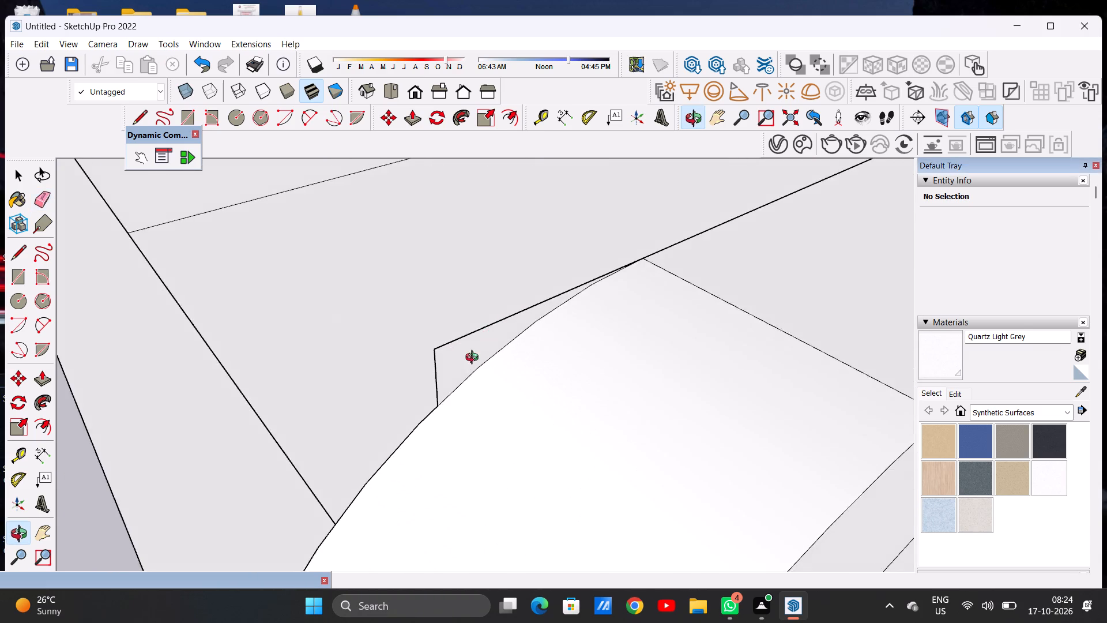
middle_click_drag(475, 359, 488, 350)
scroll(470, 348, "up", 7)
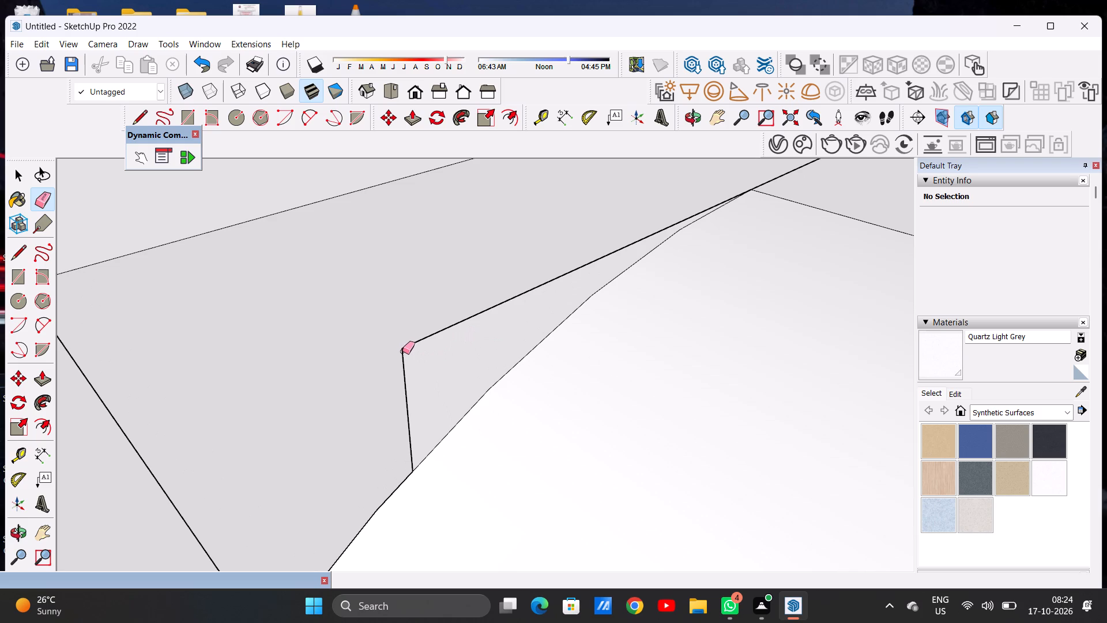
left_click(403, 351)
left_click_drag(429, 325, 428, 343)
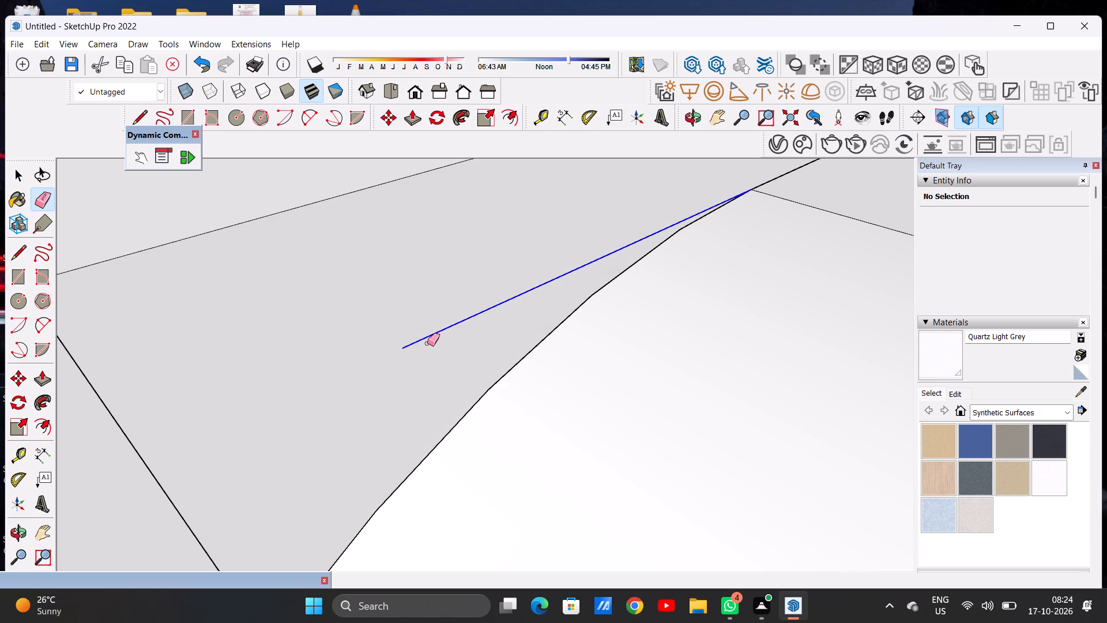
key("space")
Examine the rounded parapet and the whole front facade from the side, front and above.
scroll(506, 349, "down", 4)
scroll(506, 352, "up", 1)
scroll(506, 351, "down", 7)
middle_click_drag(407, 363, 710, 298)
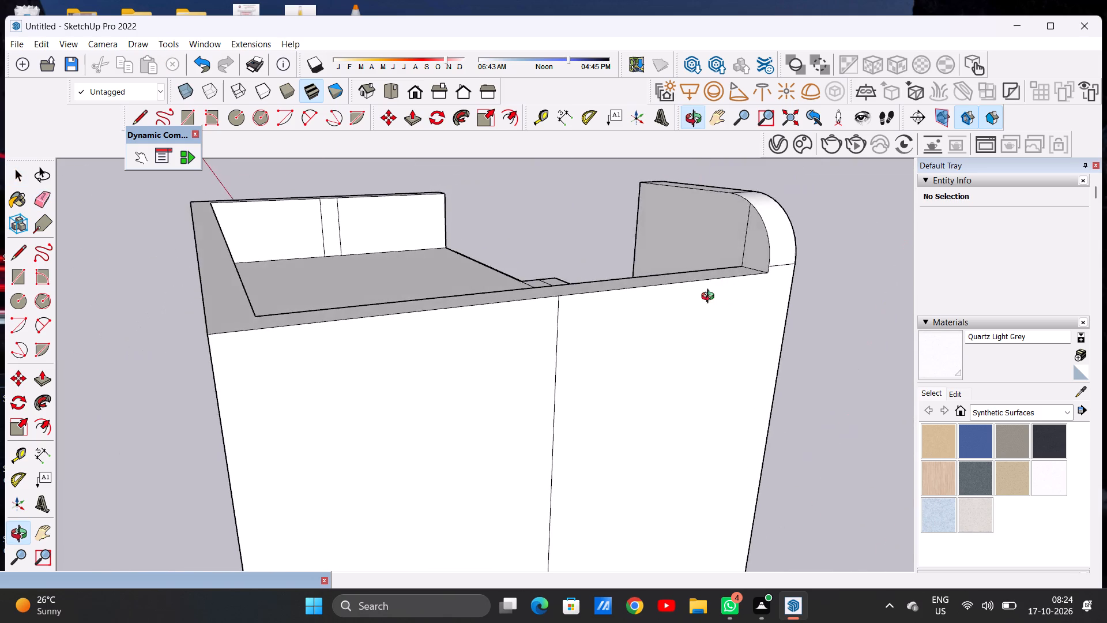
middle_click_drag(710, 298, 338, 317)
scroll(436, 329, "down", 6)
middle_click_drag(492, 340, 376, 302)
middle_click(376, 302)
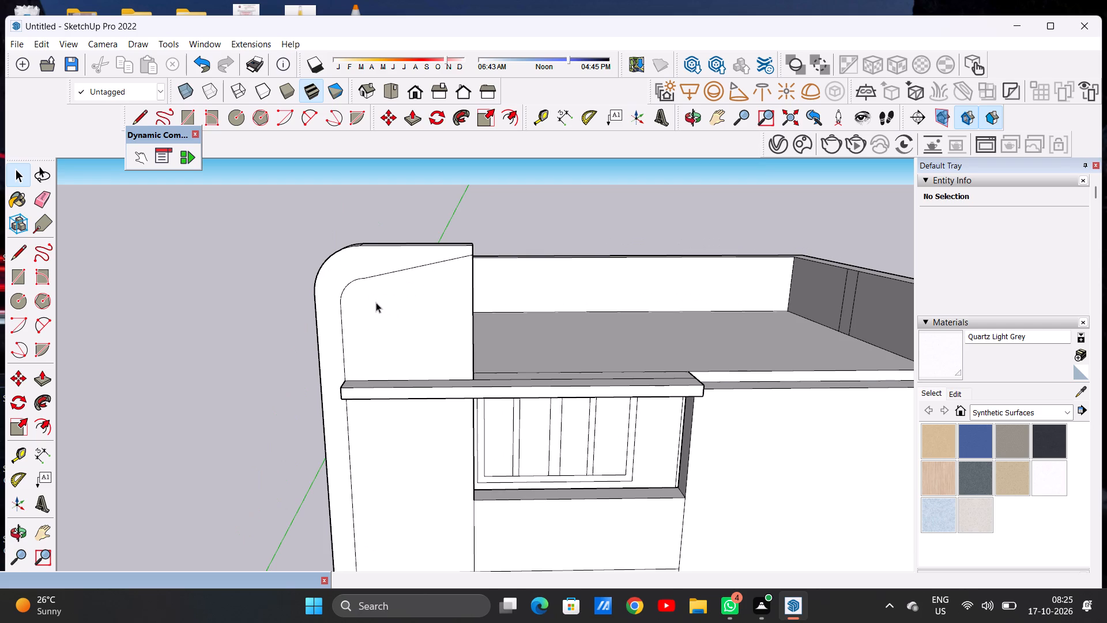
scroll(376, 302, "down", 4)
middle_click_drag(473, 262, 352, 262)
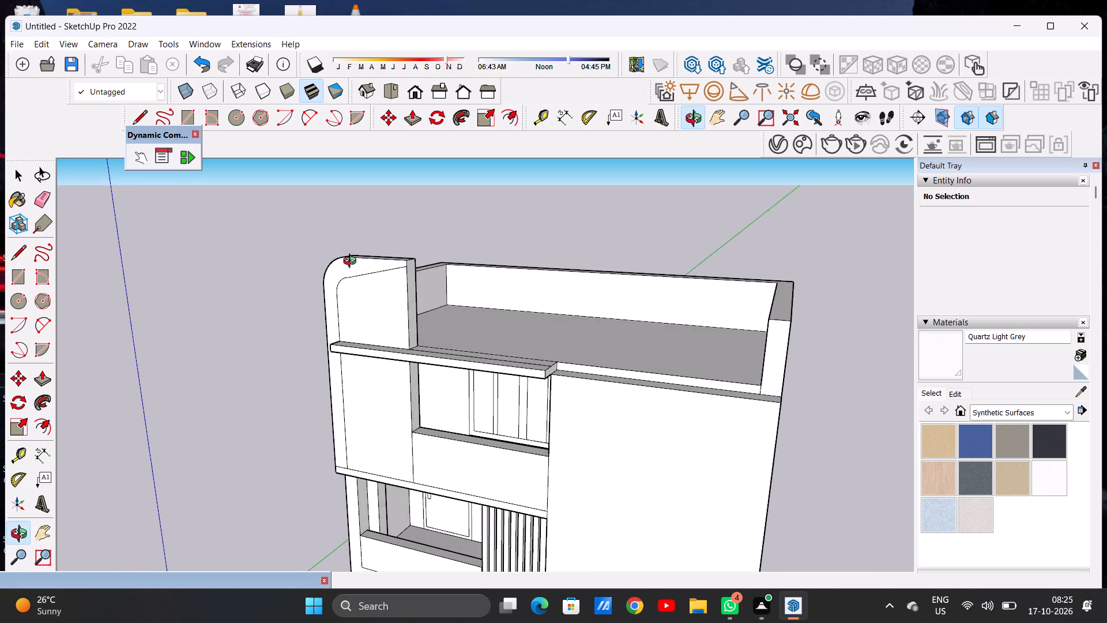
middle_click_drag(352, 262, 348, 262)
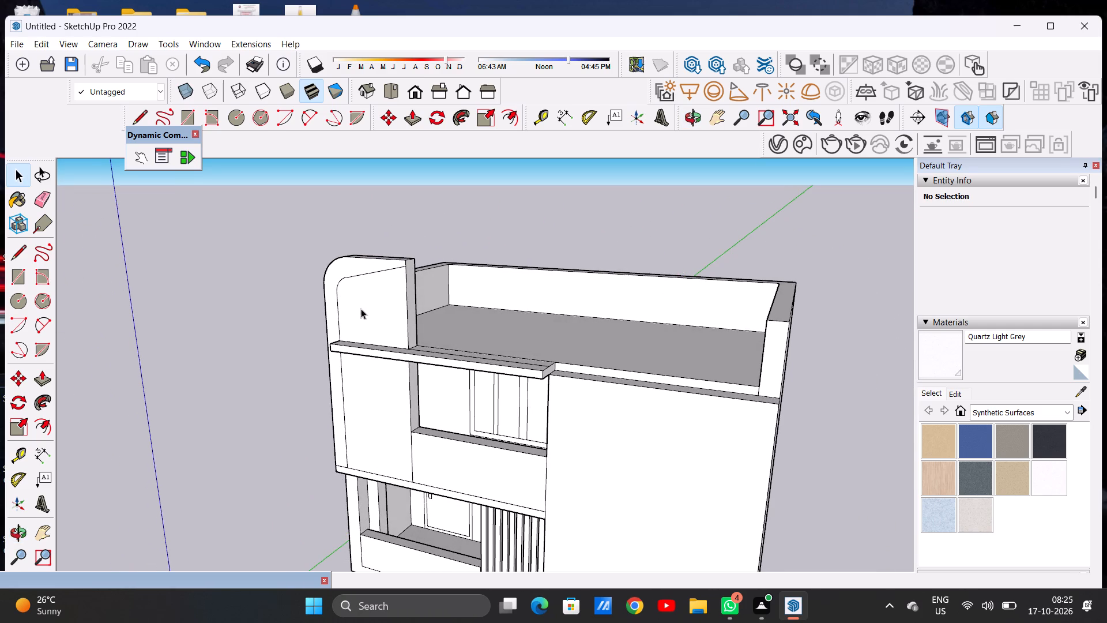
scroll(372, 332, "down", 5)
scroll(377, 335, "up", 3)
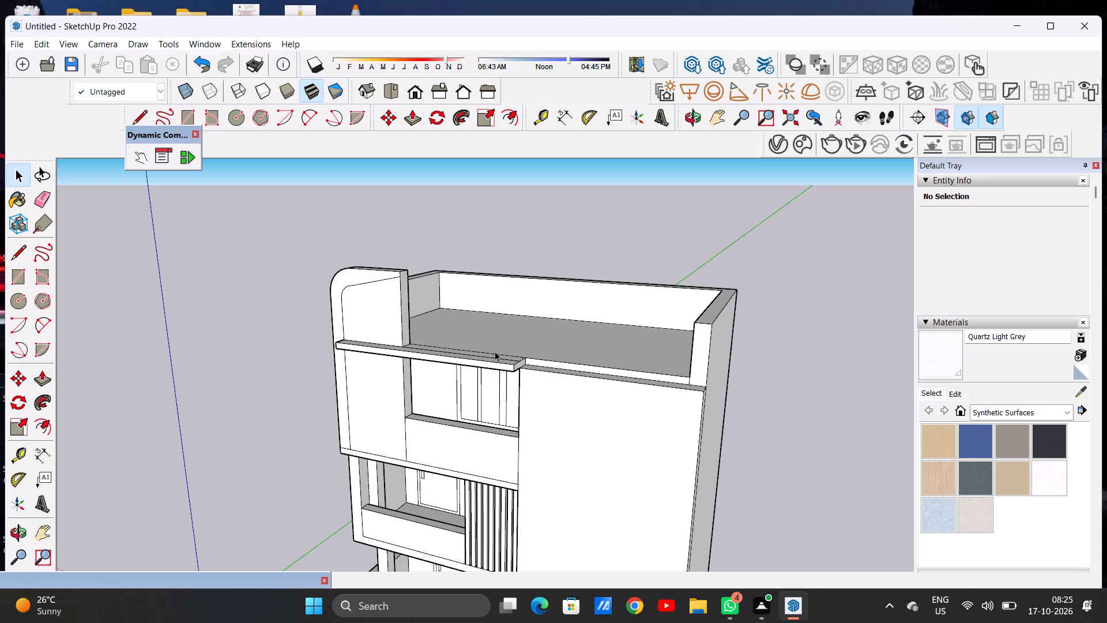
scroll(517, 365, "down", 2)
scroll(564, 357, "down", 20)
scroll(564, 357, "down", 9)
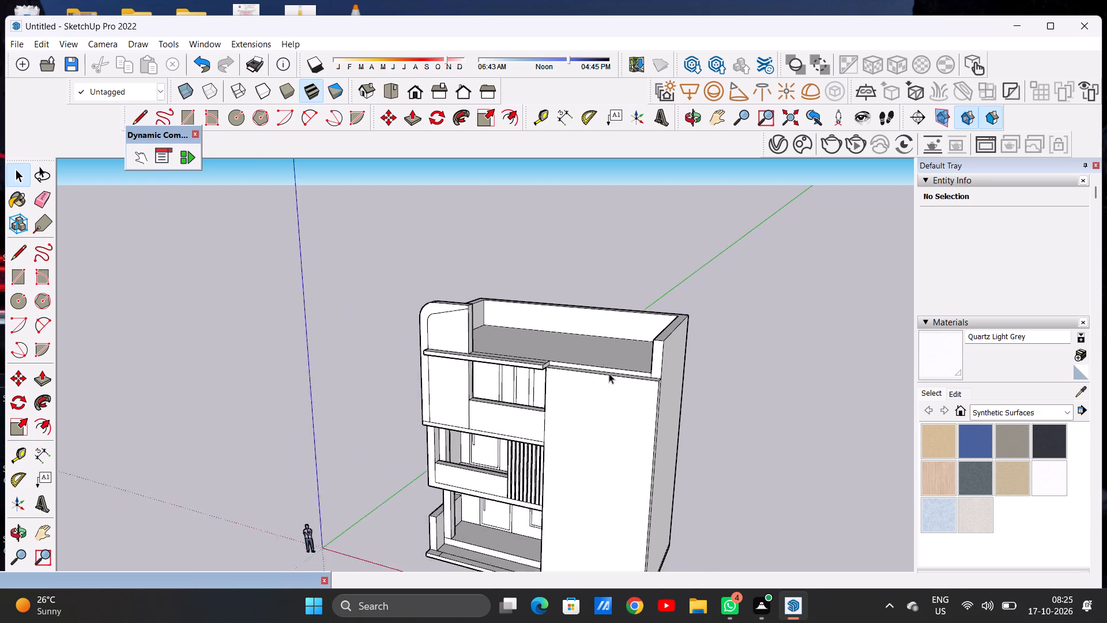
scroll(609, 373, "down", 2)
scroll(596, 374, "up", 8)
middle_click_drag(445, 346, 514, 349)
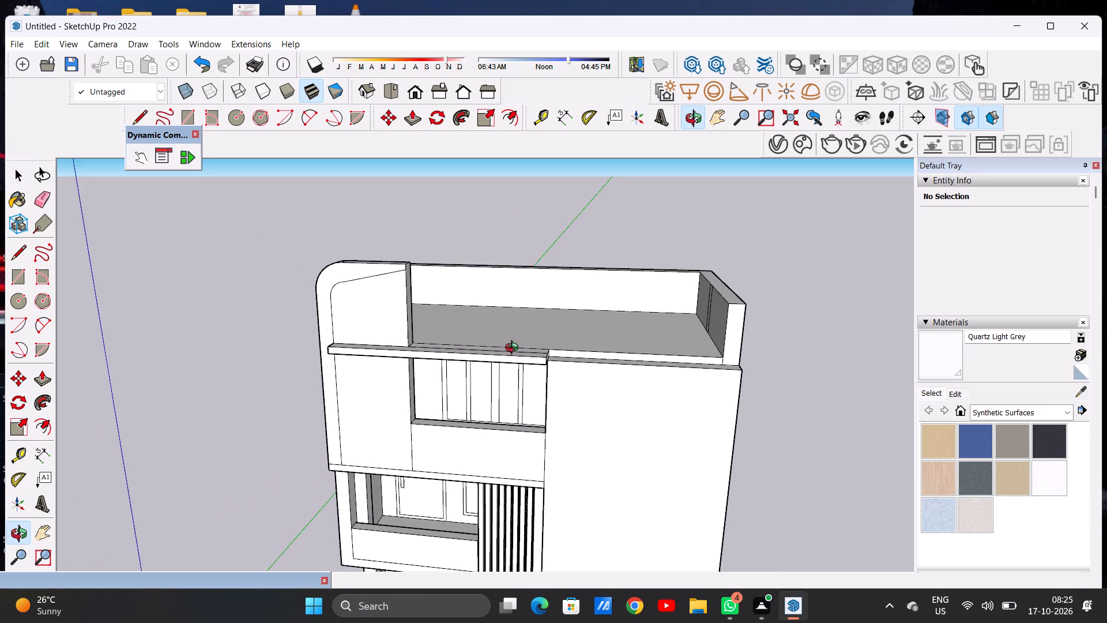
middle_click_drag(514, 349, 502, 352)
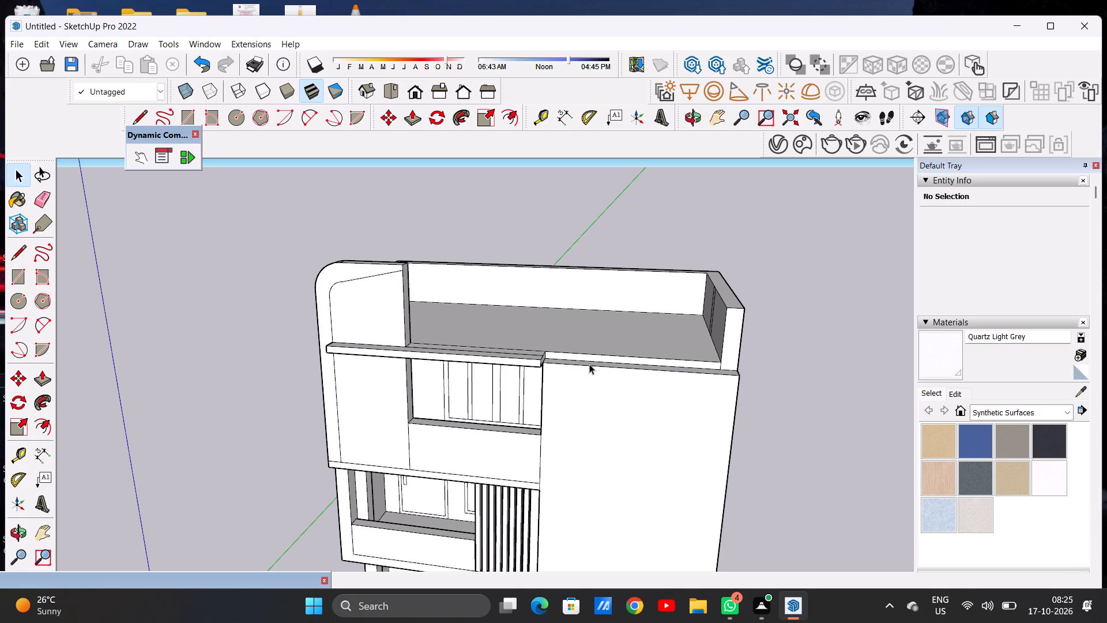
scroll(522, 442, "down", 7)
scroll(569, 415, "down", 20)
scroll(569, 415, "down", 3)
Push/Pull the top face of the tall plain front wall up to the top of the adjoining side parapet.
scroll(628, 389, "up", 3)
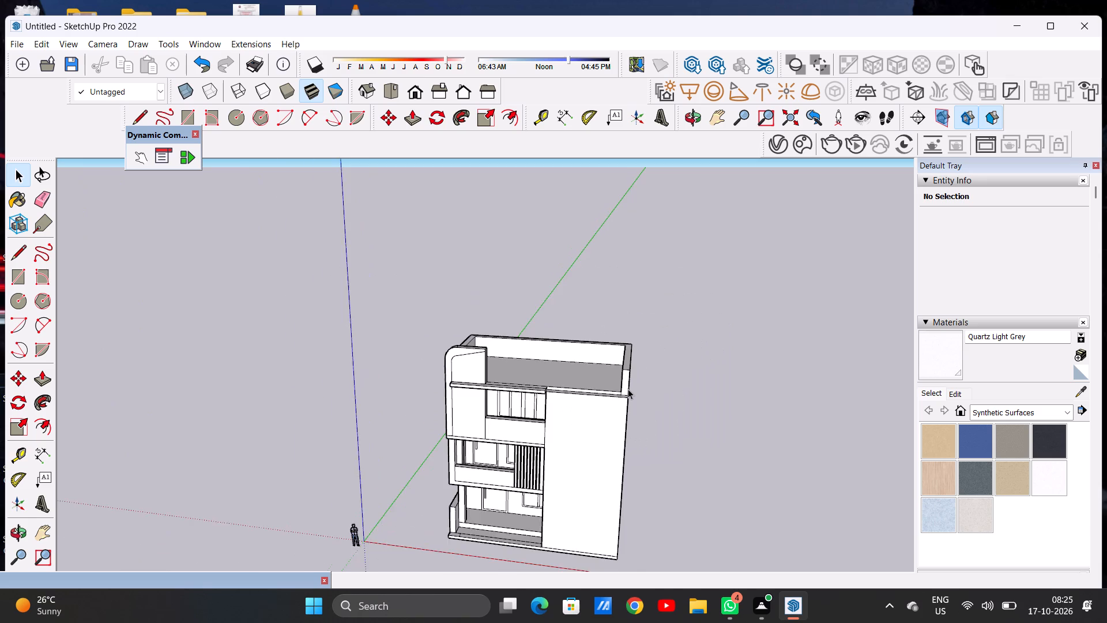
scroll(628, 389, "up", 2)
key("p")
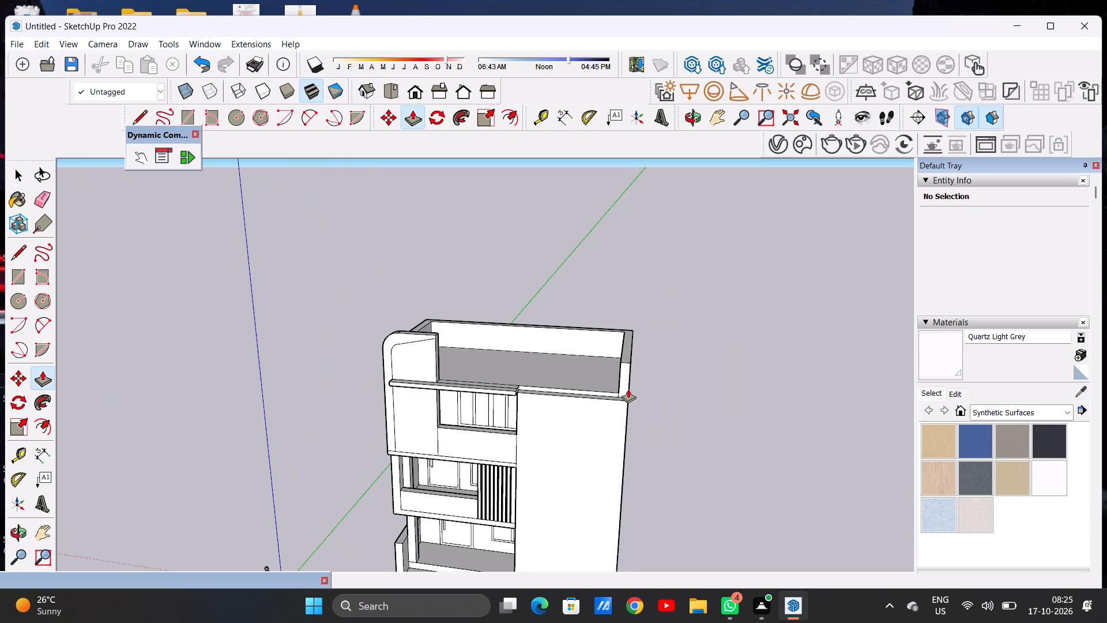
scroll(628, 389, "up", 9)
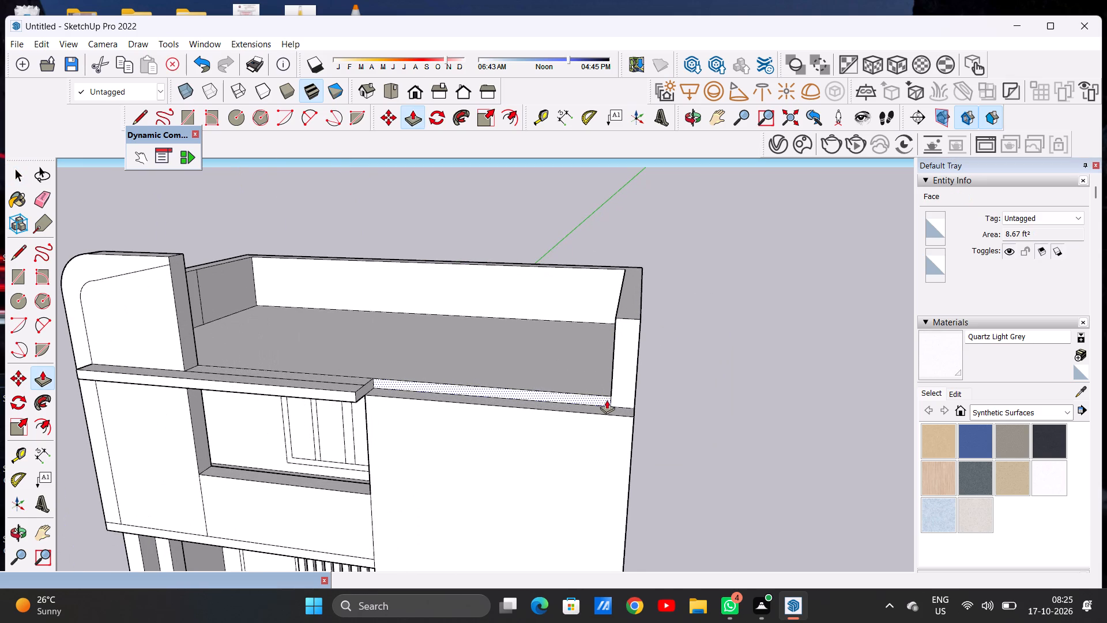
scroll(626, 405, "up", 6)
left_click(627, 416)
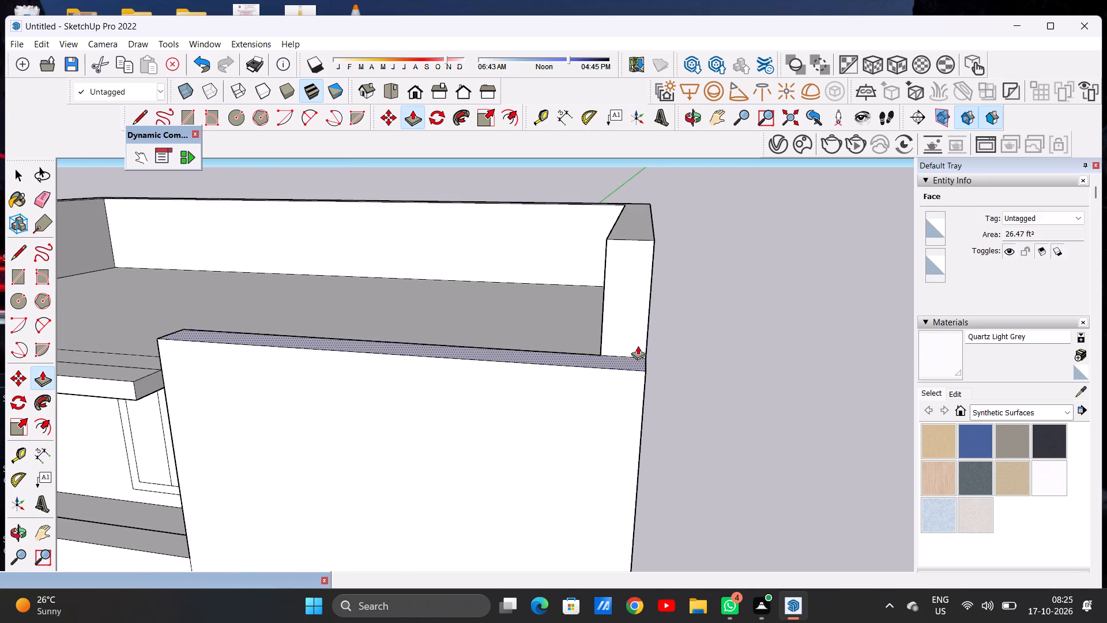
scroll(639, 343, "down", 5)
left_click(647, 279)
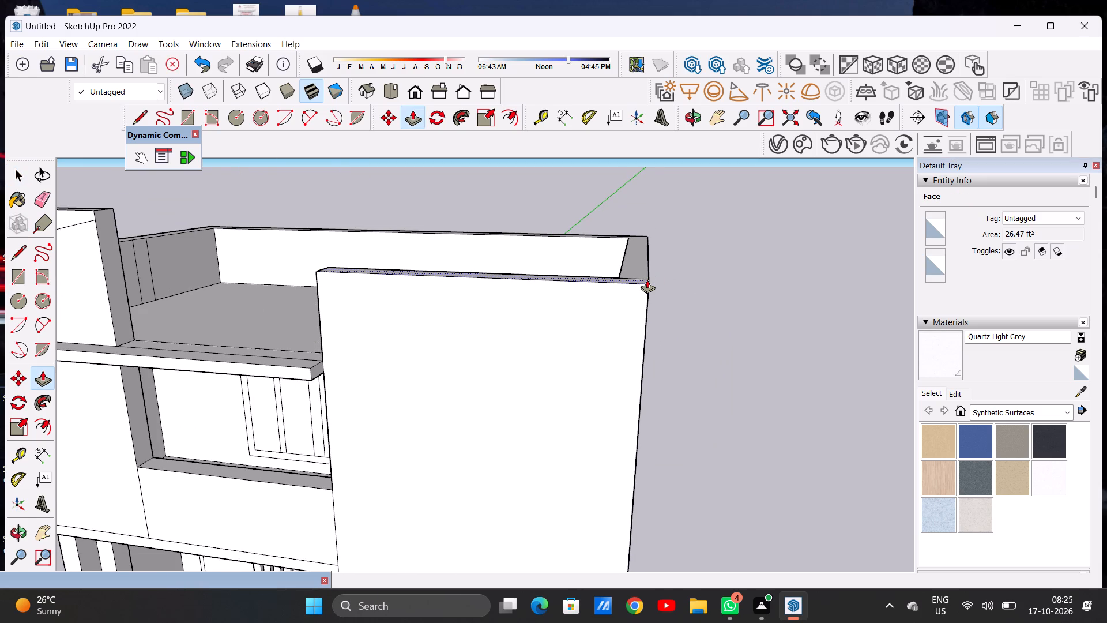
key("space")
Draw a line across the raised parapet's narrow inner end face, from the sloping line's end to the rear edge.
scroll(598, 354, "down", 11)
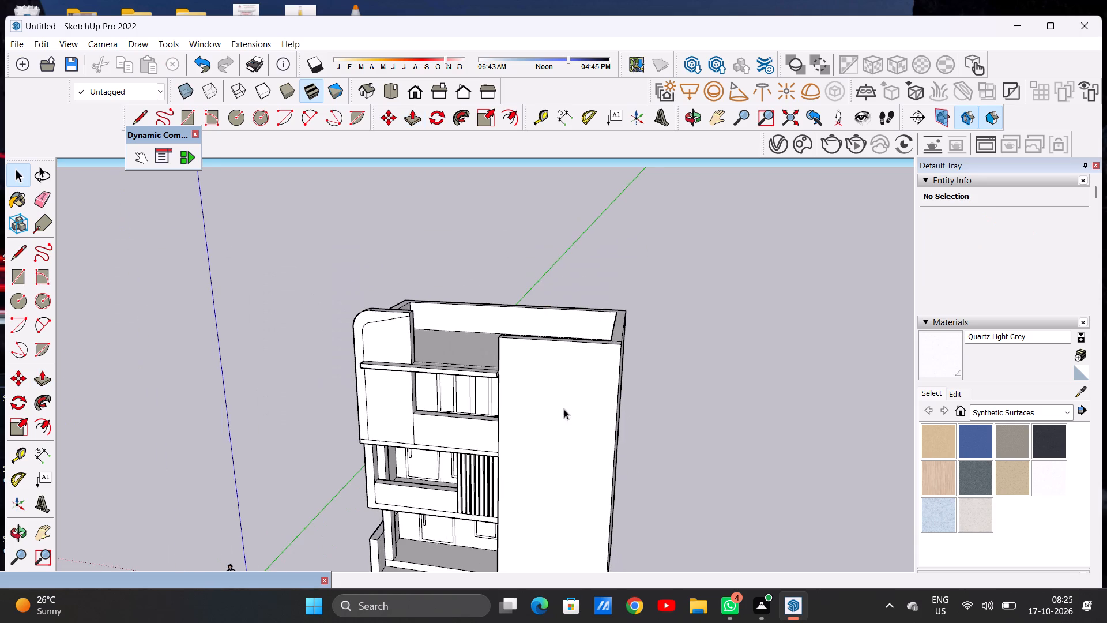
middle_click_drag(484, 411, 509, 374)
middle_click(509, 374)
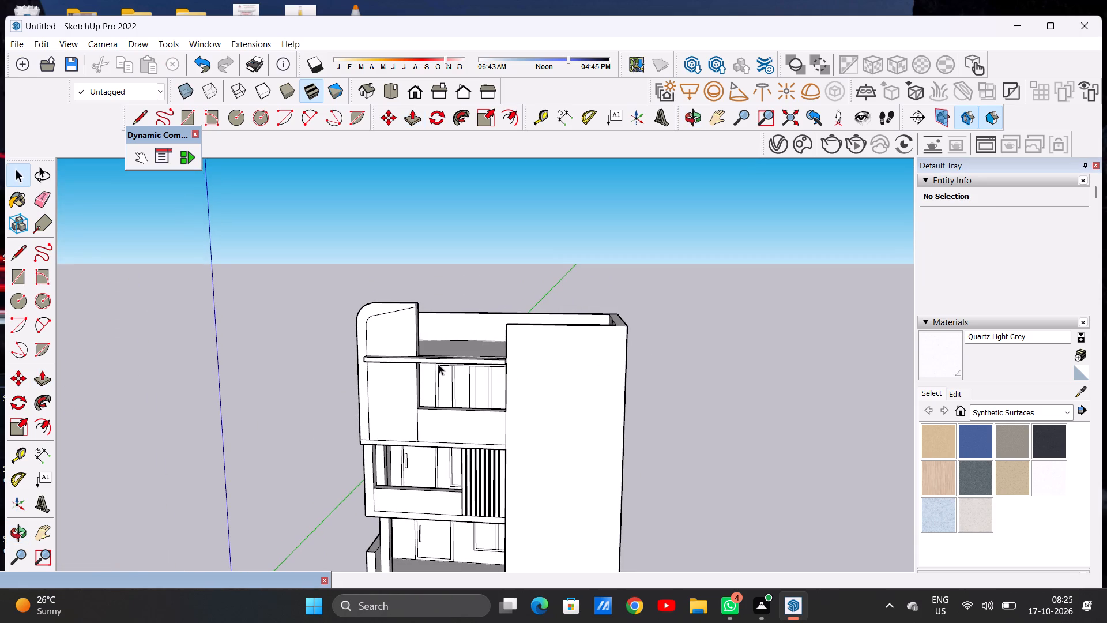
scroll(411, 336, "up", 5)
scroll(413, 355, "down", 4)
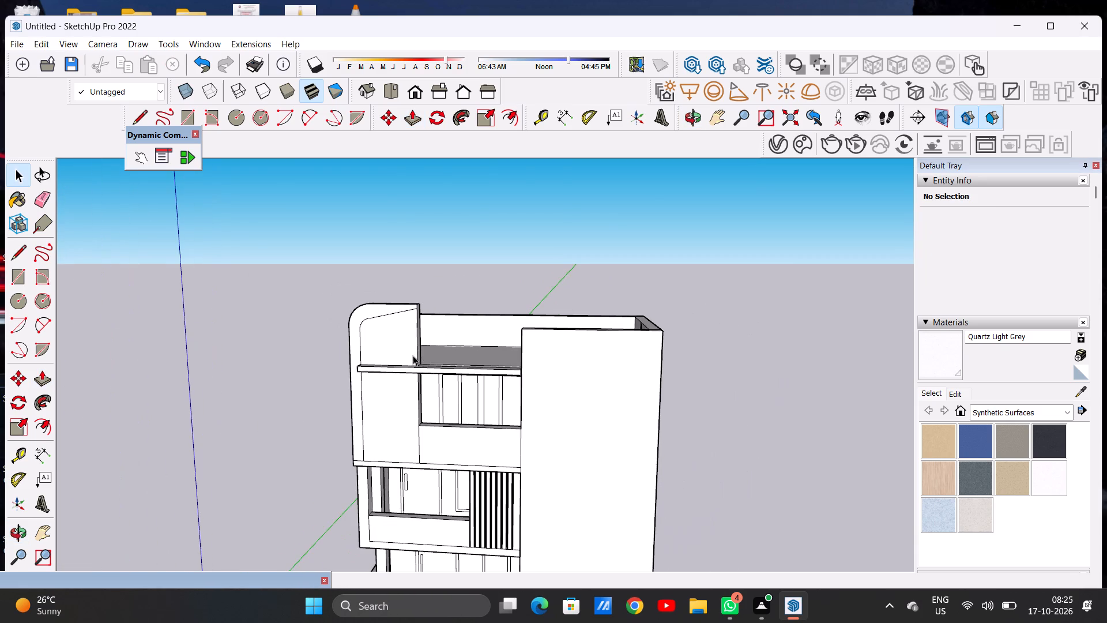
middle_click_drag(490, 290, 189, 337)
middle_click_drag(438, 279, 405, 292)
scroll(460, 310, "up", 6)
scroll(383, 293, "up", 1)
middle_click_drag(396, 290, 482, 290)
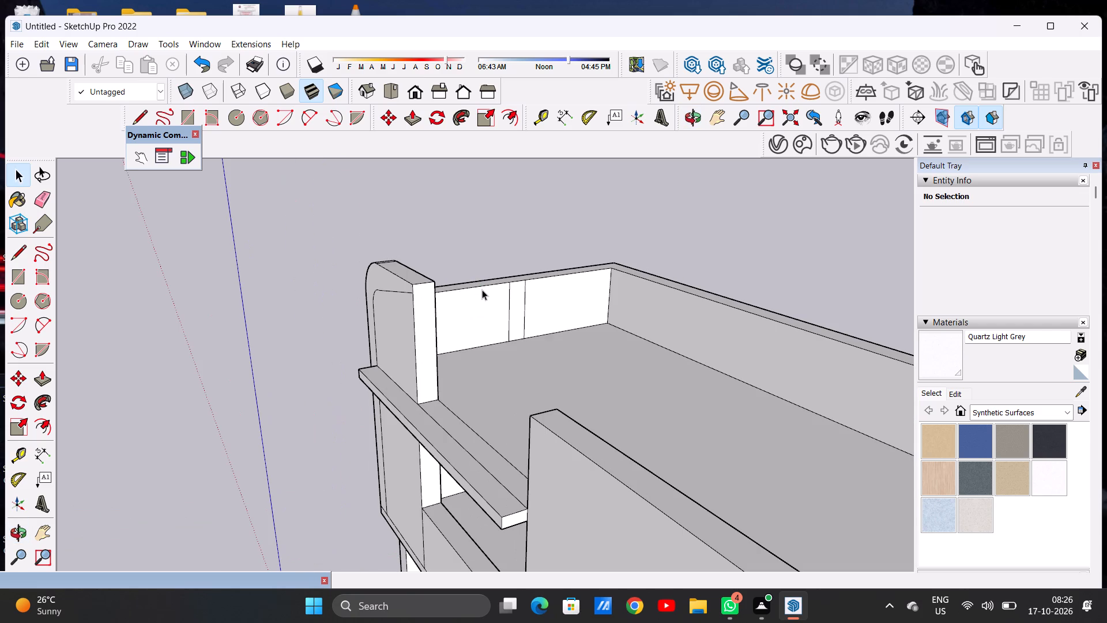
key("l")
scroll(417, 294, "up", 4)
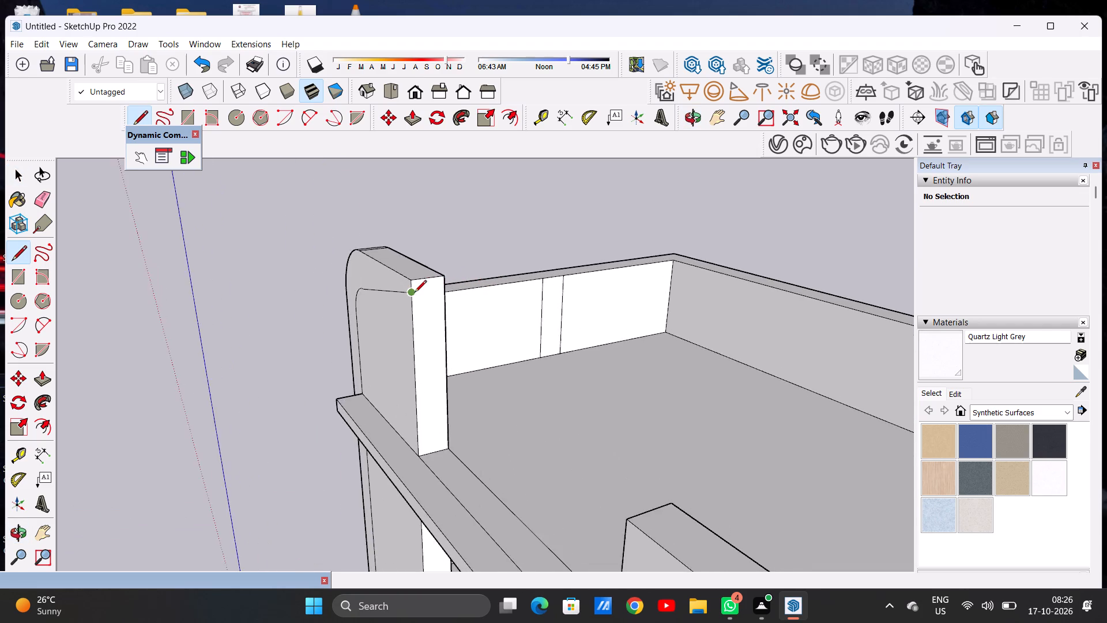
scroll(415, 293, "up", 7)
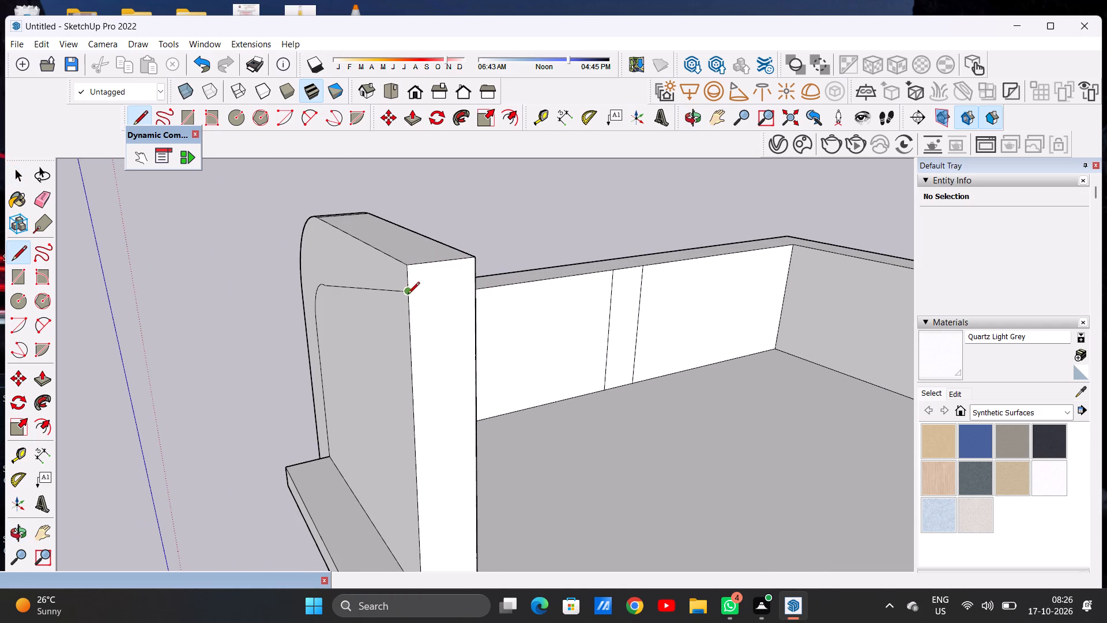
left_click(408, 295)
left_click(477, 284)
Draw a line along the raised parapet's rear face, from the inner end line to the rounded corner's curved edge.
middle_click_drag(527, 279, 404, 294)
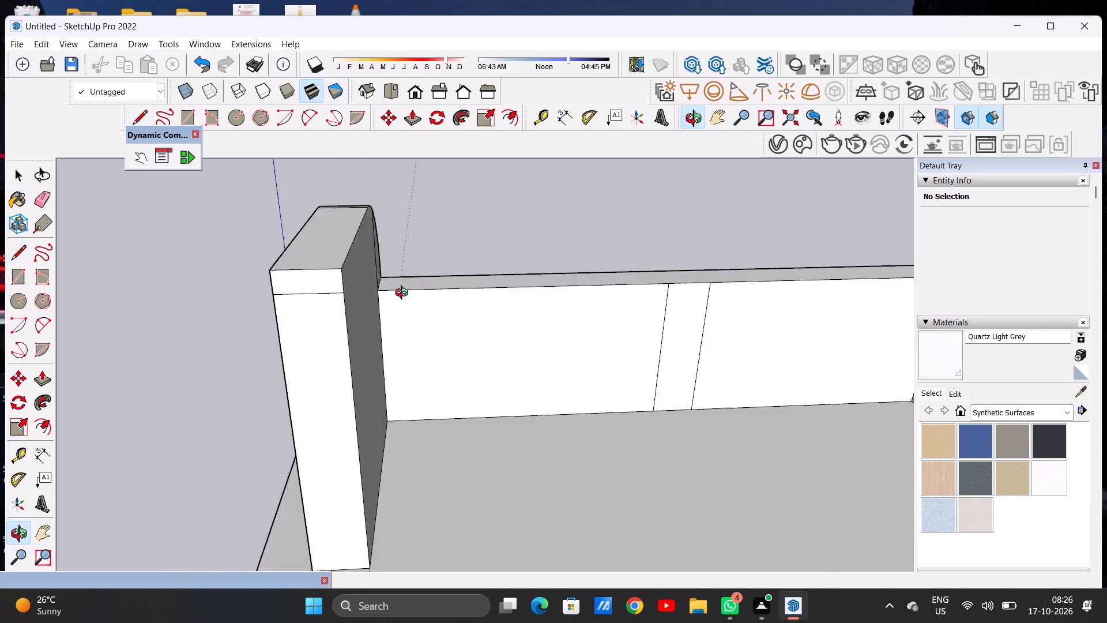
middle_click_drag(404, 294, 278, 317)
scroll(239, 279, "up", 4)
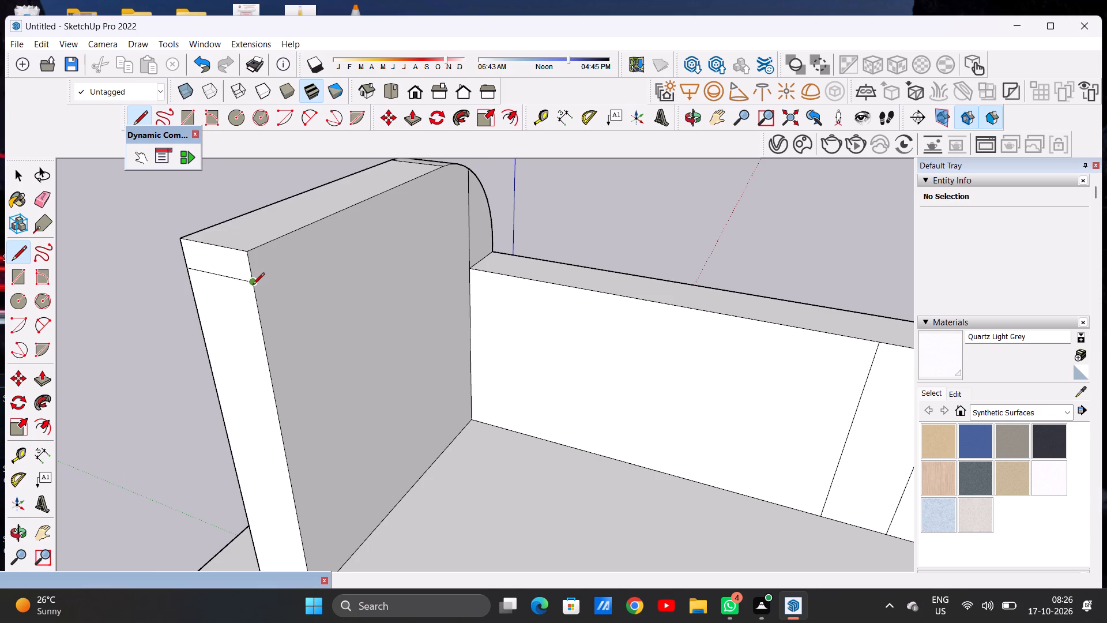
left_click(253, 286)
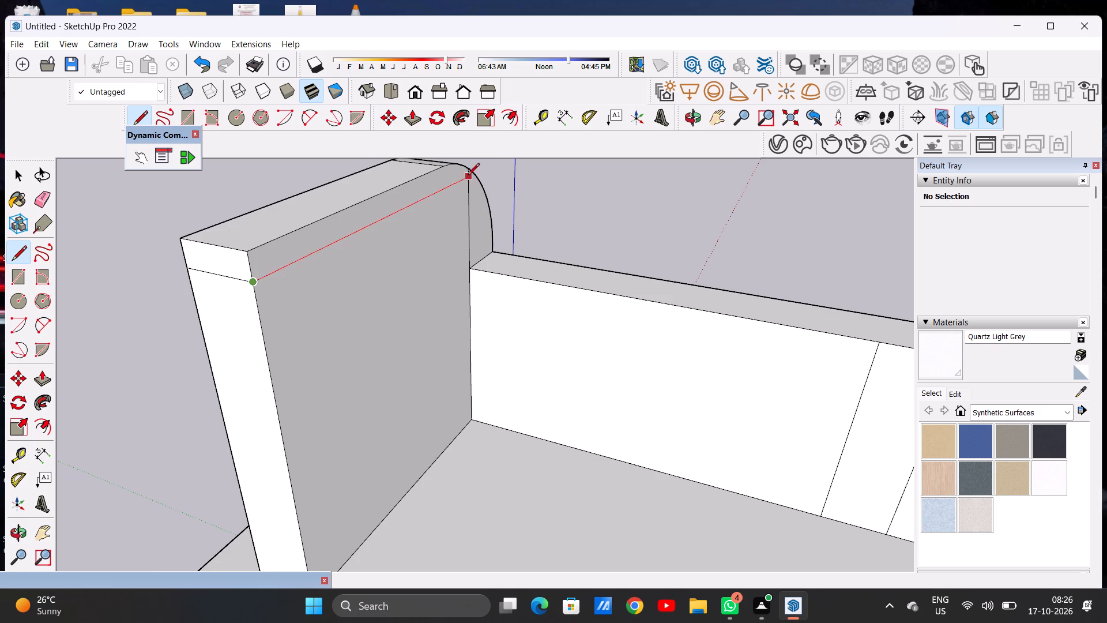
left_click(465, 182)
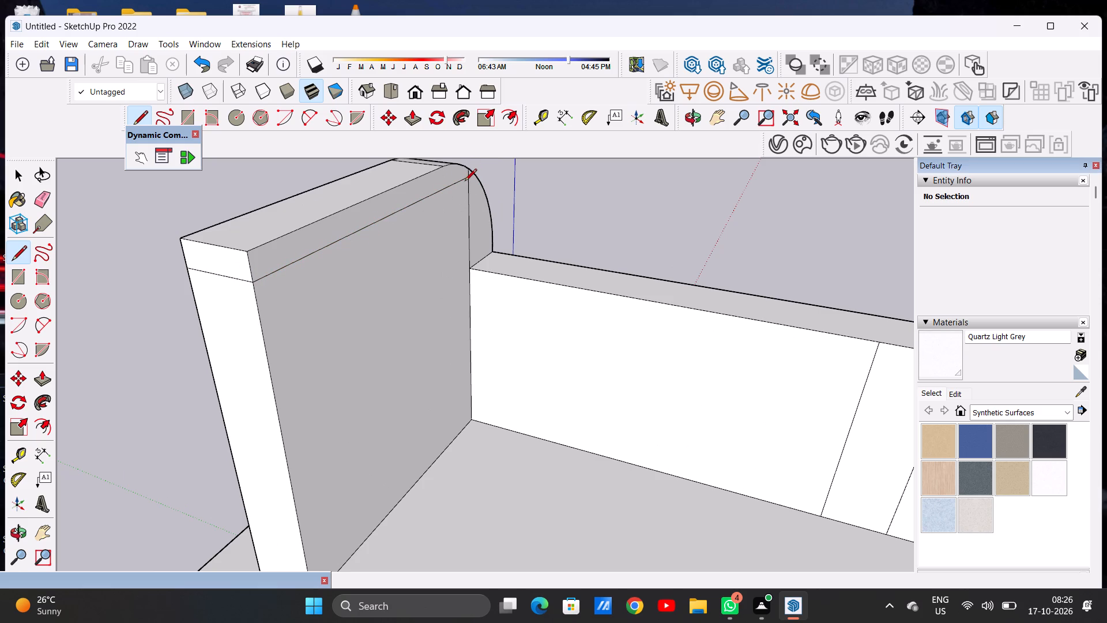
key("space")
Push/Pull the rear end face of the rounded corner backward along the top of the adjoining side parapet.
scroll(435, 271, "down", 12)
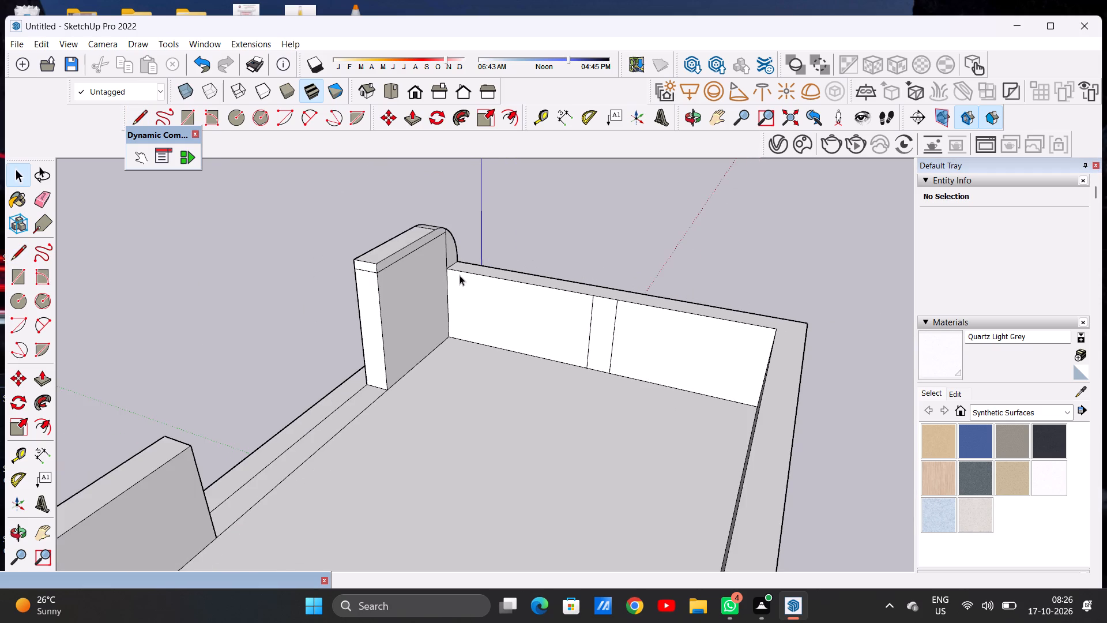
middle_click_drag(445, 269, 631, 279)
middle_click_drag(391, 302, 675, 251)
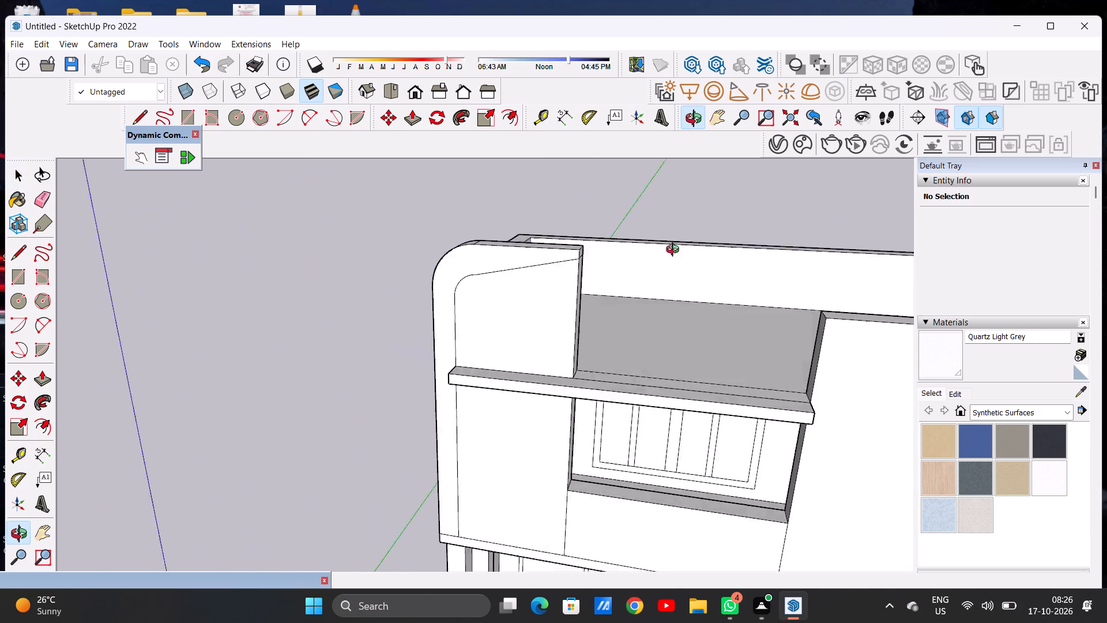
middle_click_drag(675, 251, 334, 276)
middle_click_drag(334, 276, 310, 274)
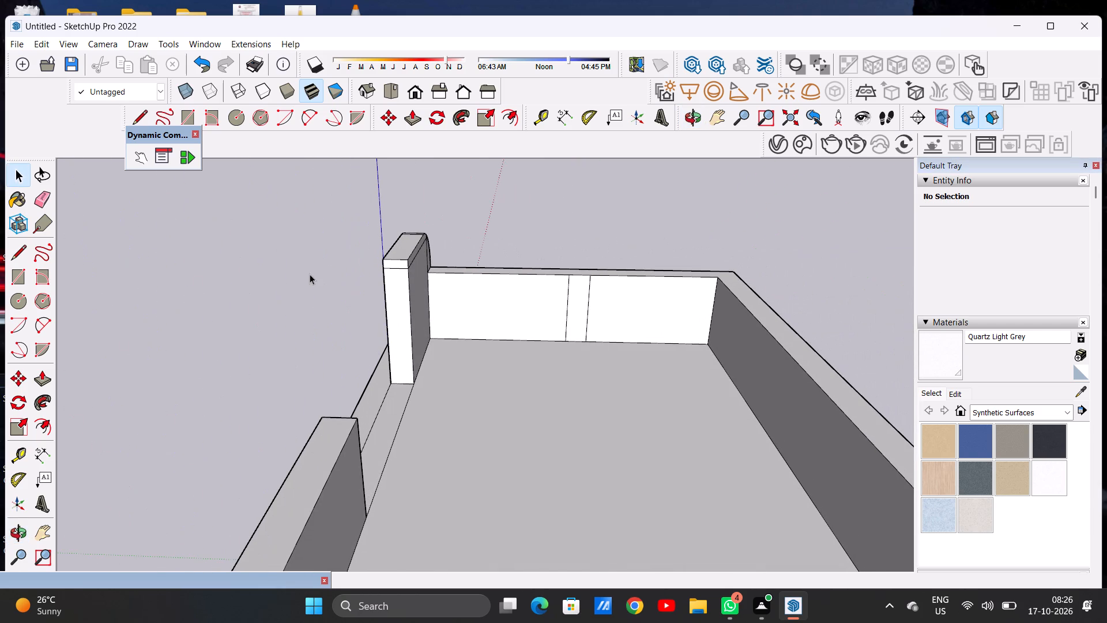
scroll(394, 332, "down", 5)
scroll(411, 286, "up", 5)
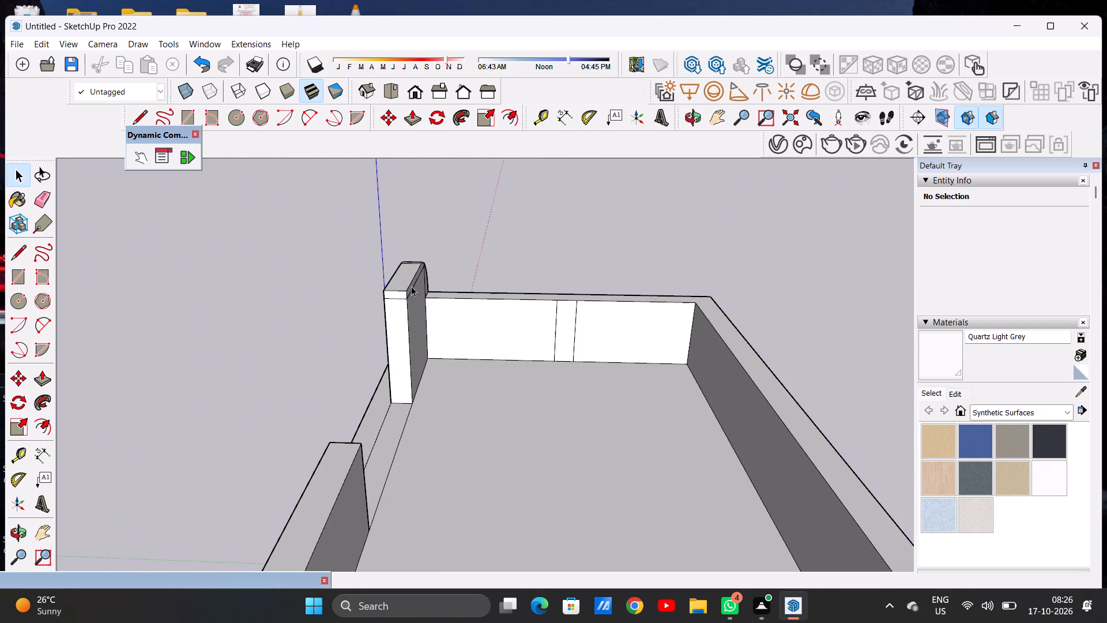
middle_click_drag(459, 302, 216, 320)
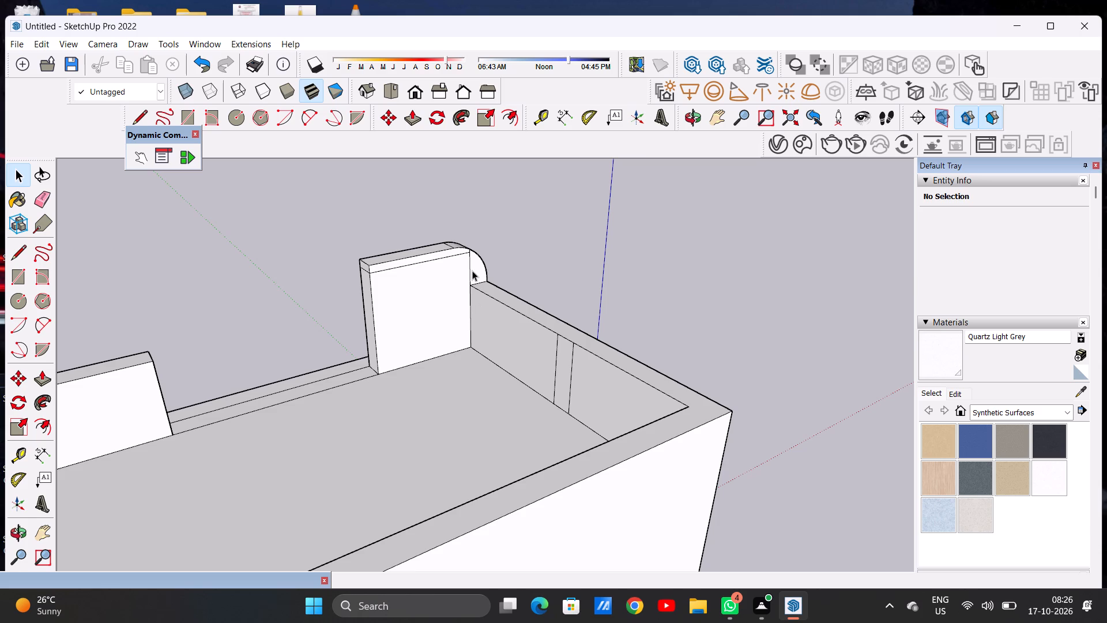
scroll(412, 267, "up", 5)
scroll(512, 294, "down", 6)
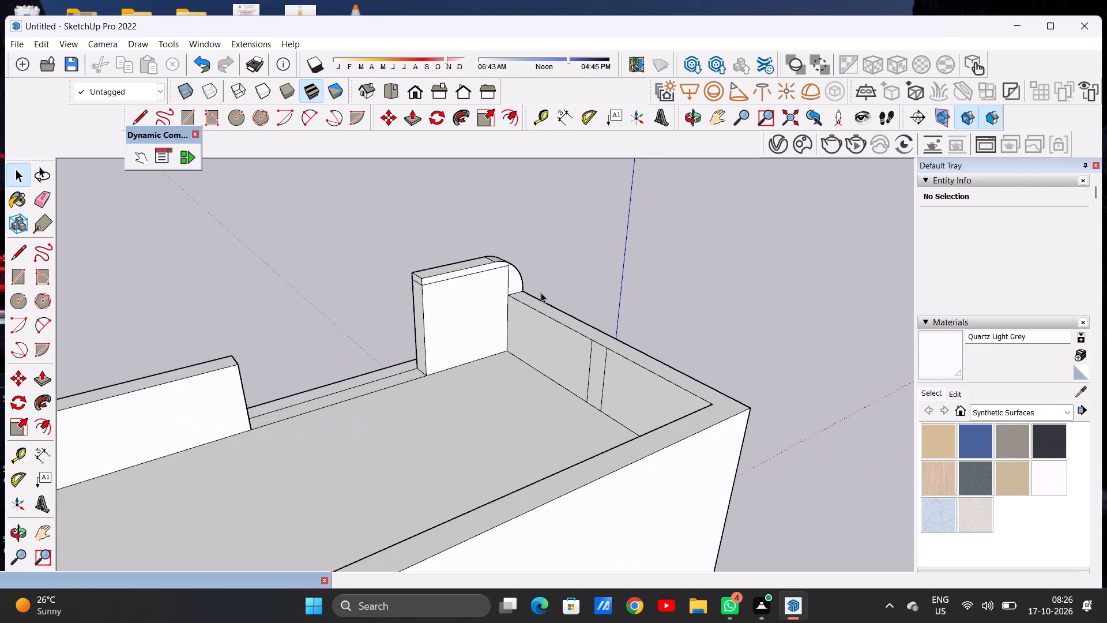
key("p")
scroll(505, 271, "up", 2)
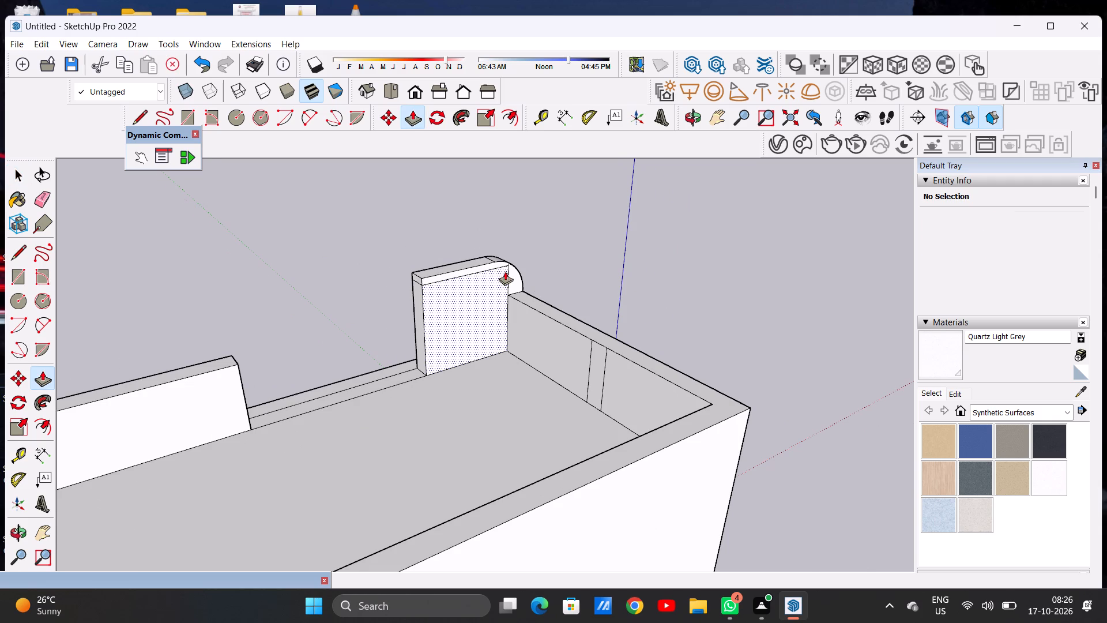
scroll(505, 271, "up", 2)
left_click(515, 275)
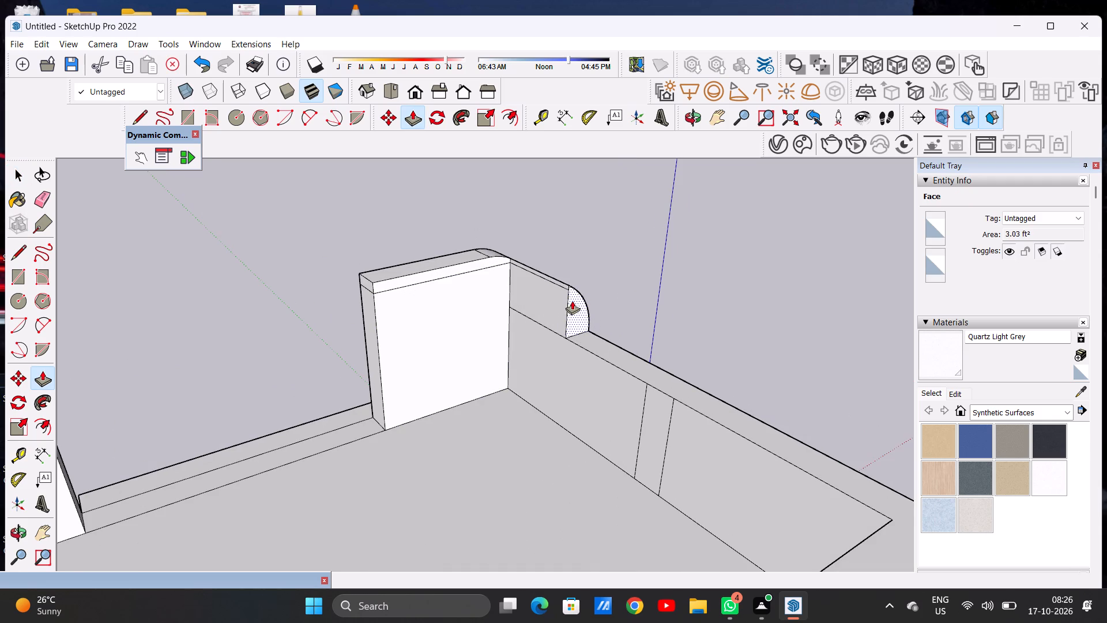
left_click(593, 322)
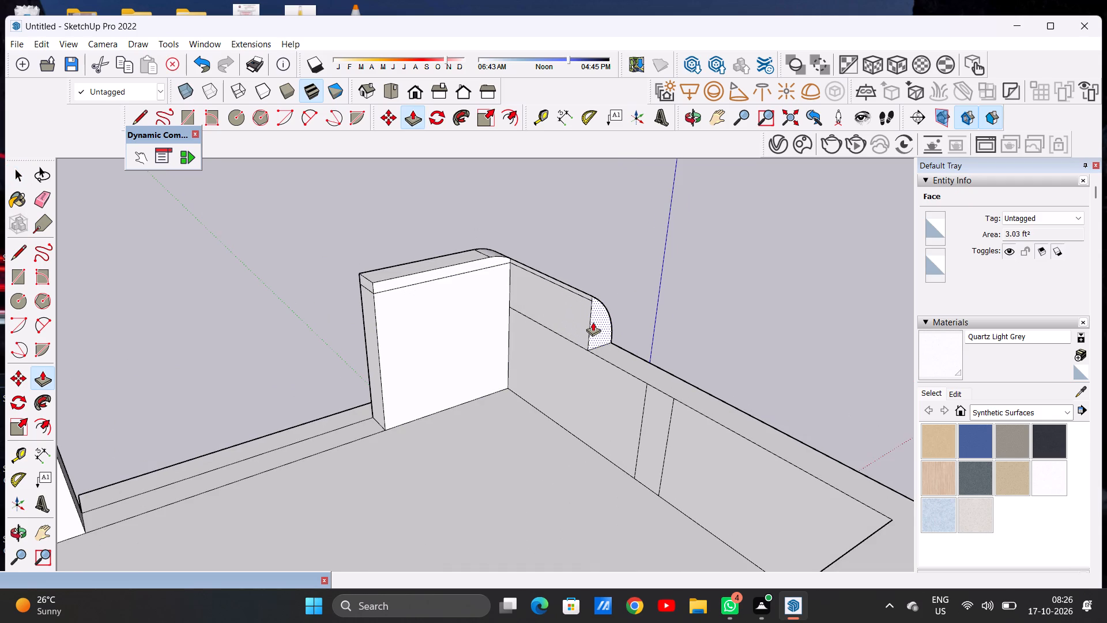
key("space")
Push/Pull the narrow strip atop the raised parapet's rear face back to the end of the extended rounded side piece.
scroll(540, 355, "down", 9)
middle_click_drag(492, 351, 631, 353)
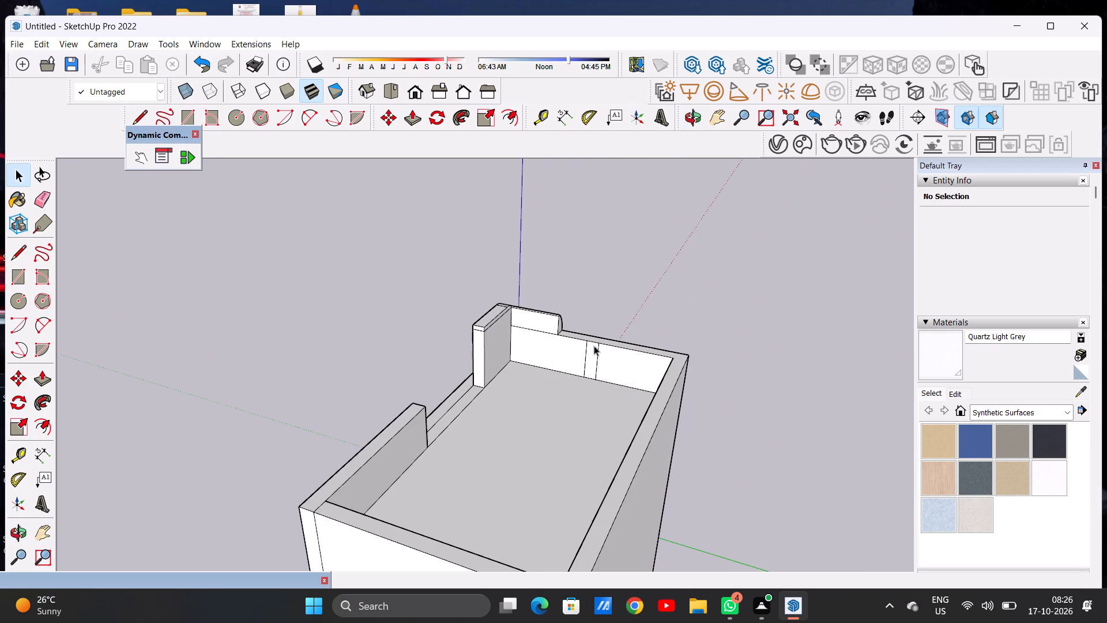
scroll(507, 333, "up", 5)
middle_click_drag(483, 325, 458, 362)
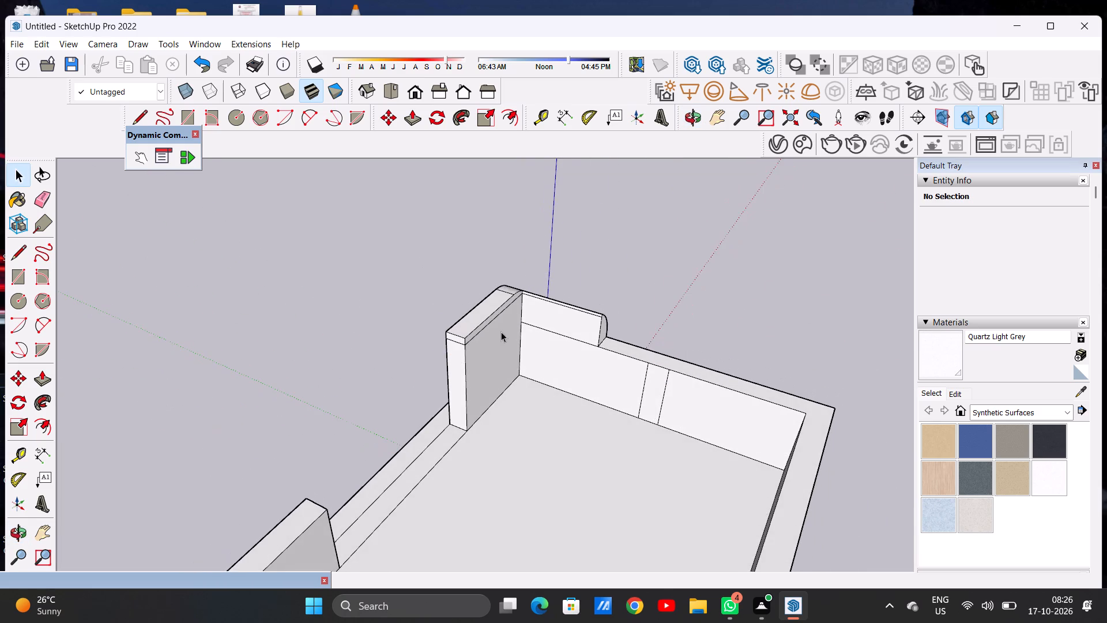
scroll(510, 326, "up", 6)
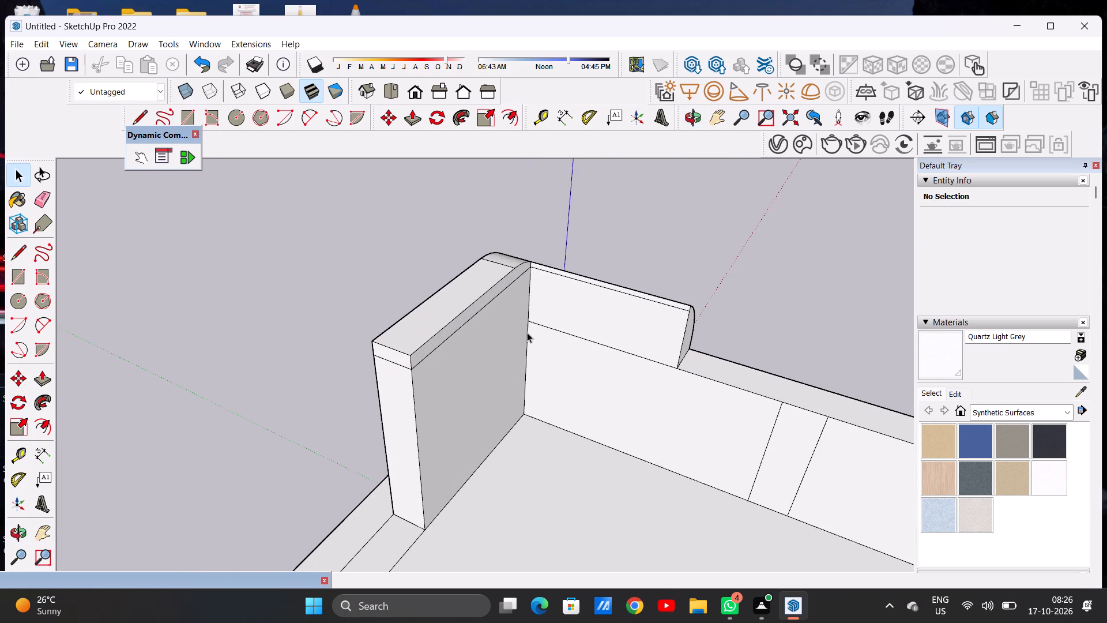
key("p")
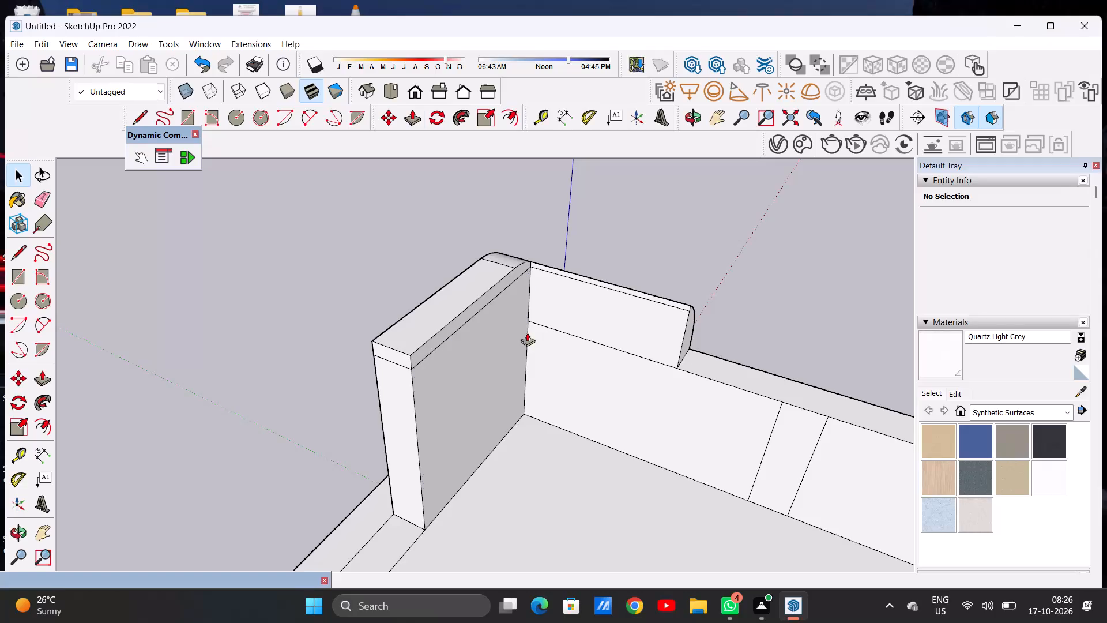
scroll(528, 265, "up", 6)
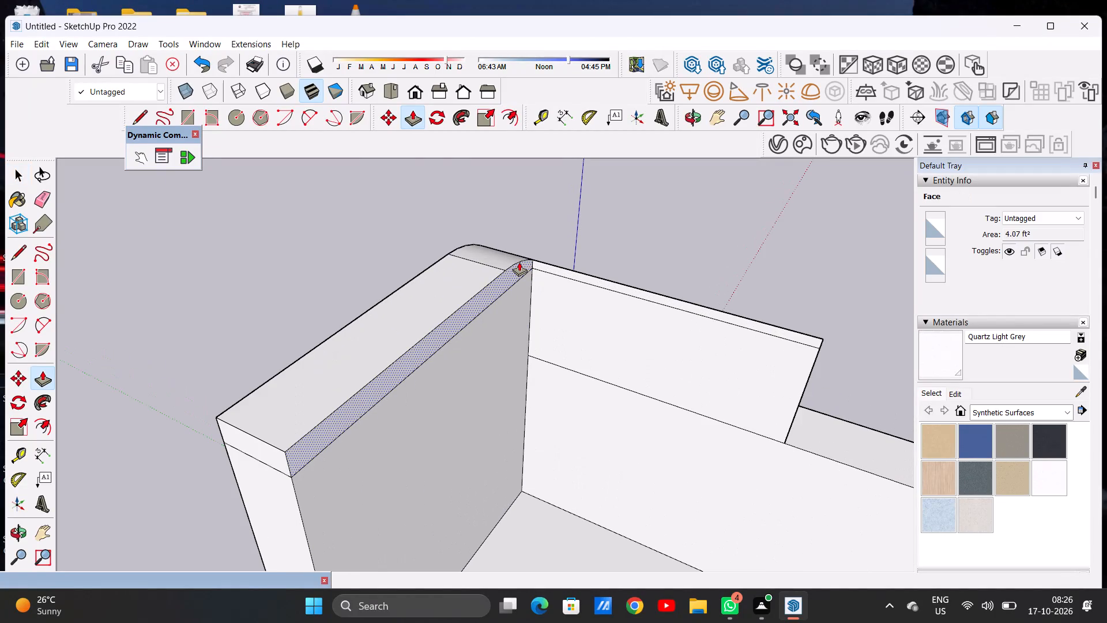
left_click(519, 262)
scroll(609, 281, "down", 7)
scroll(723, 307, "up", 5)
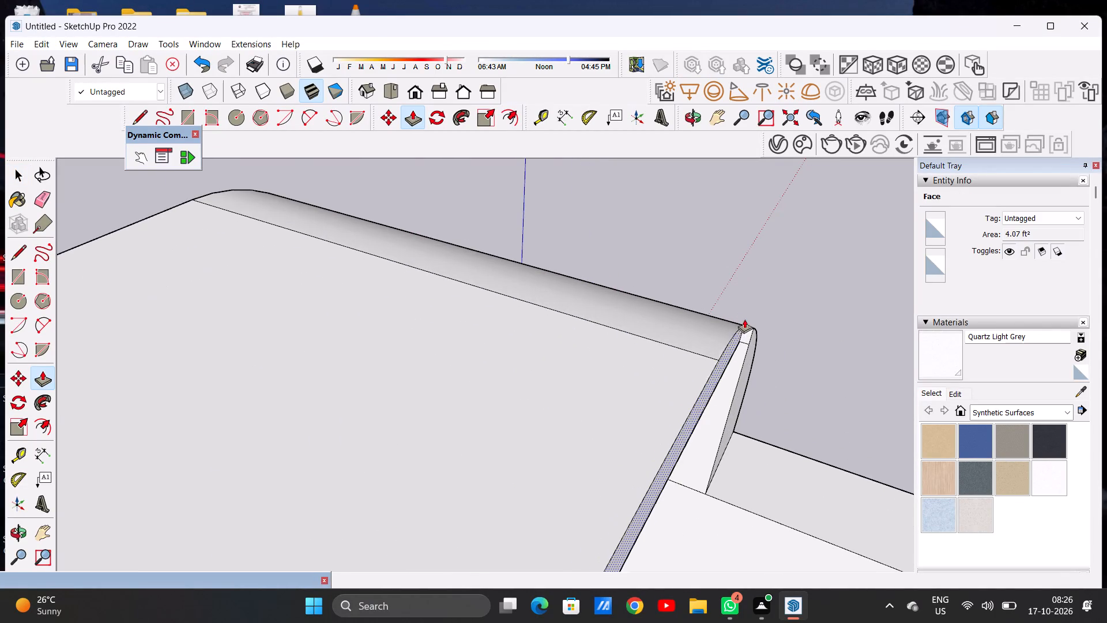
left_click(755, 329)
key("space")
Examine the extended top slab and the front facade from above, the side and the front.
scroll(636, 334, "down", 5)
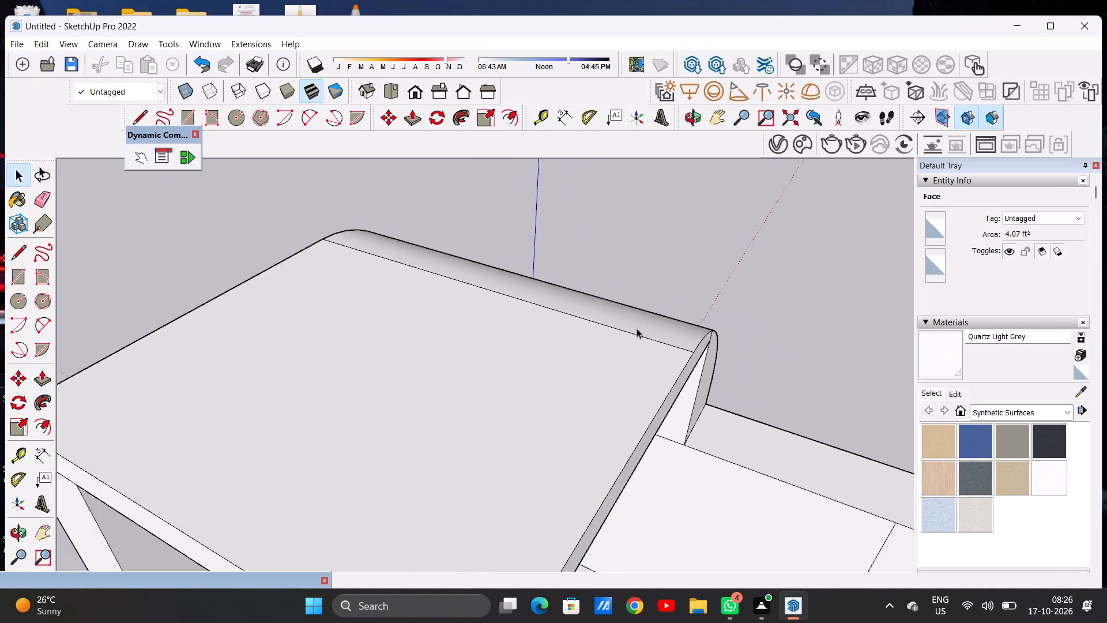
scroll(637, 328, "down", 20)
scroll(637, 328, "down", 1)
middle_click_drag(559, 372, 656, 296)
middle_click_drag(529, 369, 649, 358)
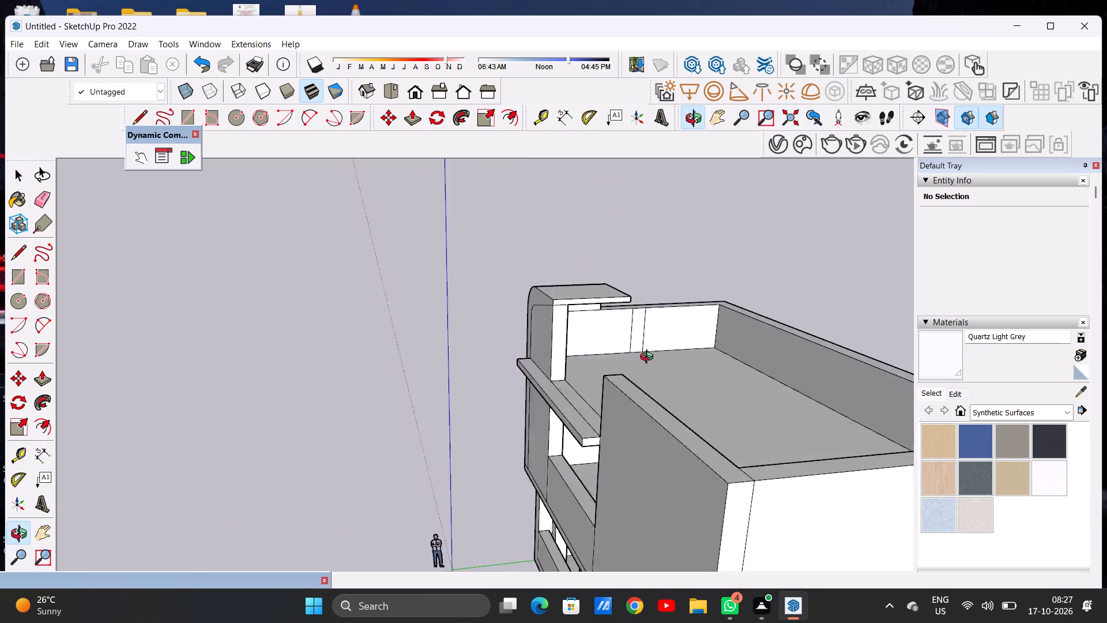
middle_click_drag(649, 358, 712, 362)
scroll(544, 387, "down", 6)
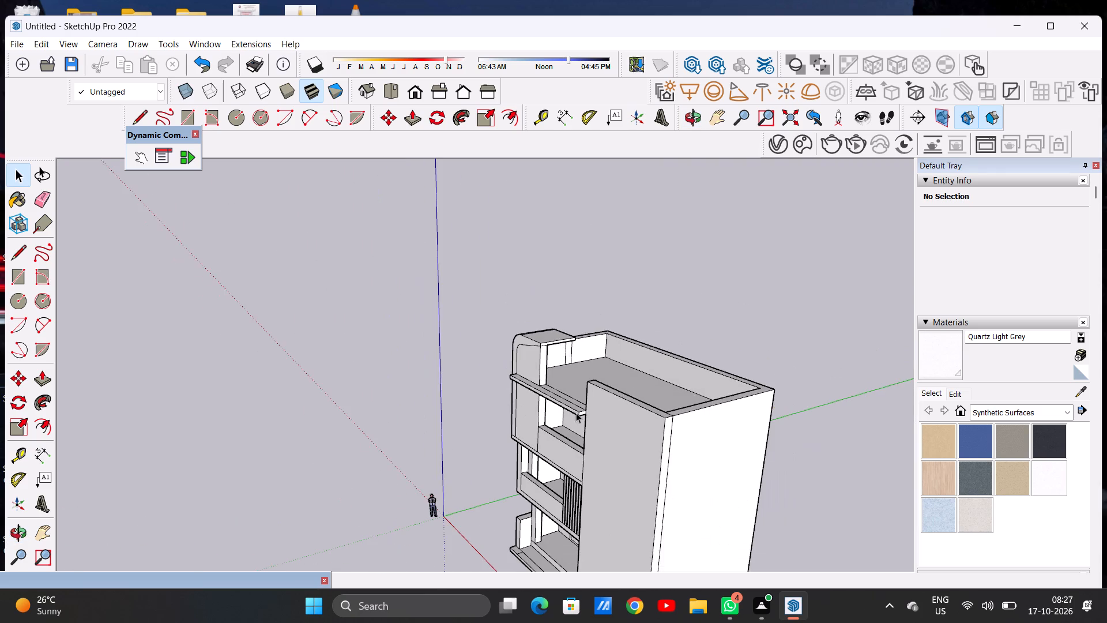
middle_click_drag(577, 412, 733, 385)
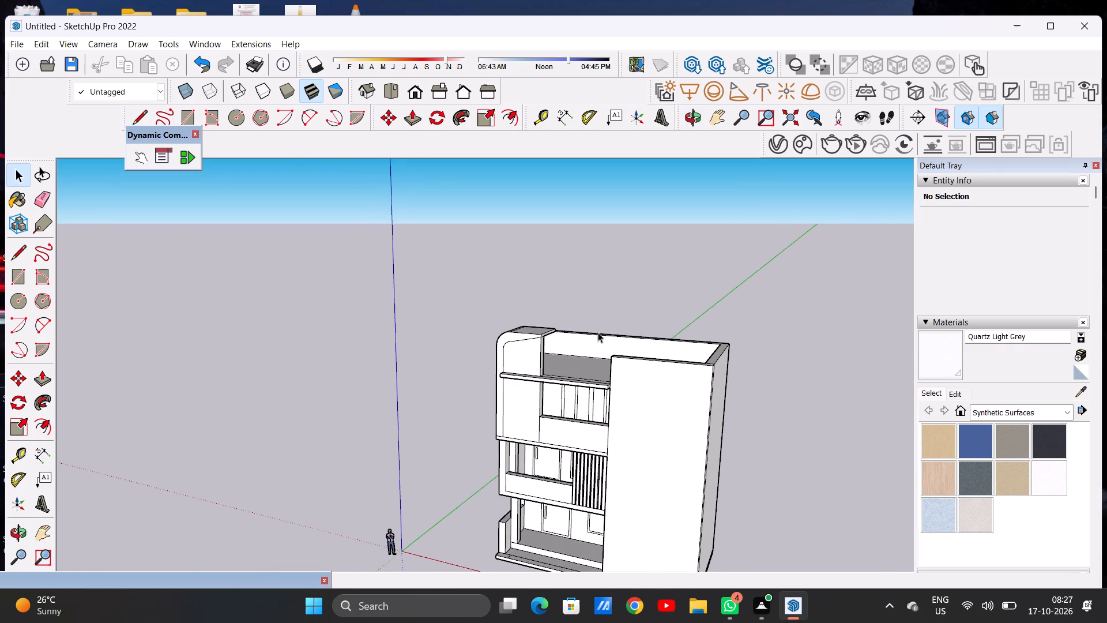
scroll(583, 326, "up", 6)
middle_click_drag(527, 381, 622, 345)
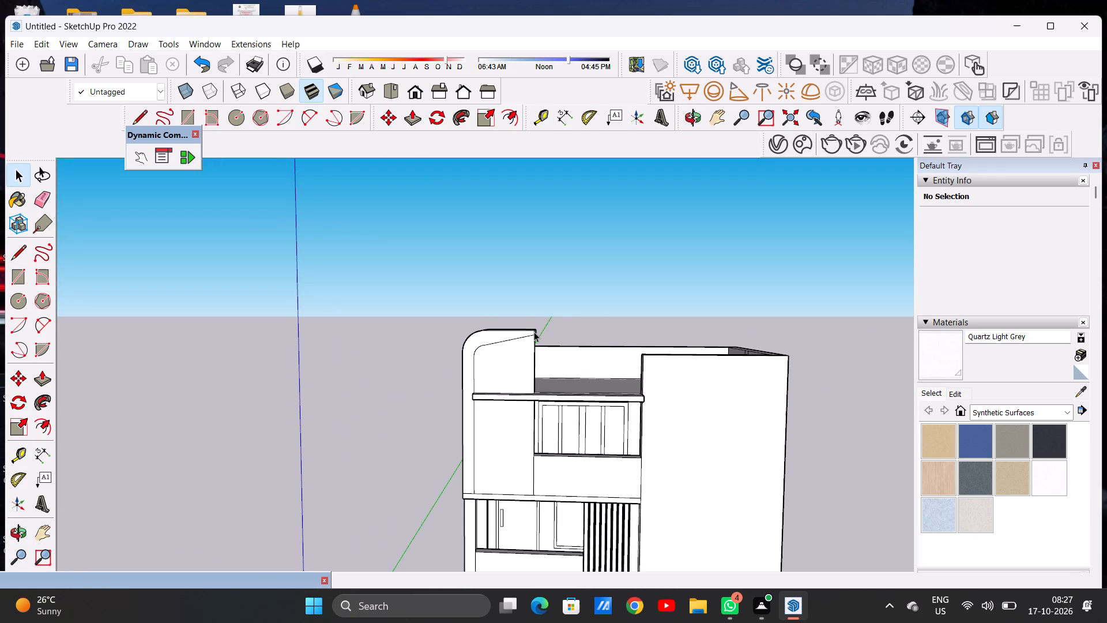
scroll(444, 358, "down", 5)
scroll(496, 340, "up", 7)
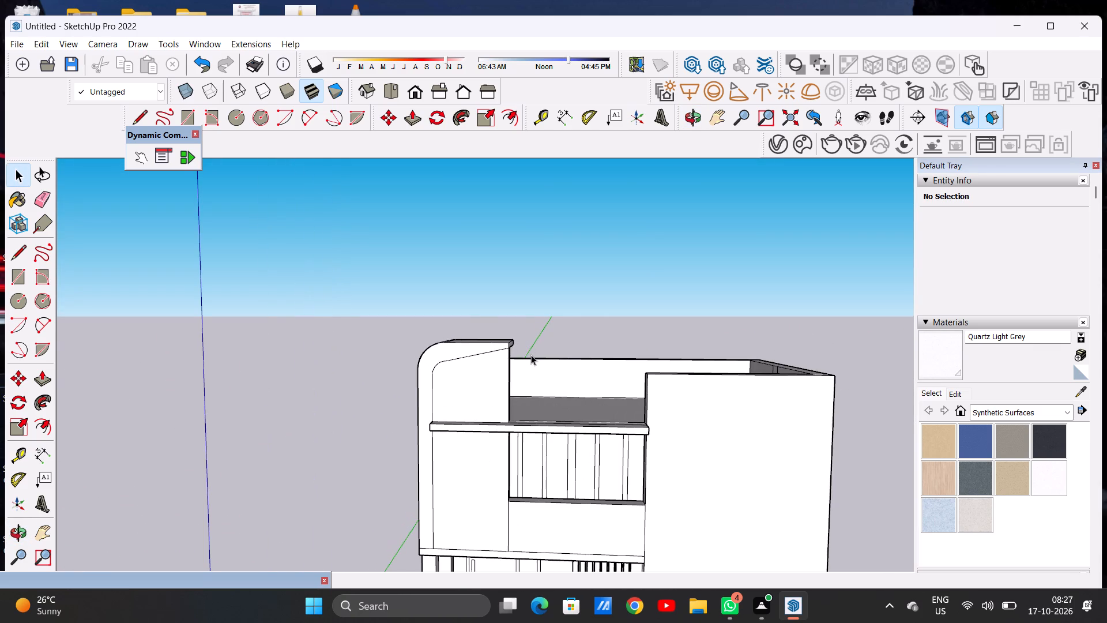
middle_click_drag(531, 355, 483, 329)
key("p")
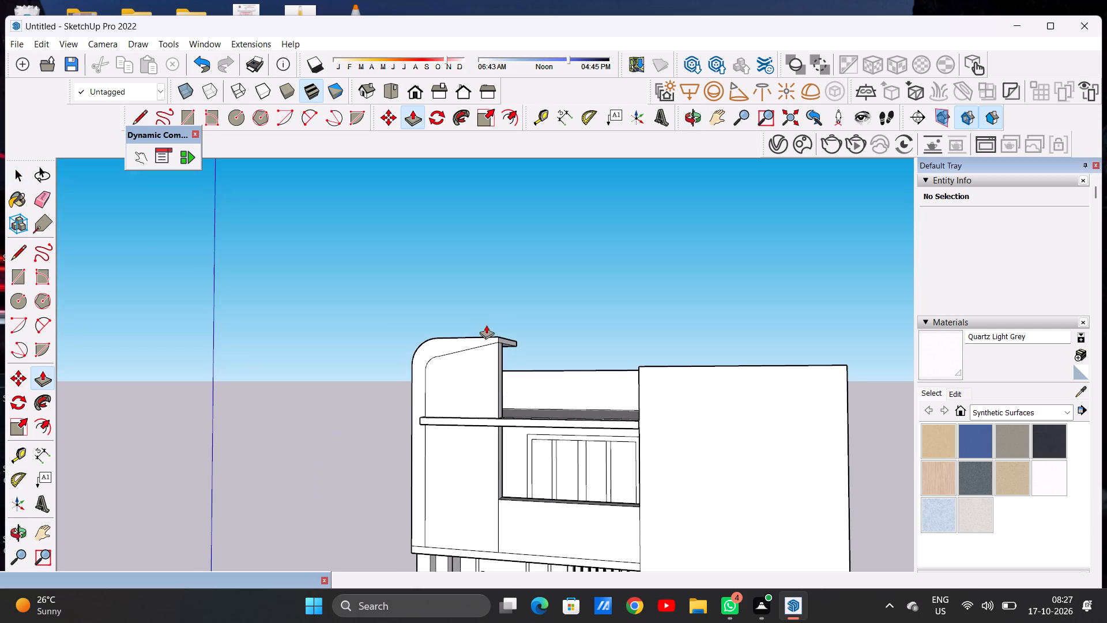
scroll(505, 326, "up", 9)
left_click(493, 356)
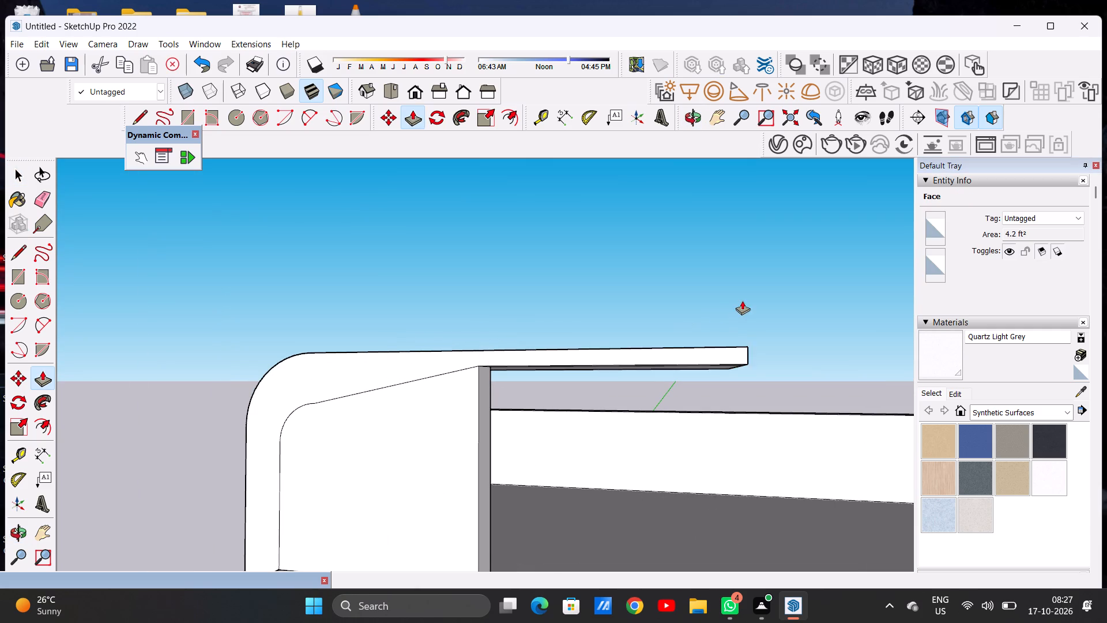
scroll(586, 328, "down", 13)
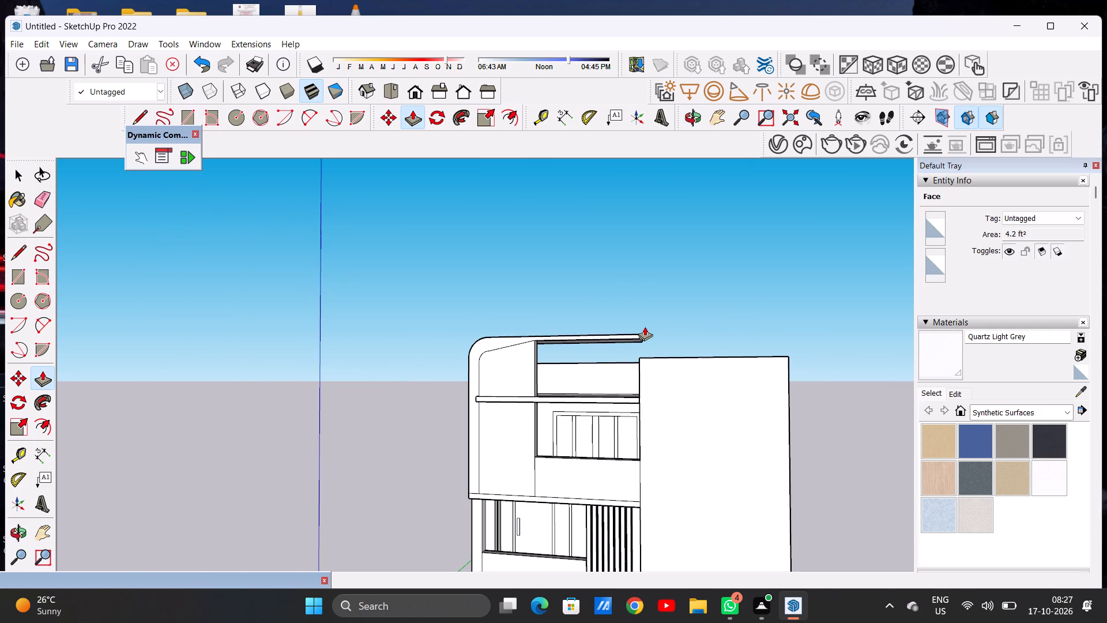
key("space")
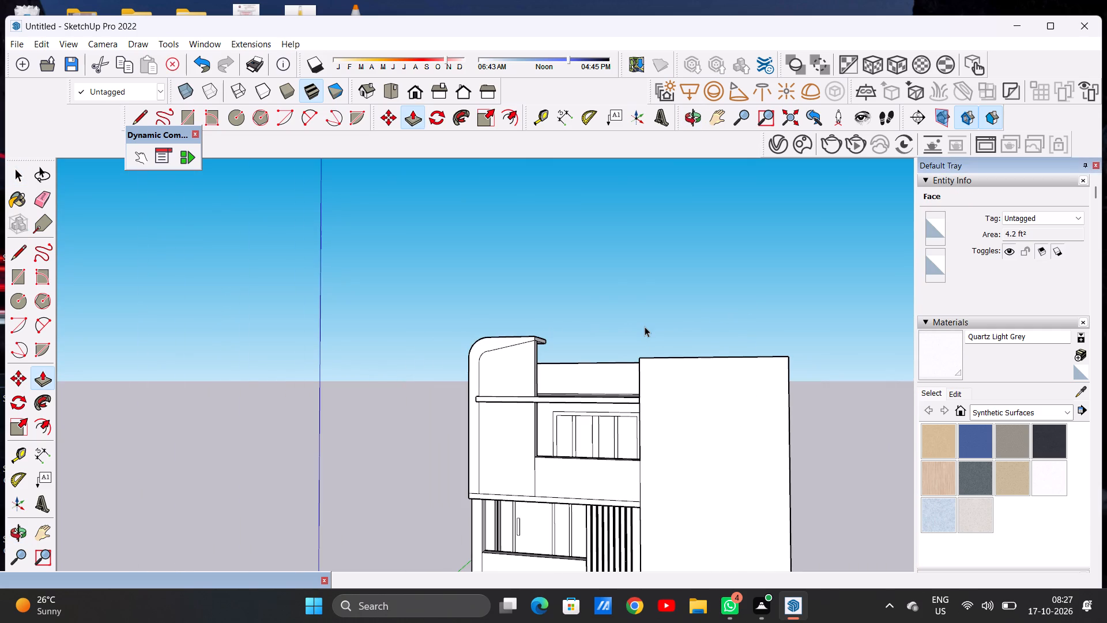
Examine the top slab's inner edge, the parapet's end face and the sloping front line up close.
scroll(420, 407, "down", 2)
middle_click_drag(502, 379, 461, 334)
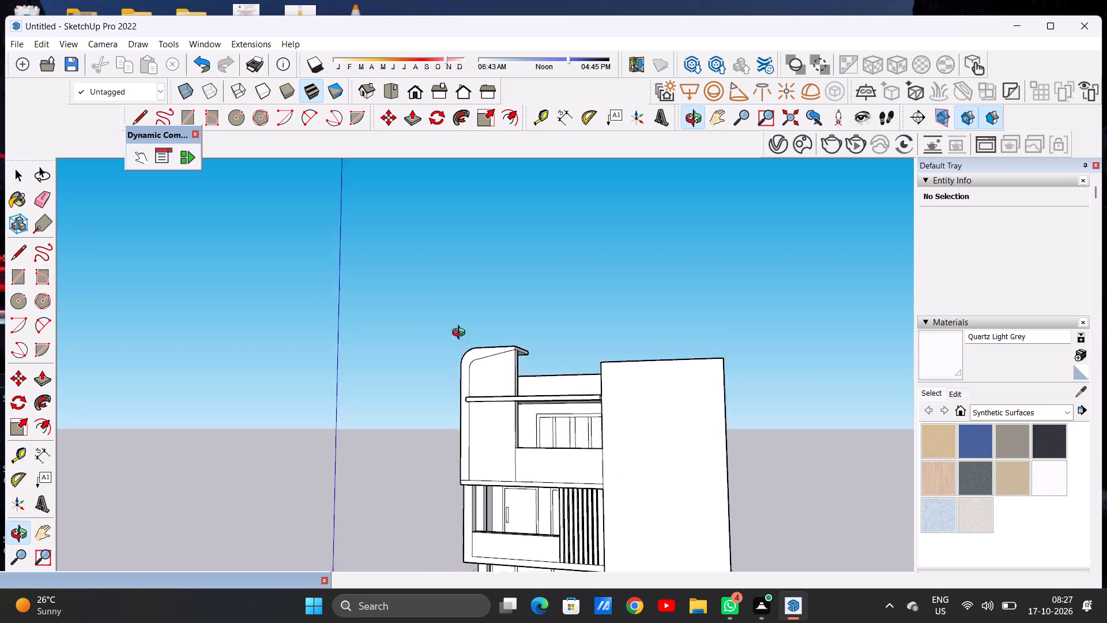
middle_click_drag(461, 334, 281, 413)
scroll(511, 370, "up", 12)
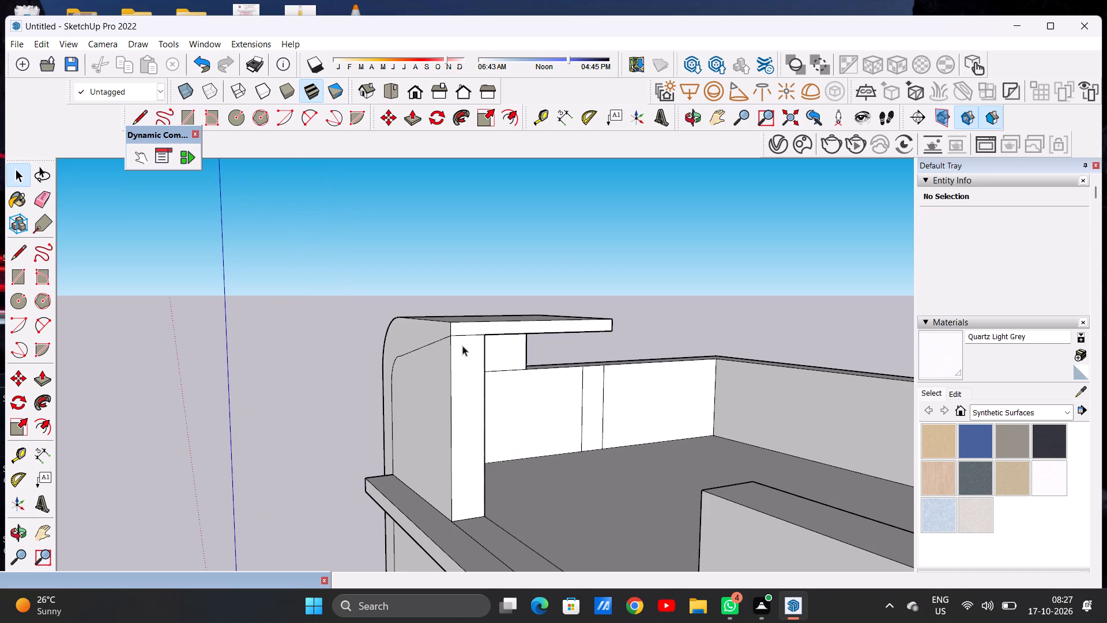
scroll(445, 340, "up", 4)
middle_click_drag(458, 344, 533, 346)
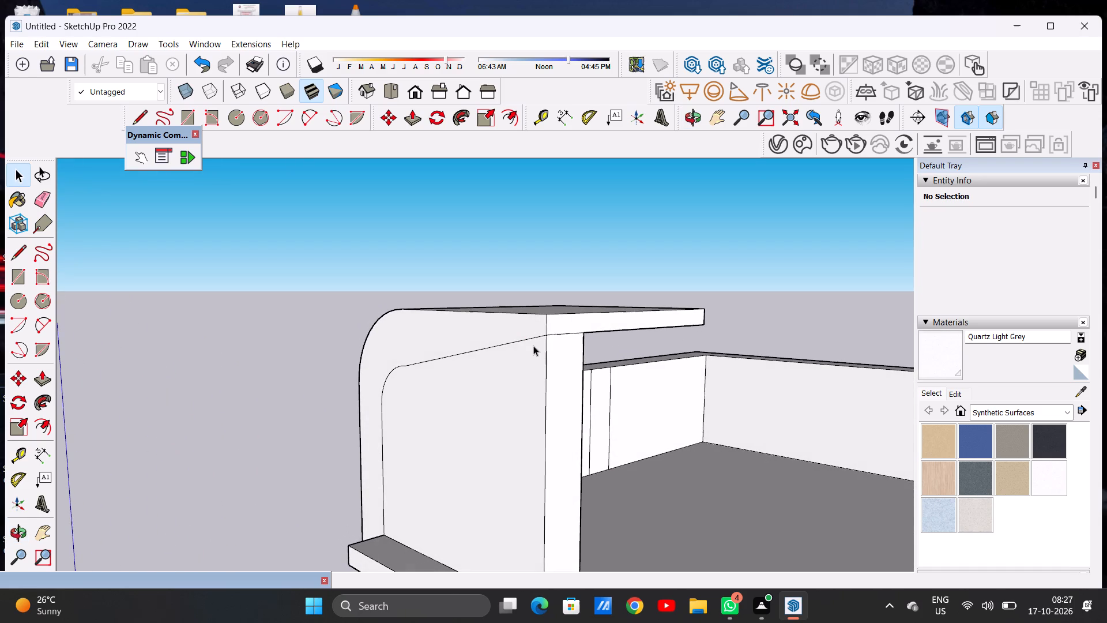
scroll(491, 345, "down", 5)
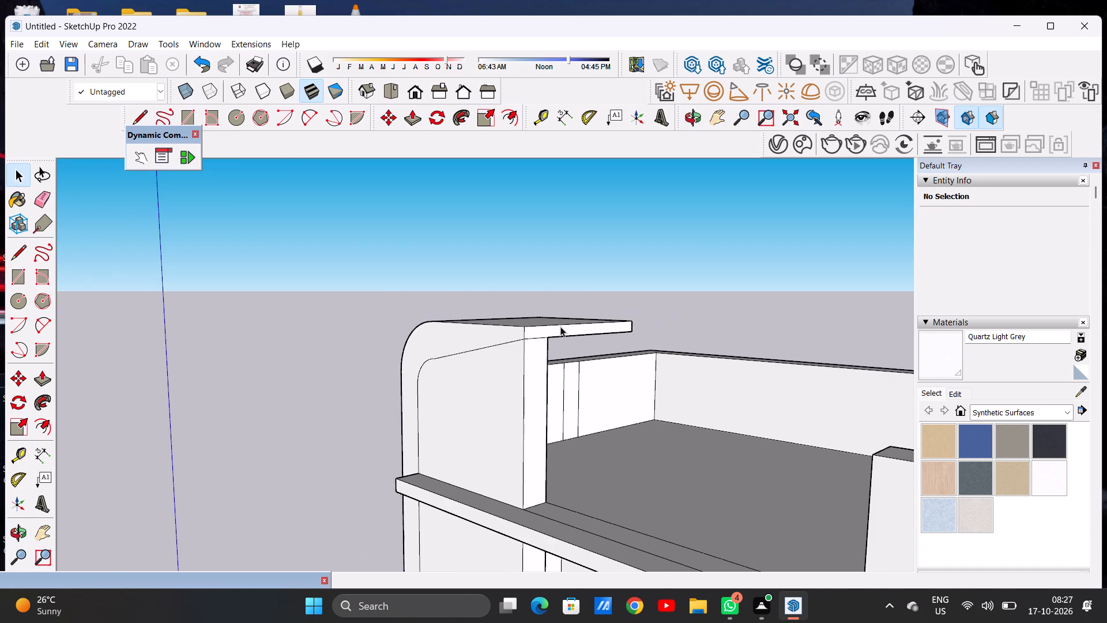
scroll(560, 326, "up", 4)
middle_click_drag(517, 335, 526, 329)
scroll(532, 326, "up", 5)
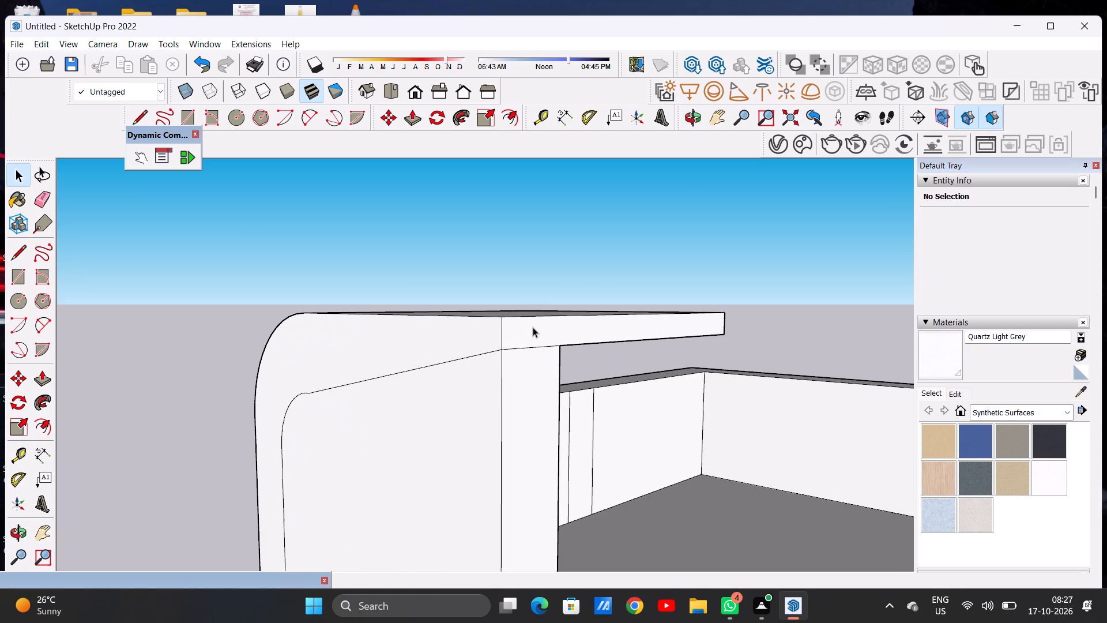
scroll(477, 324, "down", 5)
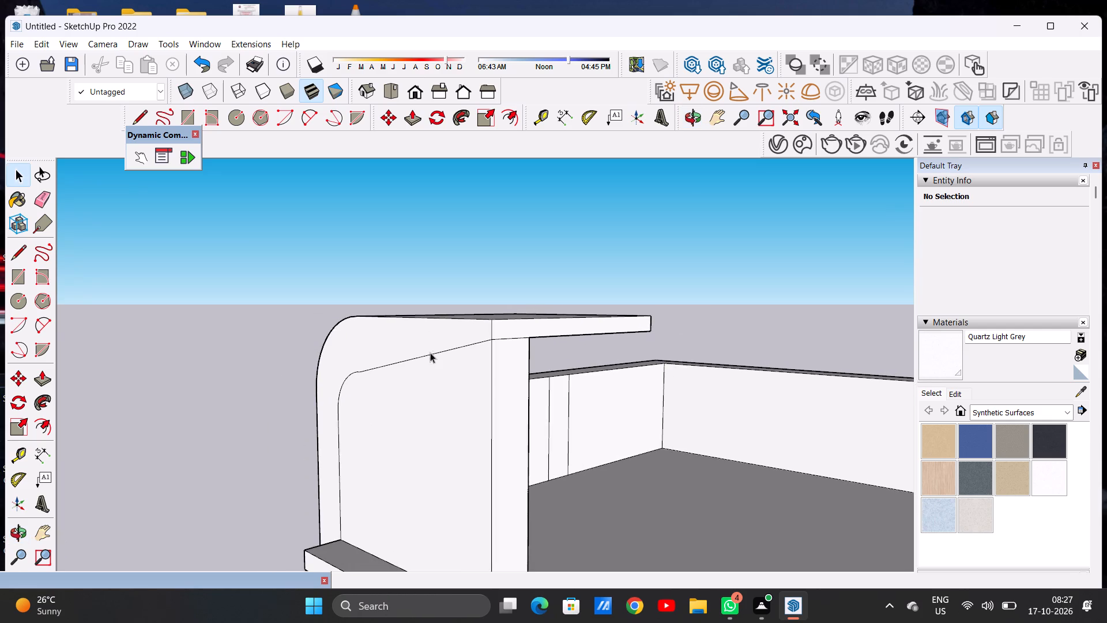
Draw a line on the raised parapet's front face from the inner curve's upper end to the parapet's top inner corner.
middle_click_drag(436, 354, 571, 332)
scroll(410, 330, "down", 8)
middle_click_drag(437, 348, 499, 333)
scroll(532, 320, "up", 2)
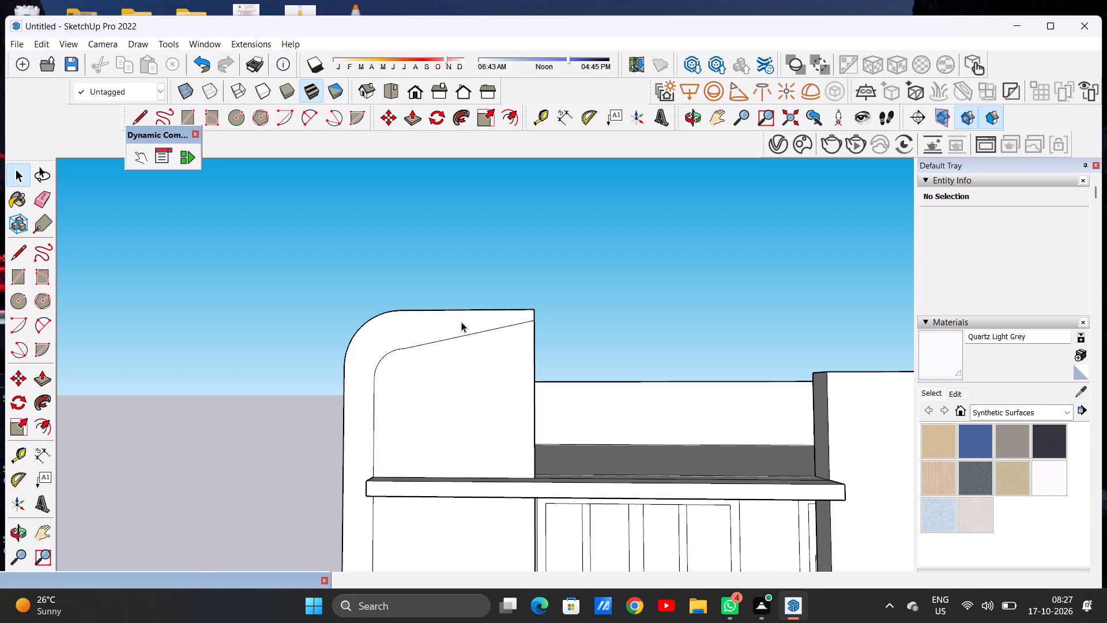
scroll(439, 342, "down", 14)
scroll(466, 339, "up", 7)
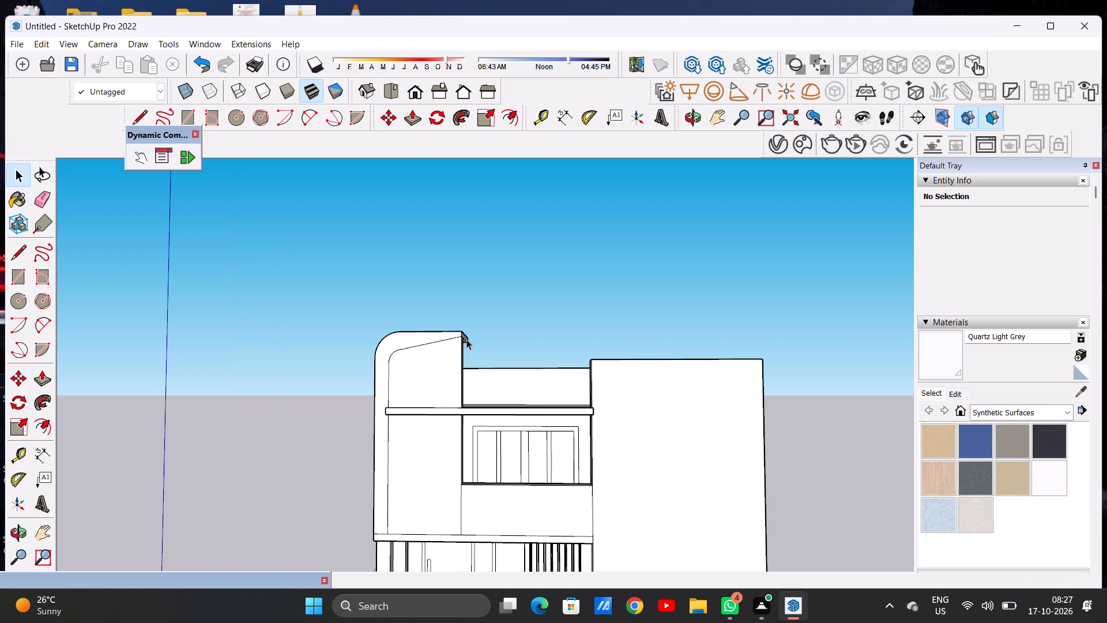
scroll(465, 338, "up", 17)
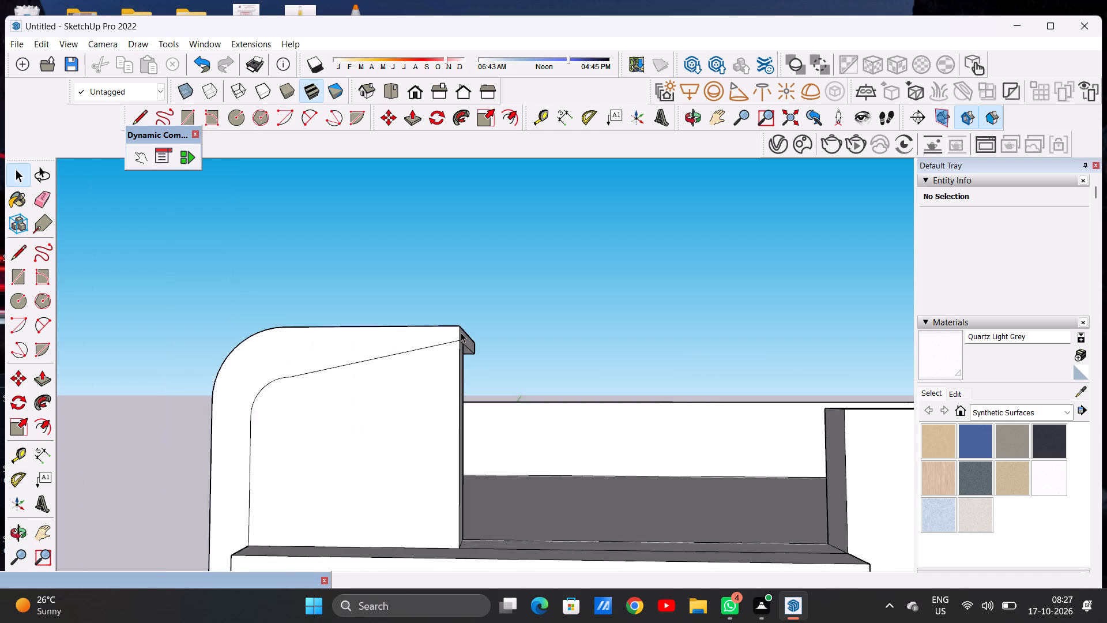
scroll(461, 332, "up", 2)
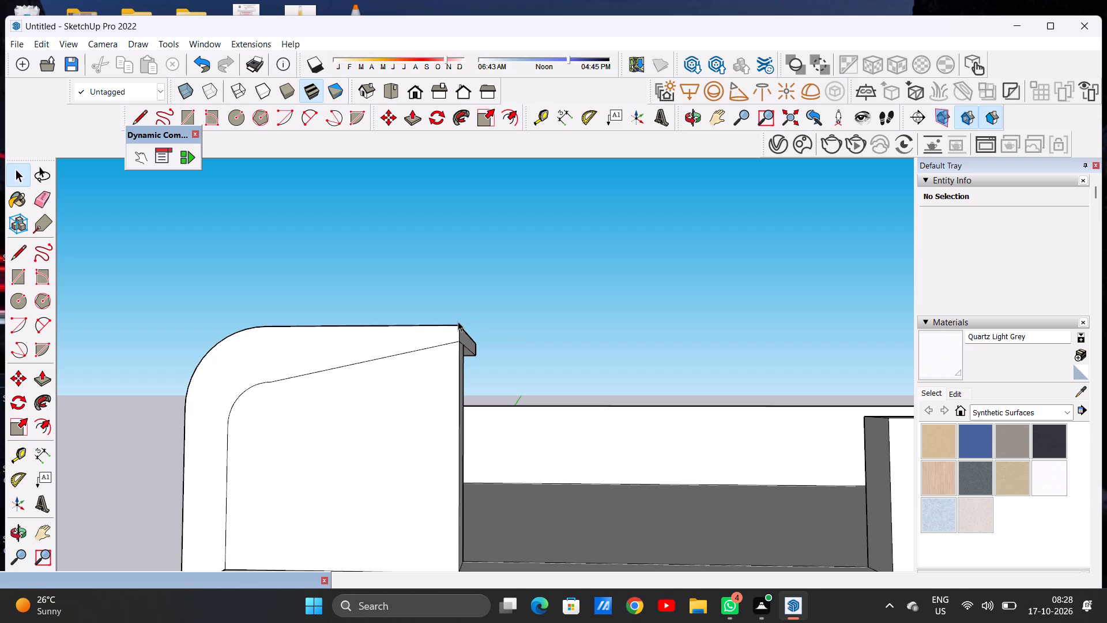
key("p")
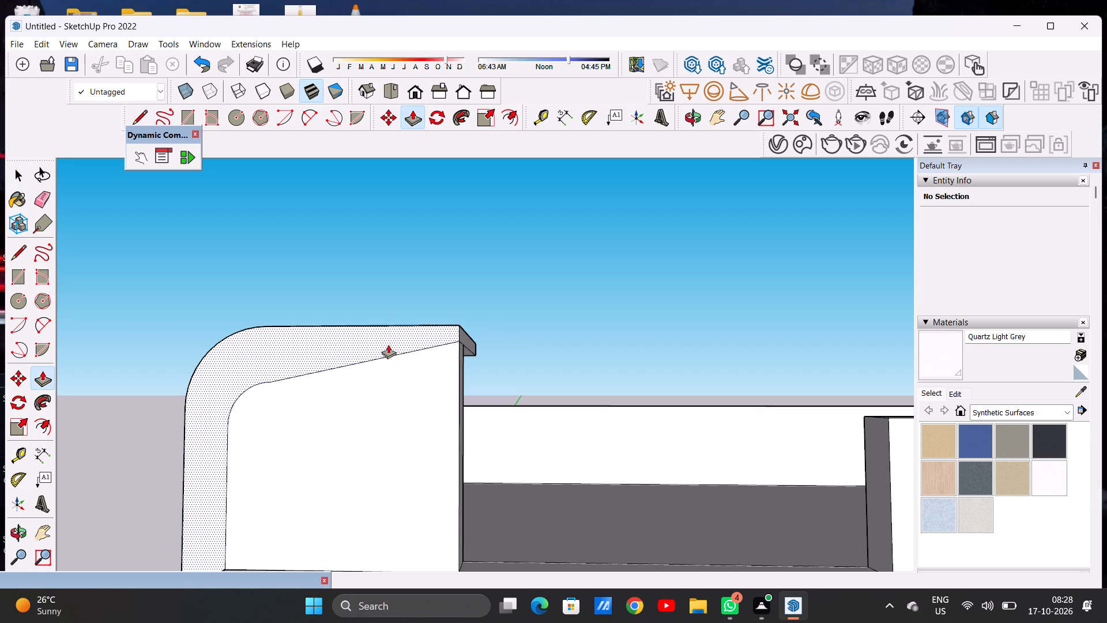
key("space")
type("L")
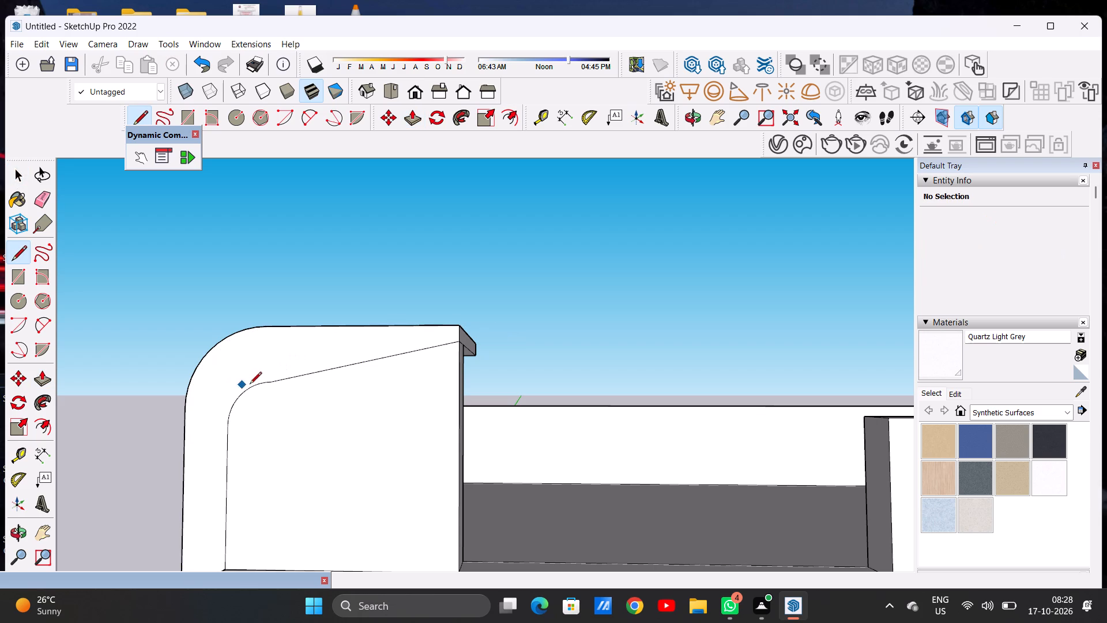
left_click(266, 380)
left_click(459, 328)
key("space")
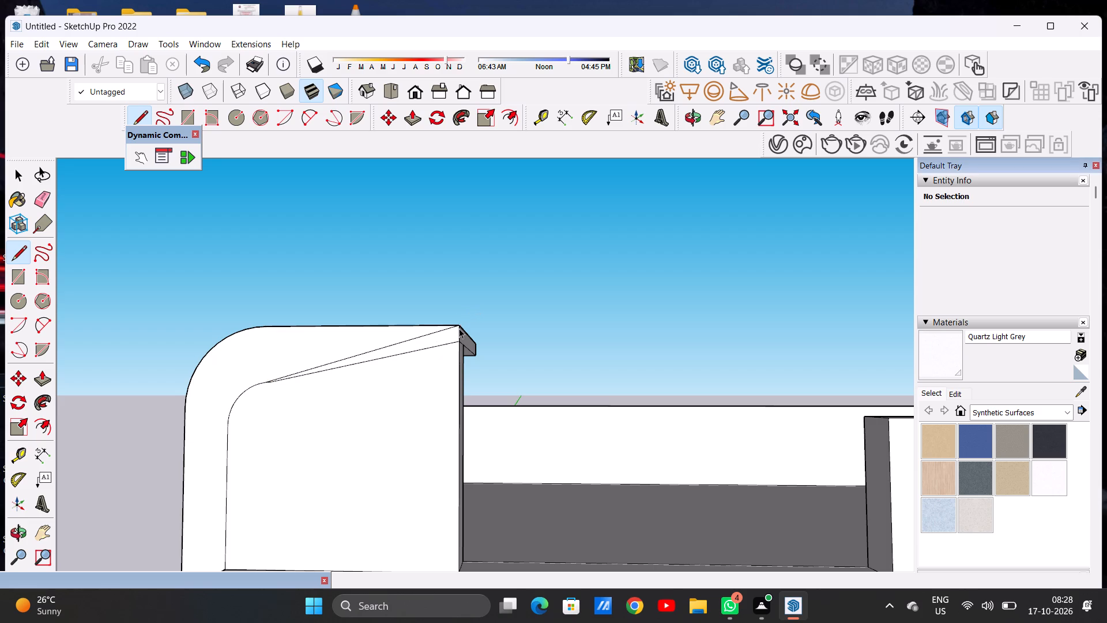
Erase the old lower sloping line and its leftover short segment at the end of the inner curve.
scroll(307, 384, "up", 8)
key("e")
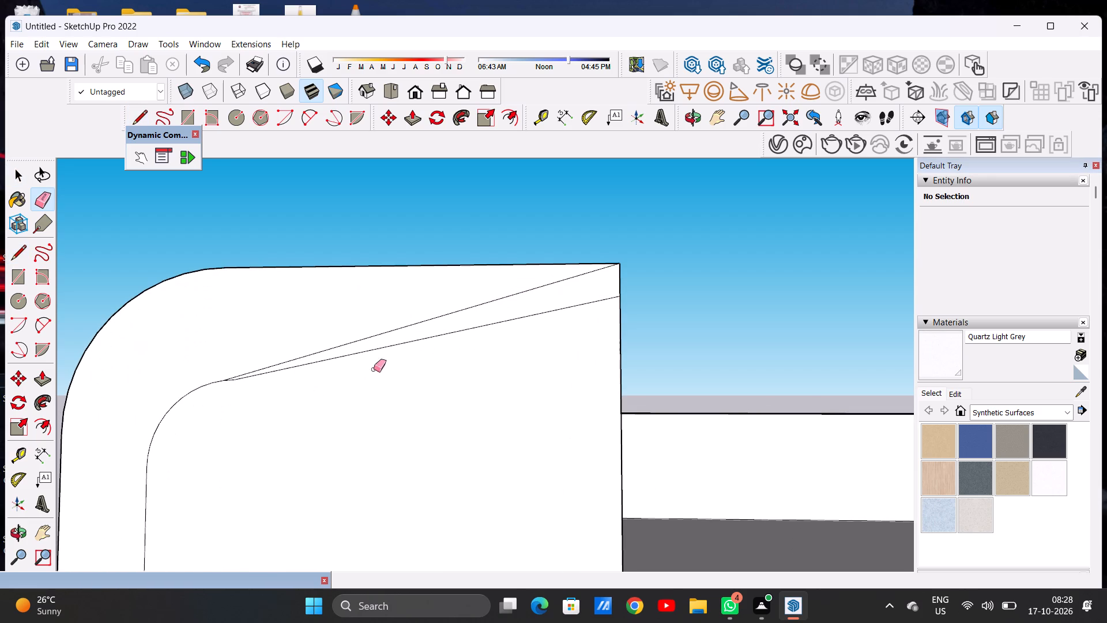
left_click_drag(442, 329, 446, 340)
scroll(234, 388, "up", 3)
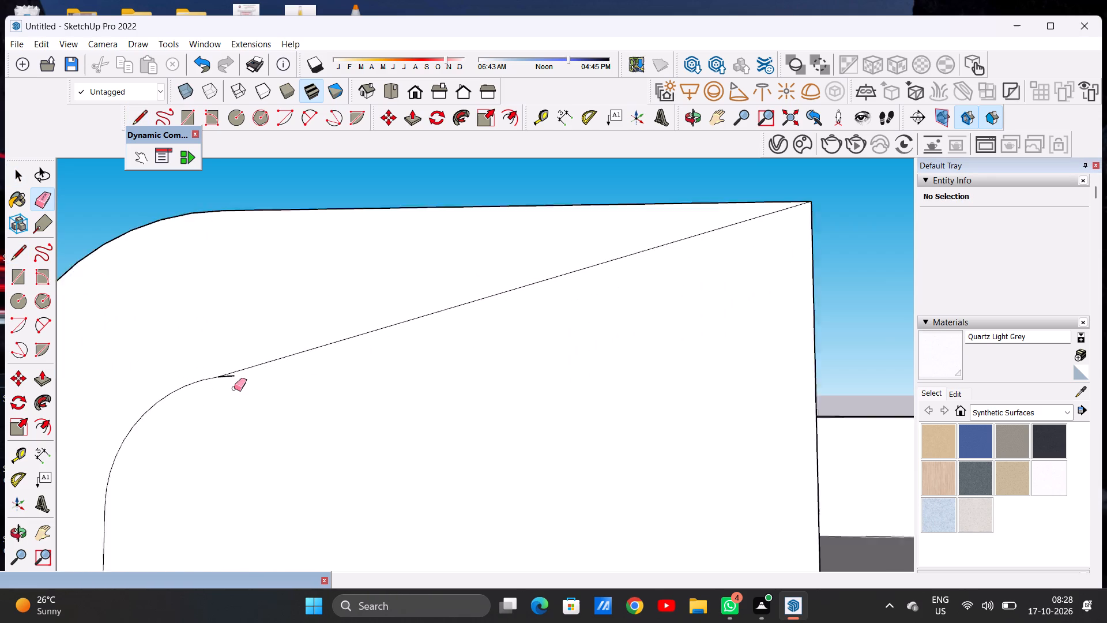
scroll(234, 388, "up", 12)
left_click(220, 362)
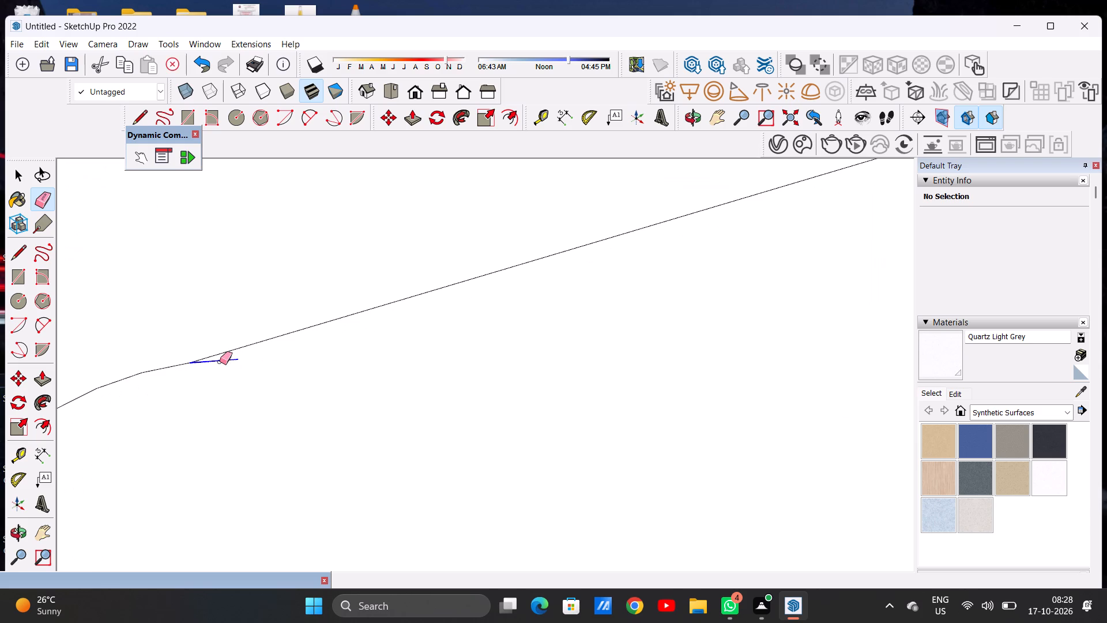
key("space")
Examine from above the corner where the new sloping line meets the top slab's edge.
scroll(243, 433, "down", 20)
scroll(243, 433, "down", 4)
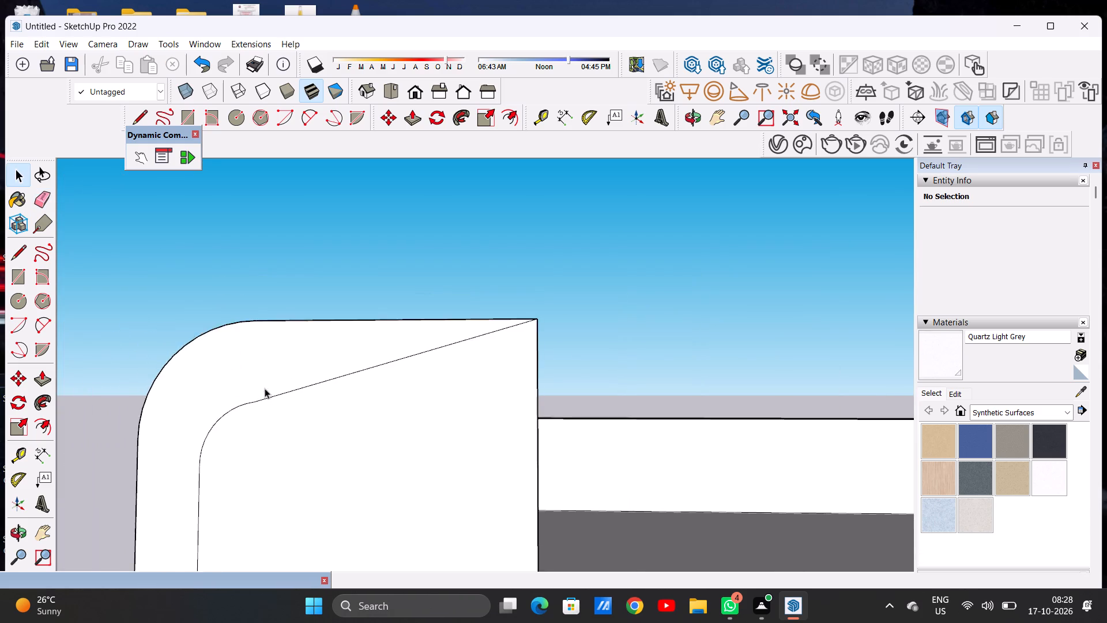
scroll(265, 388, "down", 3)
scroll(434, 361, "up", 7)
middle_click_drag(464, 346, 401, 410)
scroll(463, 376, "down", 2)
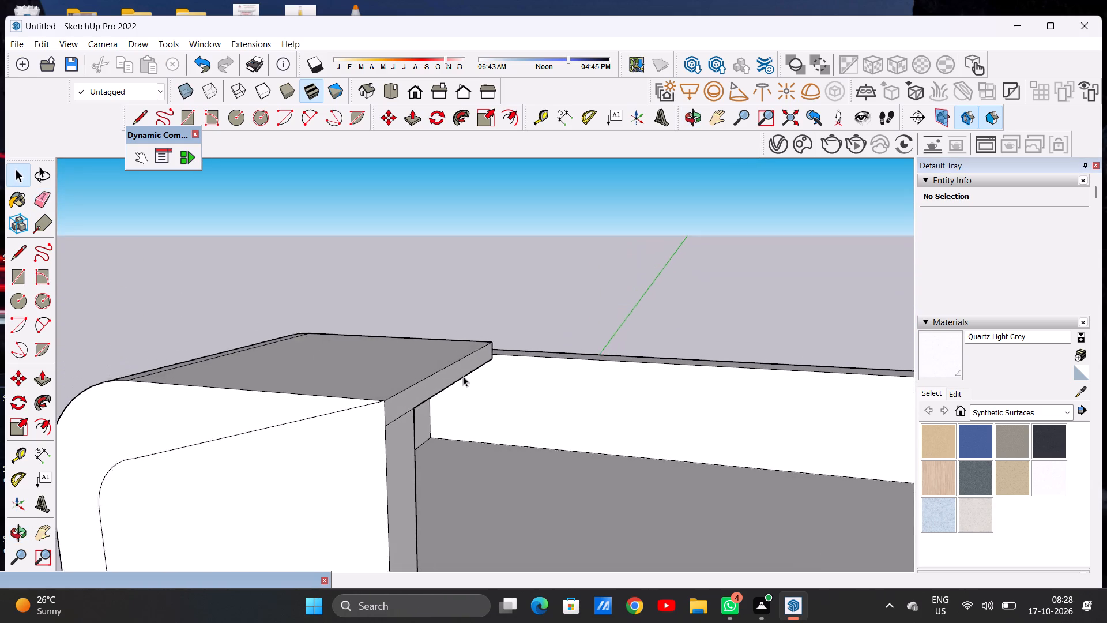
scroll(463, 376, "down", 4)
scroll(419, 382, "up", 15)
middle_click_drag(408, 410, 405, 460)
scroll(414, 423, "up", 14)
scroll(408, 440, "down", 5)
scroll(411, 419, "up", 4)
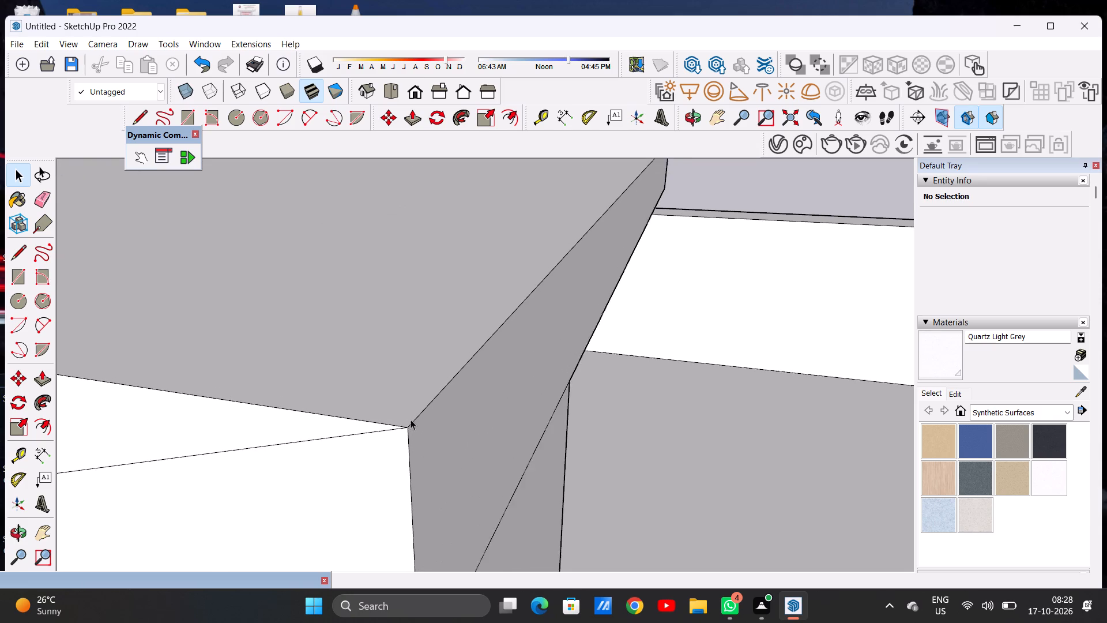
scroll(411, 419, "up", 16)
scroll(398, 437, "up", 8)
scroll(404, 435, "down", 11)
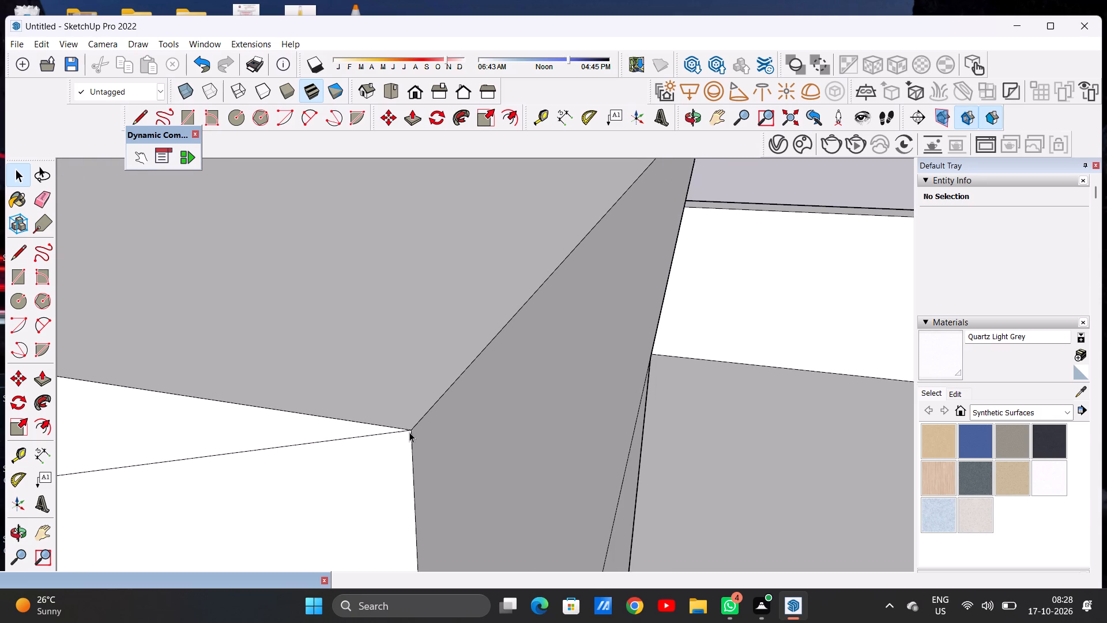
scroll(409, 432, "down", 12)
scroll(412, 414, "down", 20)
scroll(412, 414, "down", 3)
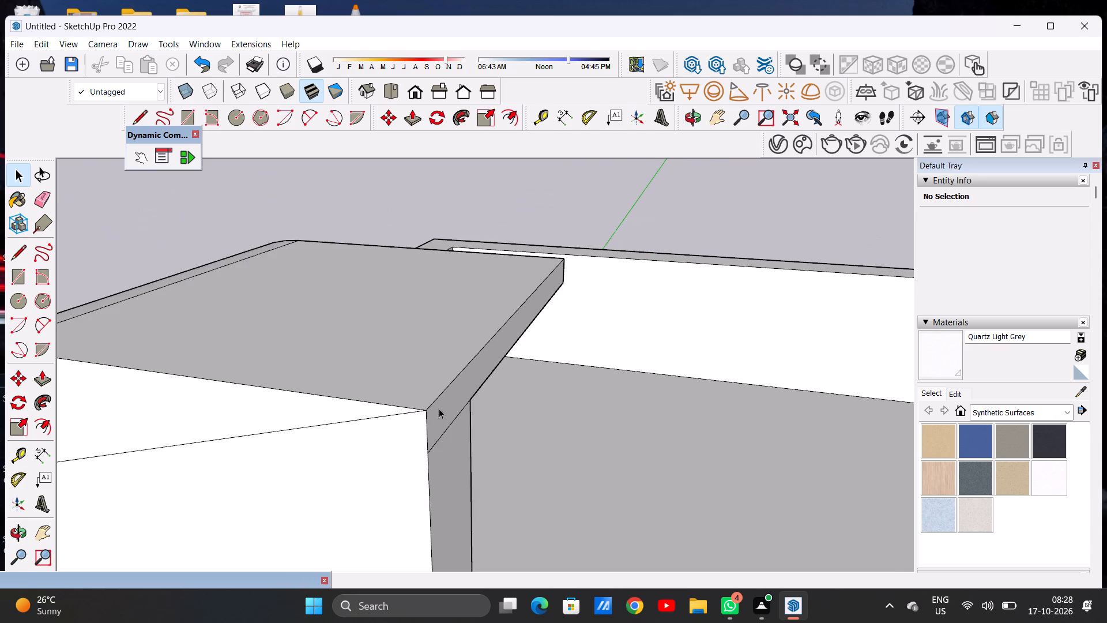
scroll(439, 415, "down", 4)
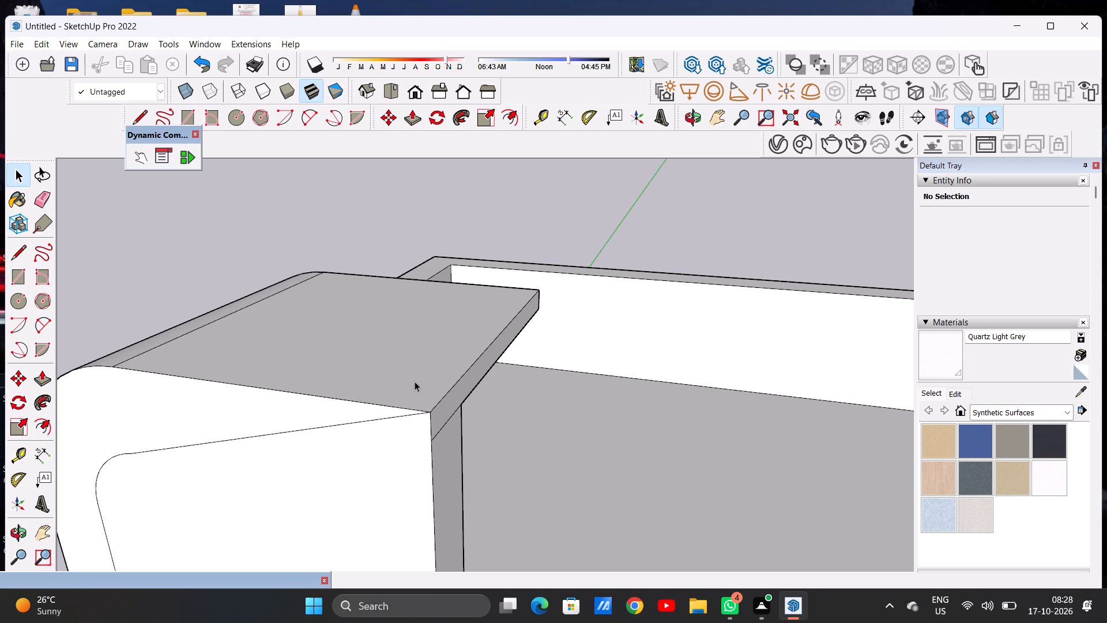
Push/Pull the flat top face of the slab over the raised parapet upward by a small thickness.
key("p")
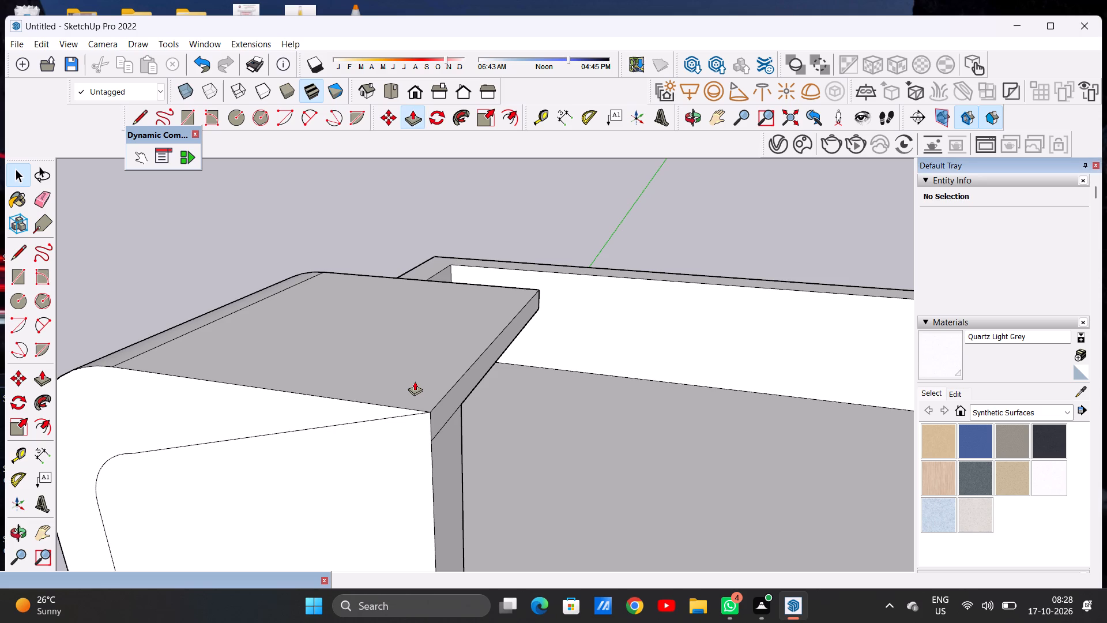
left_click(419, 388)
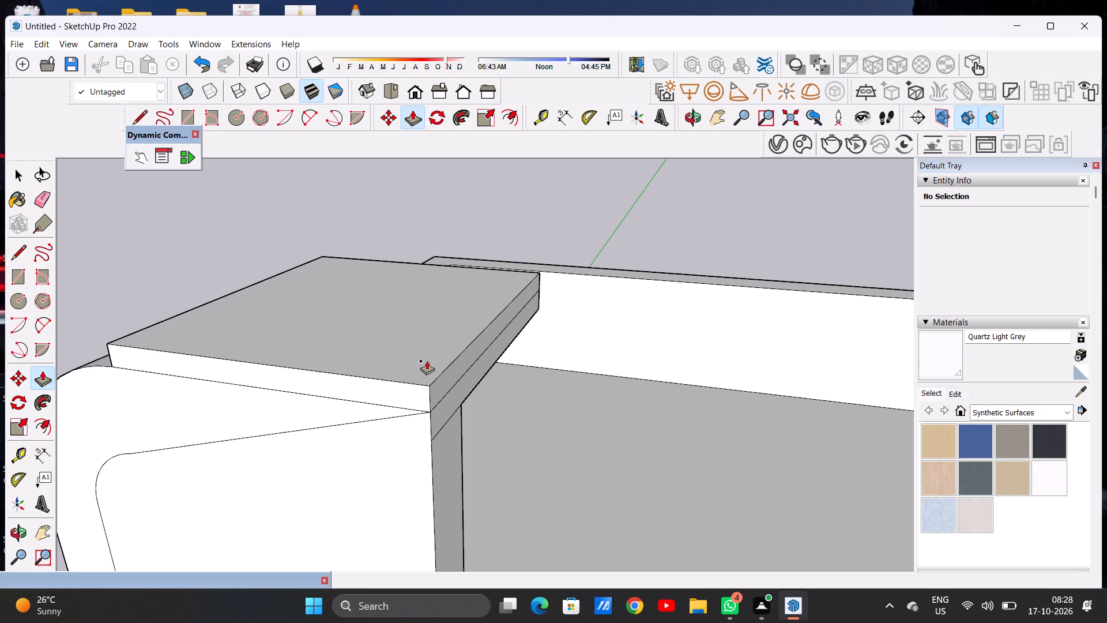
left_click(427, 361)
key("space")
Examine the thickened top slab against the rounded corner and sloping line from the front of the house.
scroll(424, 448, "down", 7)
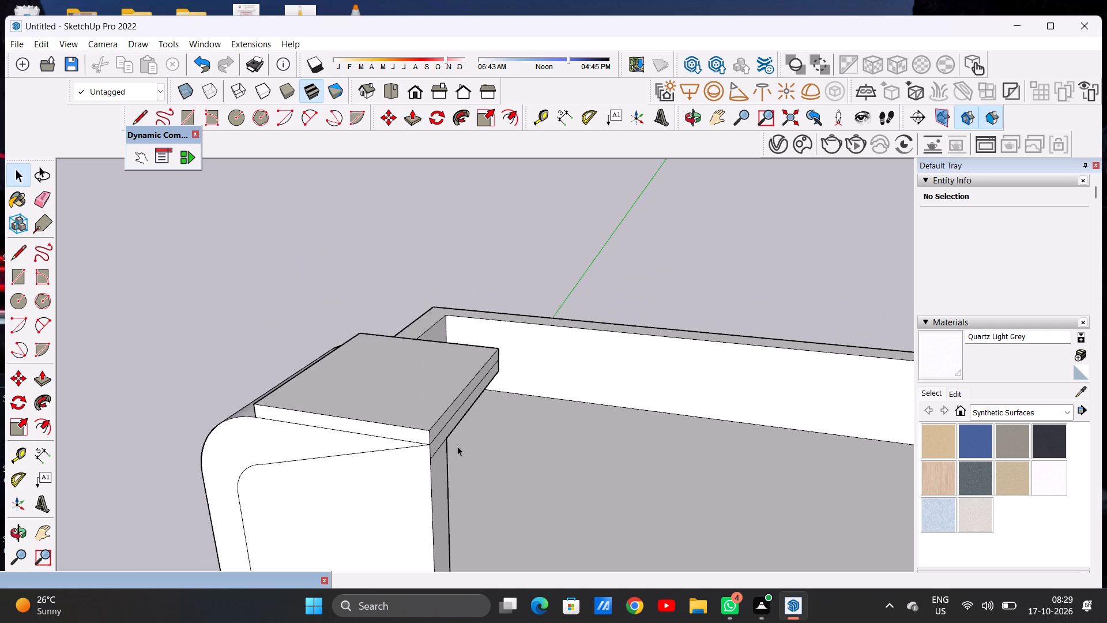
scroll(457, 446, "down", 11)
scroll(507, 467, "up", 4)
middle_click_drag(551, 500, 605, 404)
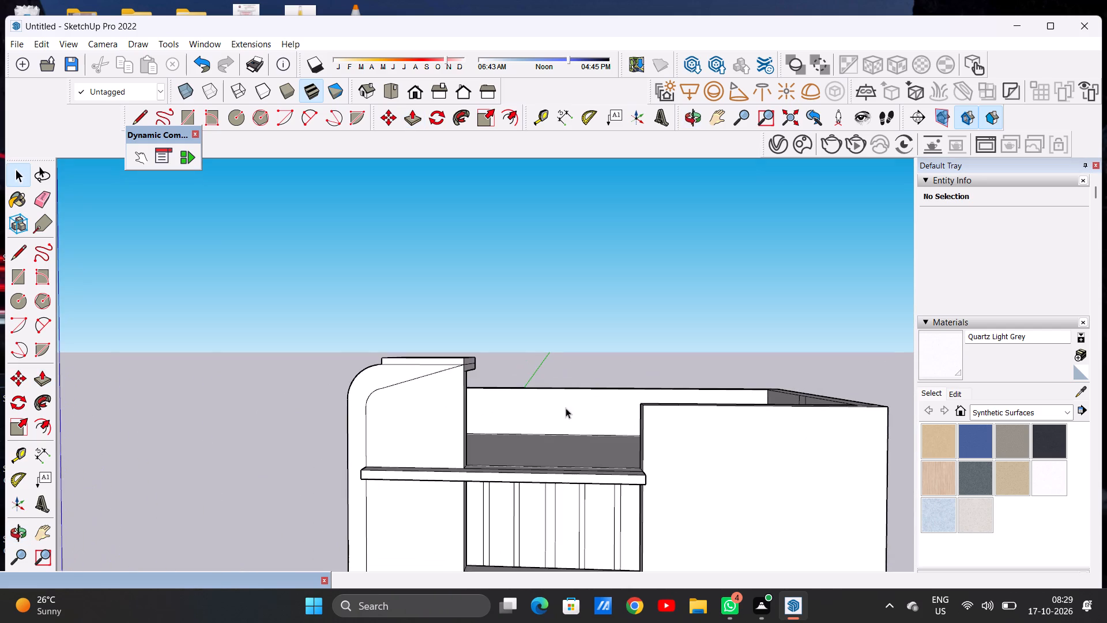
scroll(472, 412, "down", 6)
scroll(450, 388, "up", 12)
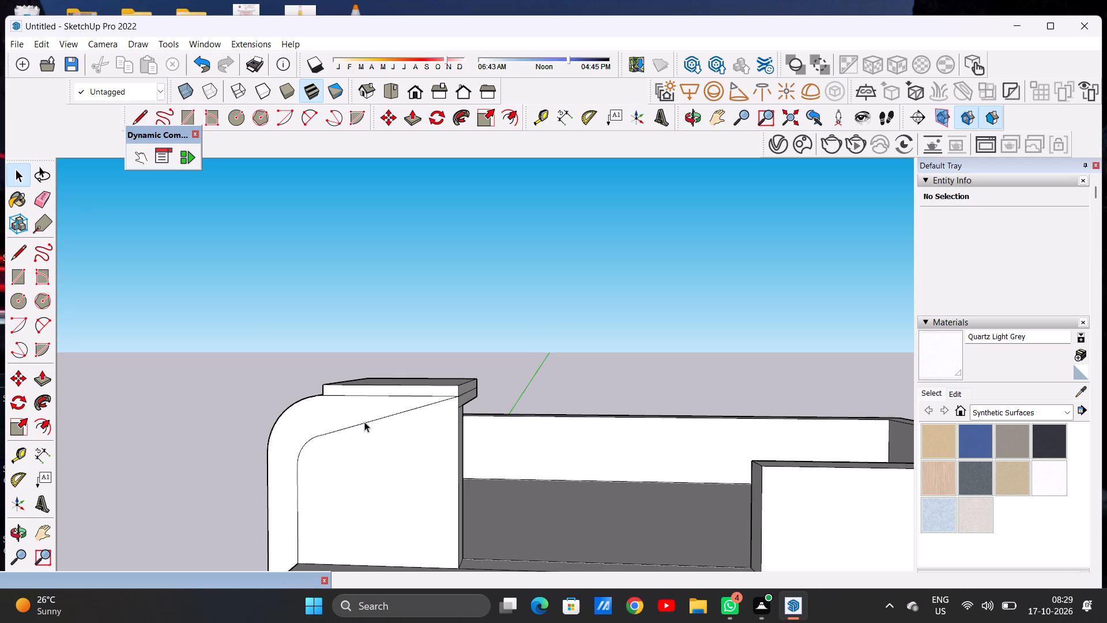
scroll(345, 427, "down", 7)
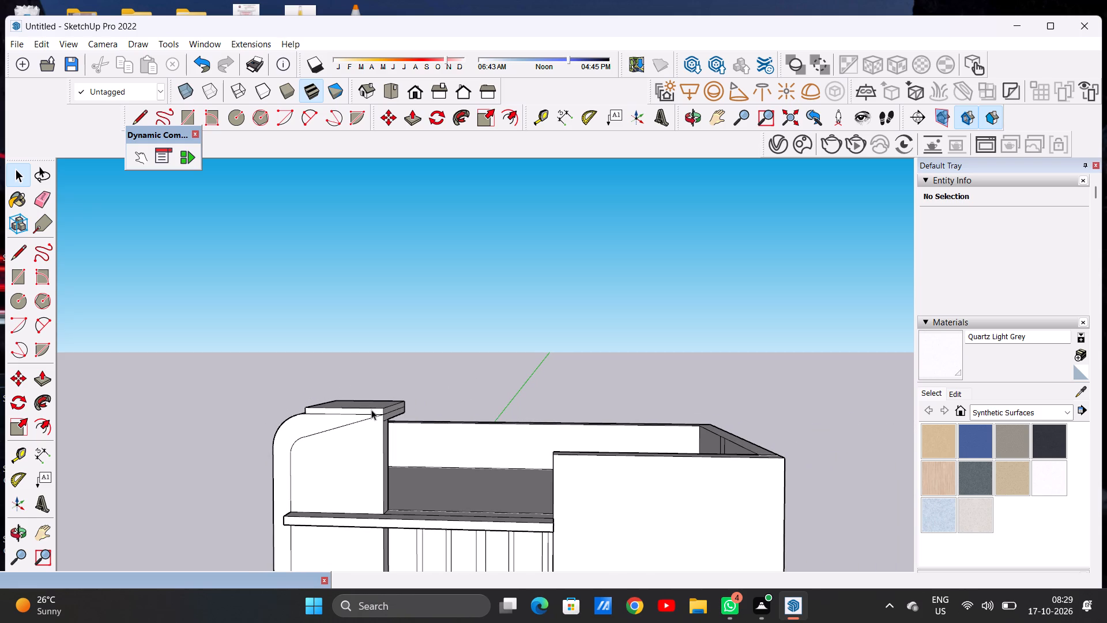
scroll(367, 430, "up", 4)
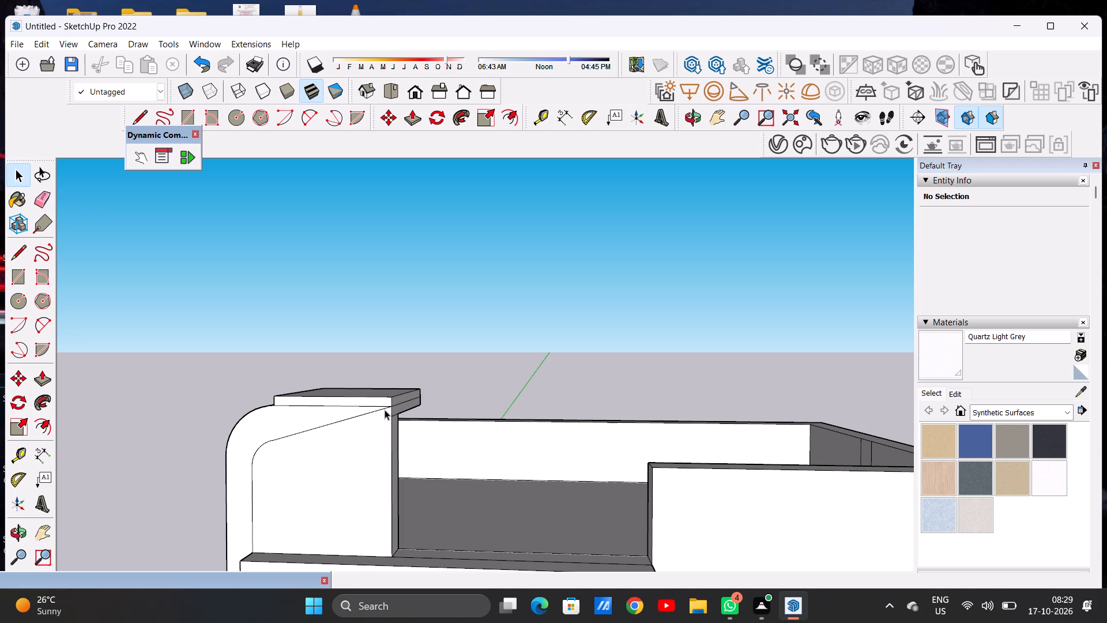
scroll(401, 414, "up", 5)
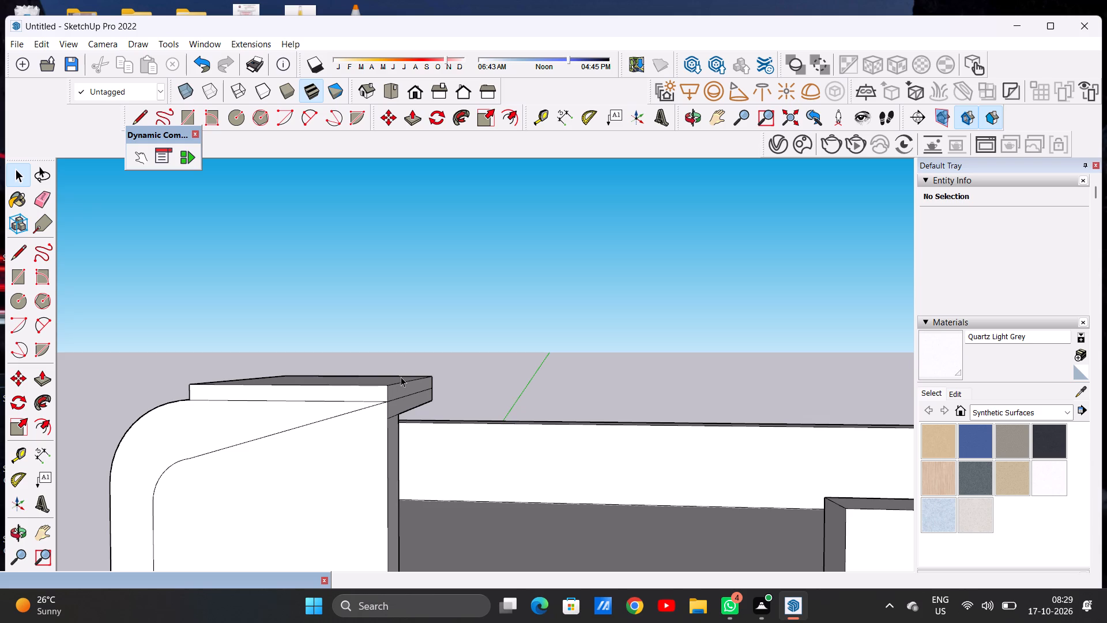
scroll(330, 414, "down", 4)
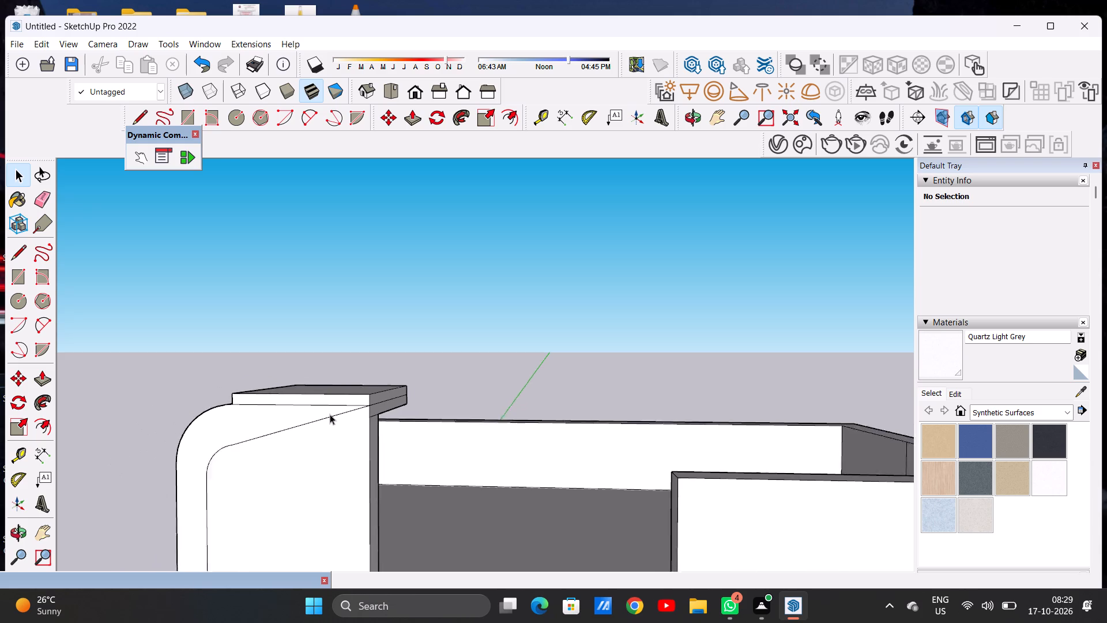
scroll(330, 414, "down", 8)
scroll(323, 413, "up", 4)
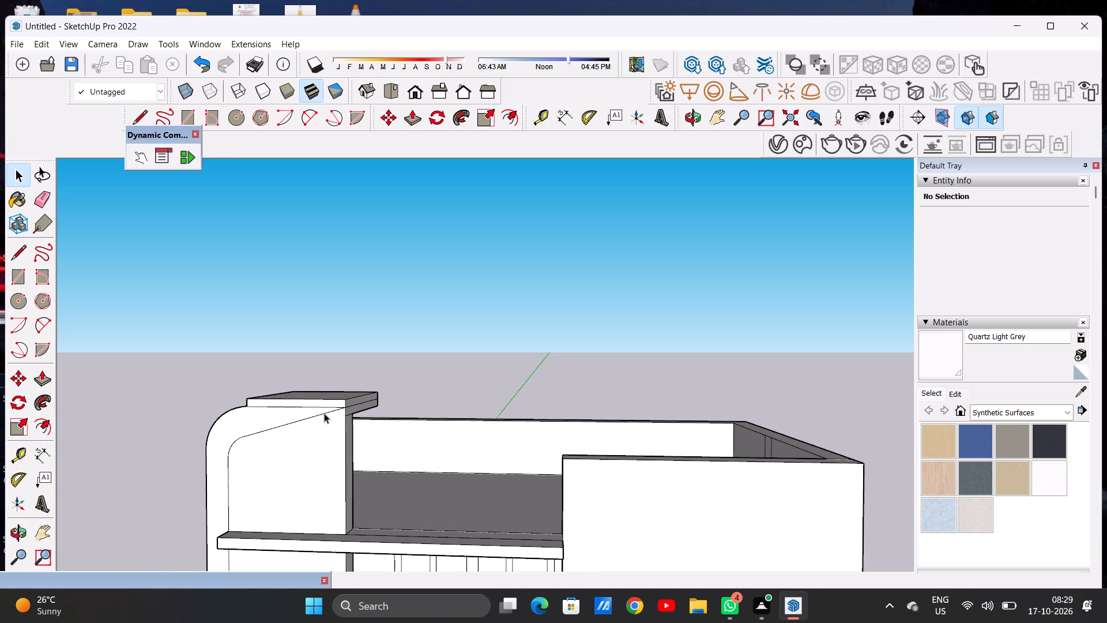
scroll(324, 413, "up", 2)
Examine the thickened slab's inner side face and the joint with the sloping line up close from several angles.
middle_click_drag(384, 430, 329, 388)
scroll(341, 389, "up", 3)
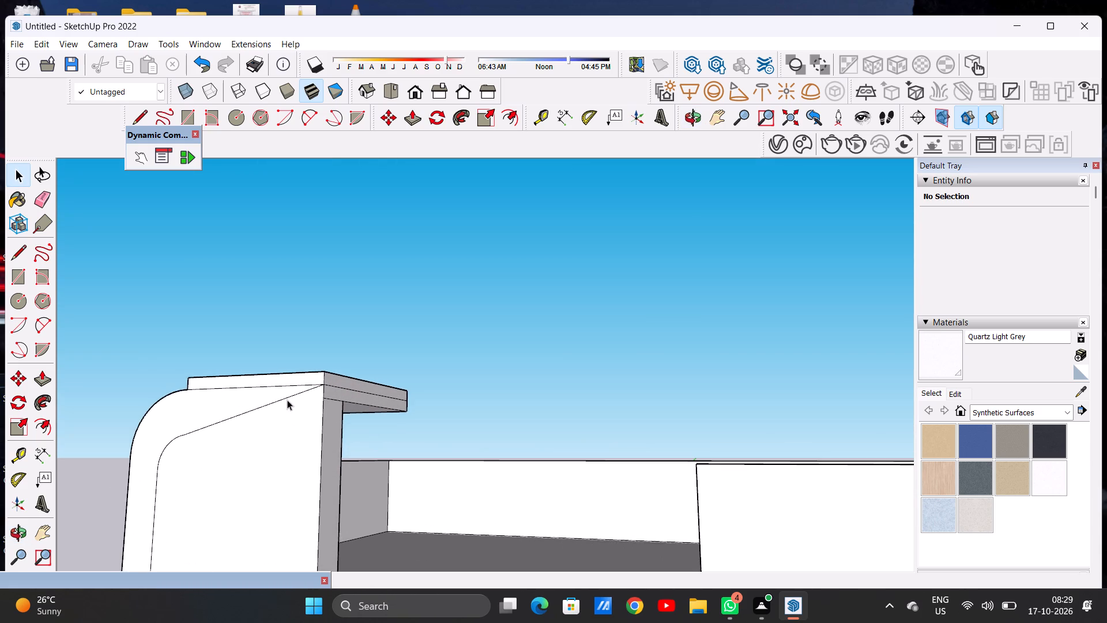
middle_click_drag(287, 400, 336, 421)
scroll(336, 421, "up", 1)
scroll(322, 433, "down", 9)
scroll(320, 433, "up", 1)
scroll(318, 422, "down", 10)
scroll(321, 420, "up", 4)
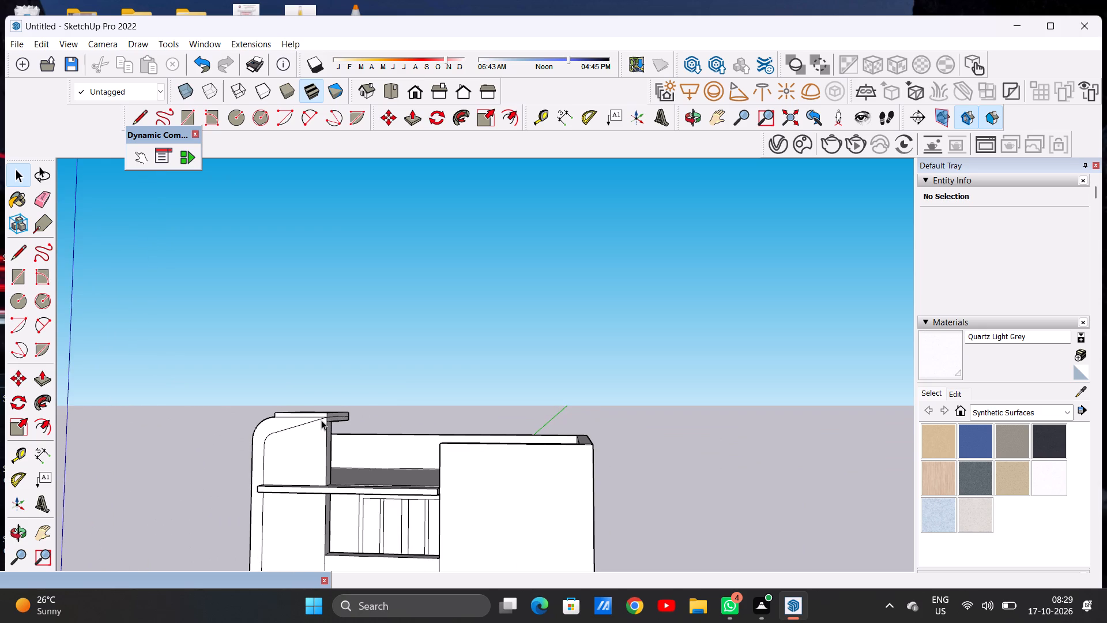
scroll(356, 426, "up", 10)
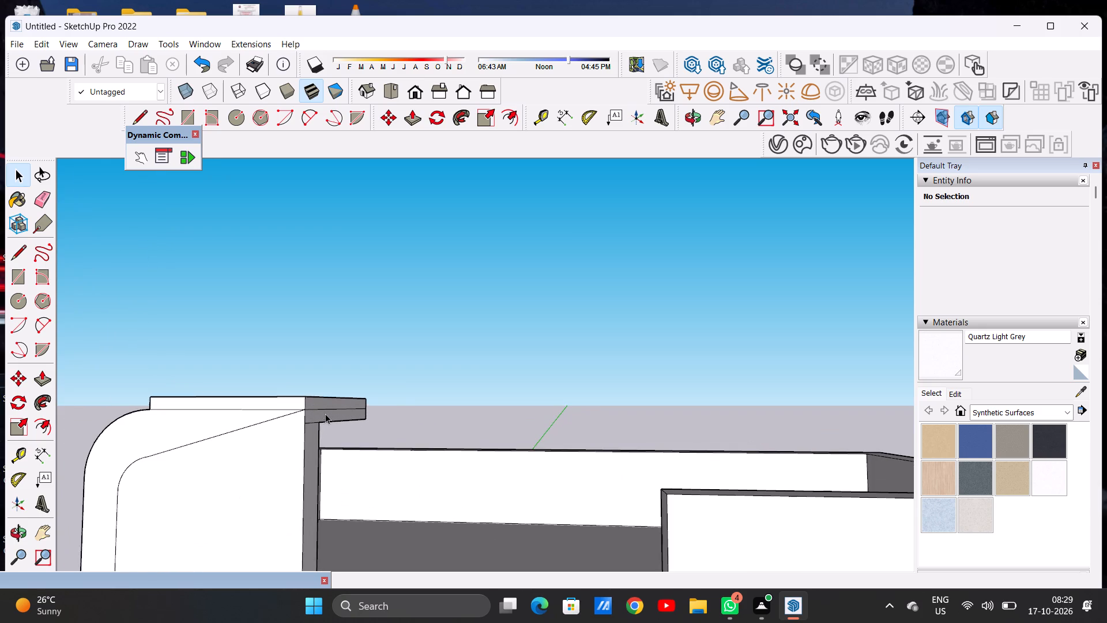
middle_click_drag(343, 404, 311, 405)
scroll(269, 414, "up", 14)
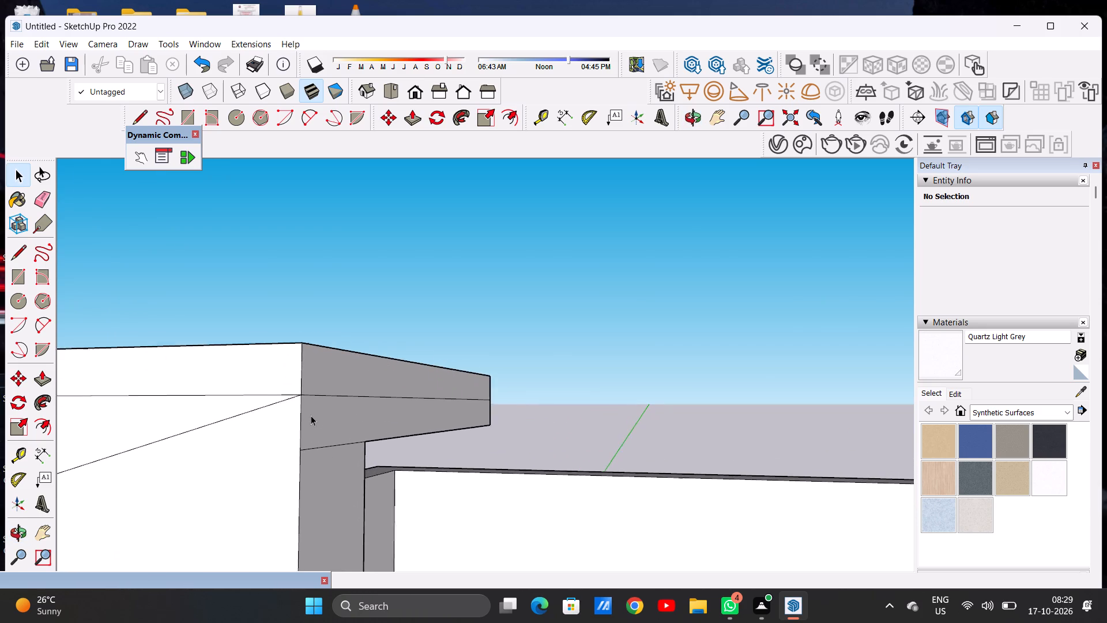
scroll(311, 415, "up", 1)
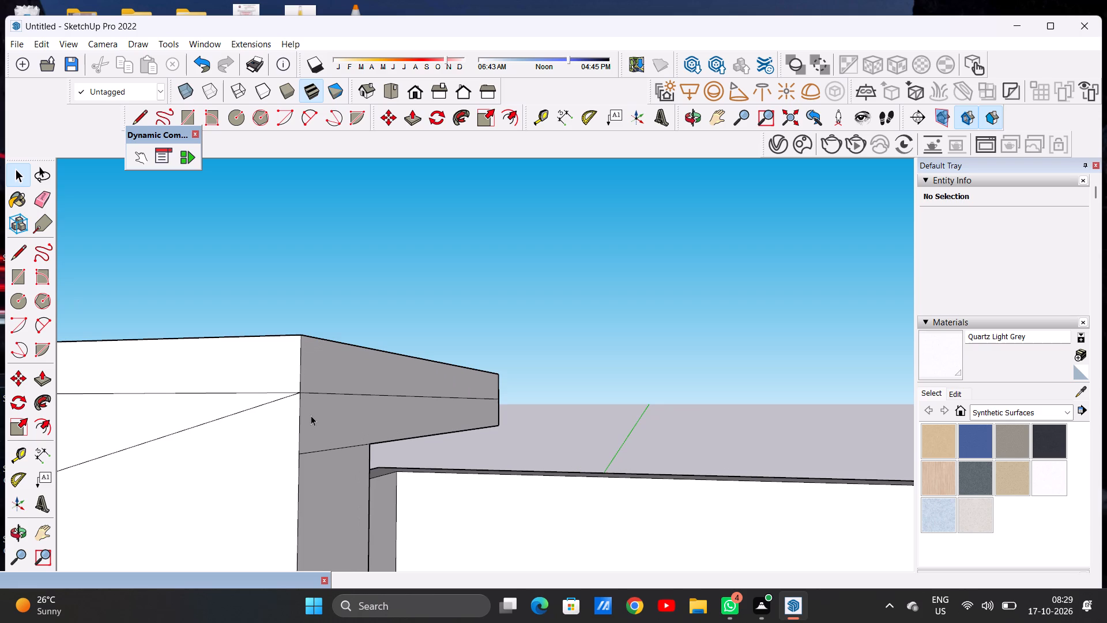
scroll(317, 418, "down", 9)
scroll(339, 407, "down", 15)
scroll(356, 411, "up", 6)
middle_click_drag(272, 412, 324, 429)
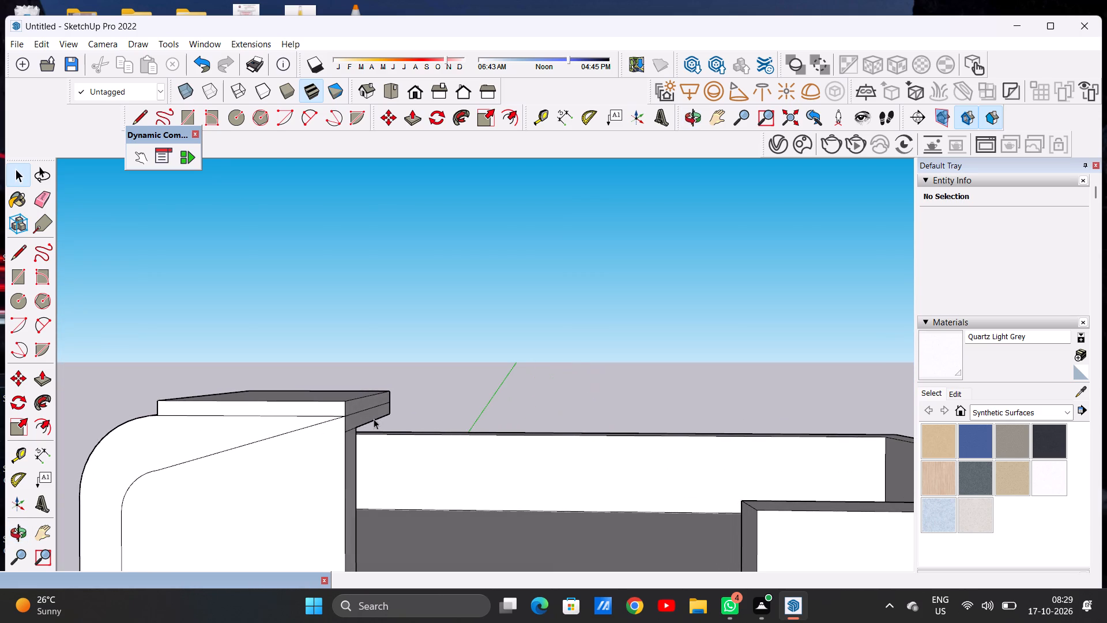
scroll(313, 424, "down", 4)
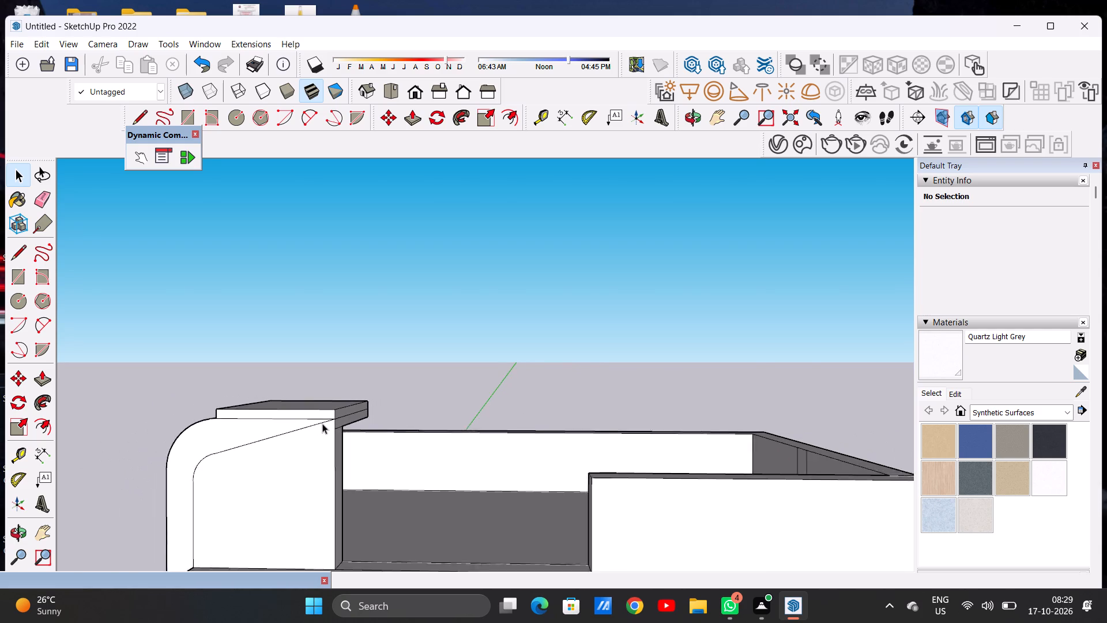
scroll(322, 423, "down", 3)
middle_click_drag(333, 411, 344, 395)
scroll(344, 405, "up", 8)
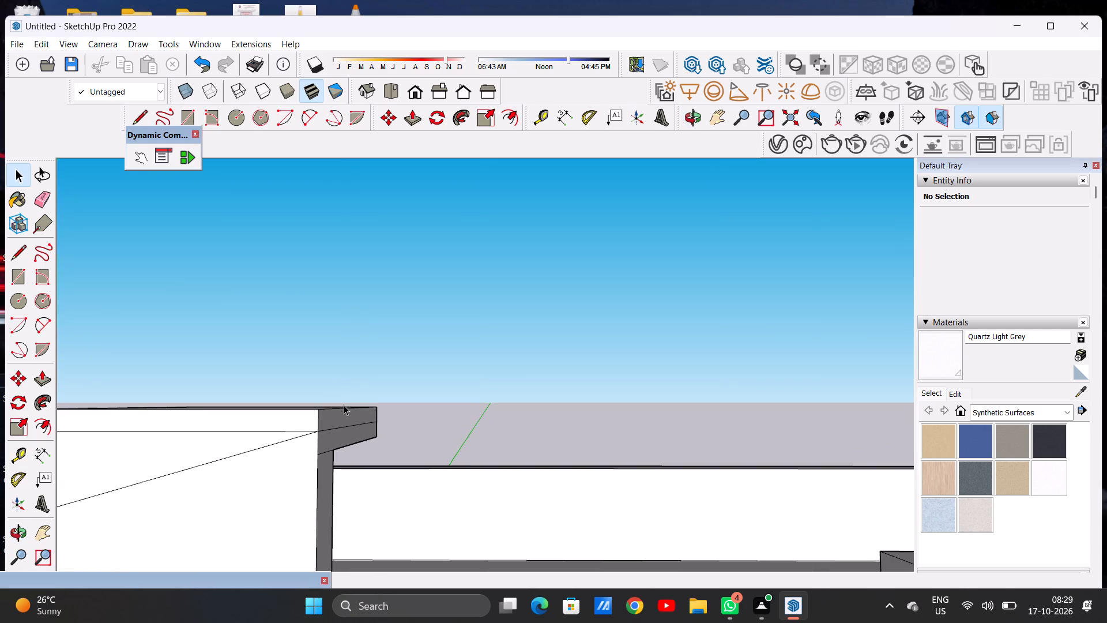
Examine the thickened parapet slab's overhang and its joint with the sloping line from the front, near and far.
scroll(339, 464, "down", 11)
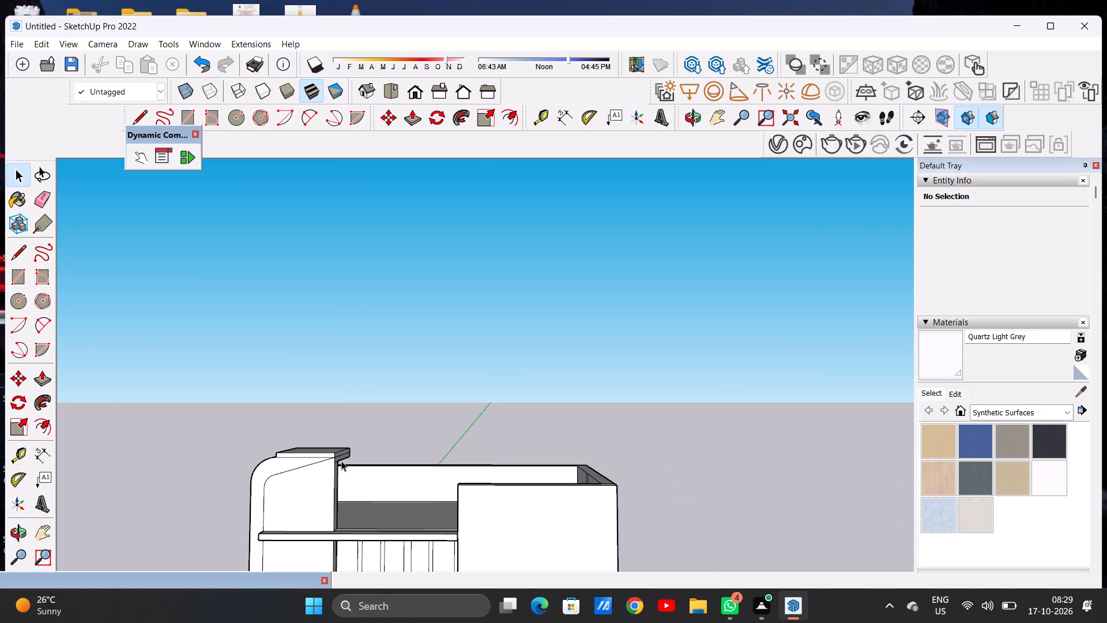
middle_click_drag(416, 463, 360, 423)
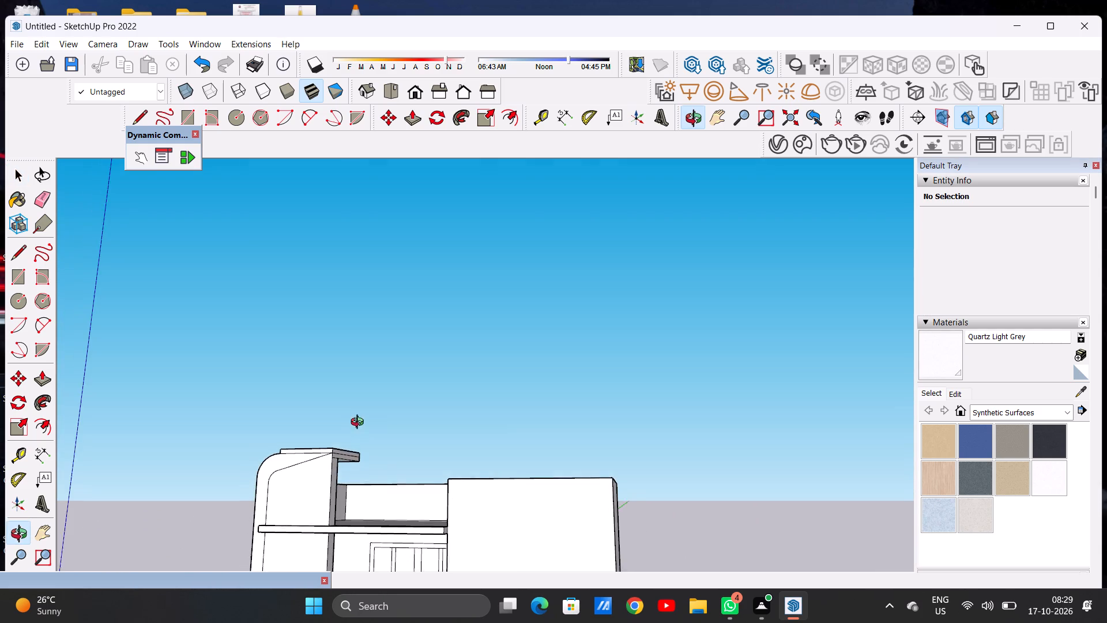
middle_click_drag(360, 423, 359, 423)
scroll(338, 445, "up", 12)
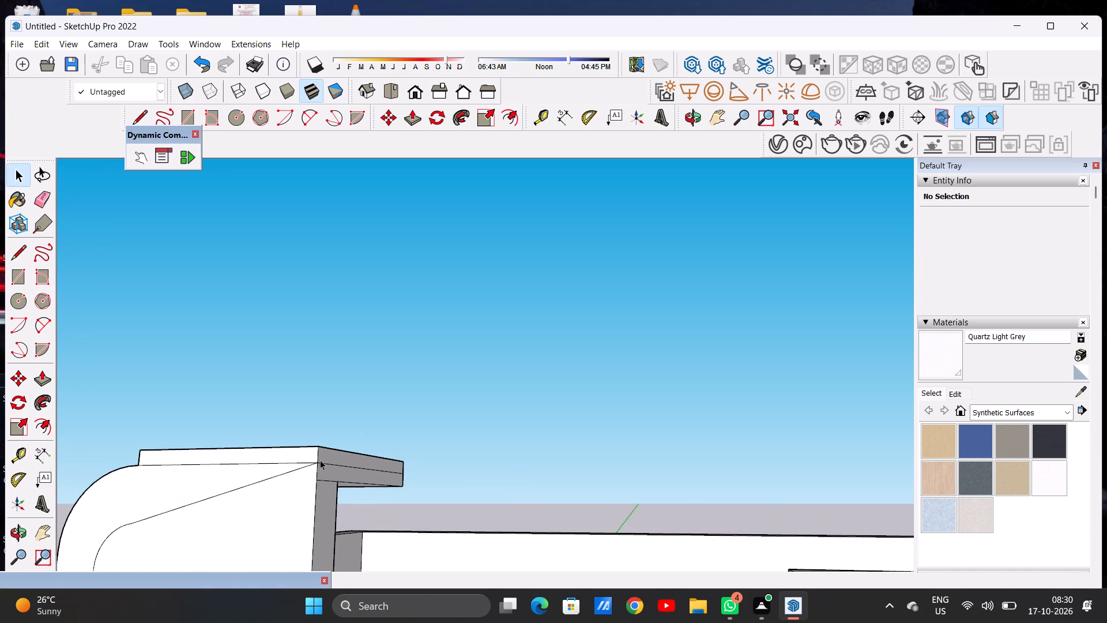
scroll(251, 514, "down", 6)
scroll(293, 478, "up", 12)
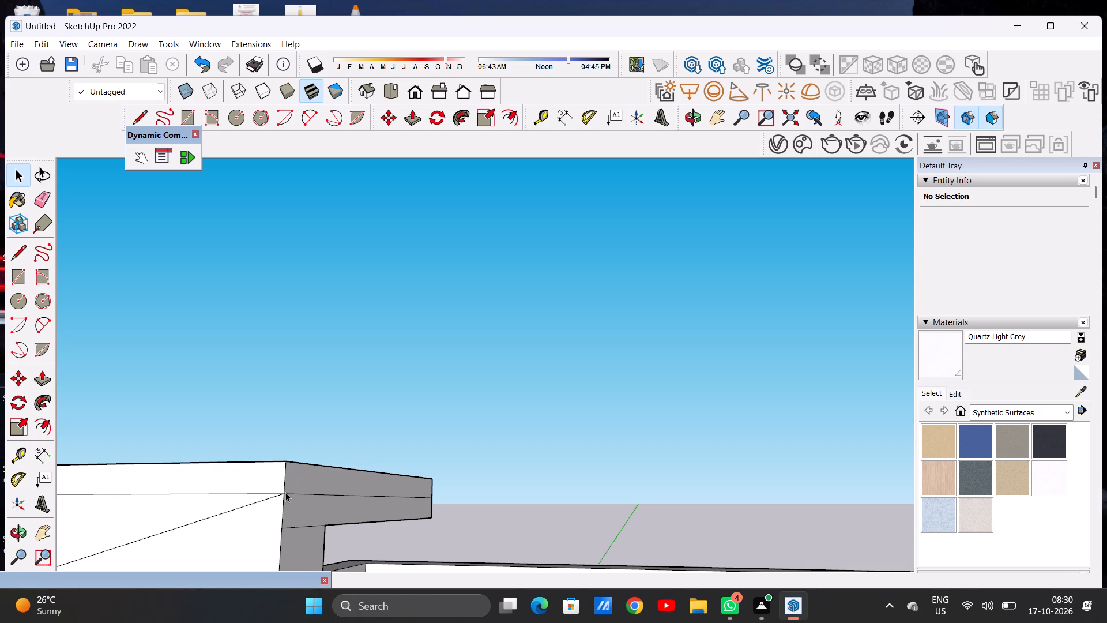
scroll(321, 495, "down", 10)
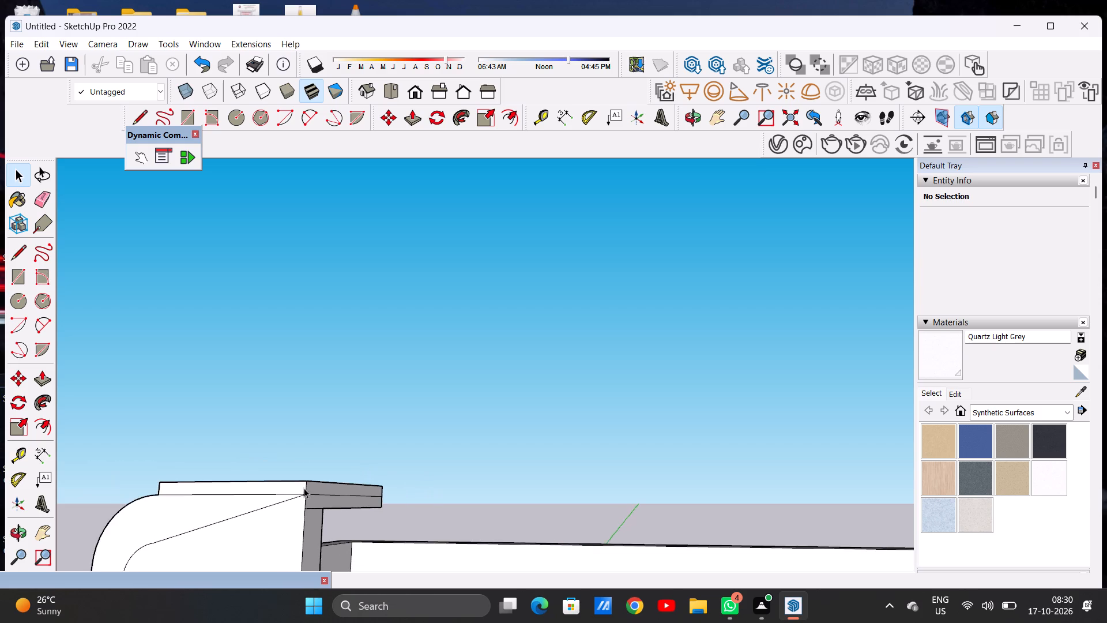
scroll(304, 488, "down", 14)
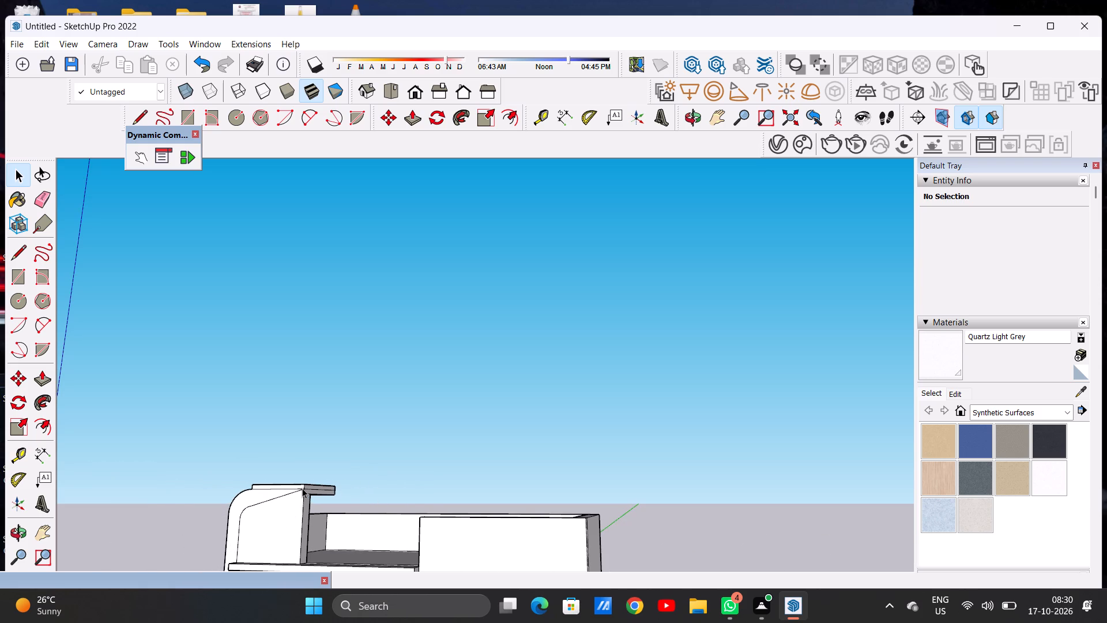
scroll(304, 482, "up", 11)
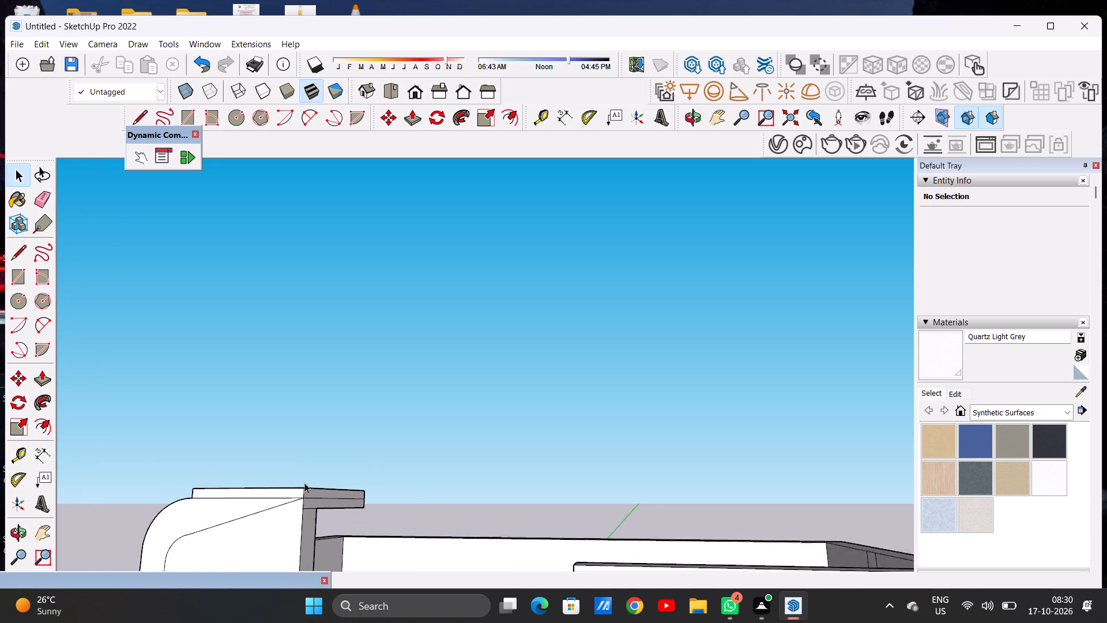
scroll(304, 483, "up", 2)
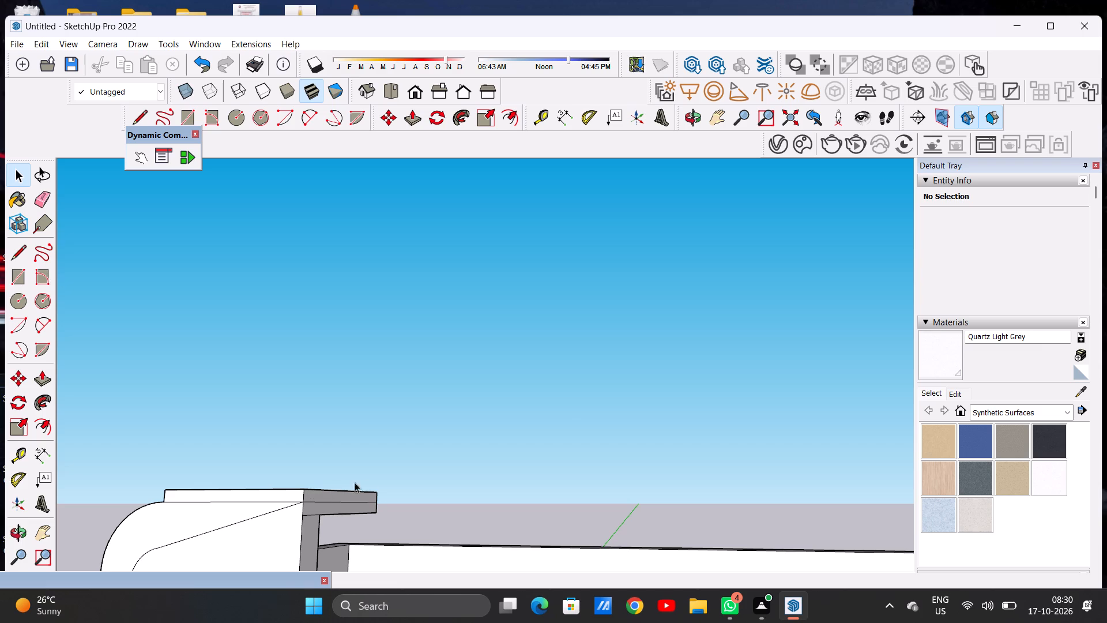
scroll(214, 534, "down", 16)
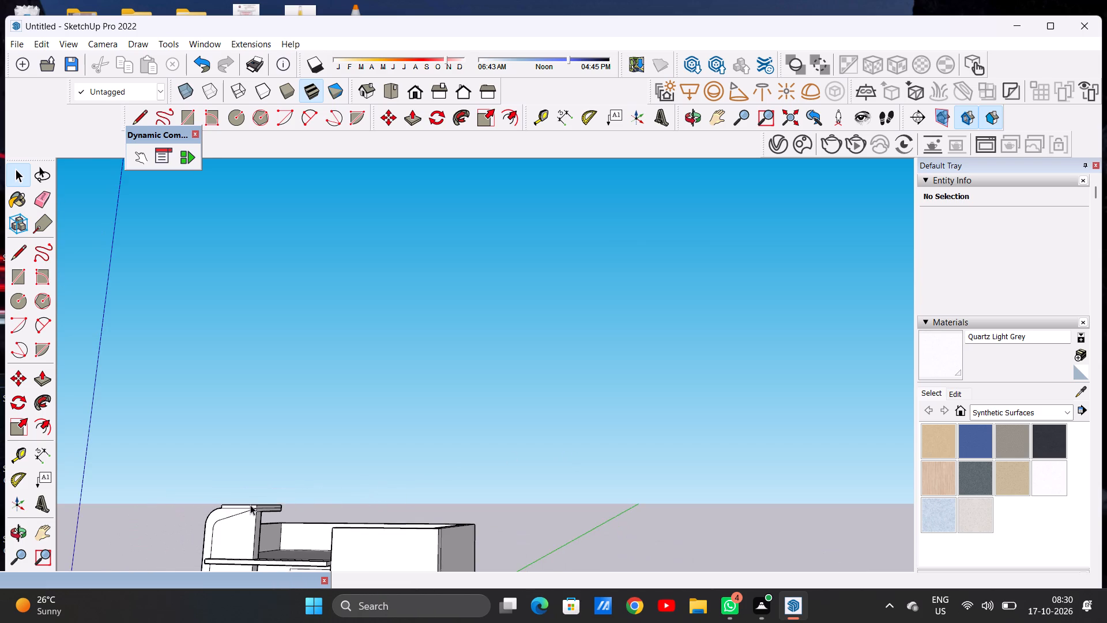
Examine the slab's inner end and the upper end of the sloping line again from a more frontal angle.
middle_click_drag(276, 518, 369, 528)
middle_click(369, 528)
scroll(311, 530, "down", 5)
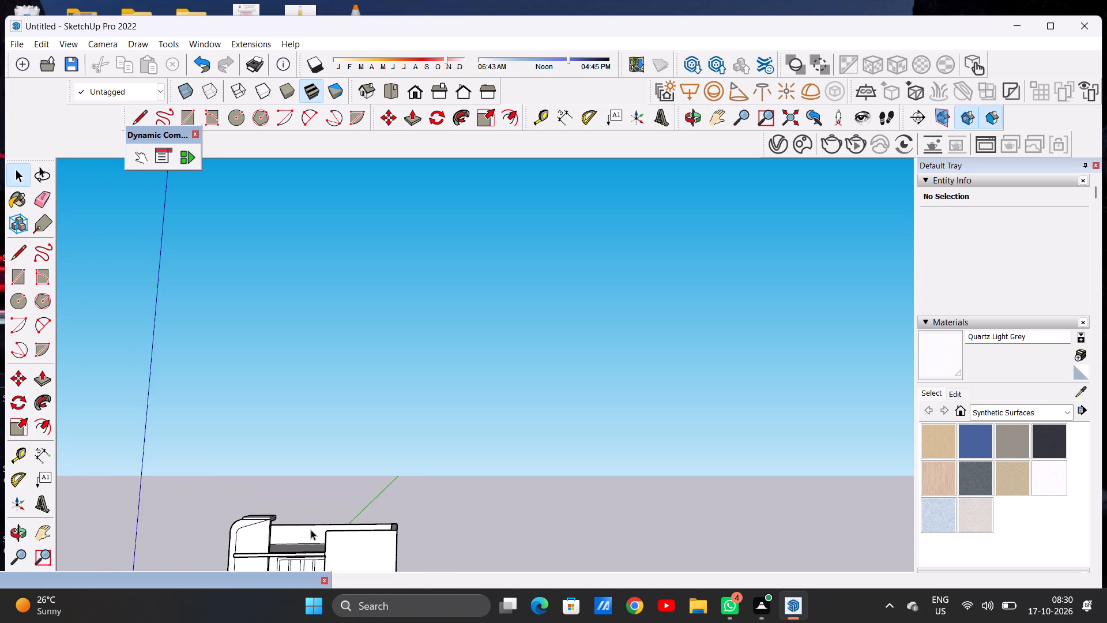
scroll(284, 523, "up", 17)
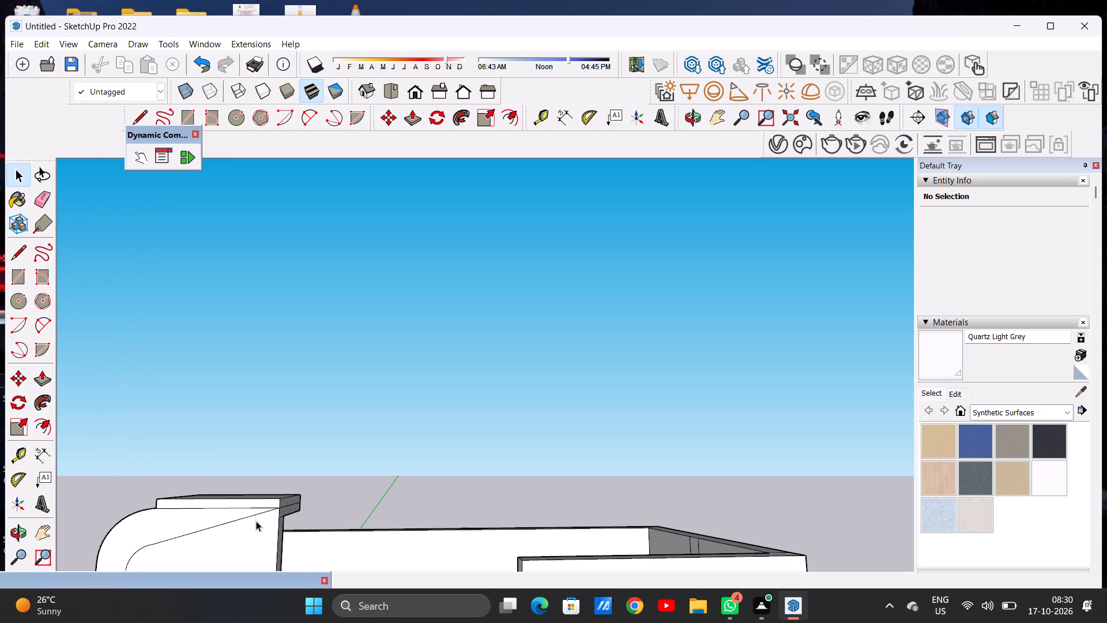
scroll(256, 513, "down", 11)
scroll(266, 498, "up", 1)
scroll(266, 498, "down", 5)
scroll(257, 518, "up", 3)
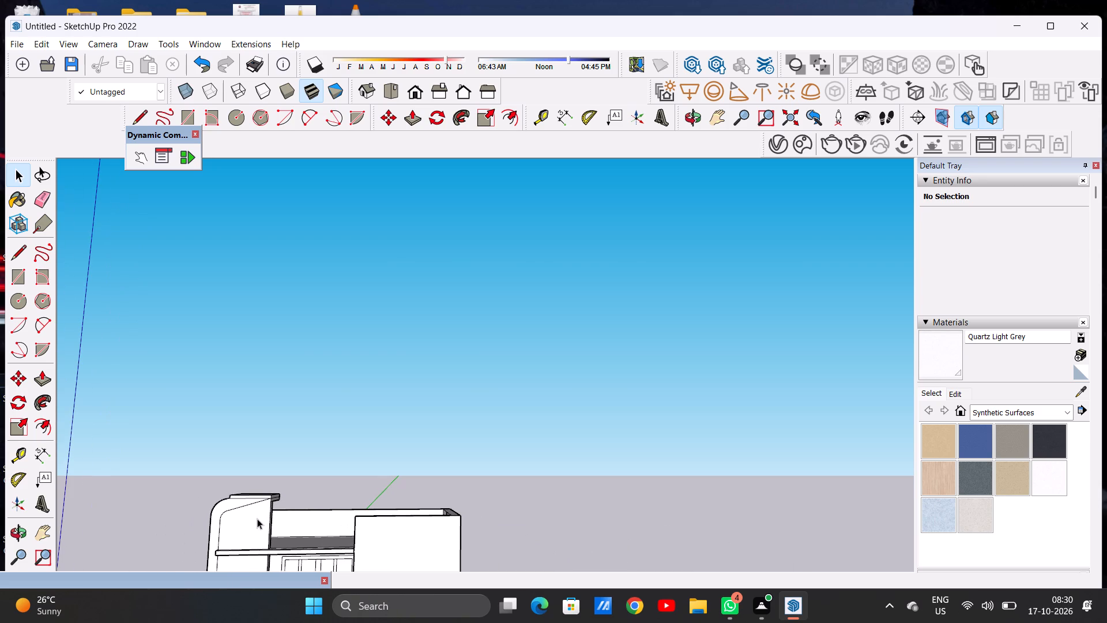
scroll(299, 507, "up", 6)
scroll(255, 488, "up", 6)
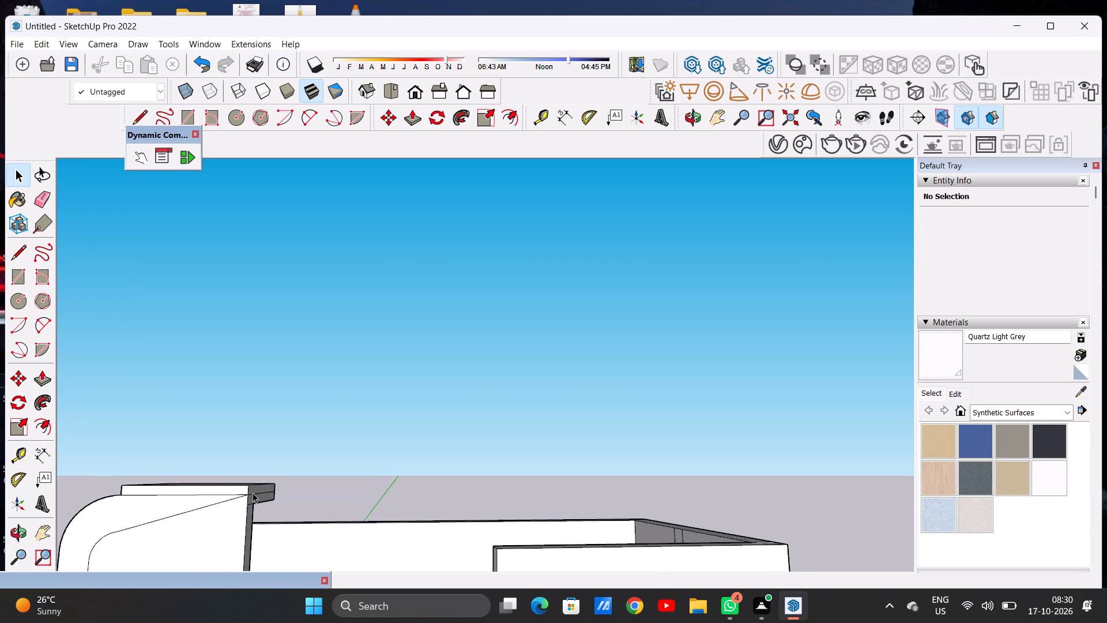
scroll(253, 493, "up", 13)
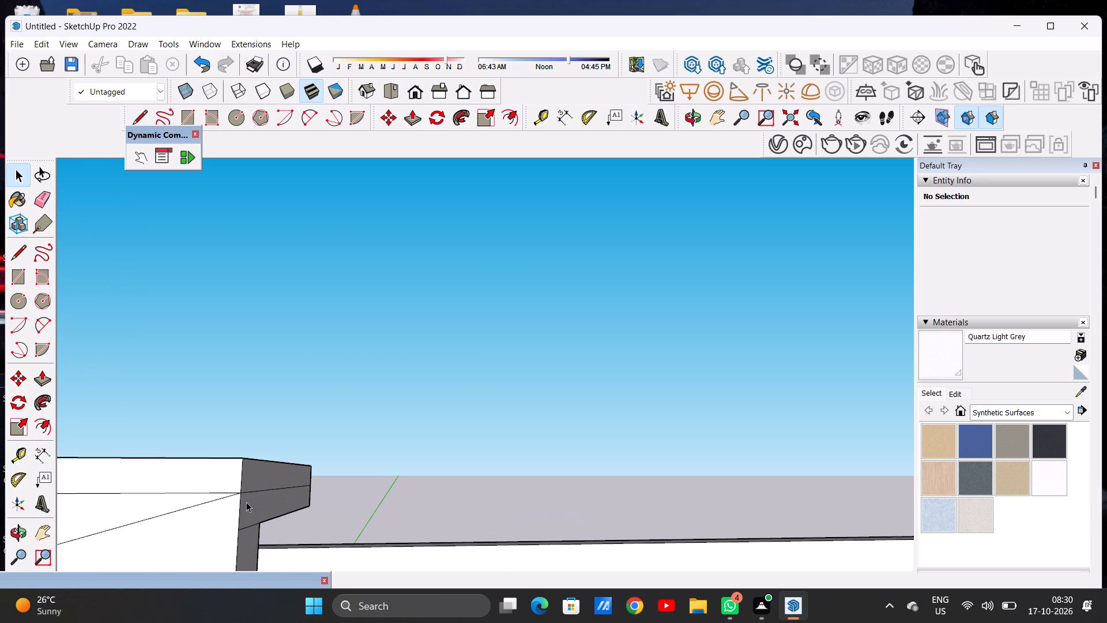
scroll(247, 502, "down", 18)
scroll(369, 470, "up", 1)
scroll(369, 470, "down", 4)
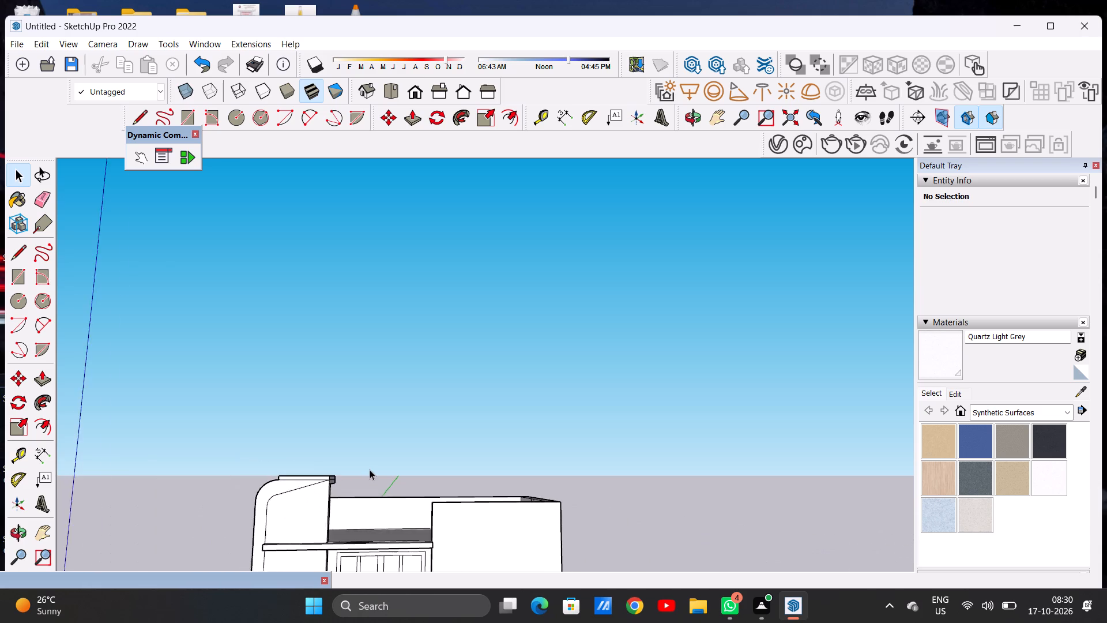
Examine the whole front facade, including the blank front wall of the tall block beside the balconies.
scroll(370, 470, "down", 12)
scroll(423, 519, "up", 6)
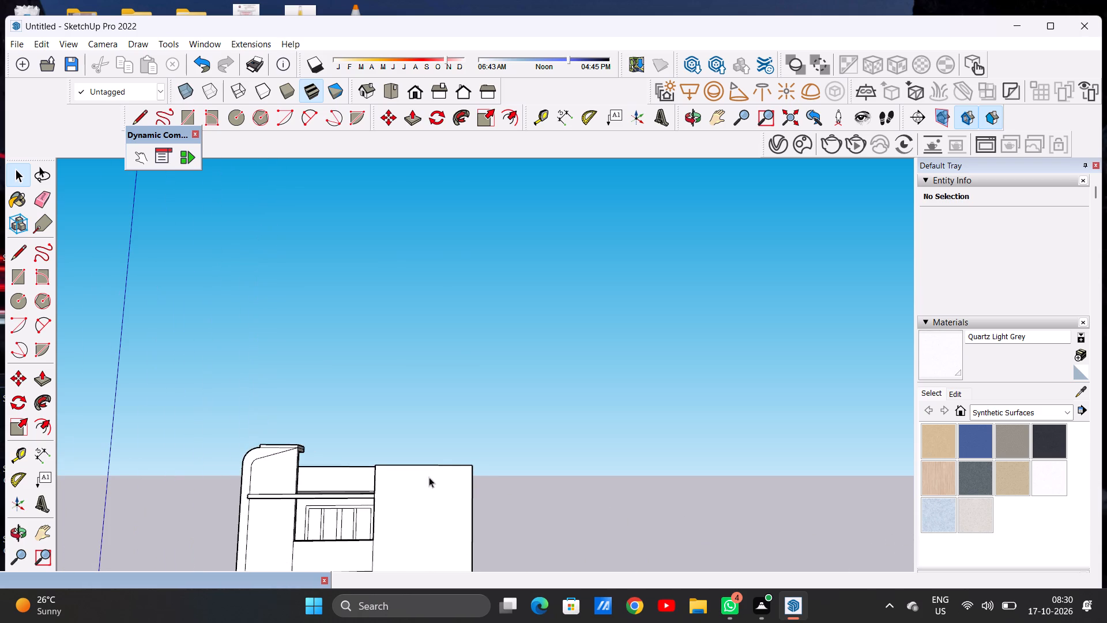
scroll(441, 461, "down", 18)
scroll(413, 532, "up", 6)
scroll(371, 494, "up", 4)
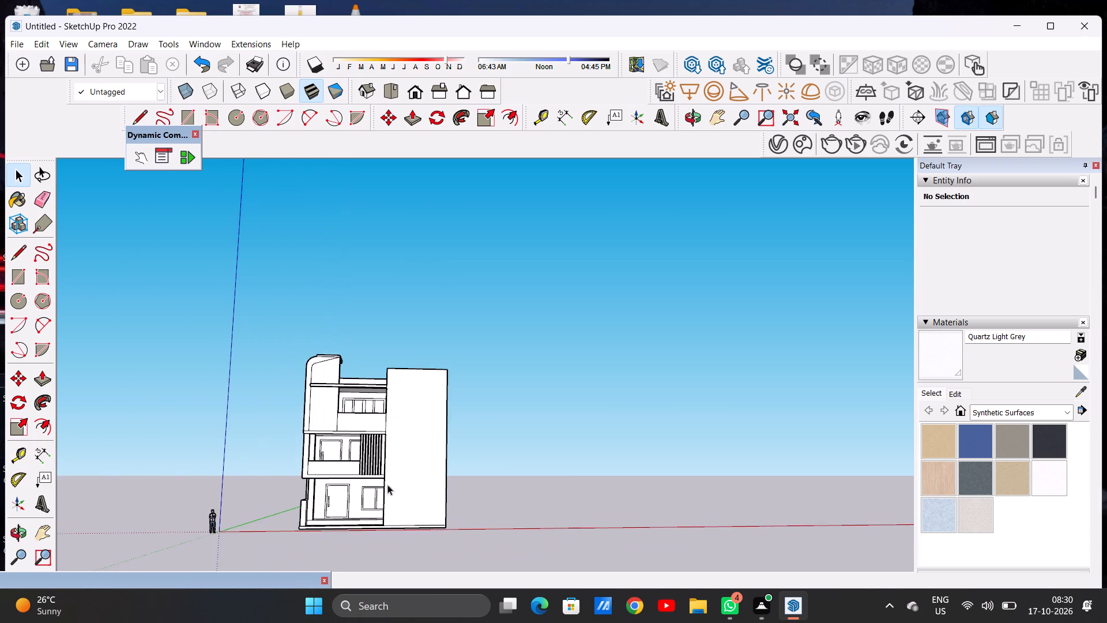
scroll(394, 479, "up", 4)
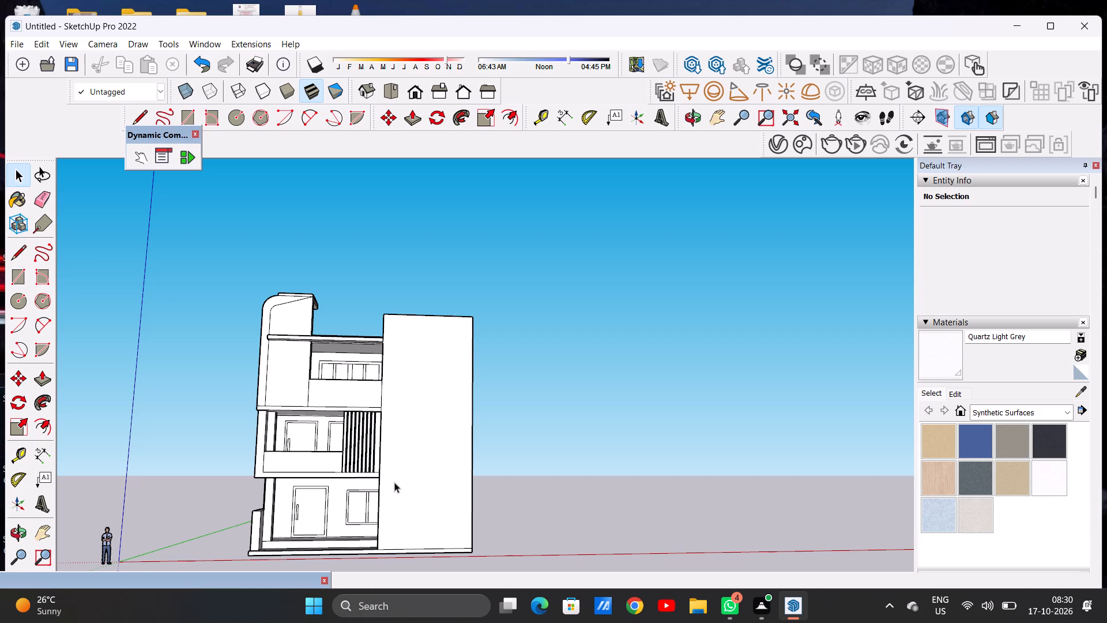
scroll(393, 498, "up", 4)
middle_click_drag(387, 474, 285, 487)
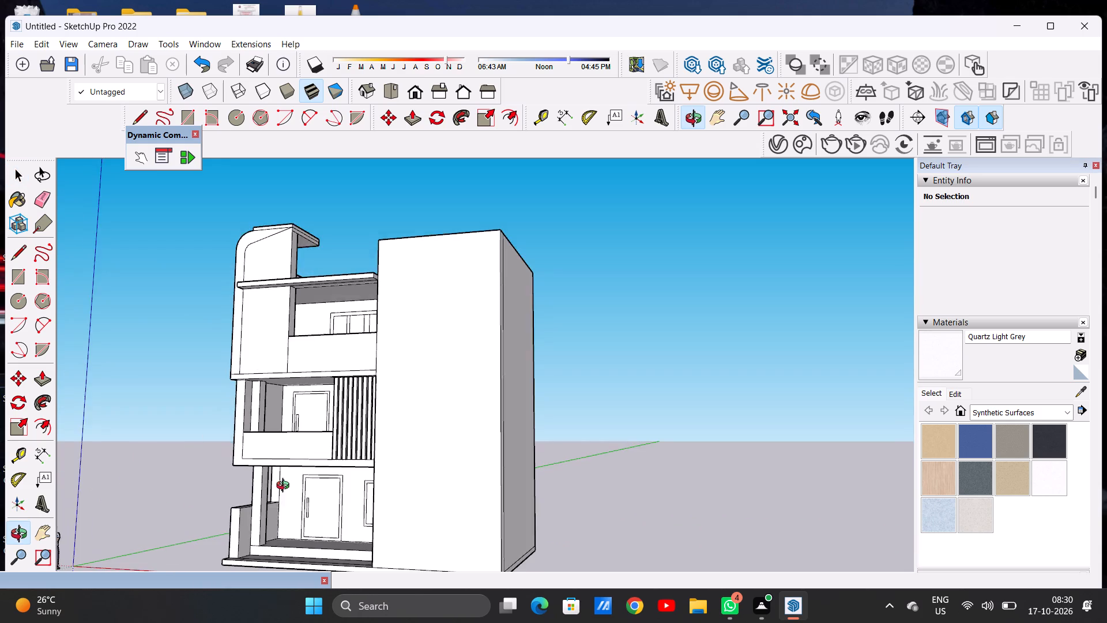
middle_click_drag(285, 487, 387, 498)
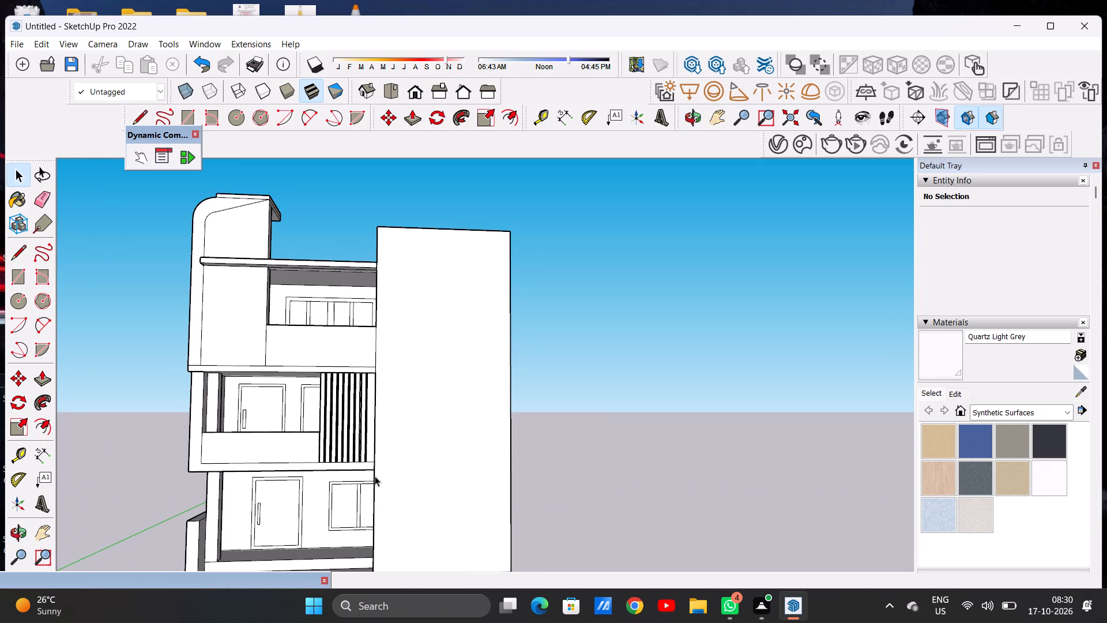
Draw a horizontal line across the tall block's front face from the base of the vertical slats, ending short of the outer edge.
key("l")
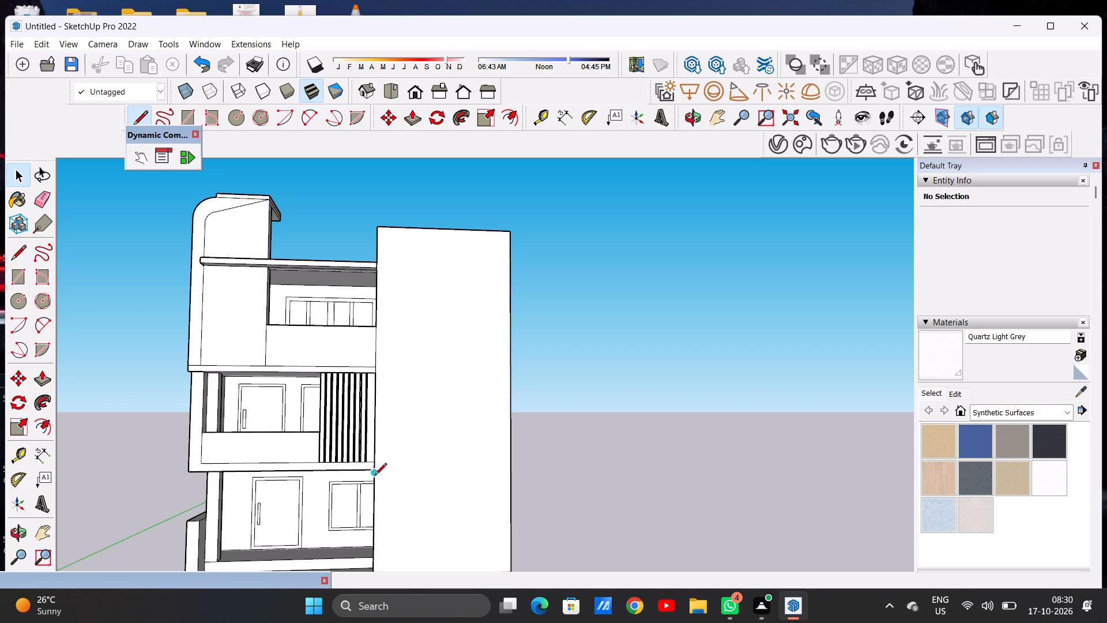
scroll(385, 468, "up", 7)
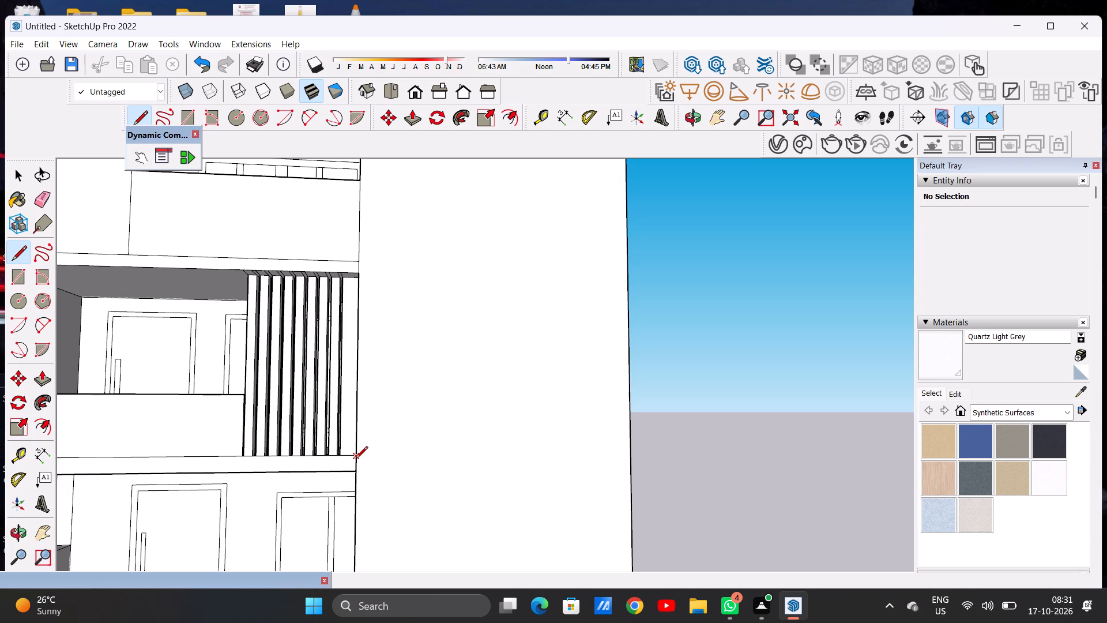
left_click(356, 459)
left_click(583, 453)
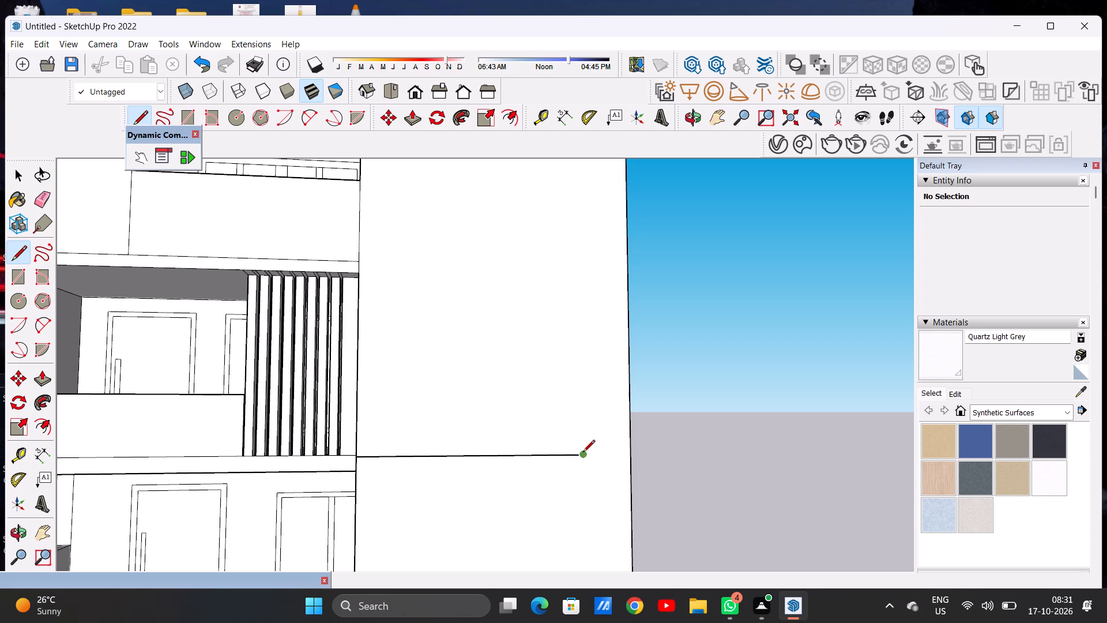
key("space")
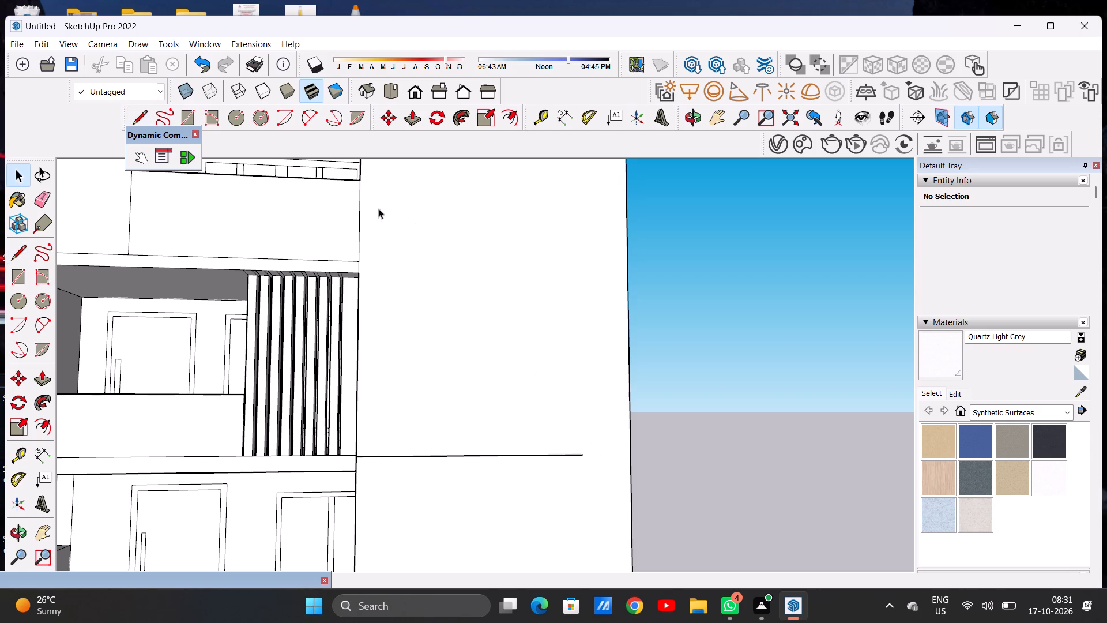
Draw a tangent 2 Point Arc from the horizontal line's free end up to the tall block's outer vertical edge.
left_click(314, 119)
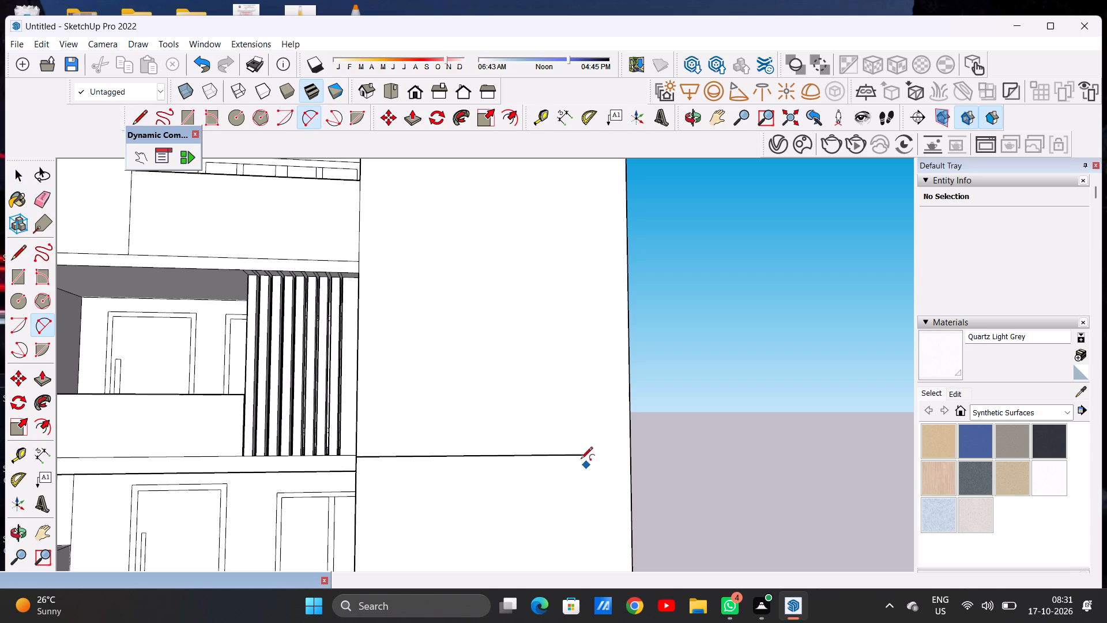
left_click(581, 456)
left_click(630, 406)
left_click(630, 406)
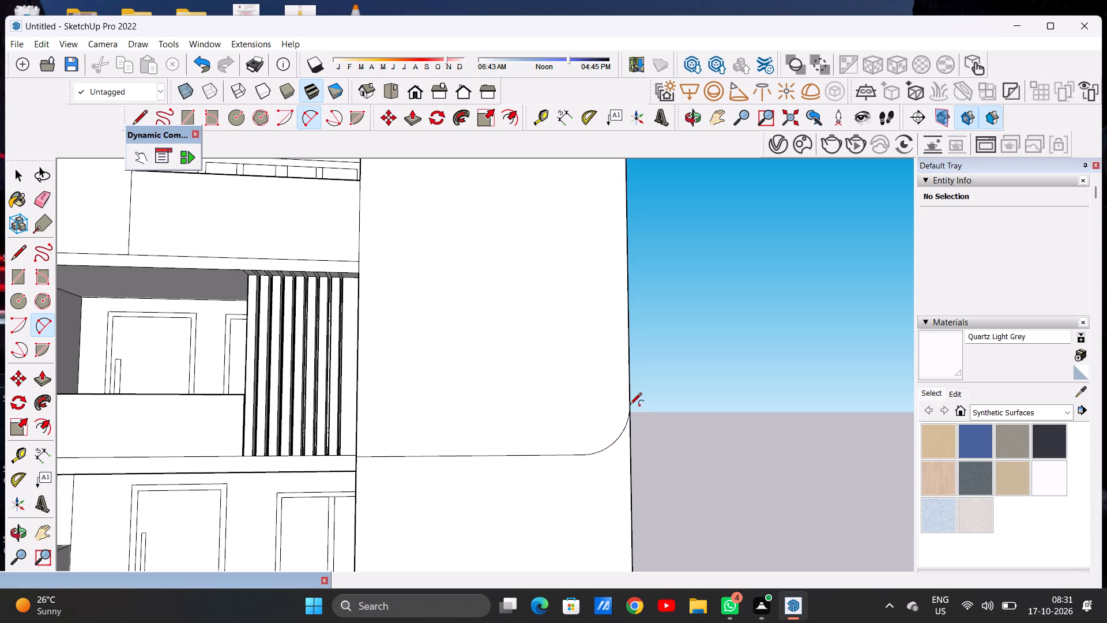
key("space")
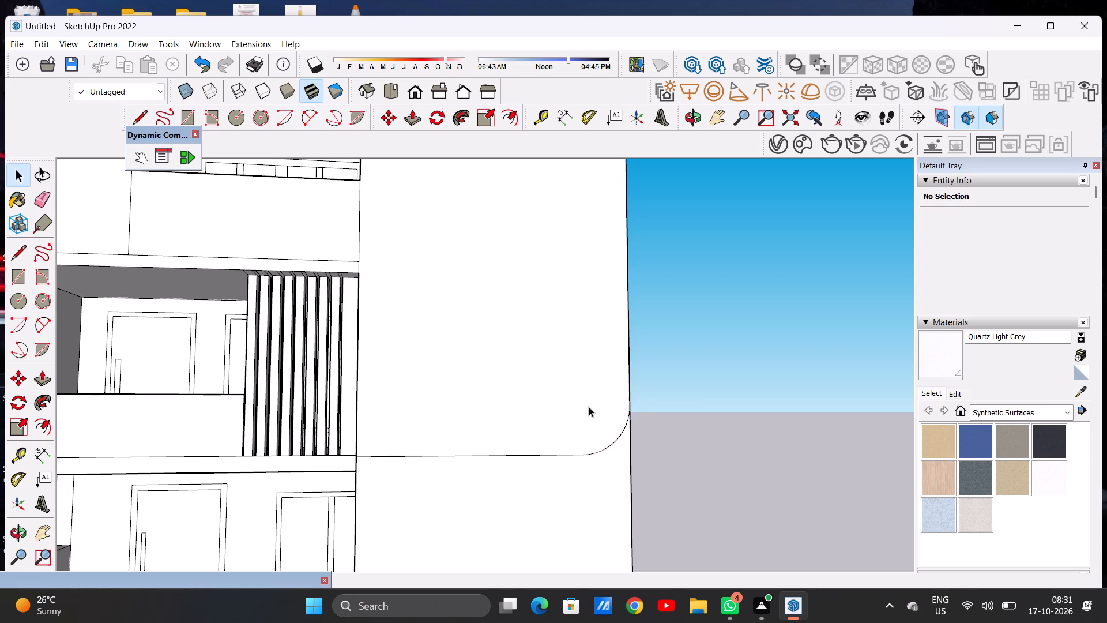
Push/Pull the top face of the tall block's front wall upward by a small amount above the adjoining terrace parapet.
scroll(572, 421, "down", 5)
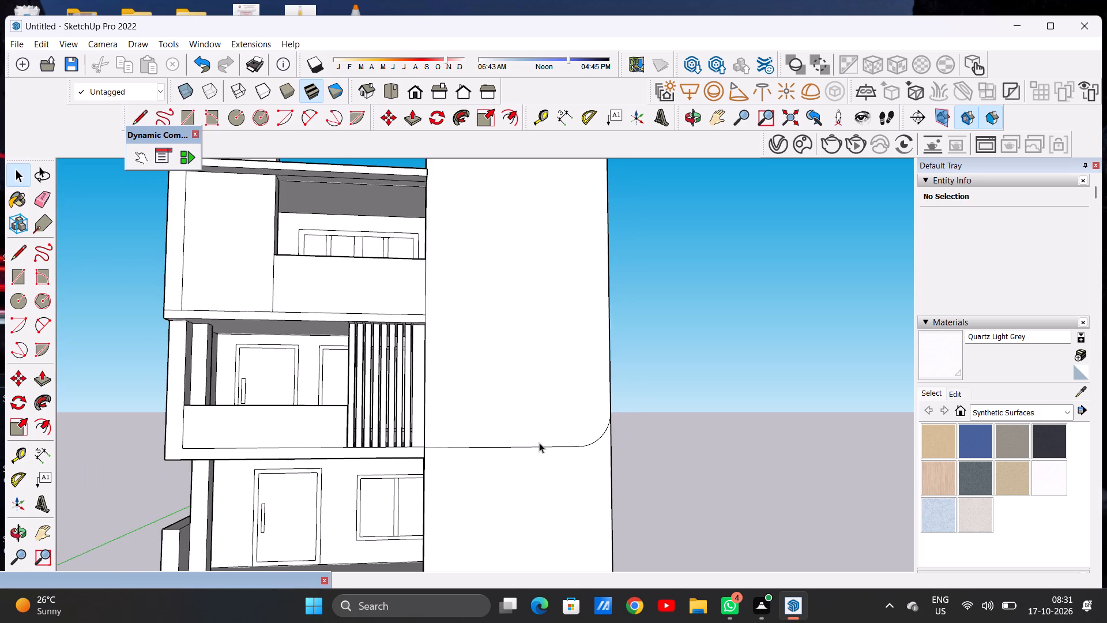
scroll(507, 446, "down", 6)
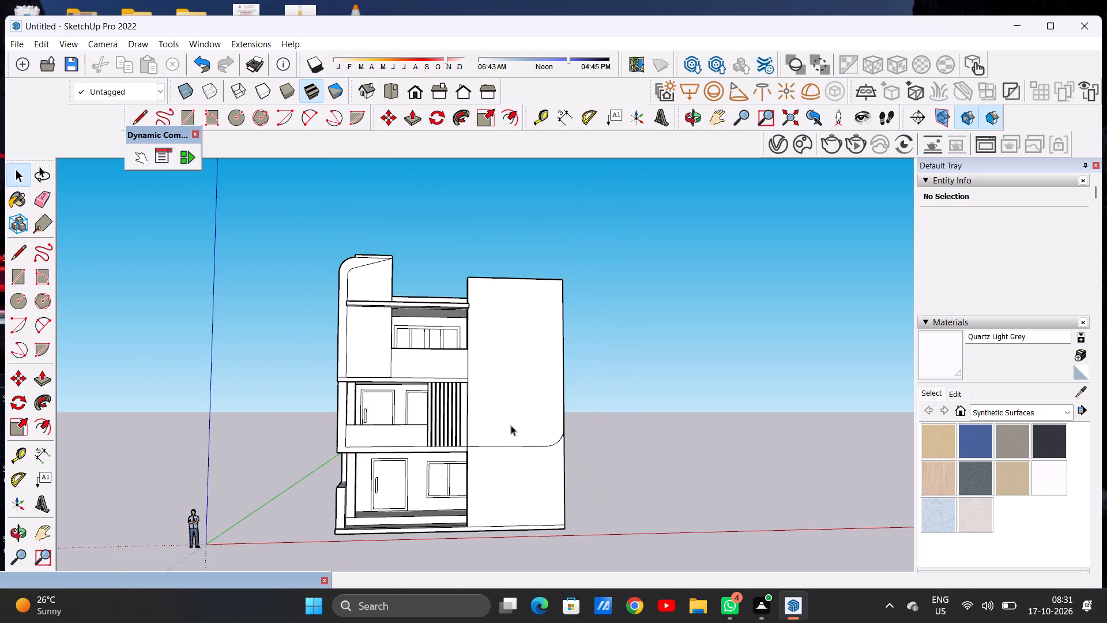
scroll(558, 289, "up", 3)
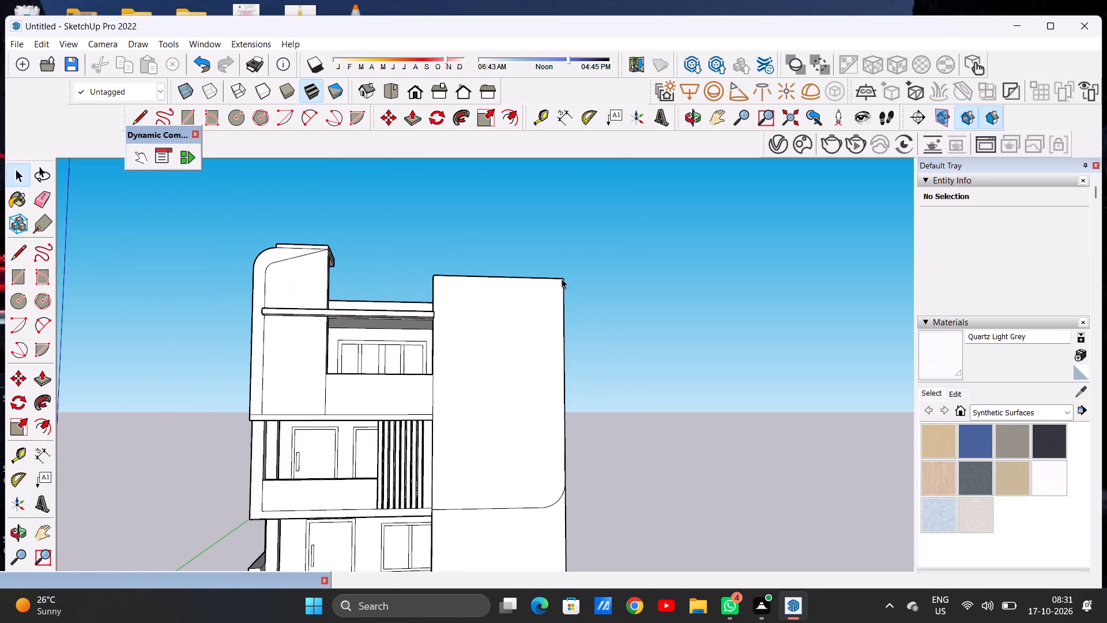
middle_click_drag(511, 312, 464, 363)
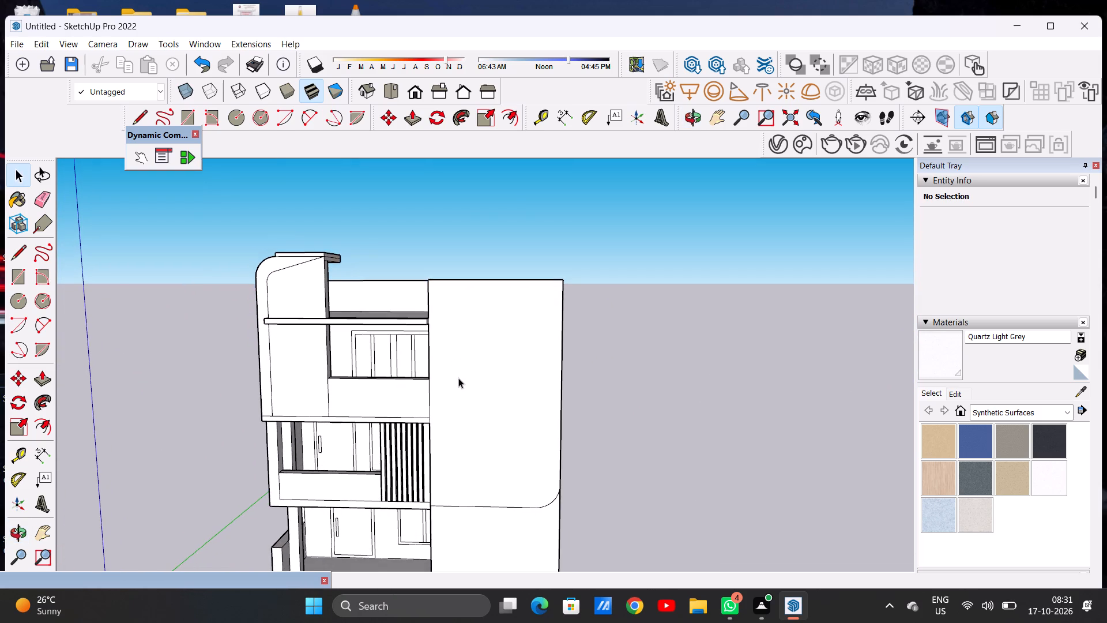
scroll(459, 401, "down", 4)
scroll(518, 314, "up", 5)
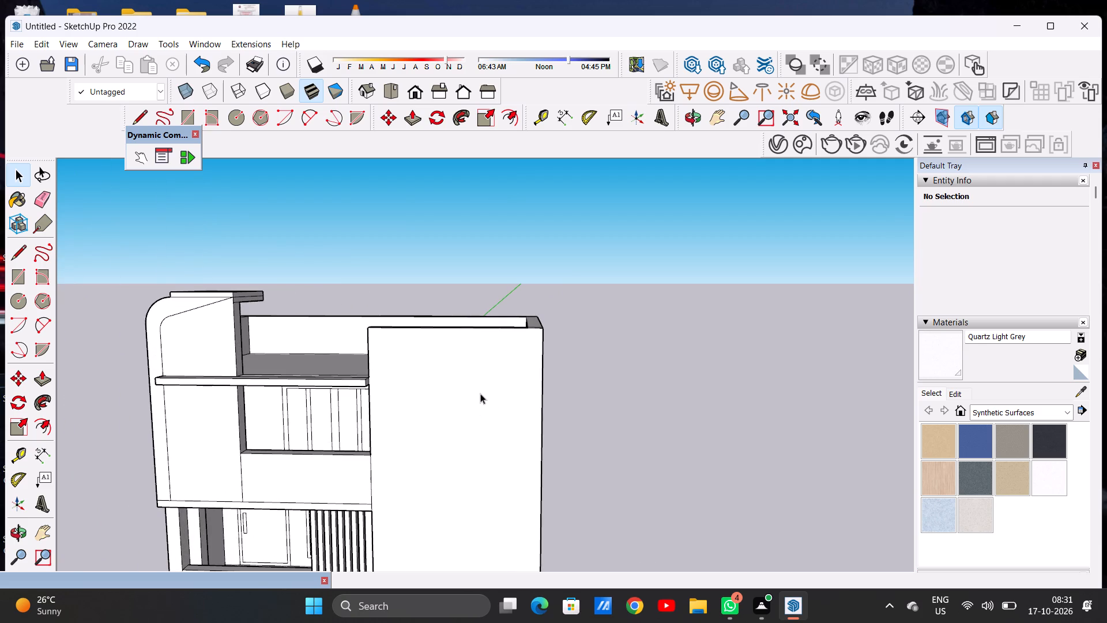
scroll(487, 375, "down", 3)
middle_click_drag(473, 408, 473, 382)
scroll(461, 392, "down", 6)
scroll(472, 372, "up", 6)
middle_click_drag(472, 371, 475, 420)
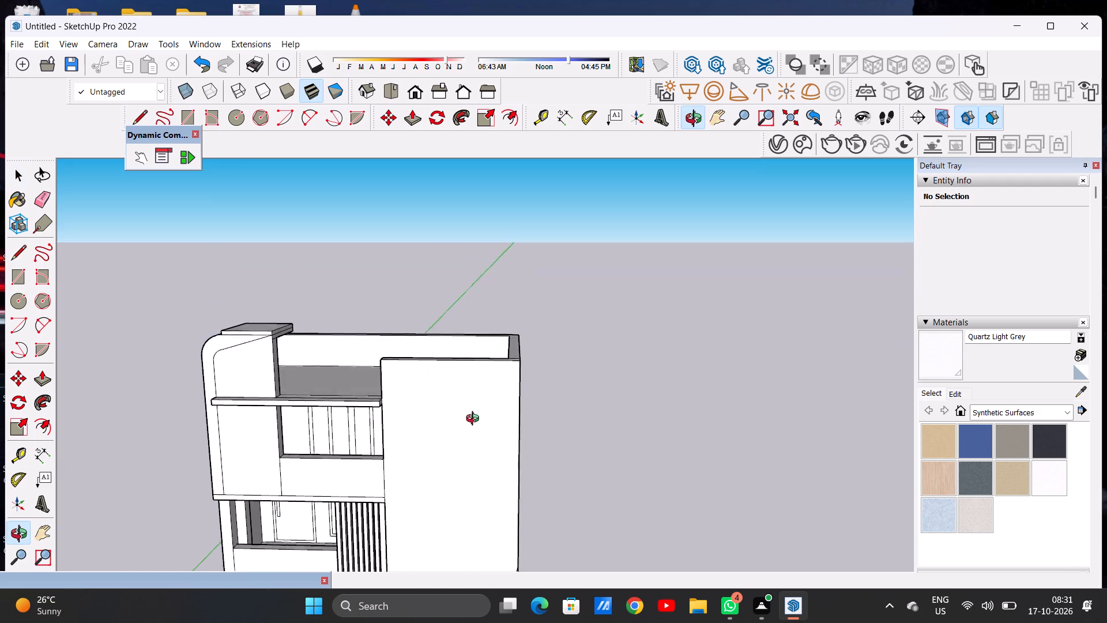
middle_click_drag(475, 420, 491, 453)
key("p")
scroll(522, 361, "up", 6)
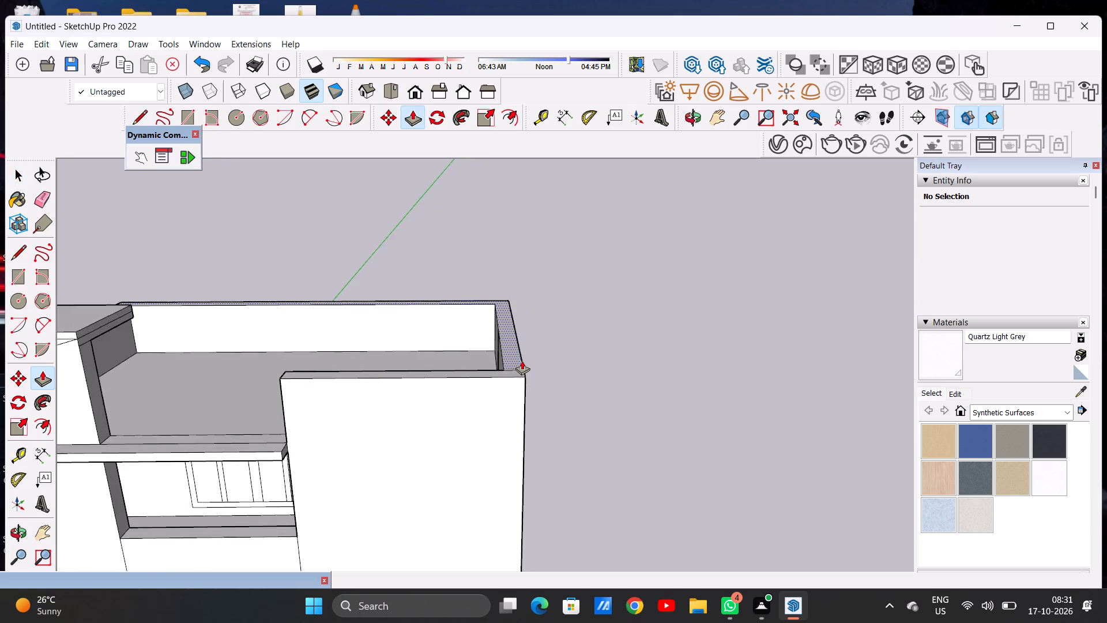
scroll(504, 370, "up", 6)
left_click(516, 379)
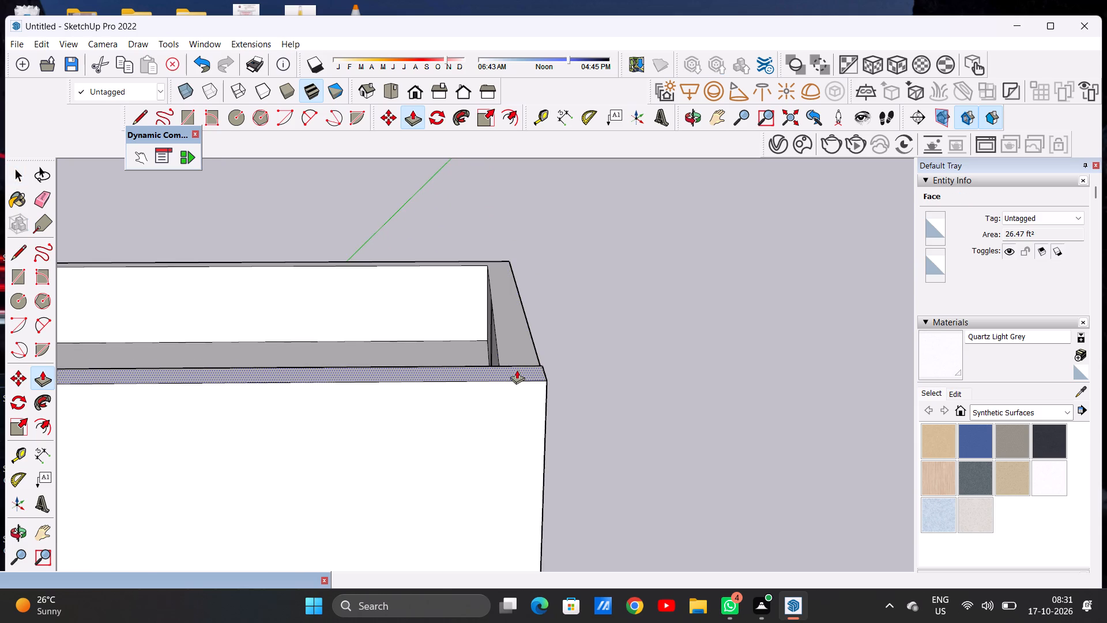
left_click(521, 359)
key("space")
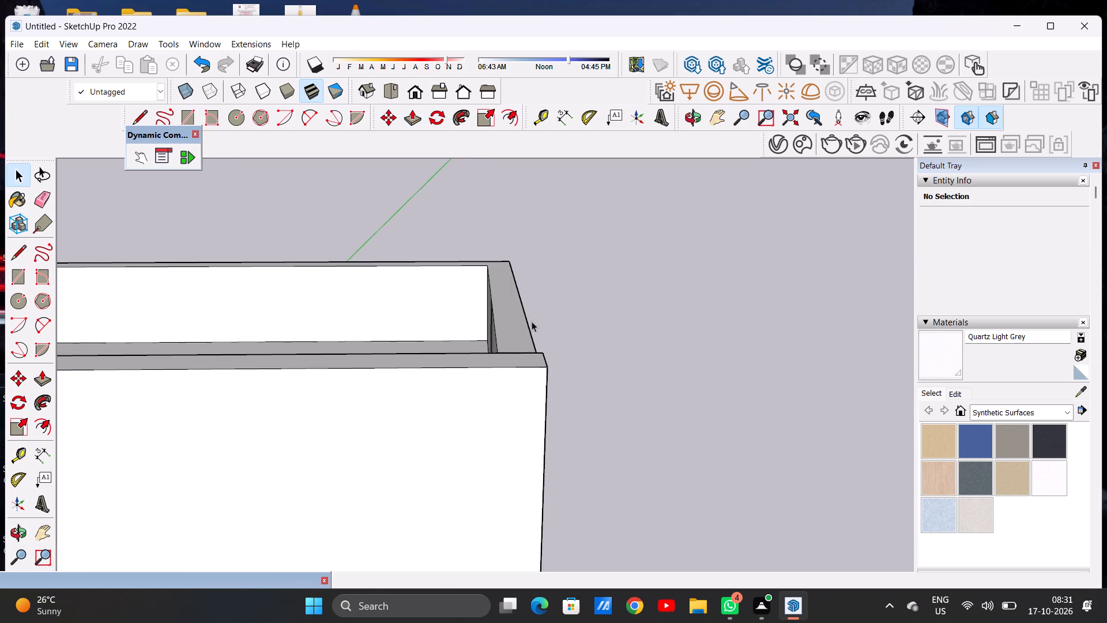
scroll(494, 428, "down", 19)
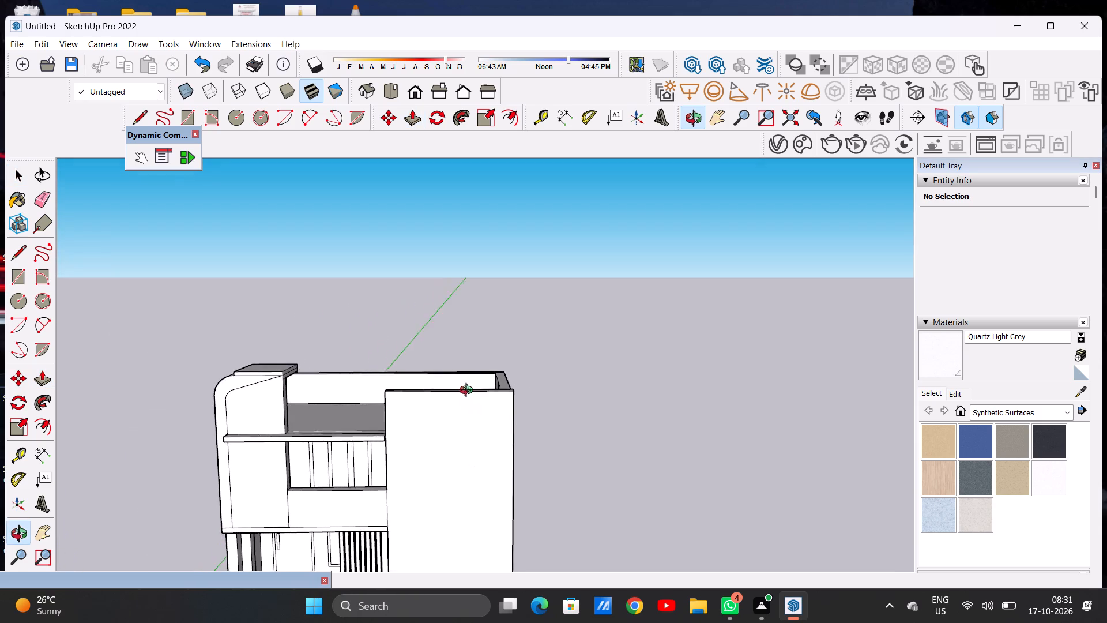
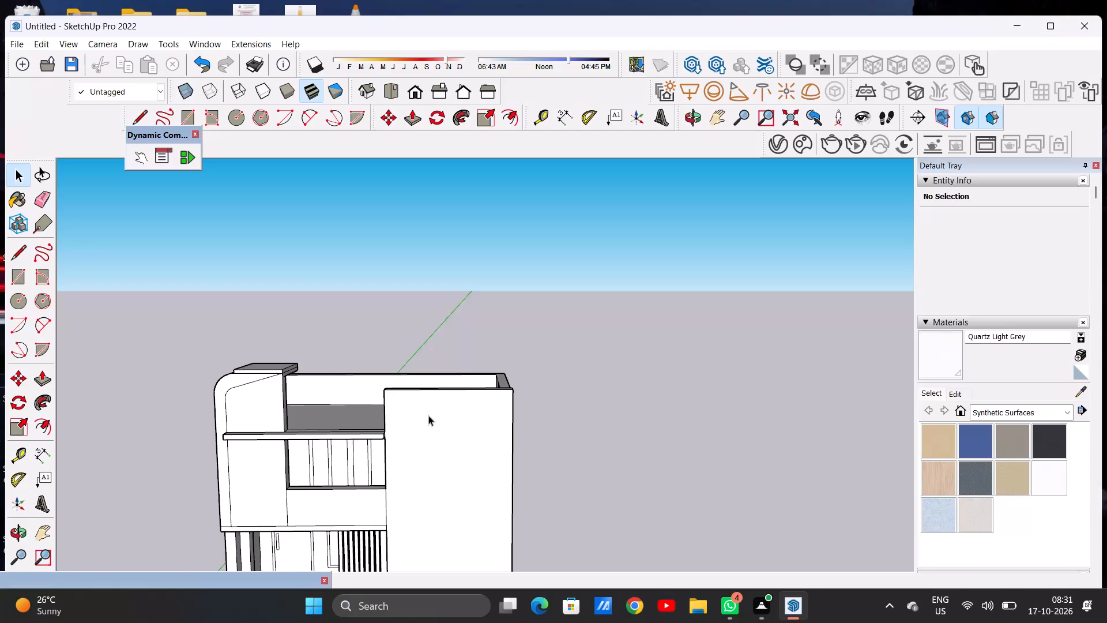
Draw a tangent 2 Point Arc rounding the upper corner nearest the balconies on the tall block's front face.
left_click(302, 122)
scroll(391, 421, "up", 8)
scroll(393, 420, "down", 1)
scroll(393, 420, "up", 1)
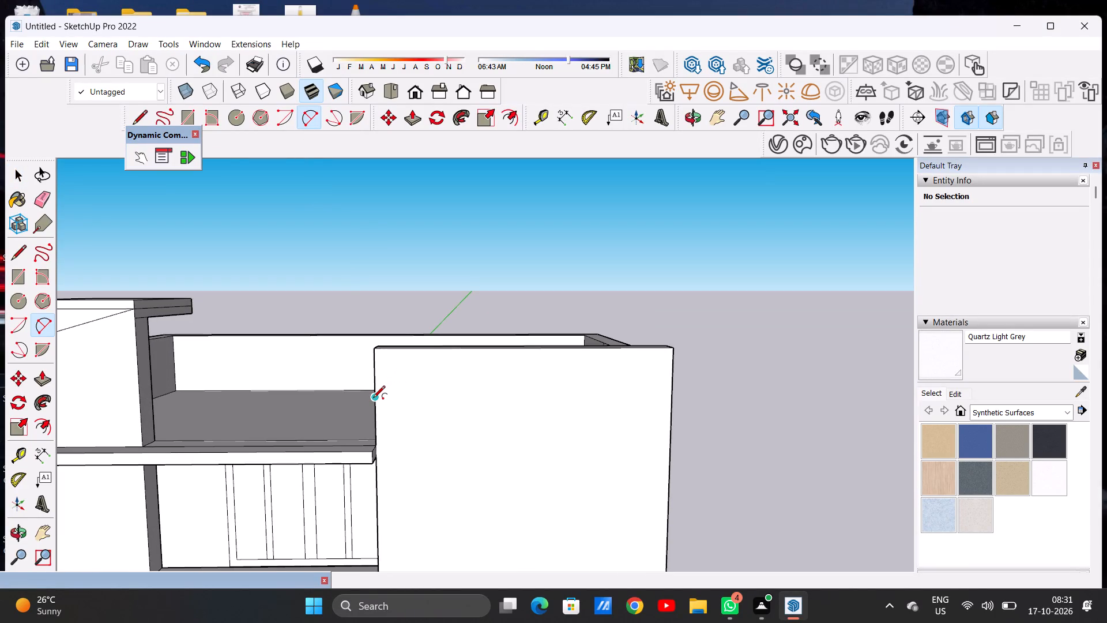
left_click(375, 399)
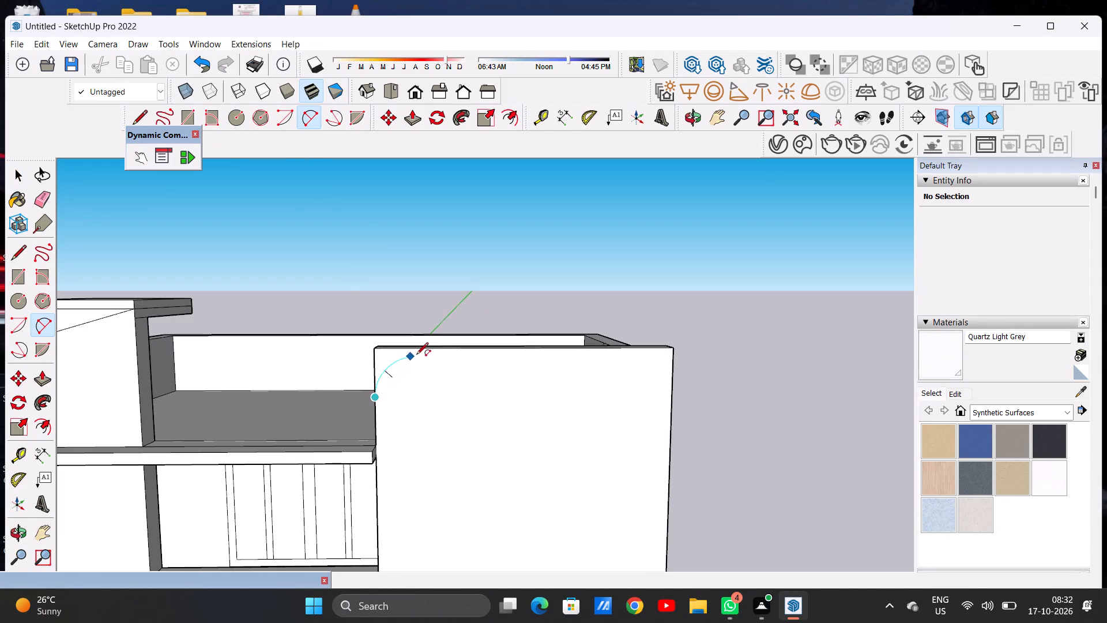
left_click(426, 349)
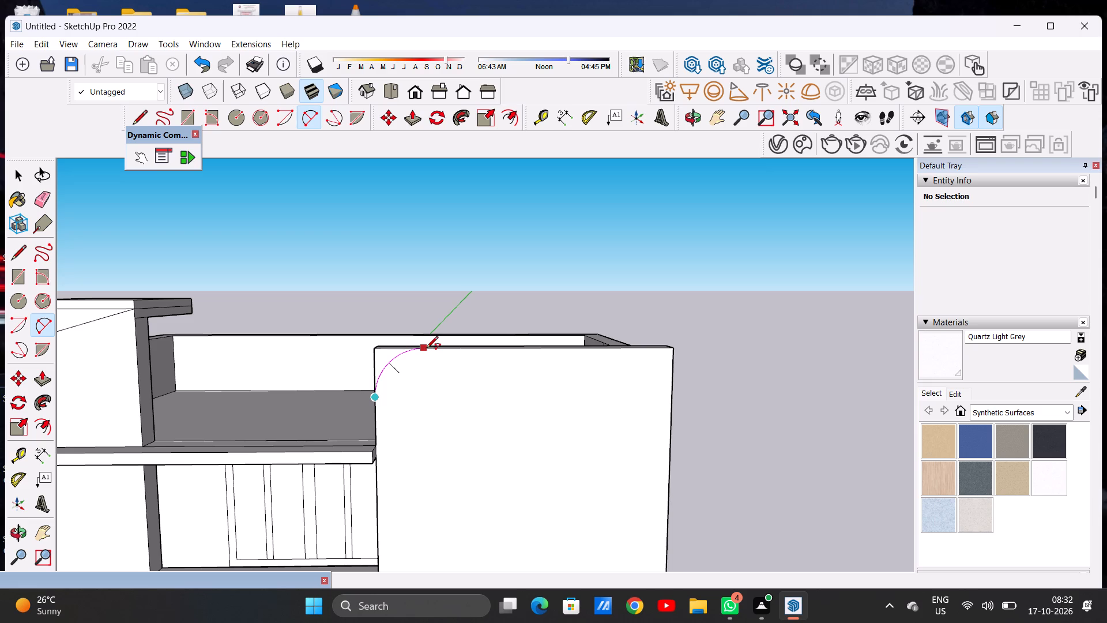
left_click(426, 349)
Draw a matching tangent arc across the upper outer corner of the tall block's front face, level with the opposite arc.
left_click(669, 394)
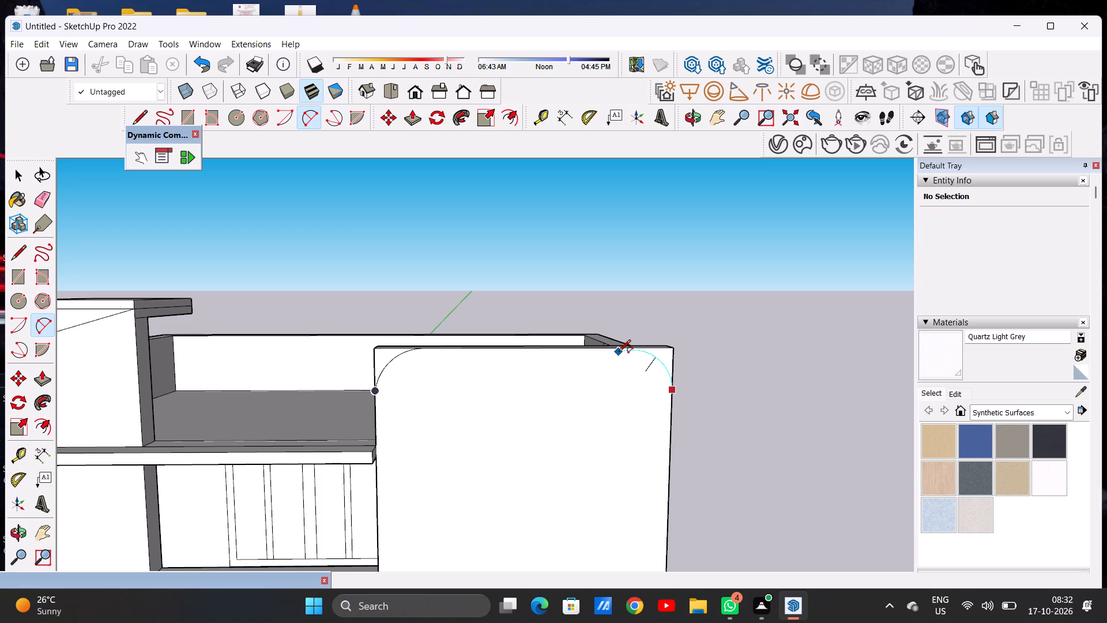
scroll(617, 355, "up", 5)
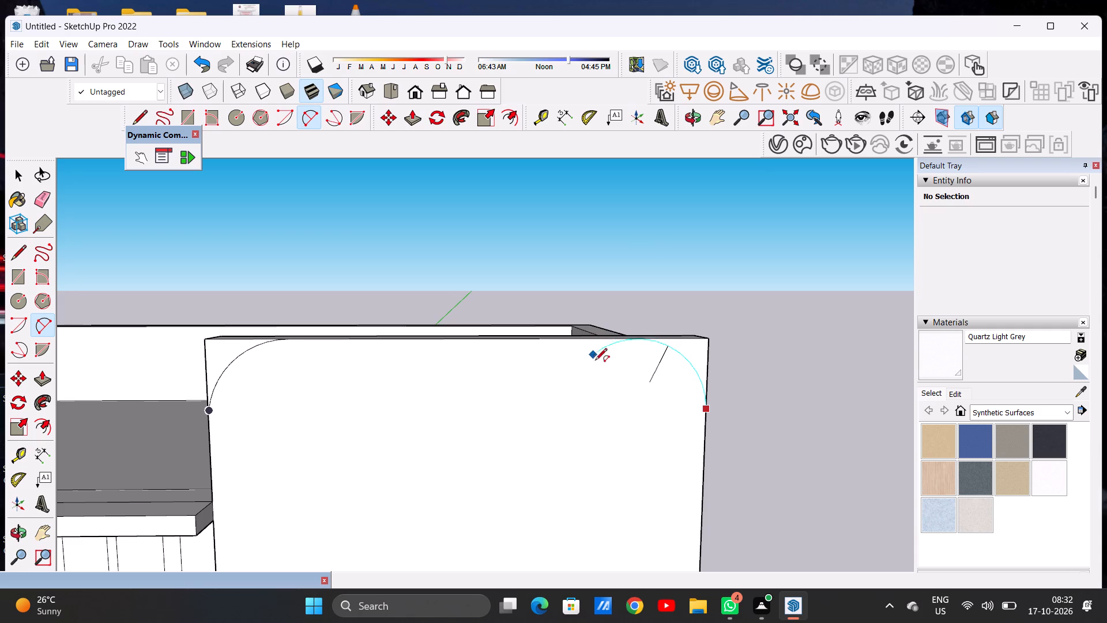
left_click(637, 341)
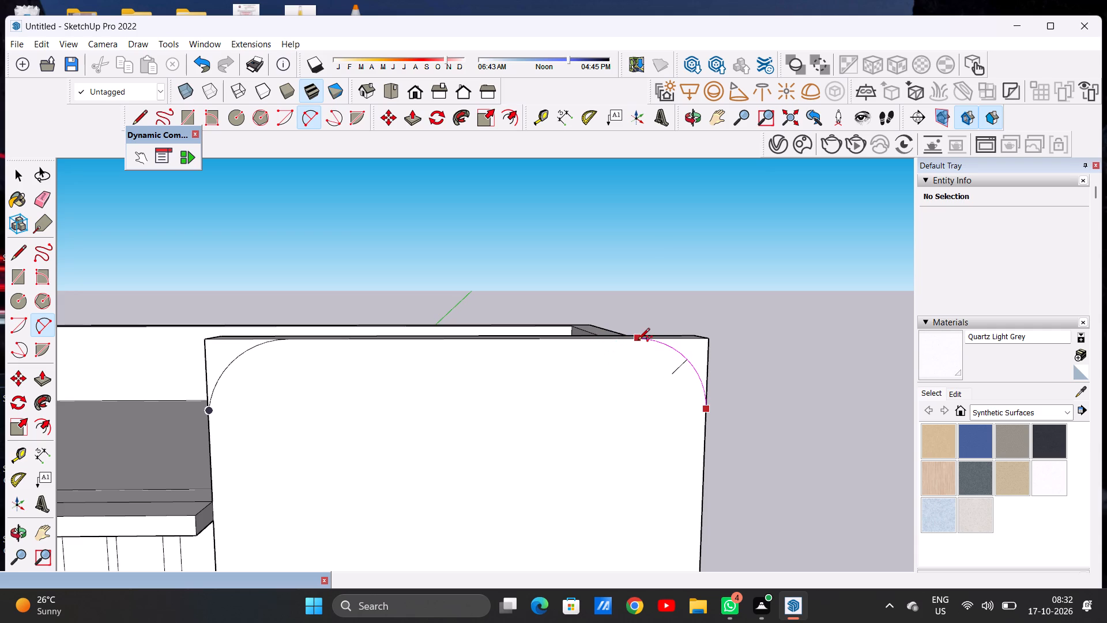
left_click(638, 341)
left_click(706, 412)
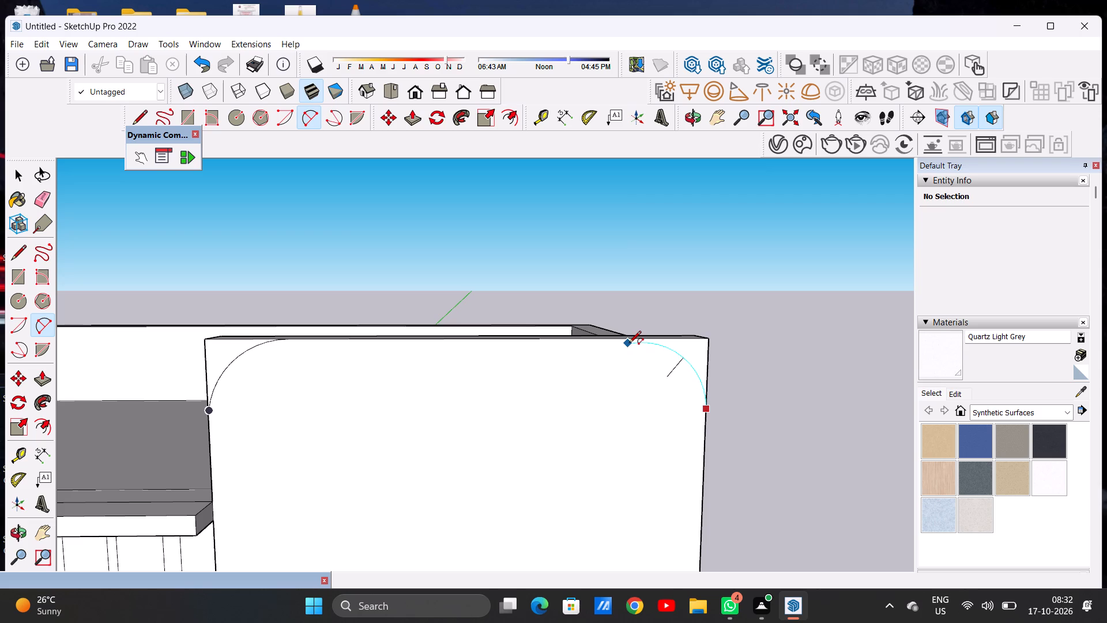
left_click(635, 338)
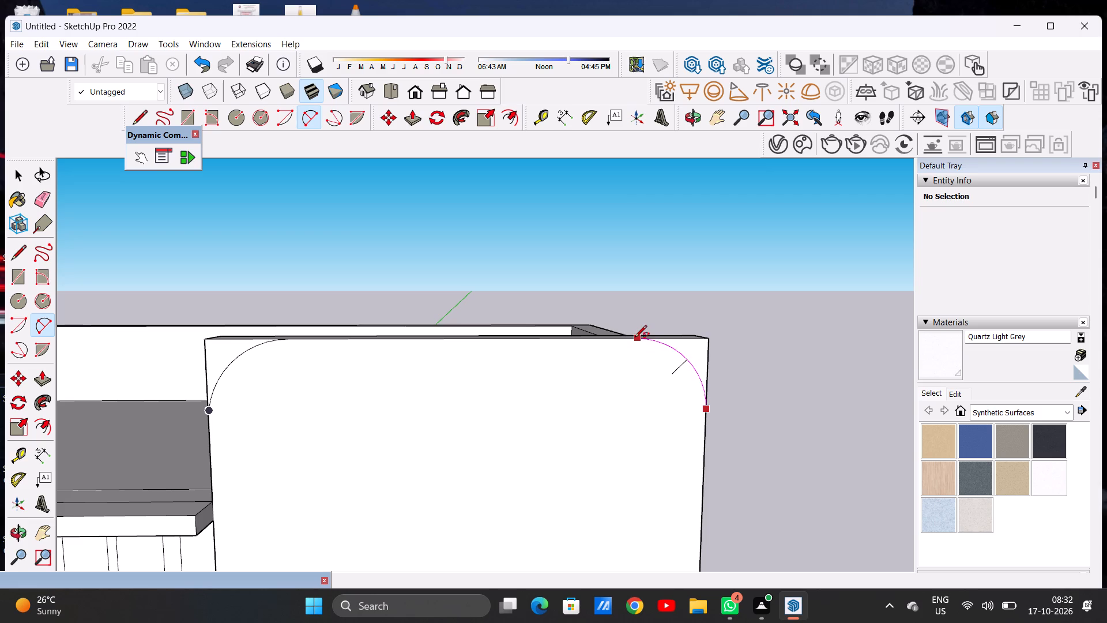
left_click(635, 338)
key("space")
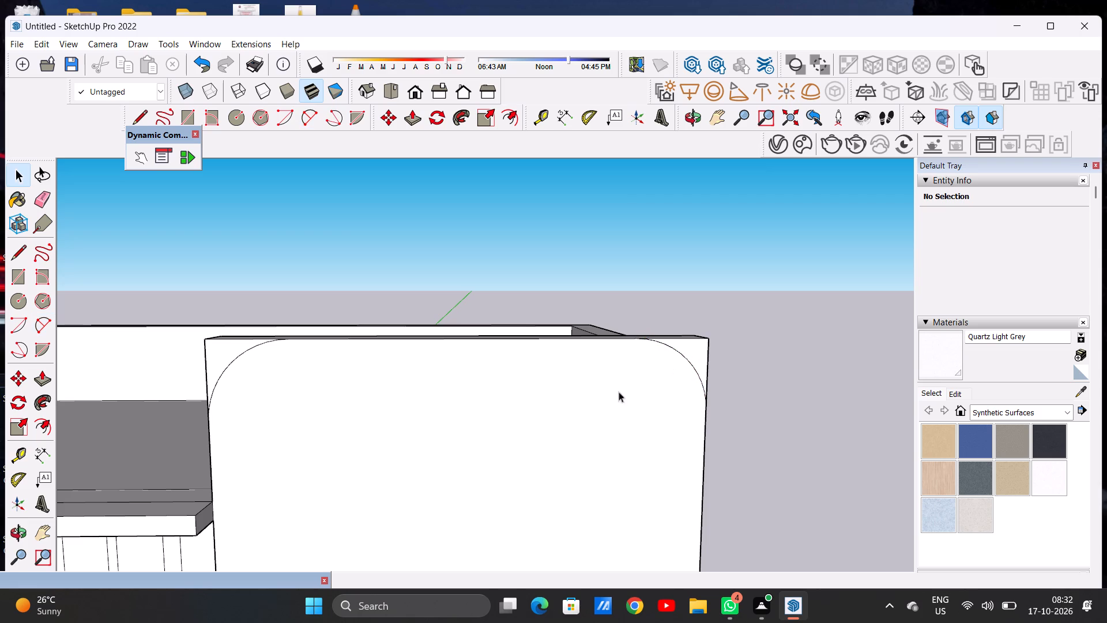
Offset the rounded outline of the tall block's front face inward to form a narrow border.
scroll(551, 497, "down", 12)
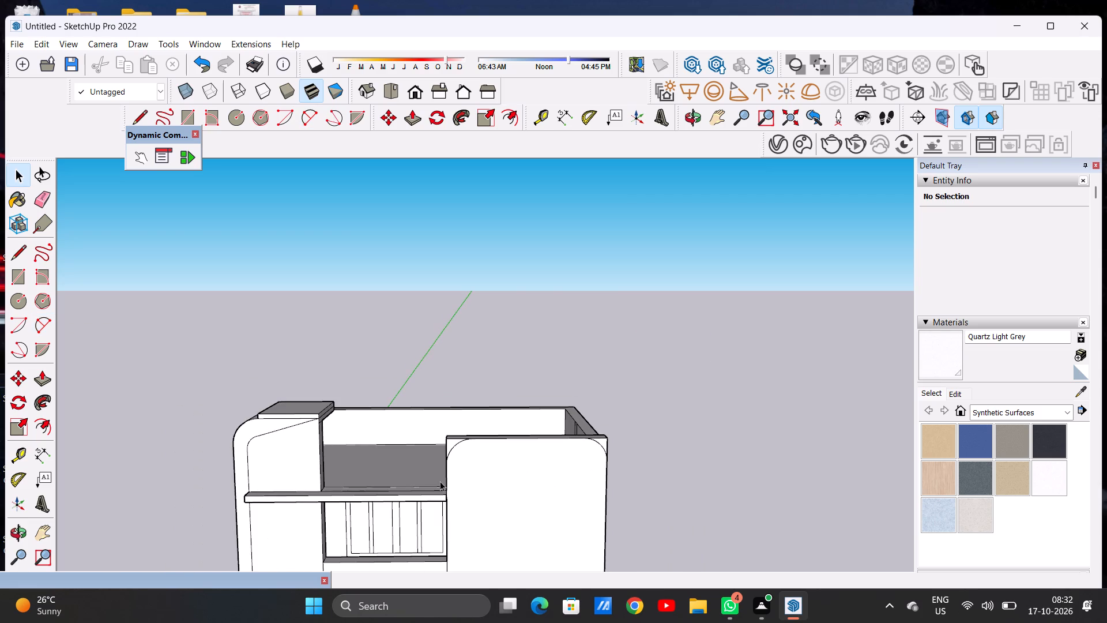
scroll(440, 481, "down", 4)
scroll(488, 448, "down", 6)
scroll(501, 523, "up", 7)
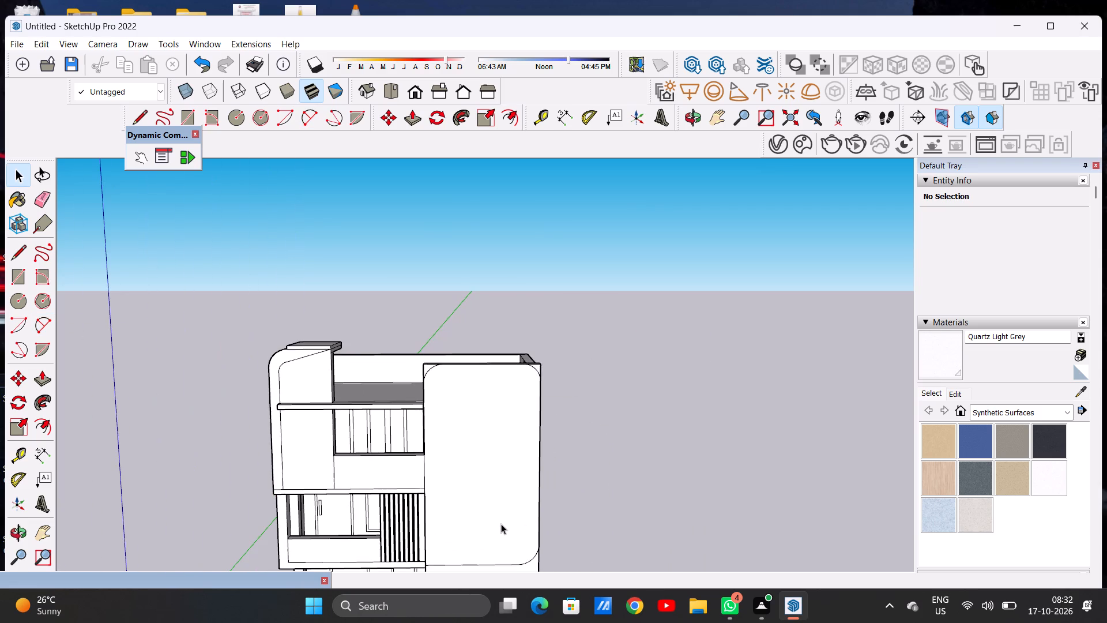
scroll(501, 524, "up", 1)
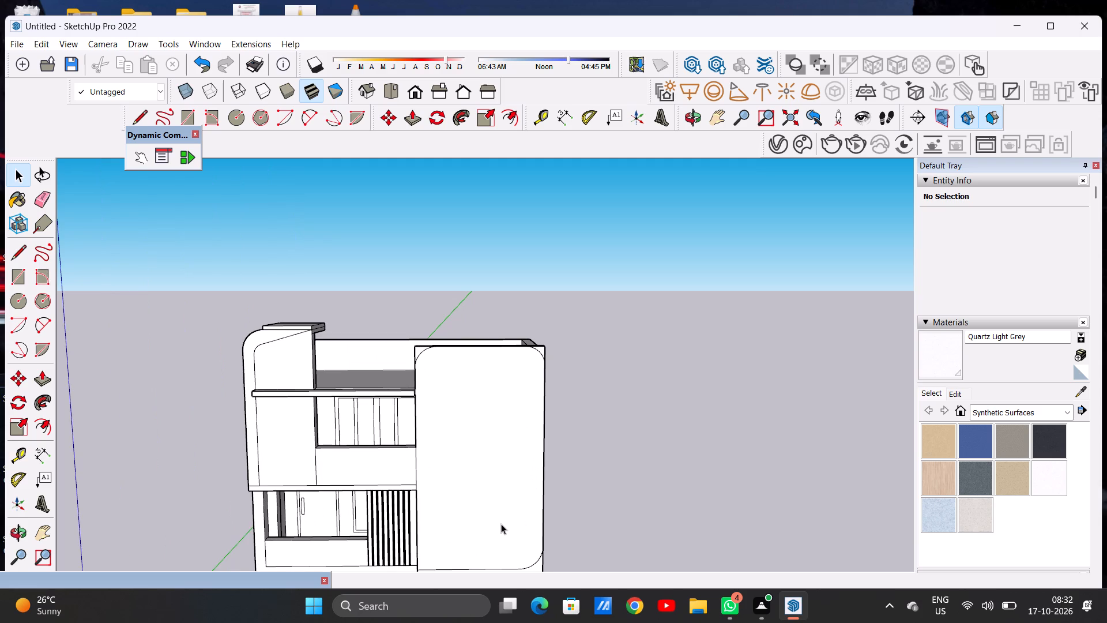
type("OF")
scroll(504, 485, "down", 7)
left_click(499, 478)
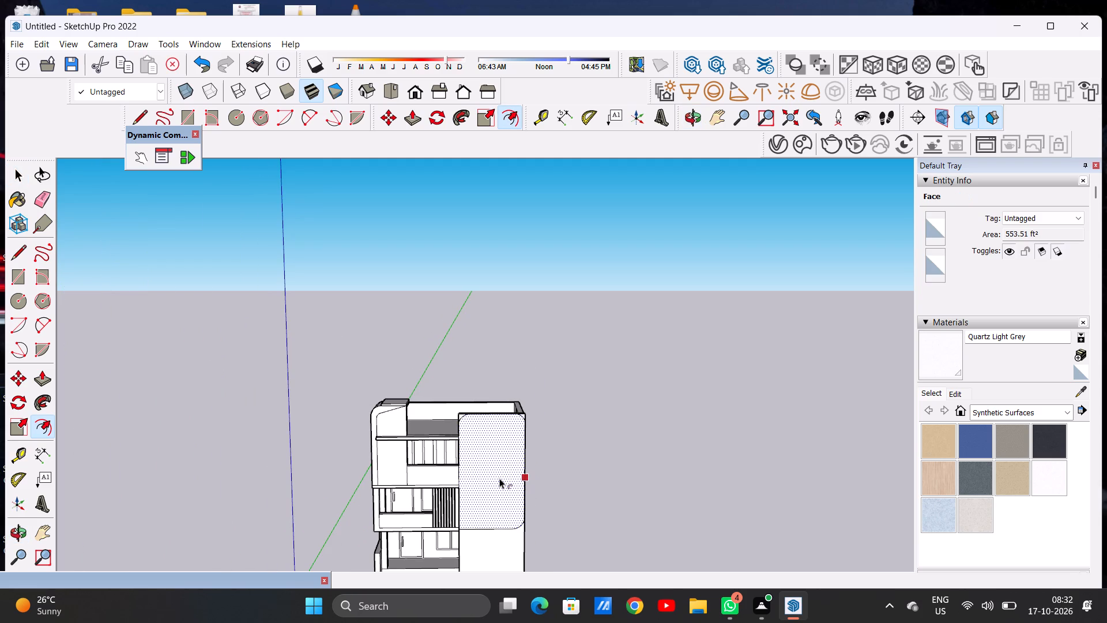
scroll(498, 472, "up", 11)
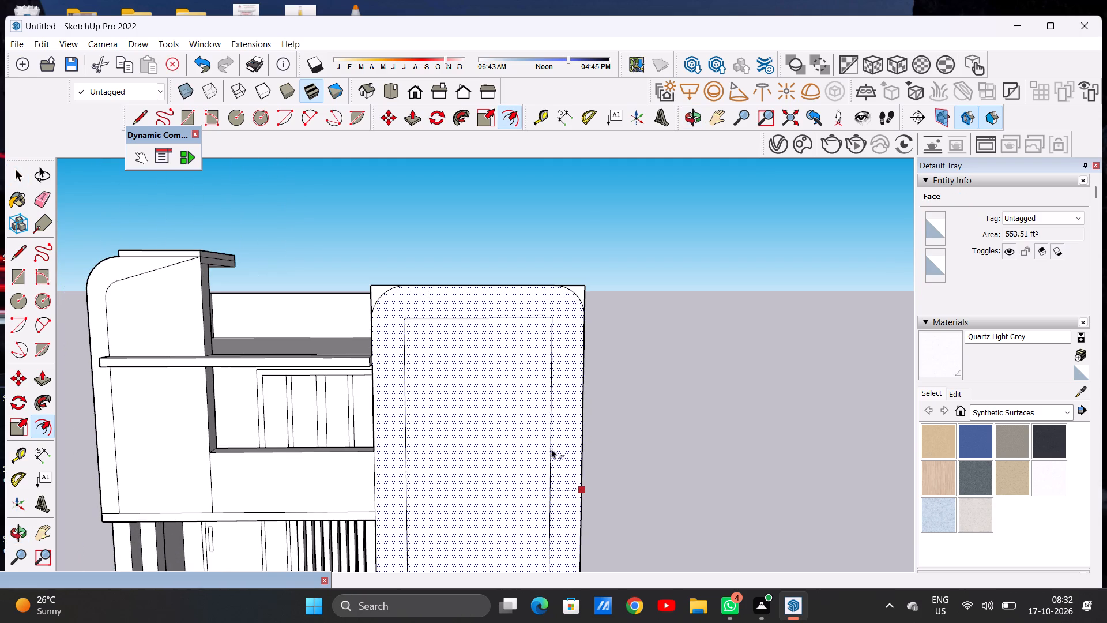
left_click(573, 420)
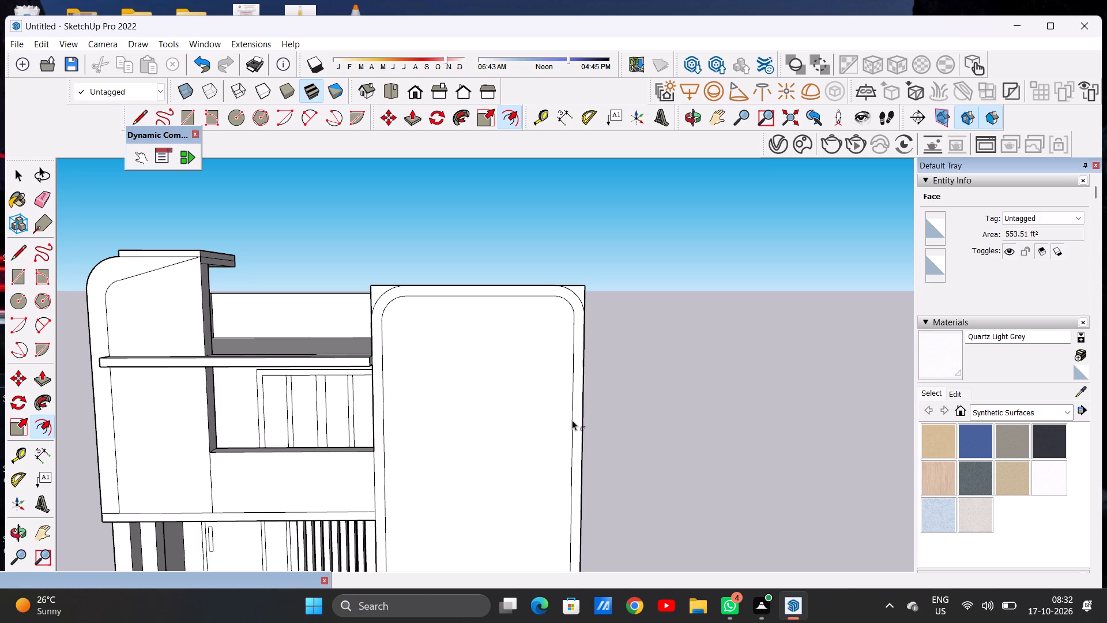
key("space")
Push/Pull the corner piece outside the arc nearest the balconies back through the front wall's thickness, 1' 5 15/16".
scroll(492, 458, "down", 9)
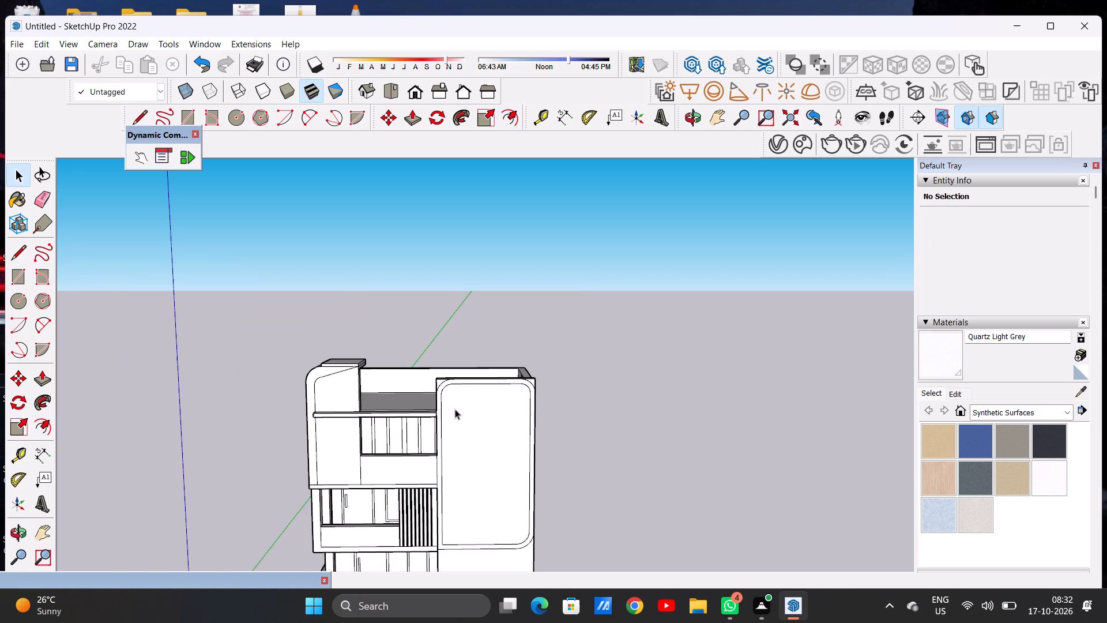
scroll(468, 490, "down", 2)
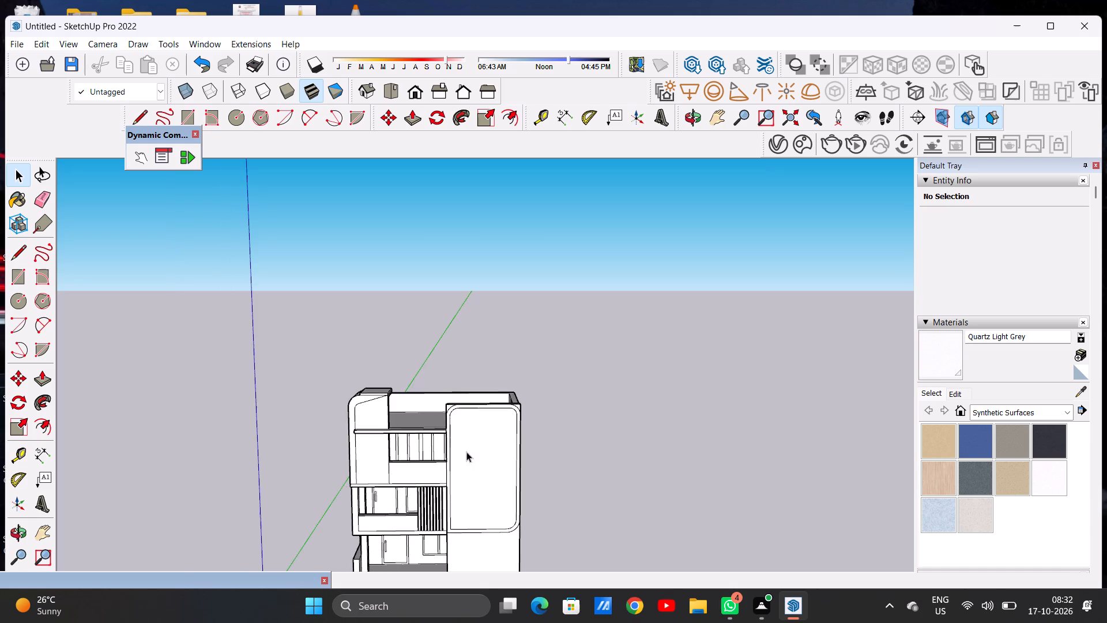
scroll(452, 408, "up", 15)
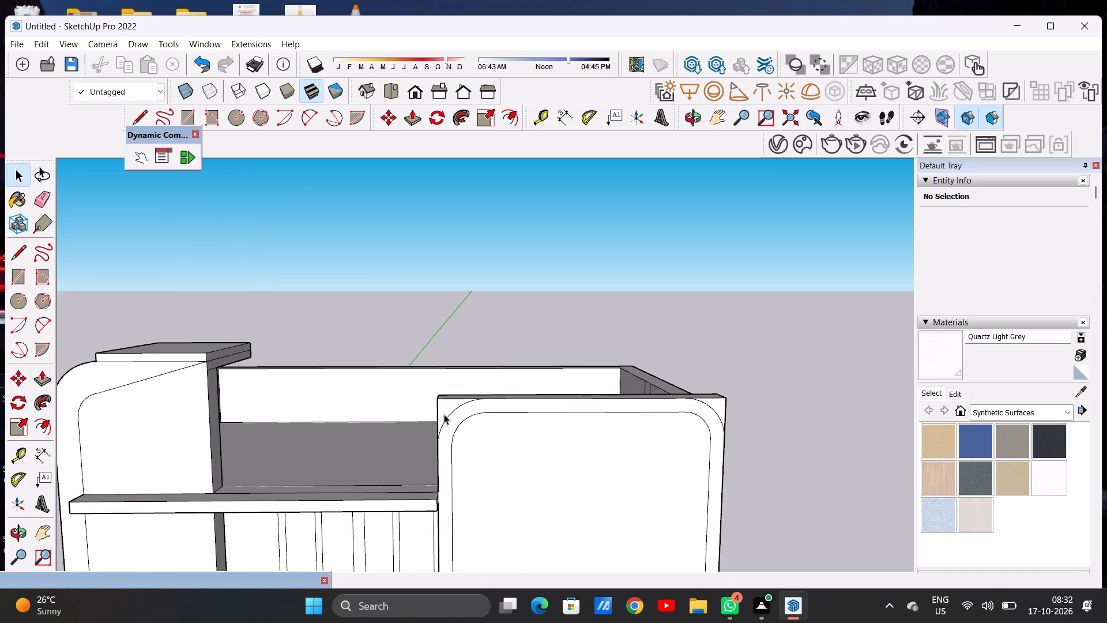
key("p")
scroll(446, 405, "up", 1)
scroll(446, 405, "down", 2)
scroll(446, 405, "up", 3)
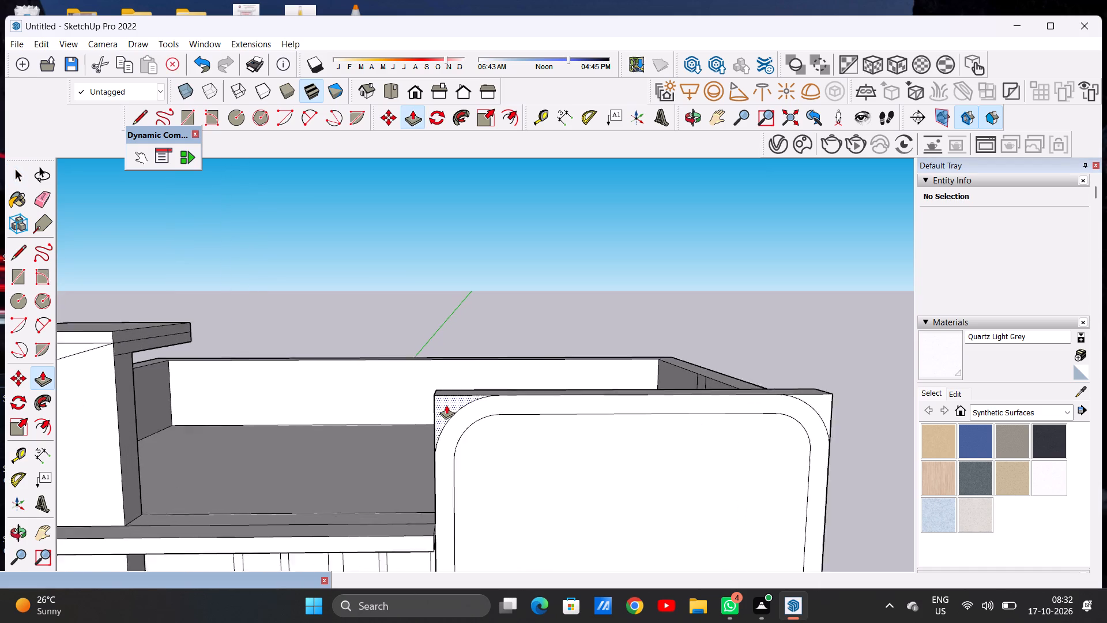
scroll(446, 405, "up", 5)
left_click(445, 400)
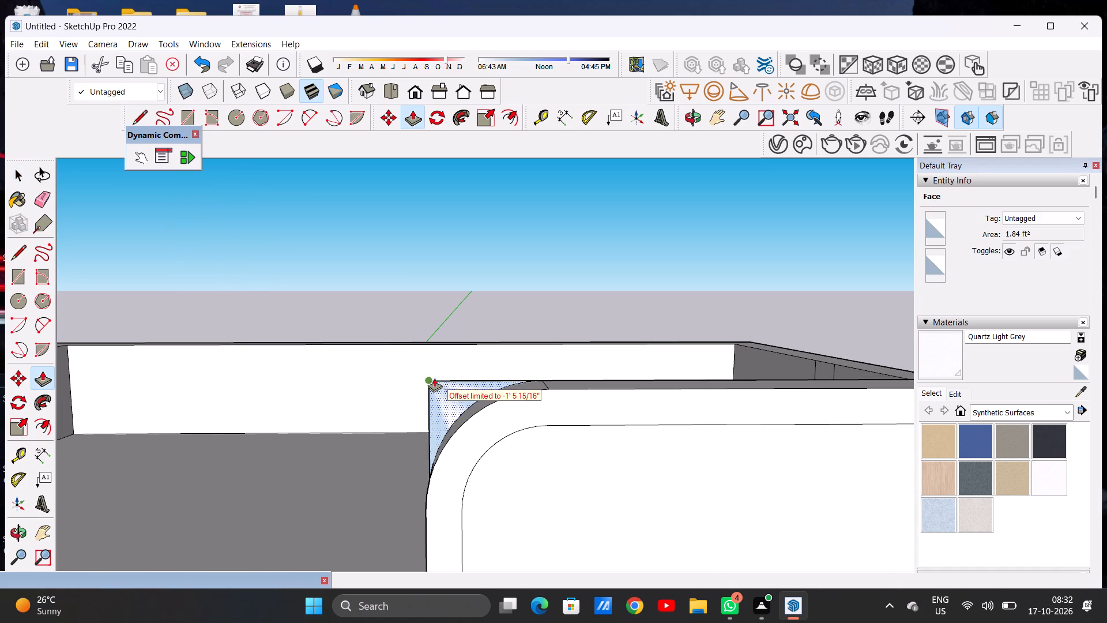
left_click(434, 378)
Push/Pull the corner piece outside the upper outer arc back through the front wall's thickness, 1' 5 15/16".
scroll(450, 408, "down", 8)
middle_click_drag(416, 414, 733, 448)
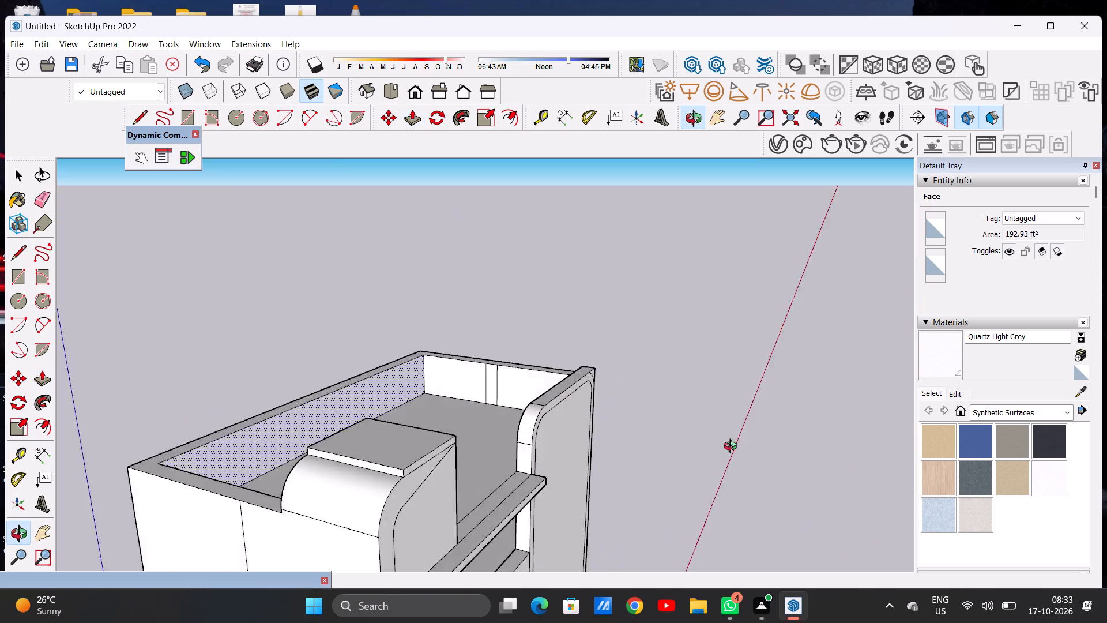
middle_click_drag(733, 448, 419, 562)
middle_click_drag(637, 401, 167, 433)
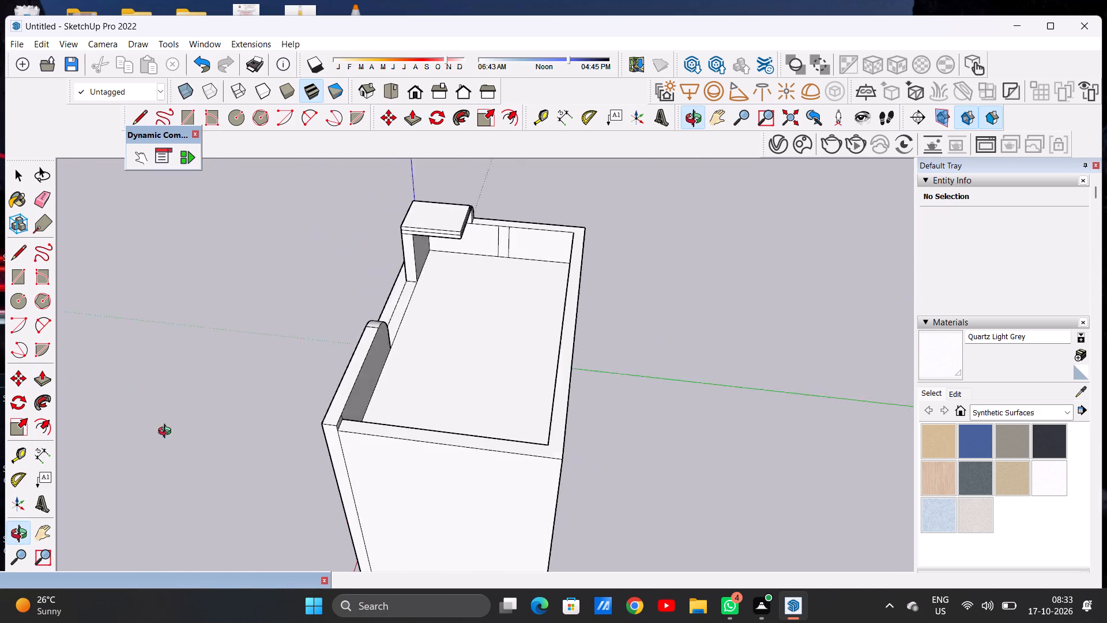
middle_click_drag(167, 433, 518, 337)
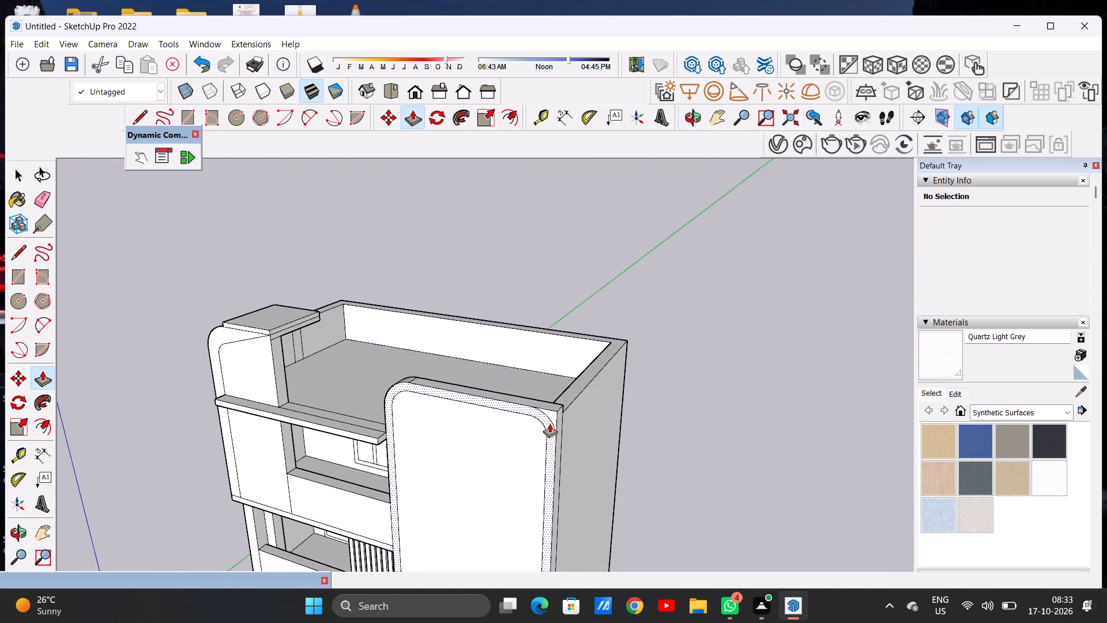
scroll(554, 430, "up", 12)
left_click(552, 399)
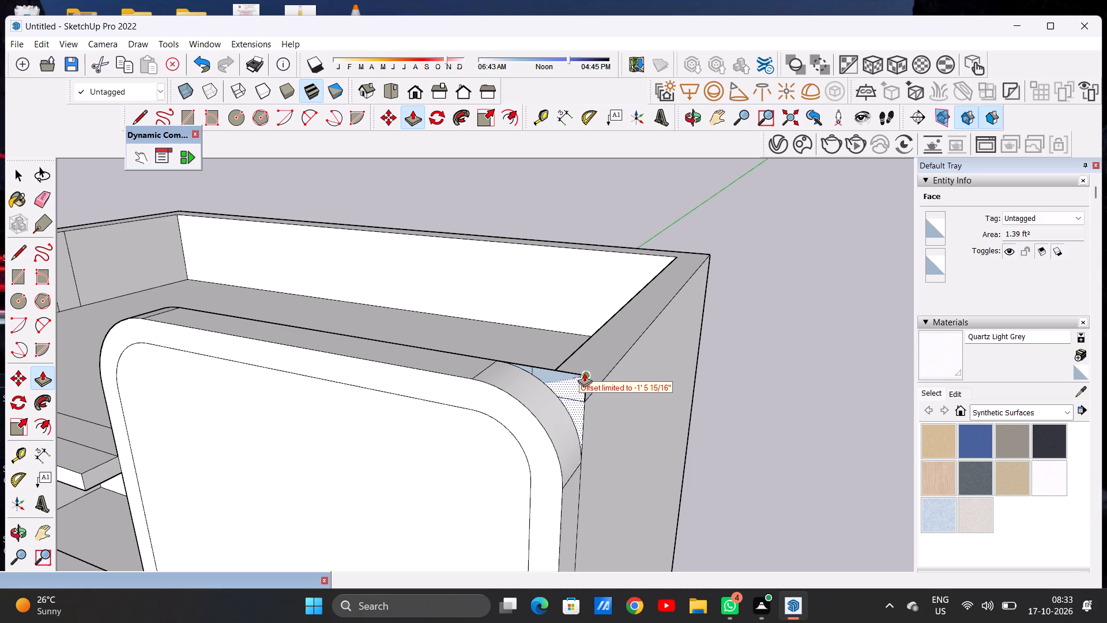
left_click(588, 371)
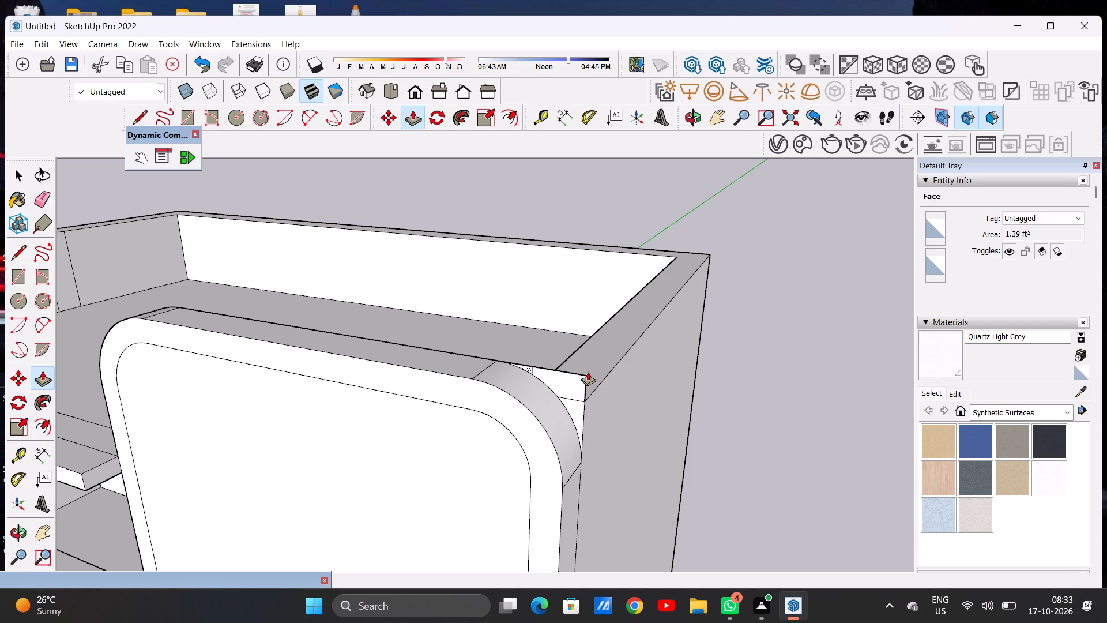
key("space")
Erase the leftover edge of the cut corner piece where the rounded outer corner meets the side parapet.
middle_click_drag(646, 422, 412, 438)
middle_click(398, 438)
middle_click_drag(382, 438, 313, 447)
middle_click(313, 447)
scroll(231, 368, "up", 5)
middle_click_drag(160, 333, 135, 331)
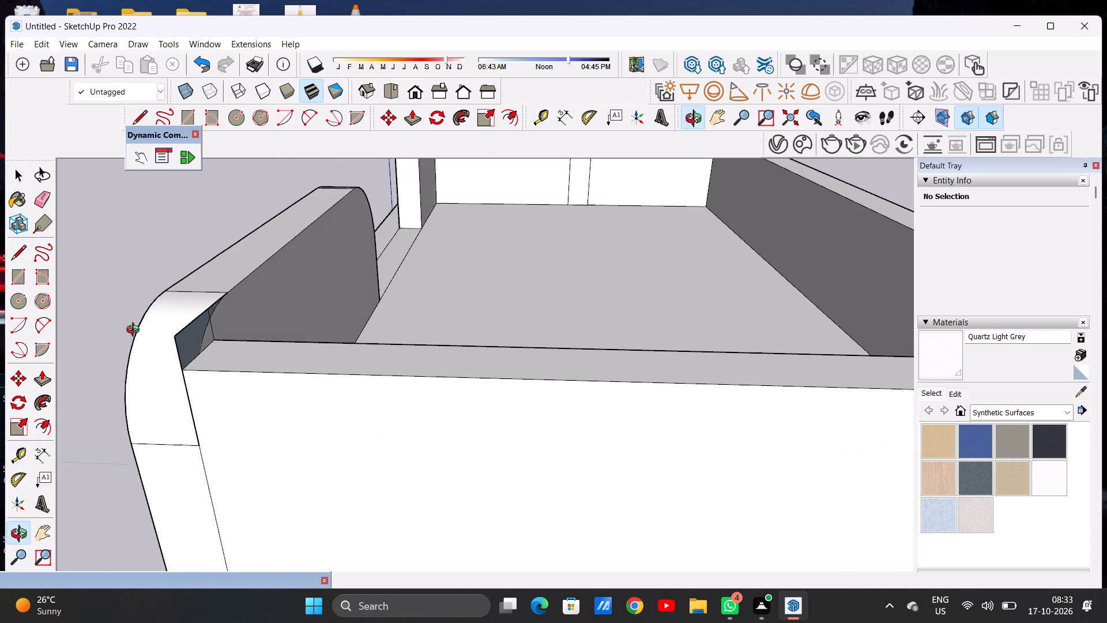
middle_click_drag(135, 331, 220, 312)
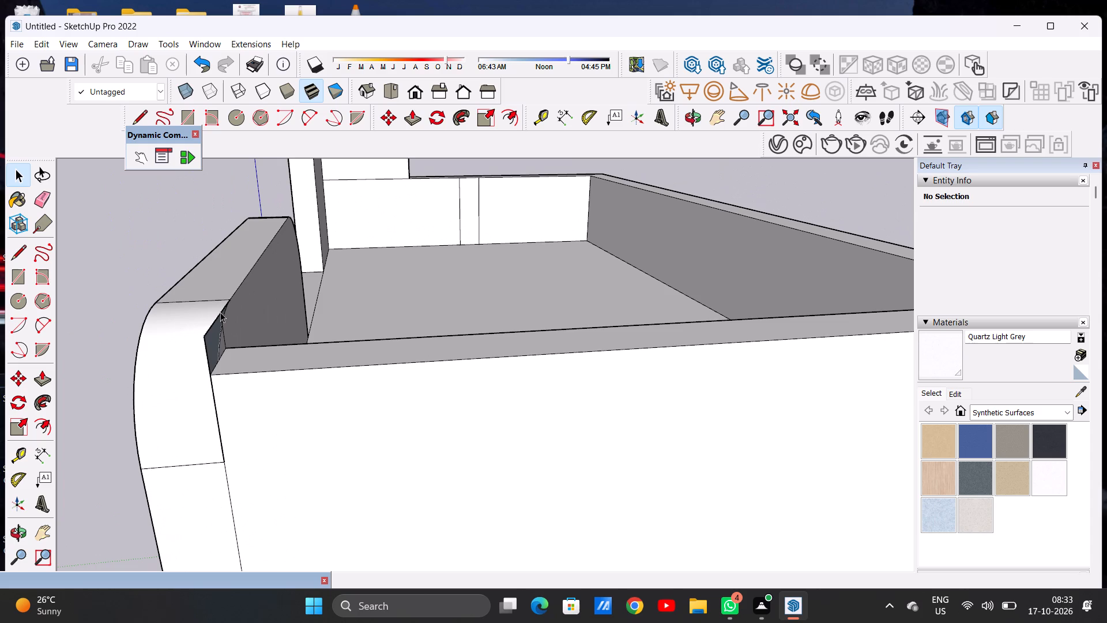
scroll(220, 312, "up", 1)
key("e")
scroll(175, 325, "up", 5)
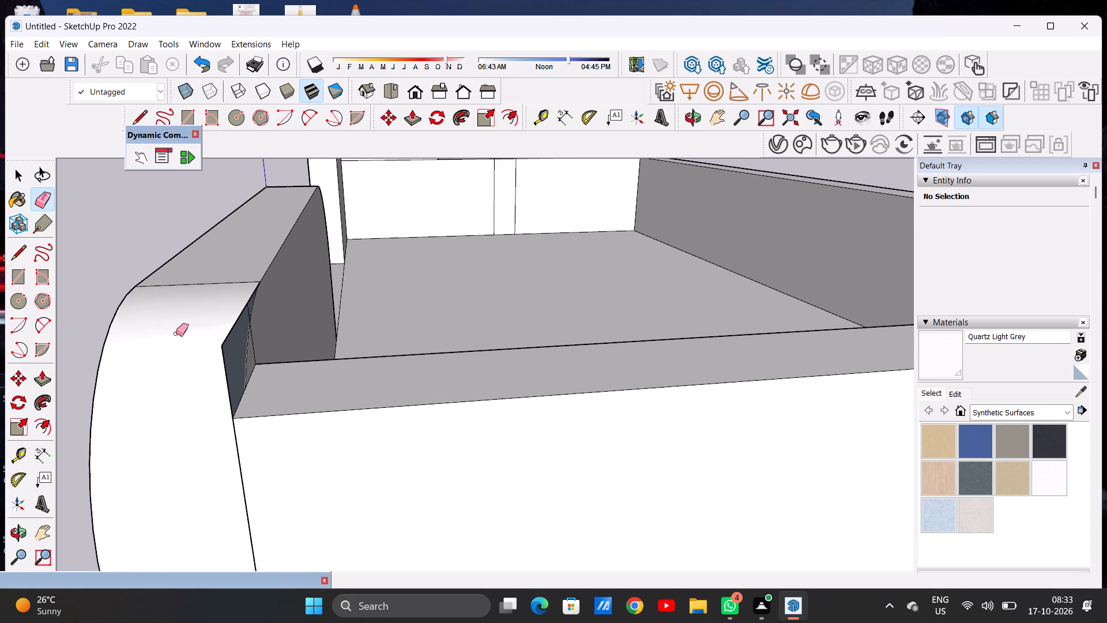
left_click(222, 345)
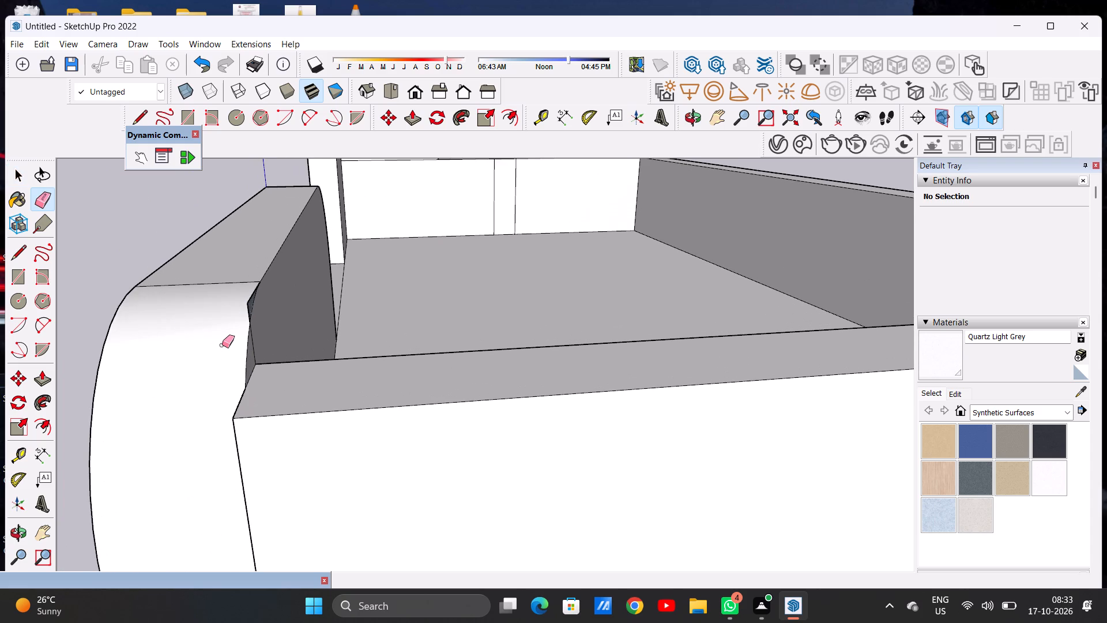
key("space")
Erase the edges of the leftover parapet piece protruding above the curve of the front wall's rounded outer corner.
scroll(306, 343, "up", 6)
middle_click(299, 329)
scroll(371, 365, "down", 9)
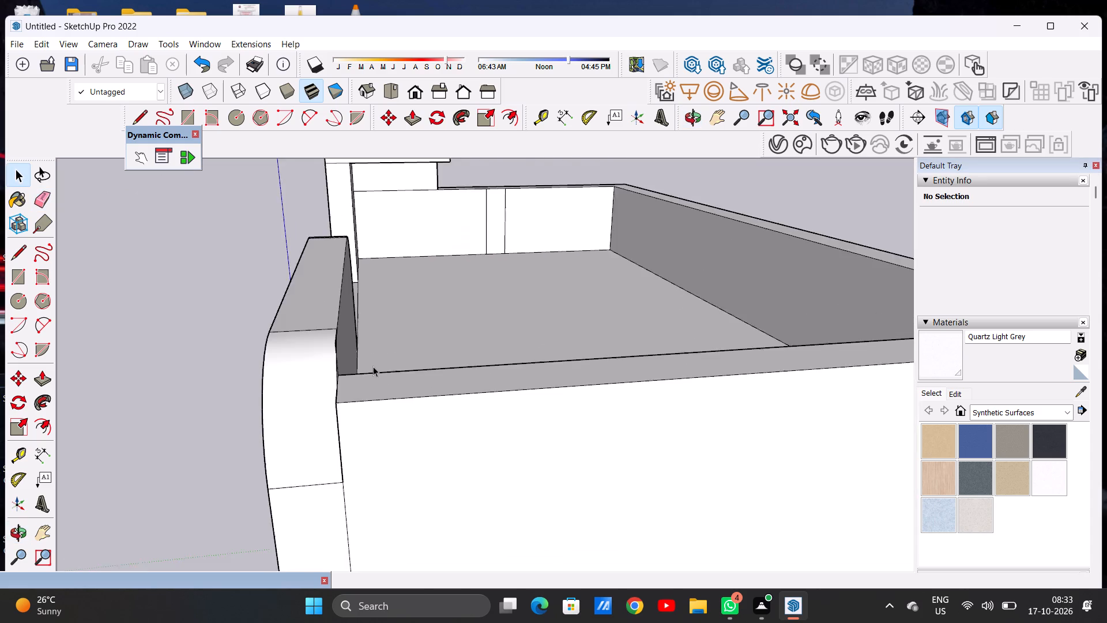
scroll(373, 366, "down", 3)
middle_click_drag(348, 347, 509, 332)
scroll(621, 332, "up", 4)
middle_click_drag(592, 411, 515, 412)
middle_click_drag(473, 408, 405, 414)
middle_click_drag(401, 415, 421, 406)
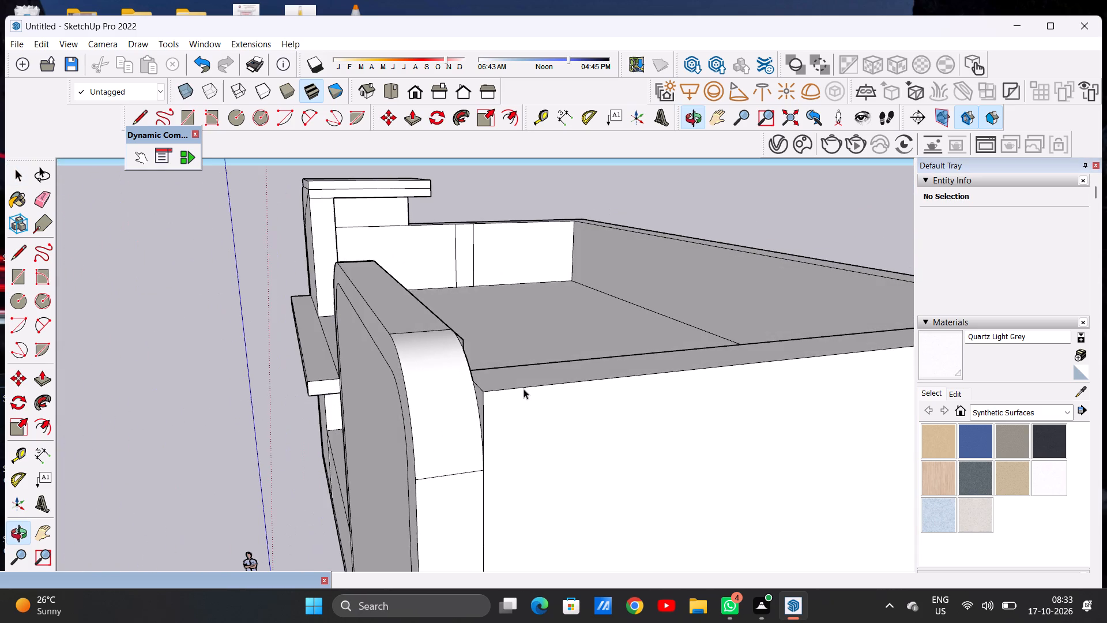
scroll(439, 338, "up", 6)
middle_click_drag(457, 351, 558, 335)
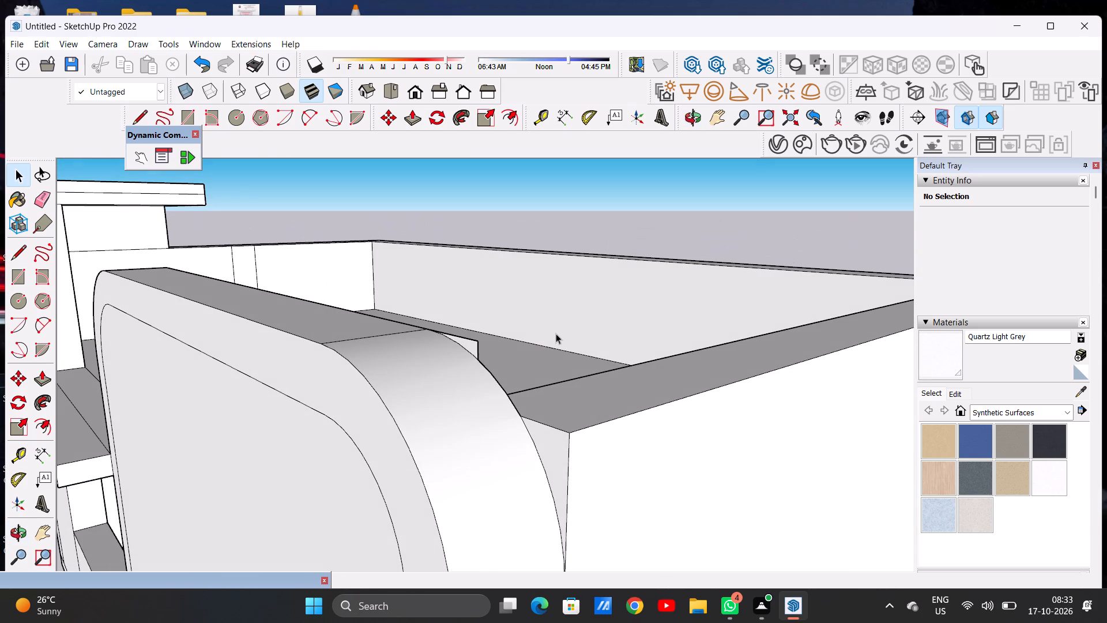
key("e")
scroll(481, 339, "up", 7)
scroll(505, 321, "down", 5)
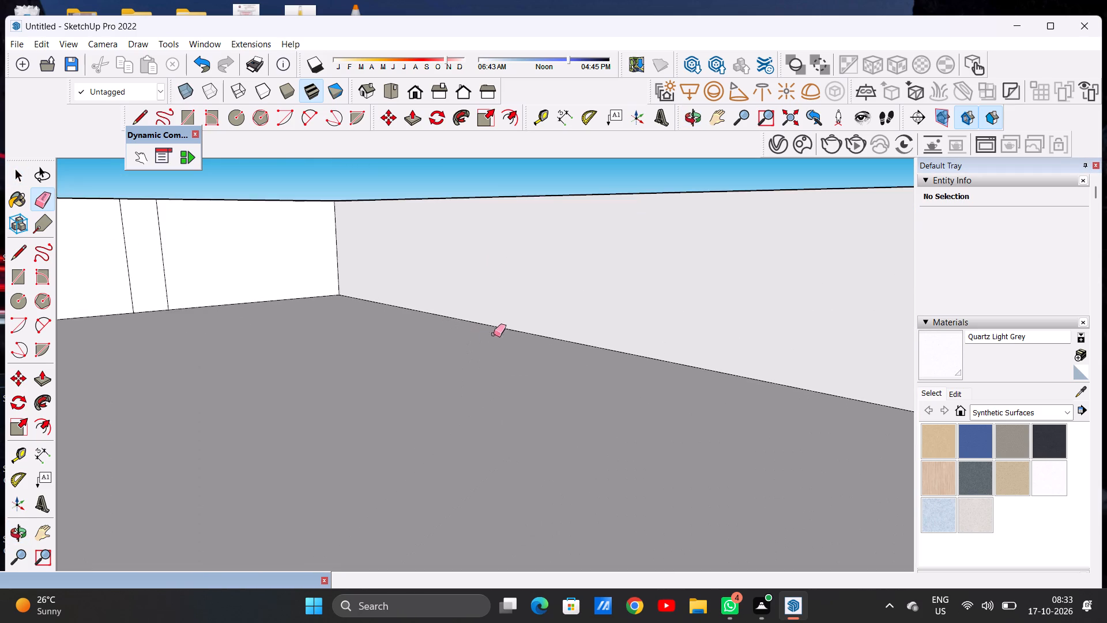
scroll(487, 339, "down", 20)
scroll(487, 339, "down", 20)
scroll(487, 339, "down", 7)
scroll(494, 361, "up", 1)
scroll(496, 359, "down", 5)
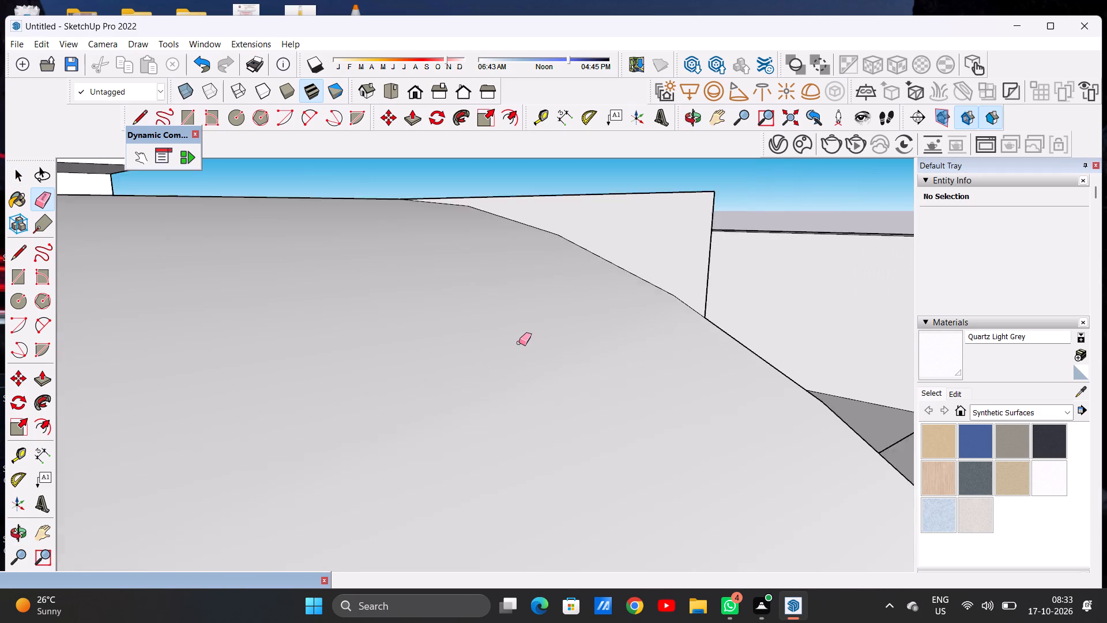
scroll(521, 339, "up", 1)
scroll(521, 339, "down", 11)
scroll(604, 301, "up", 5)
scroll(620, 256, "up", 7)
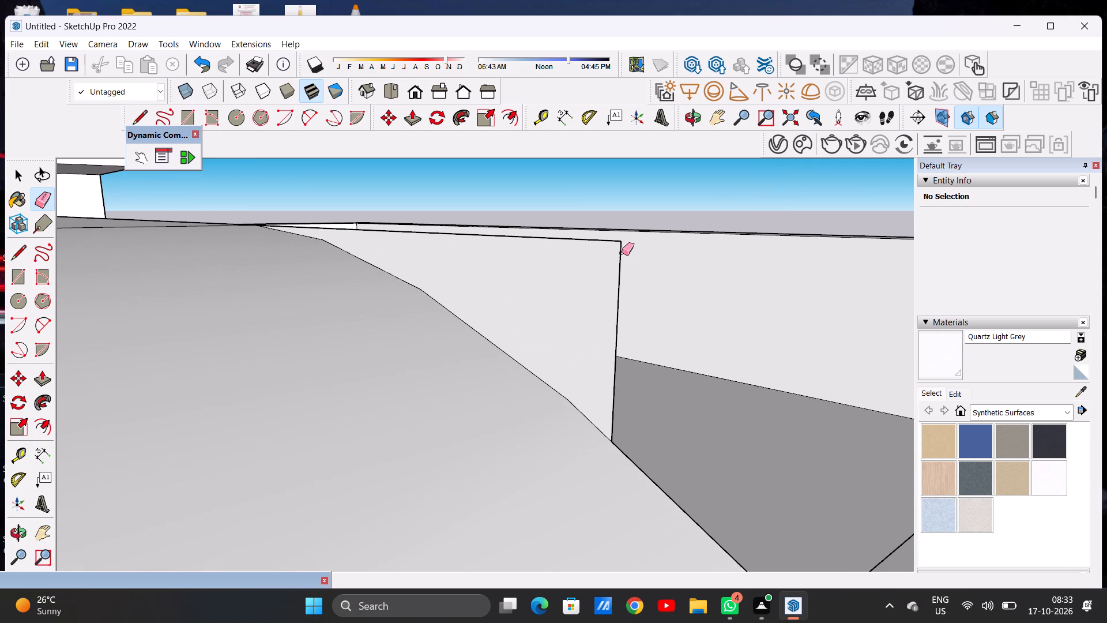
left_click(619, 241)
left_click_drag(620, 242, 623, 246)
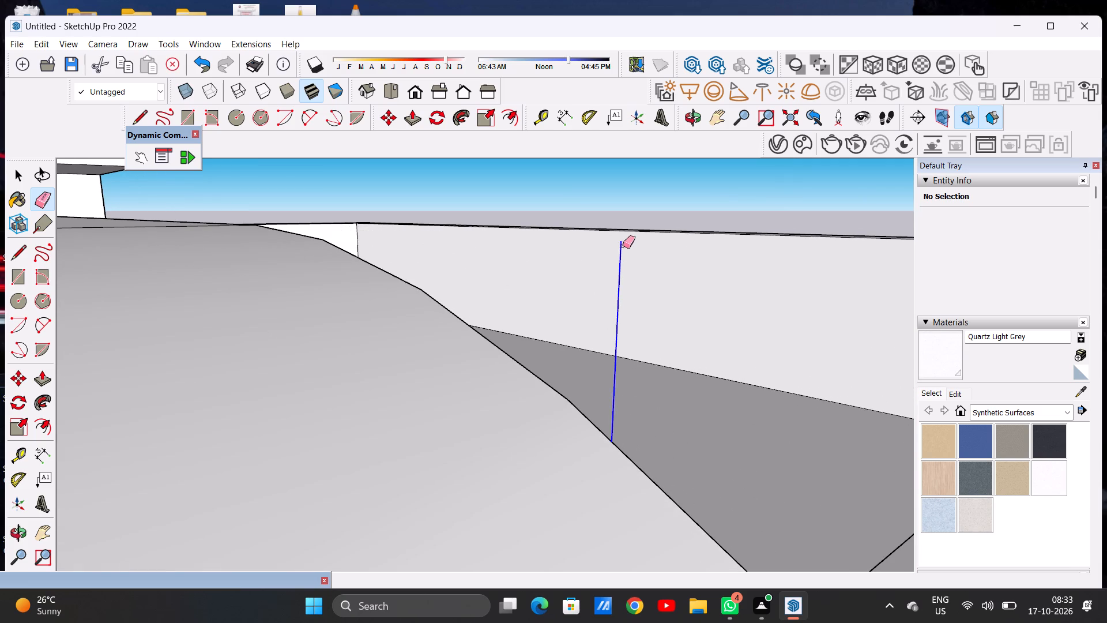
left_click_drag(623, 246, 624, 248)
key("space")
Push/Pull the narrow border face around the tall block's rounded front panel forward to form a projecting frame.
scroll(549, 331, "down", 7)
middle_click_drag(592, 332, 350, 366)
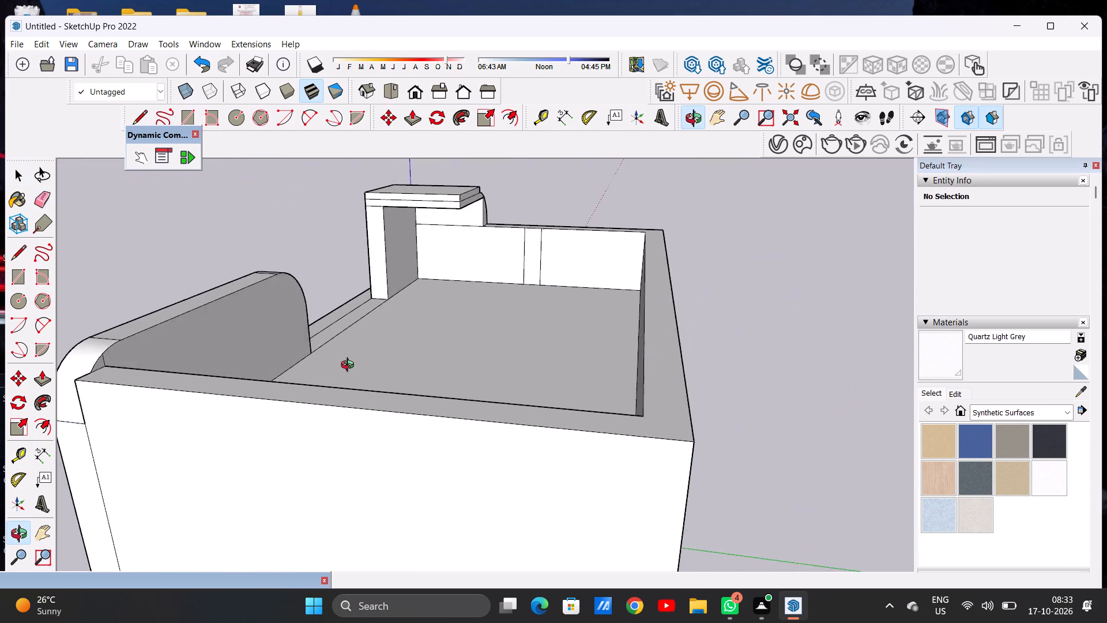
middle_click_drag(350, 366, 695, 335)
scroll(559, 365, "down", 7)
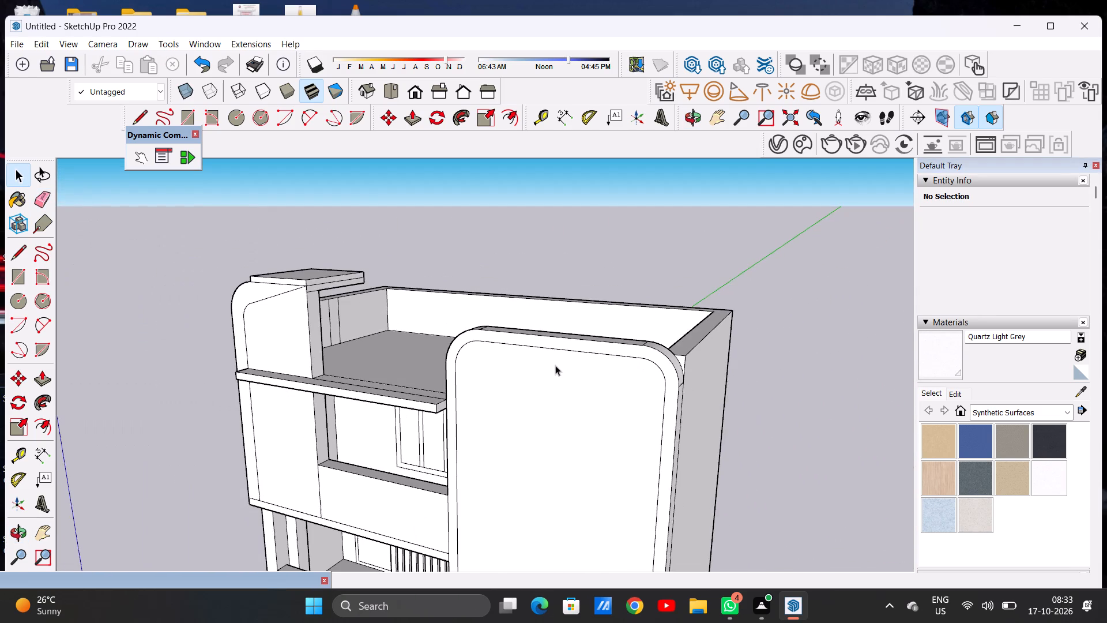
scroll(524, 384, "down", 5)
middle_click_drag(498, 419, 589, 396)
scroll(561, 370, "down", 9)
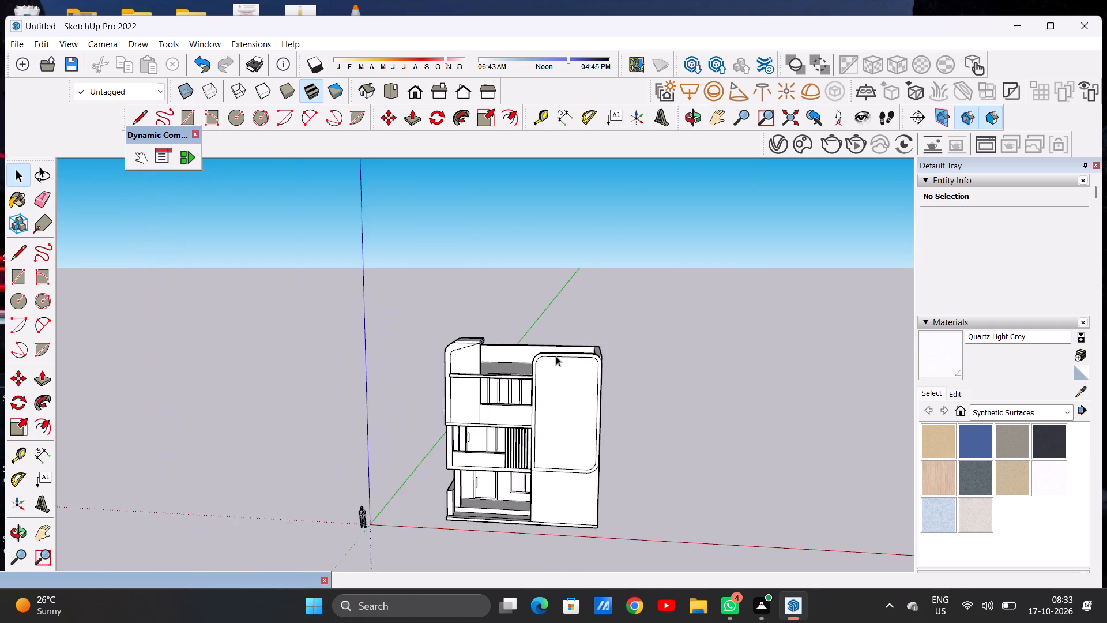
scroll(556, 356, "down", 4)
scroll(558, 396, "up", 9)
middle_click_drag(566, 398, 570, 375)
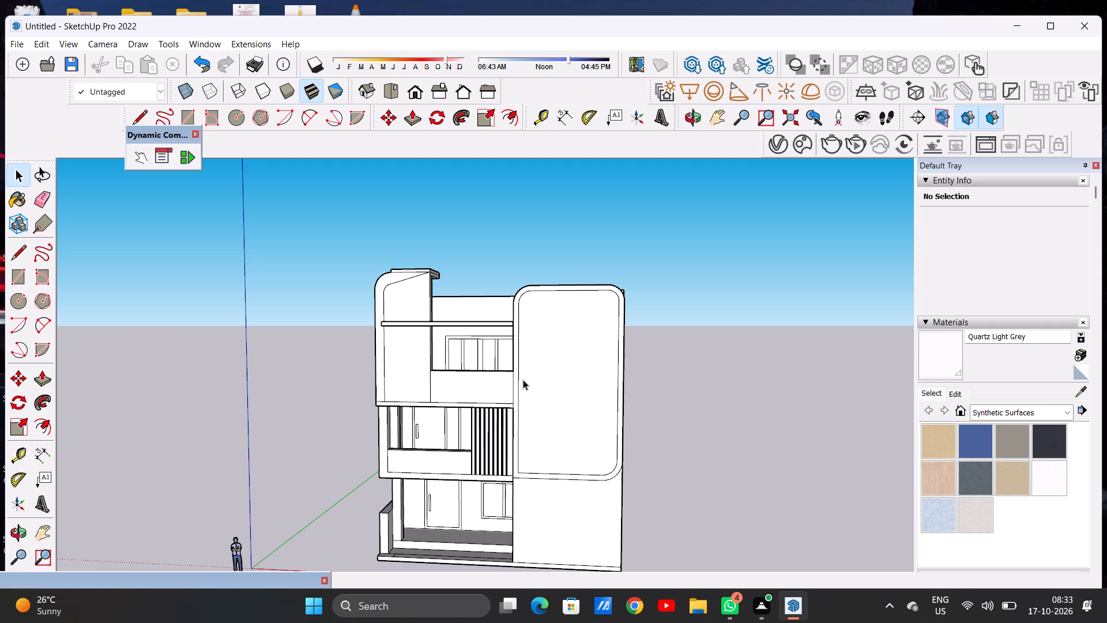
scroll(521, 369, "down", 6)
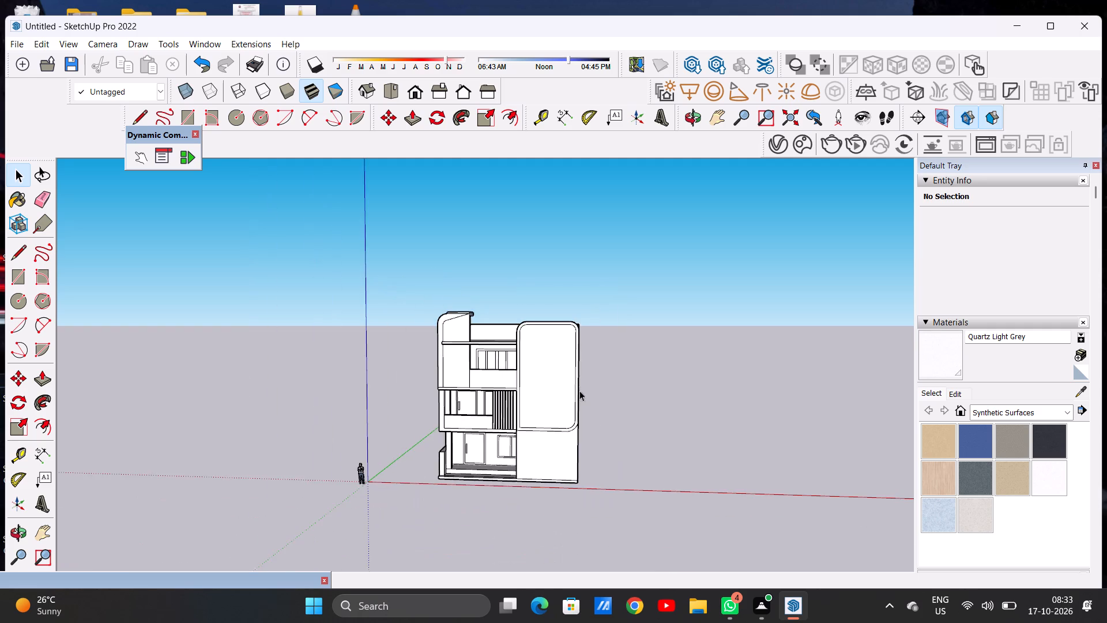
middle_click_drag(579, 391, 522, 401)
key("p")
scroll(562, 320, "up", 8)
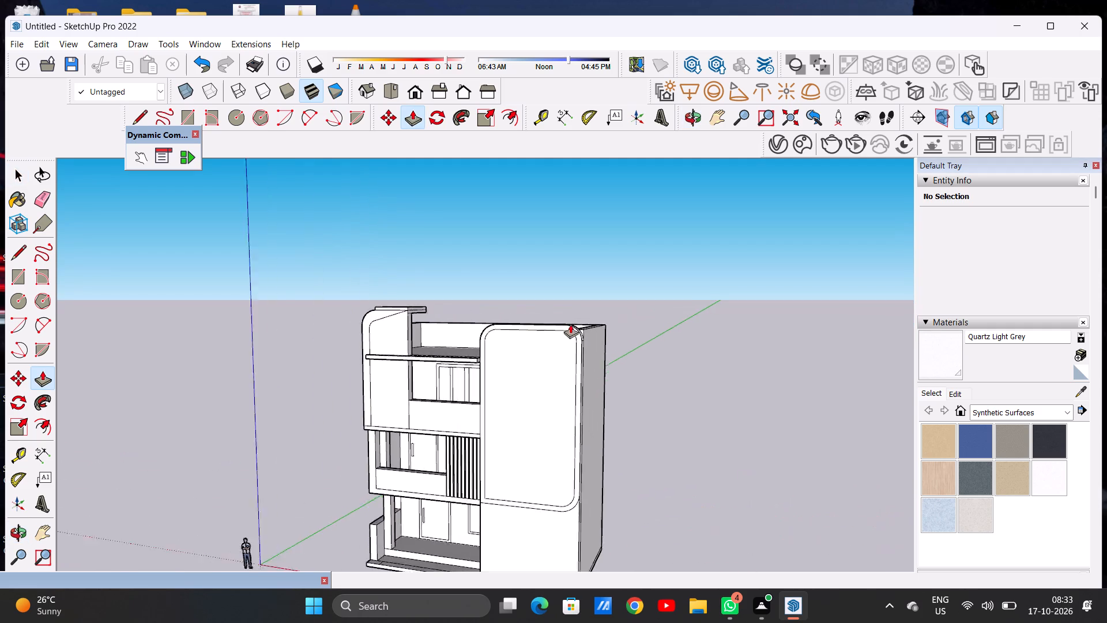
scroll(570, 324, "up", 9)
left_click(586, 347)
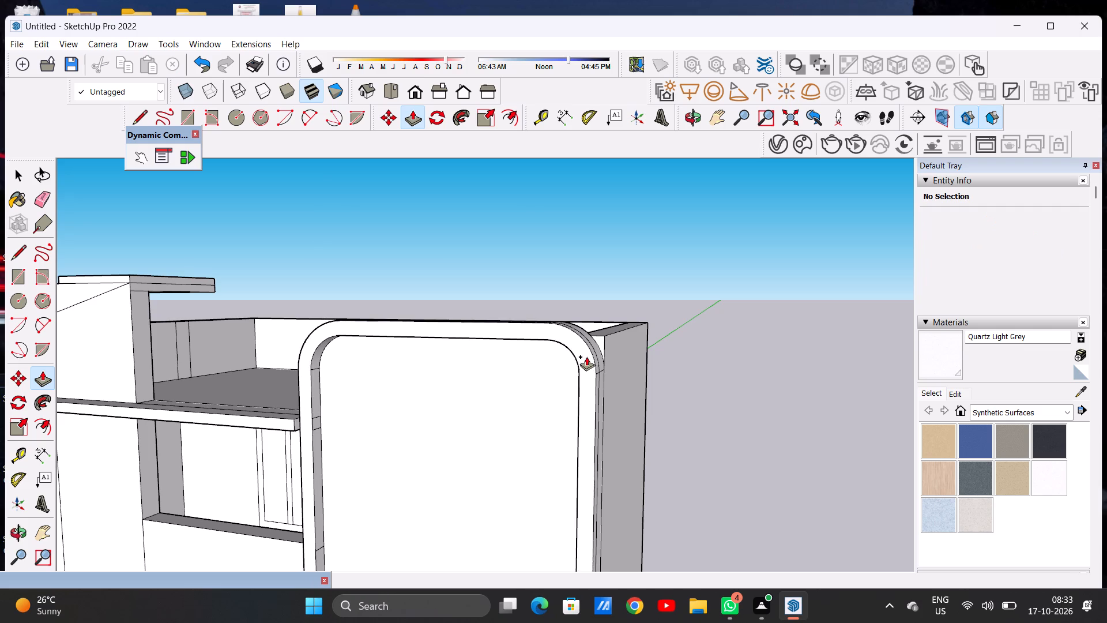
left_click(583, 364)
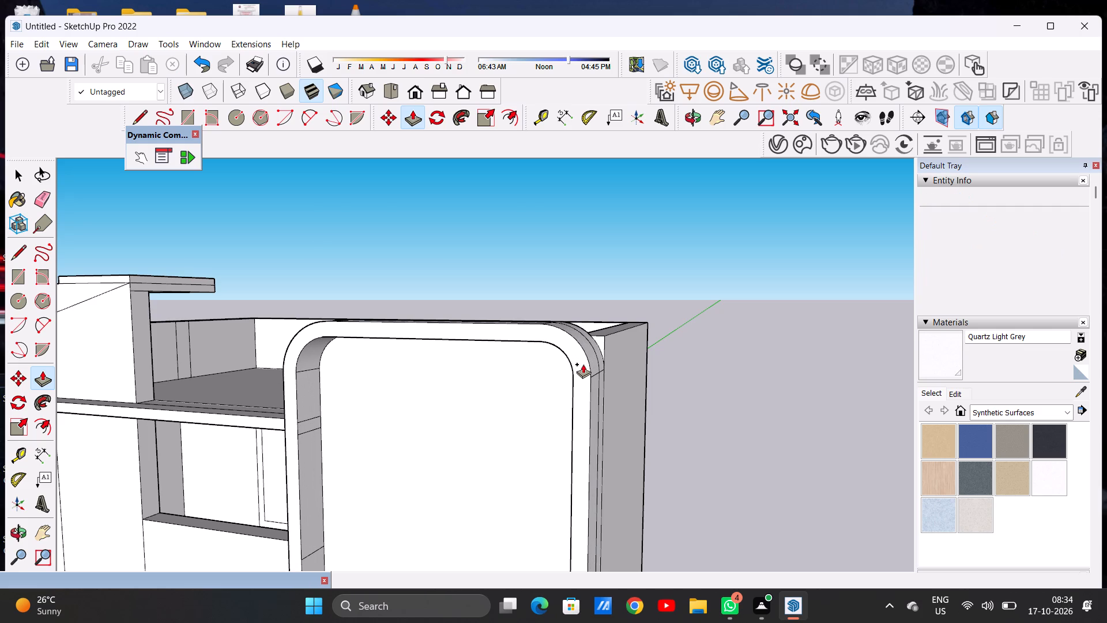
key("space")
Push/Pull the front face of the rounded frame slightly further forward from the tall block.
scroll(579, 347, "down", 18)
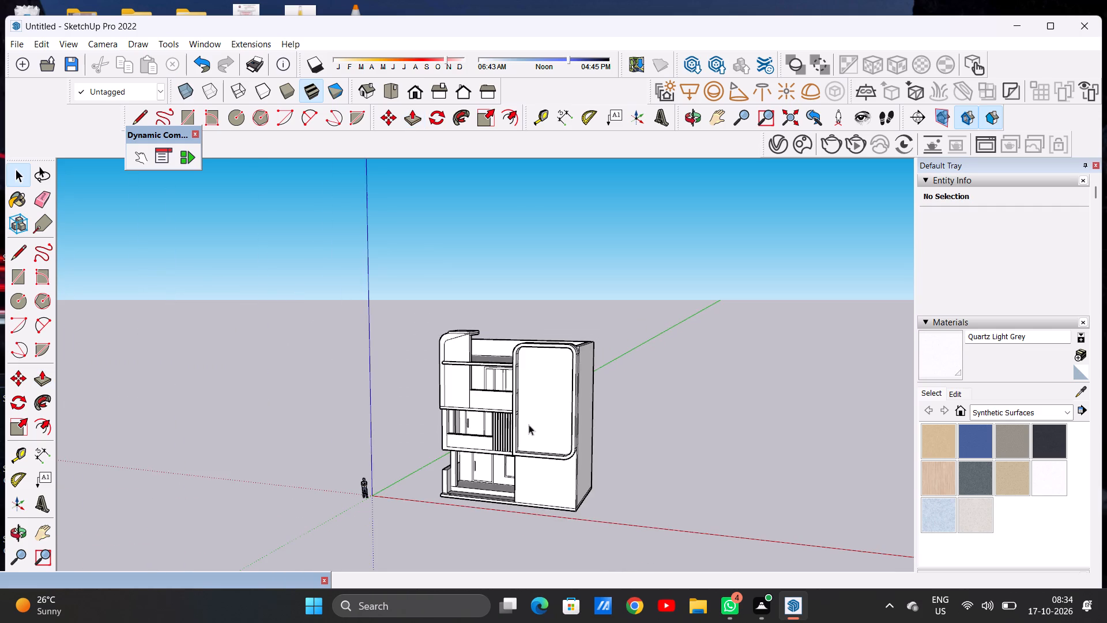
middle_click_drag(590, 421, 705, 408)
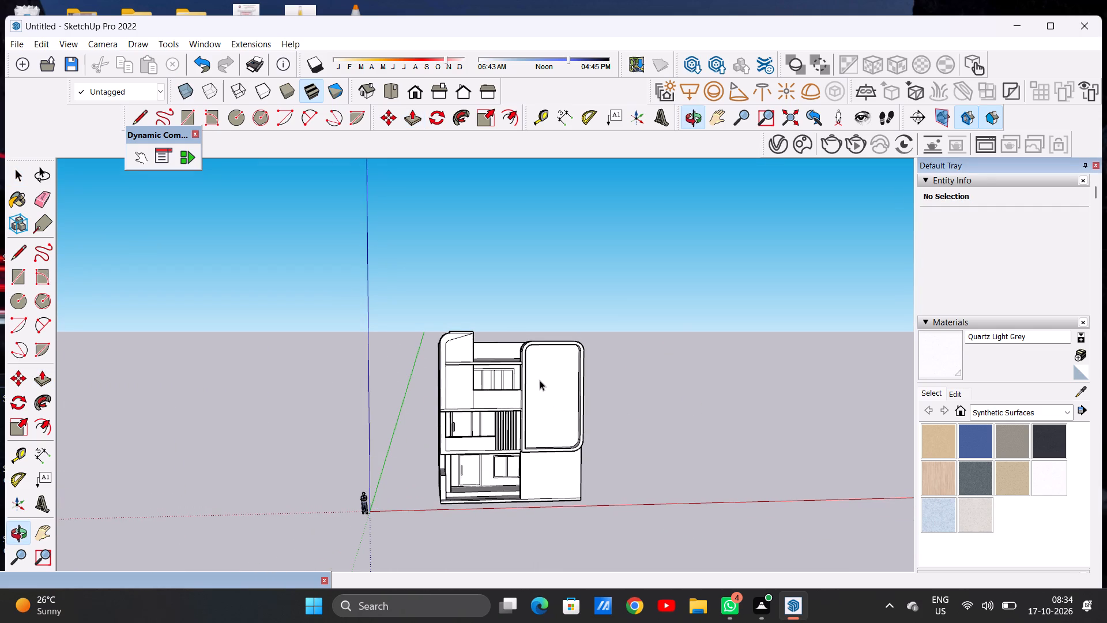
scroll(539, 369, "up", 6)
middle_click_drag(483, 350, 641, 409)
scroll(539, 354, "up", 3)
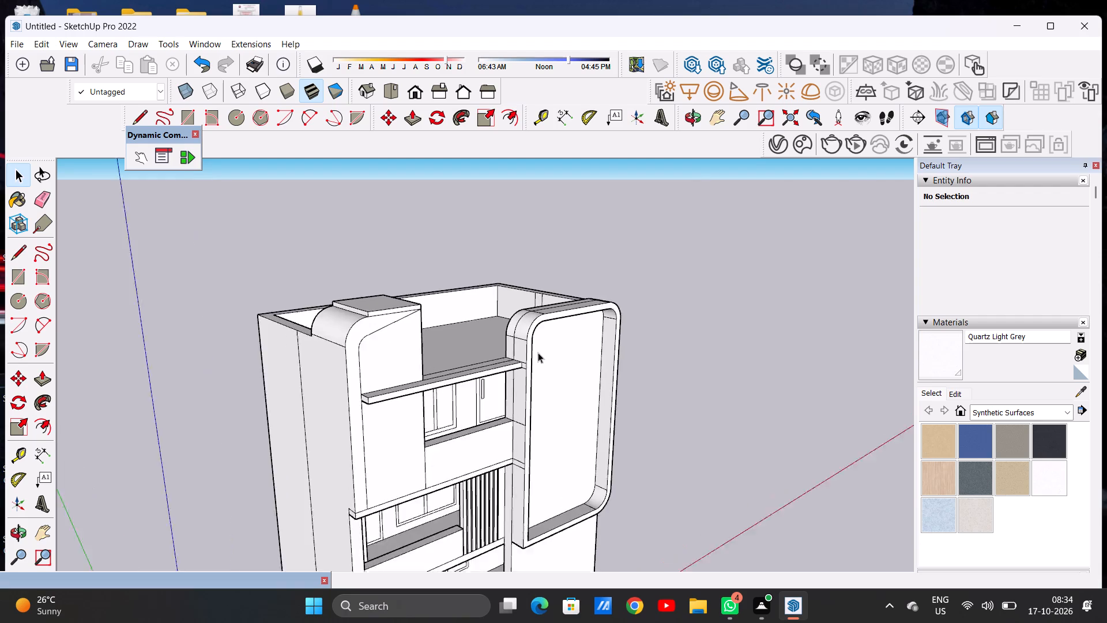
scroll(538, 352, "up", 8)
key("p")
scroll(527, 298, "up", 5)
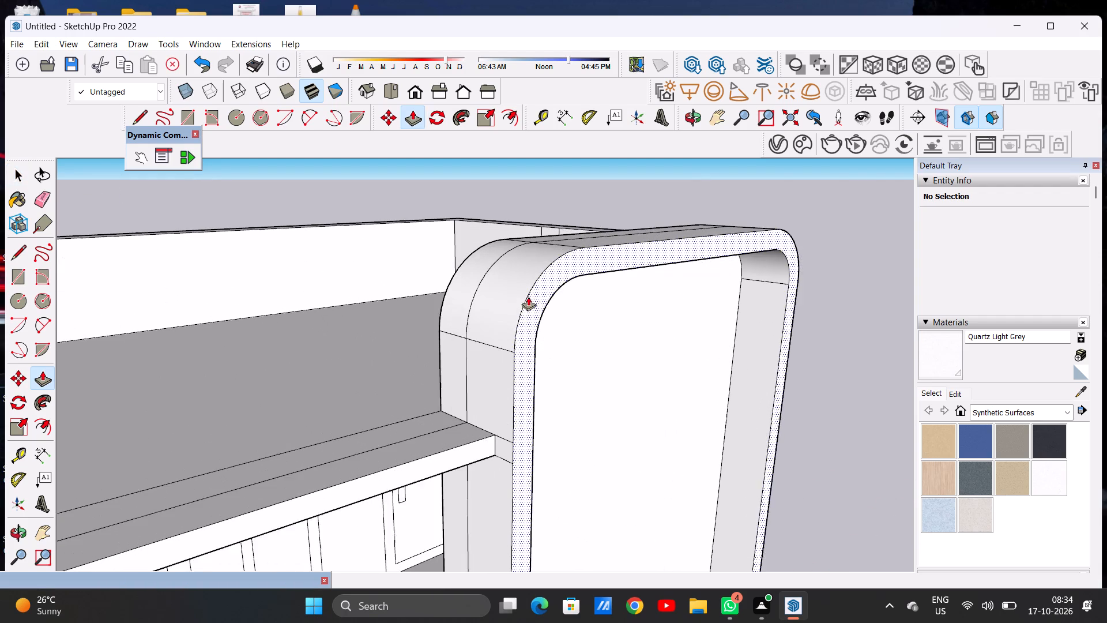
left_click(530, 311)
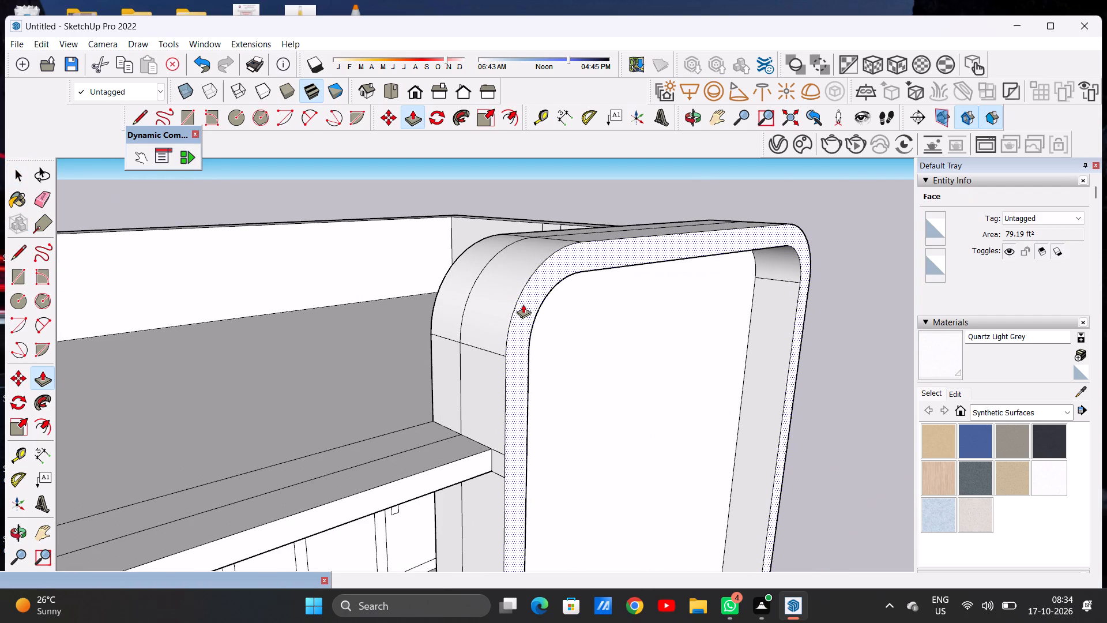
left_click(521, 302)
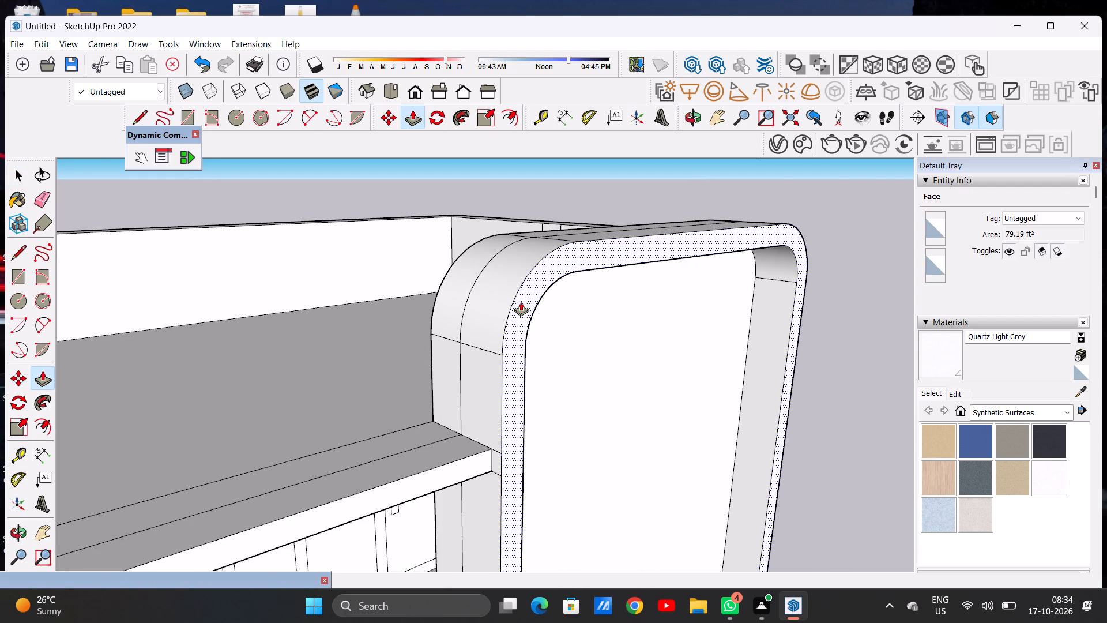
key("space")
Examine the whole front facade with the projecting frame, including the plain ground-floor wall beneath it.
scroll(530, 345, "down", 18)
middle_click_drag(529, 431, 476, 406)
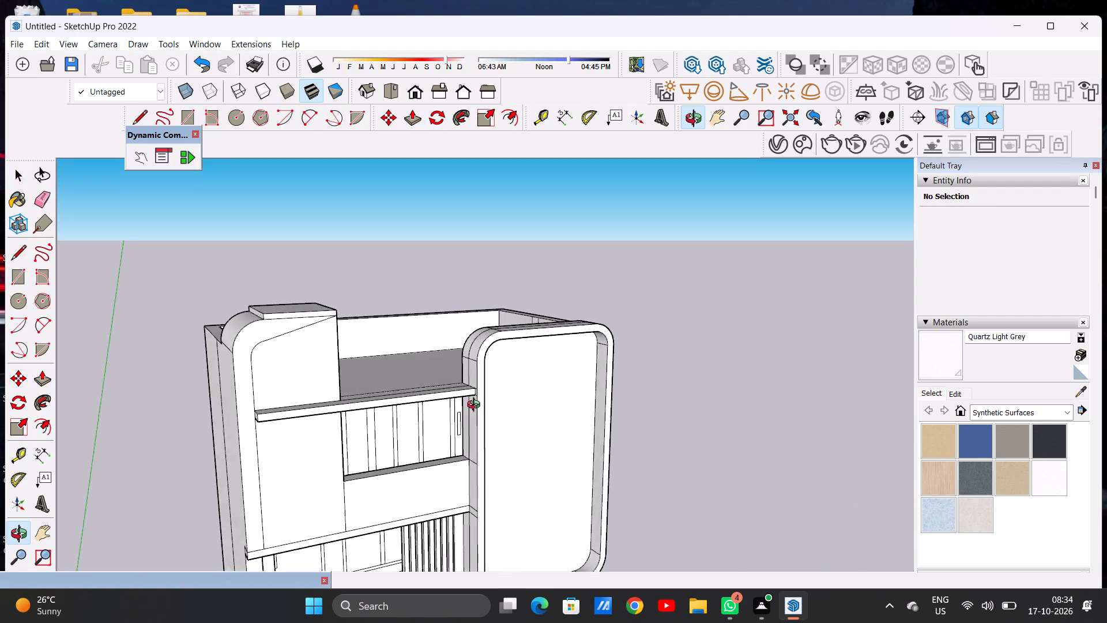
middle_click_drag(476, 406, 309, 358)
scroll(531, 387, "down", 7)
scroll(531, 381, "up", 1)
scroll(530, 381, "down", 5)
scroll(523, 464, "up", 2)
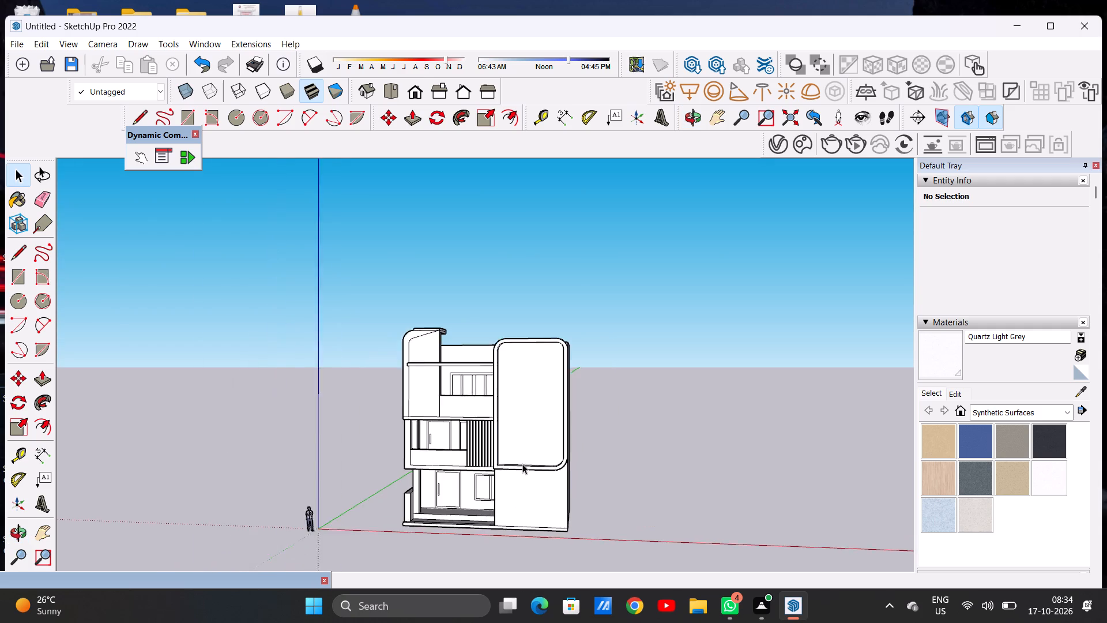
scroll(522, 464, "up", 1)
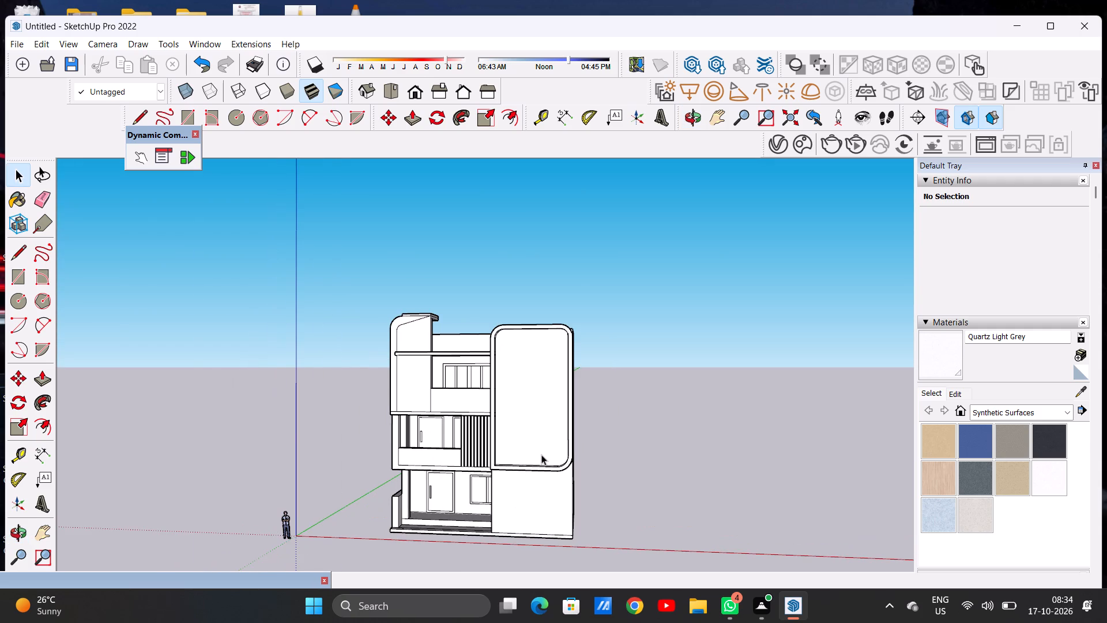
scroll(541, 455, "up", 1)
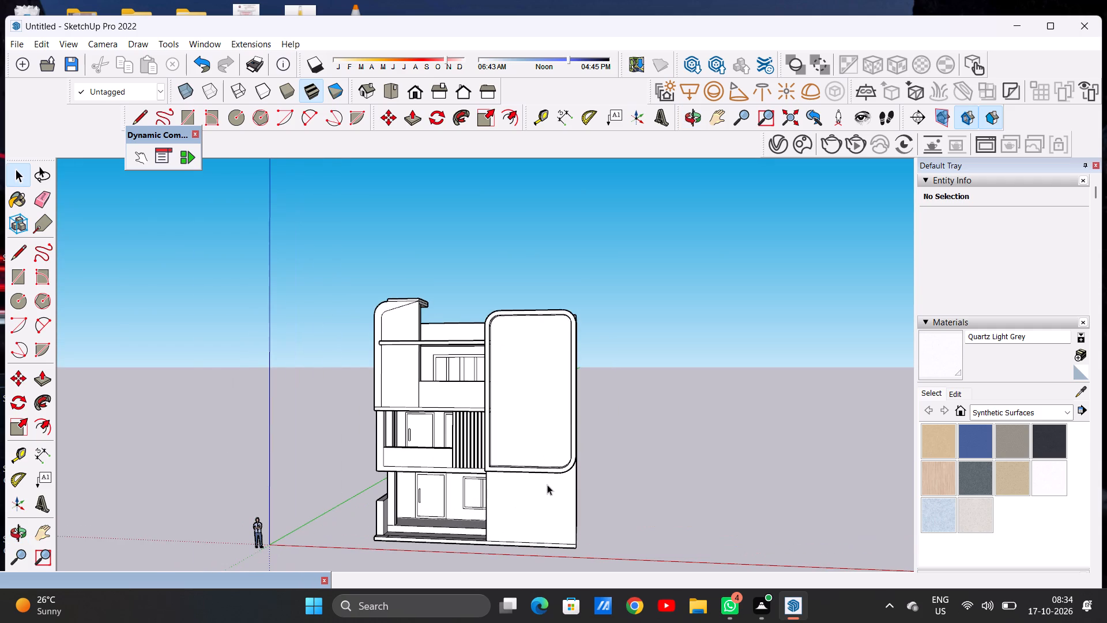
scroll(547, 485, "up", 1)
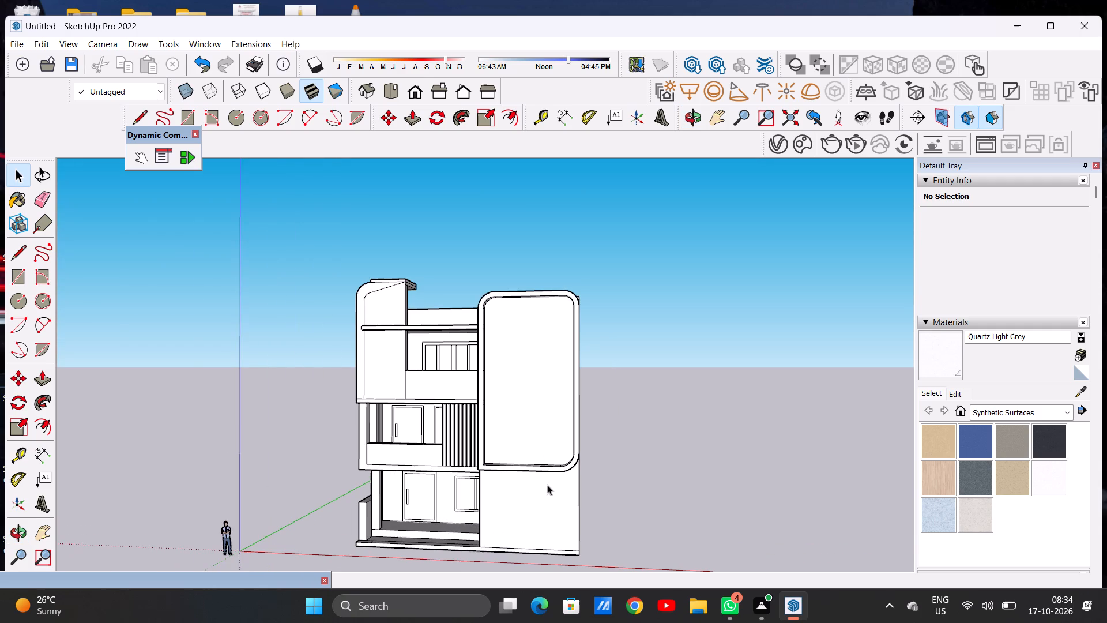
key("space")
scroll(533, 438, "down", 6)
scroll(536, 508, "up", 7)
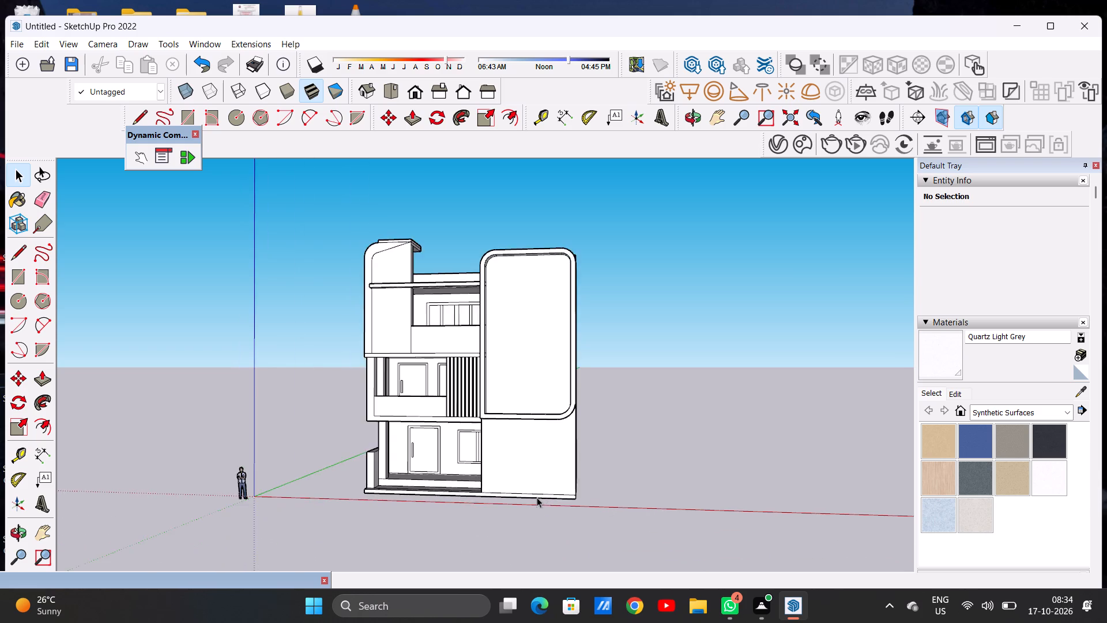
scroll(537, 497, "up", 6)
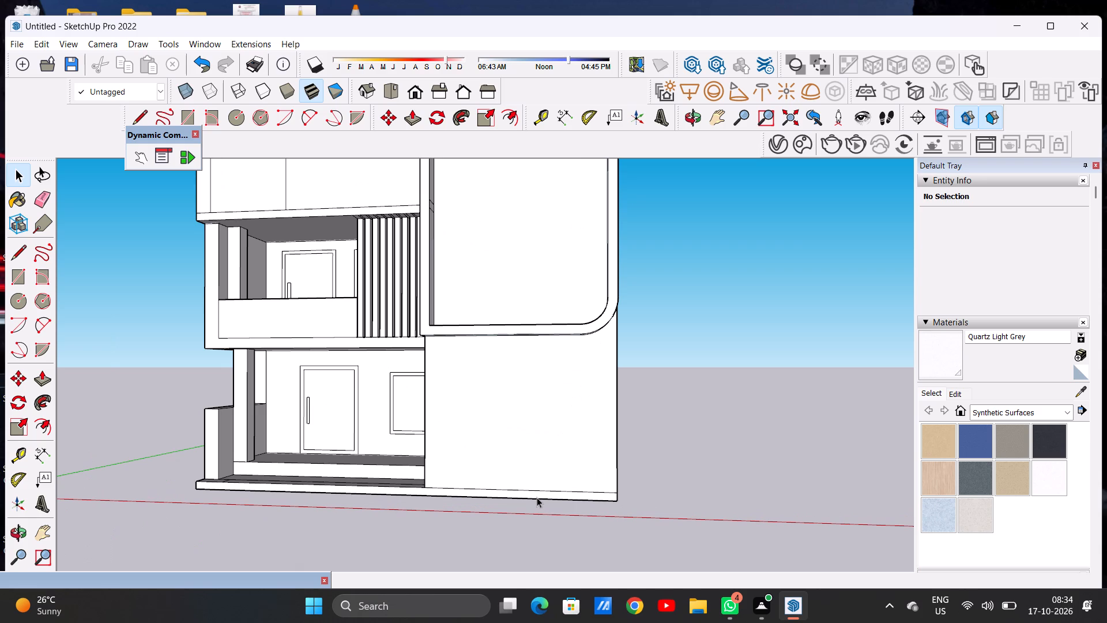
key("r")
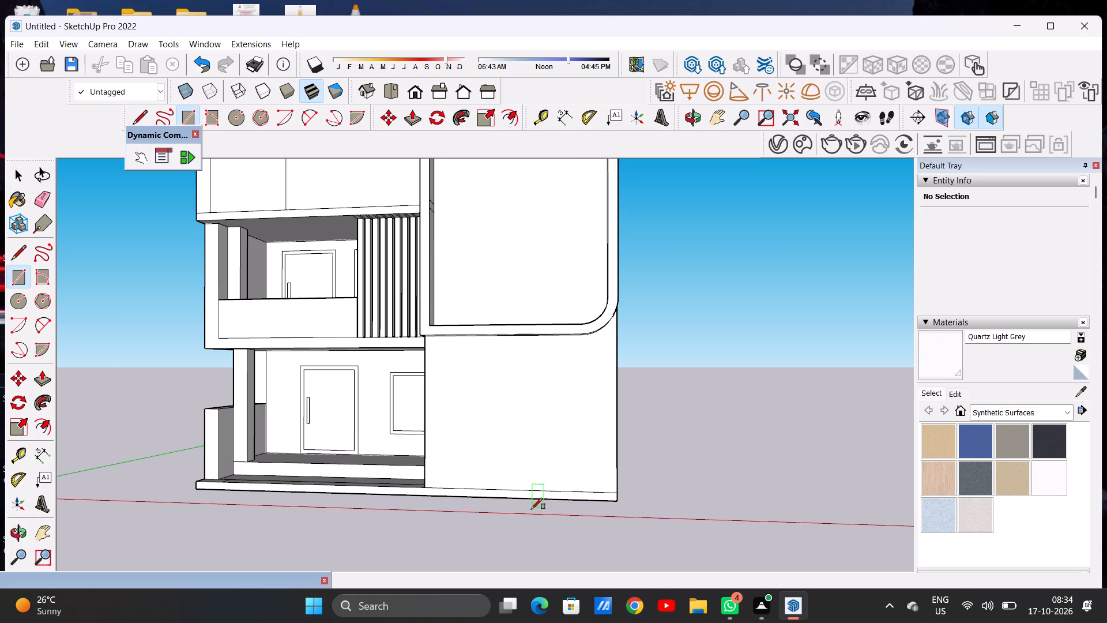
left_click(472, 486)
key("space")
Draw a rectangle on the tall block's ground-floor front wall, from the plinth line to the outer vertical edge, about half the wall's height.
type("R")
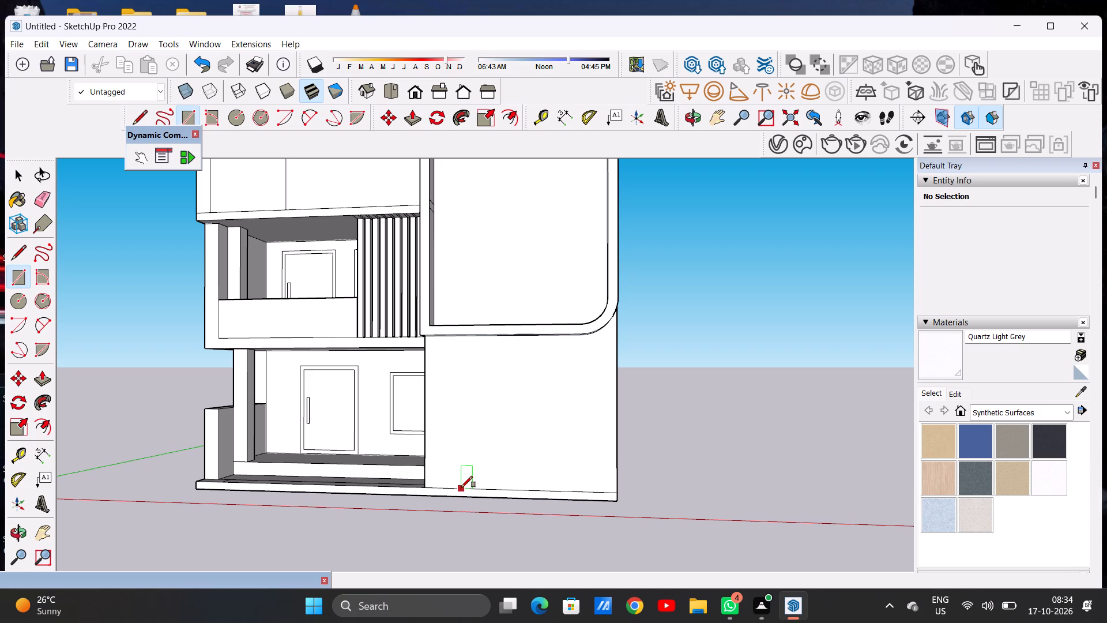
left_click(463, 487)
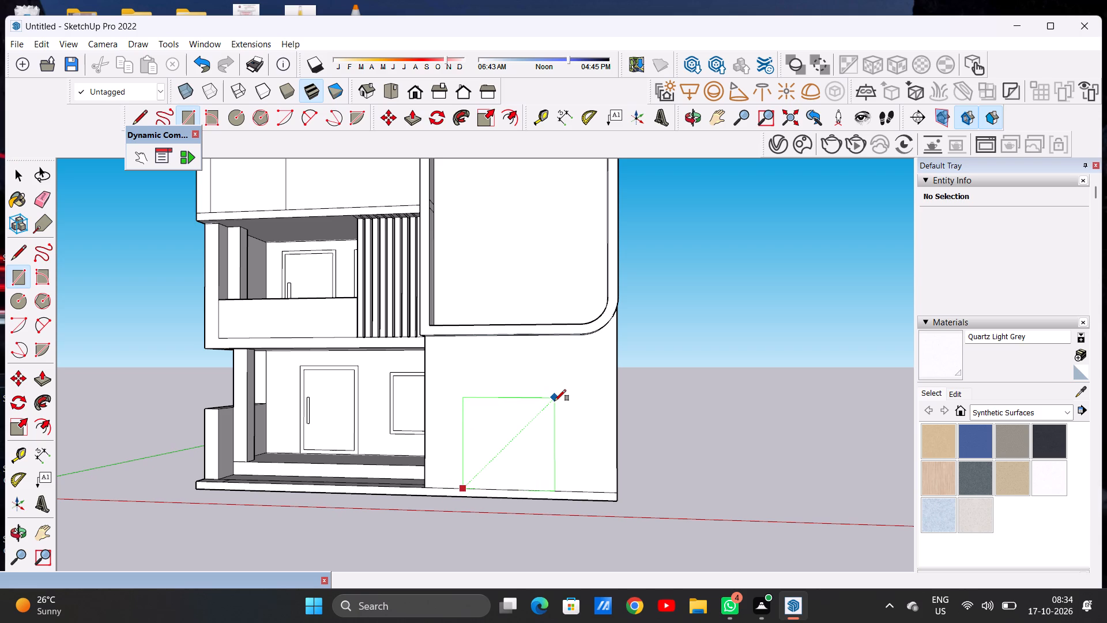
left_click(617, 404)
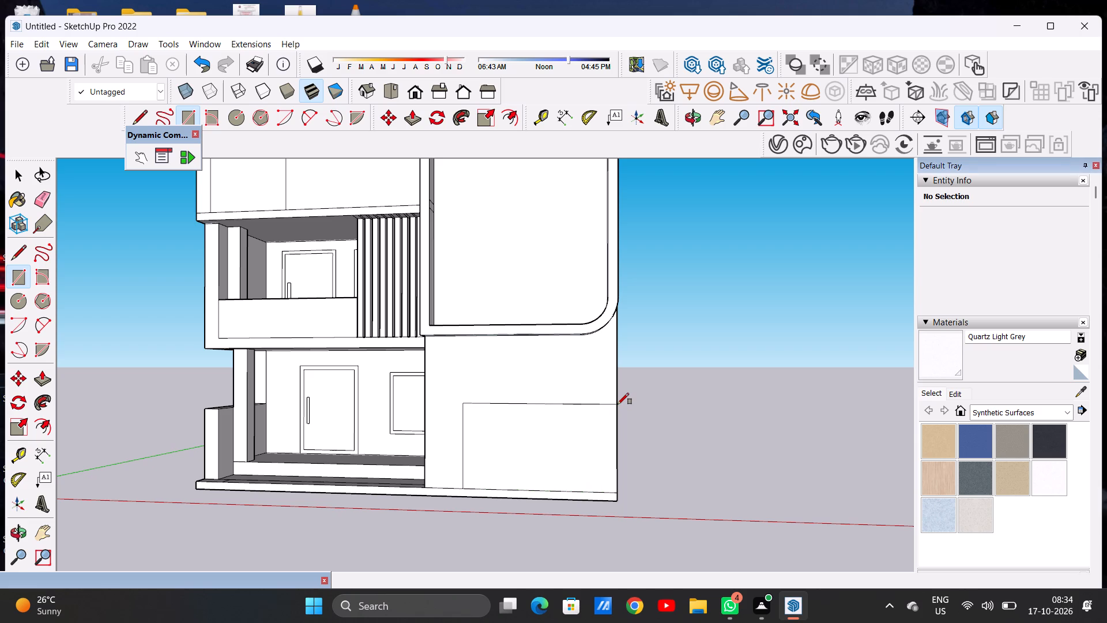
key("space")
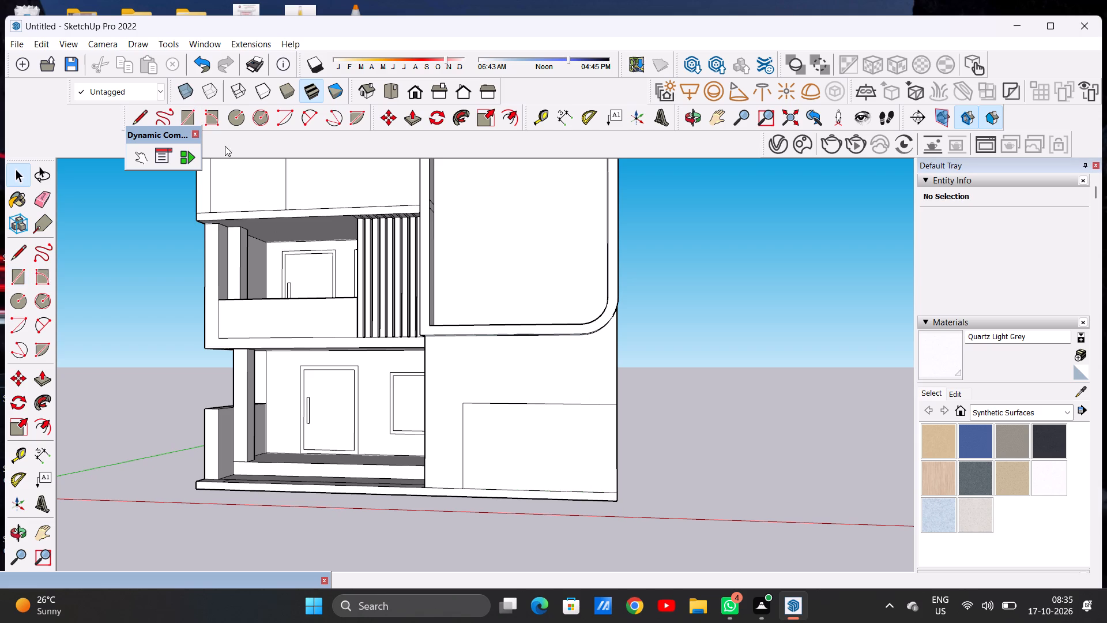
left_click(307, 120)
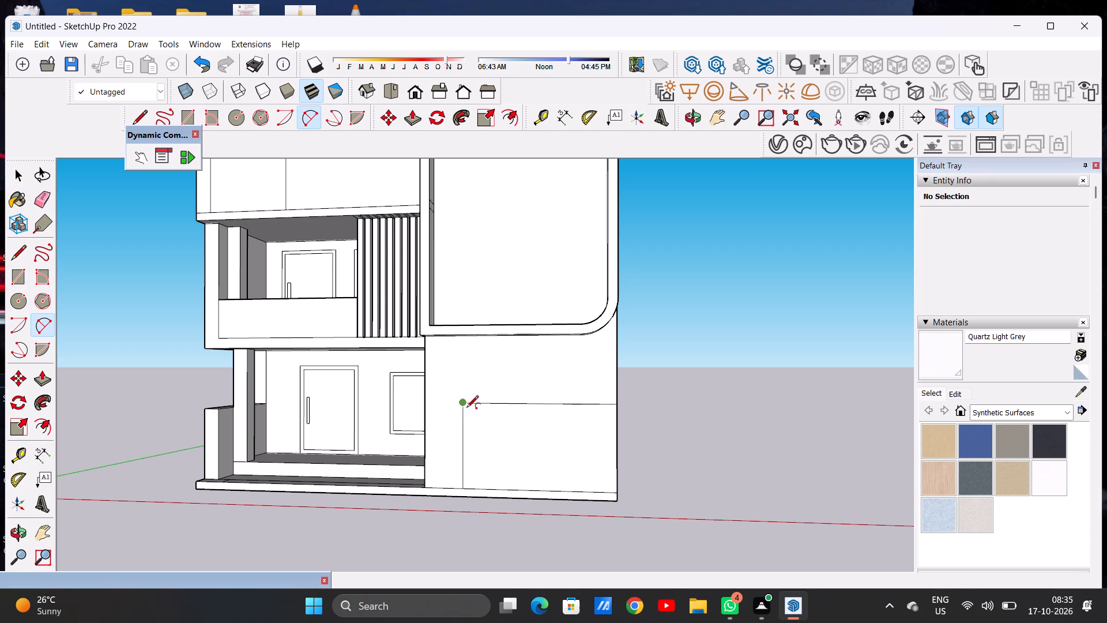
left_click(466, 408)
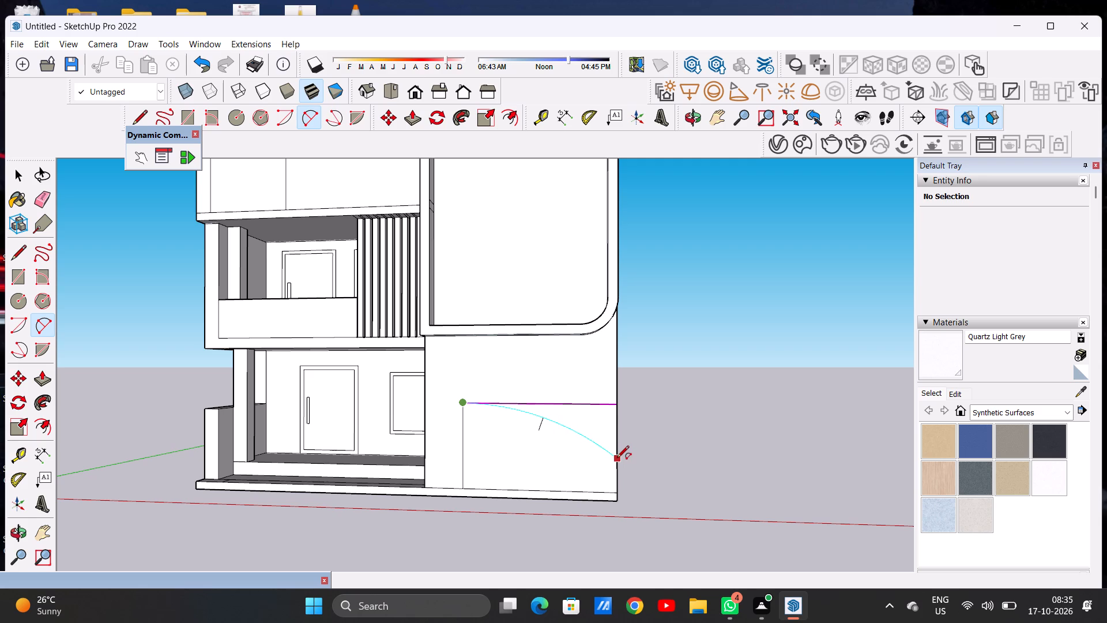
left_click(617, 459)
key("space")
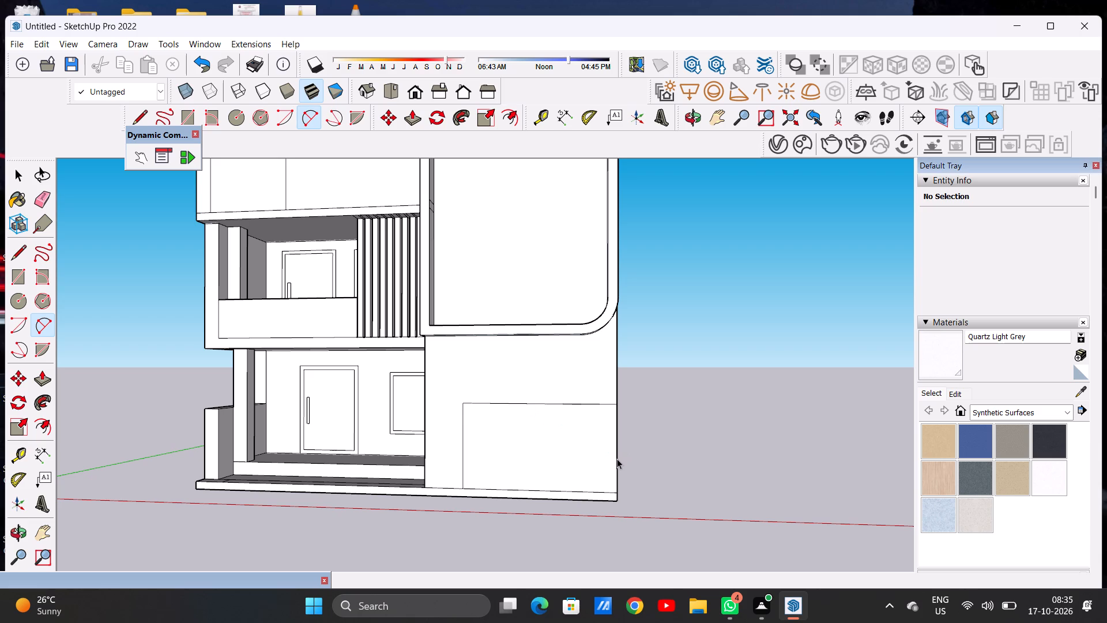
Raise the ground-floor rectangle's top edge by drawing a higher outline to the wall's outer edge and erasing the old top line.
scroll(479, 457, "up", 2)
key("l")
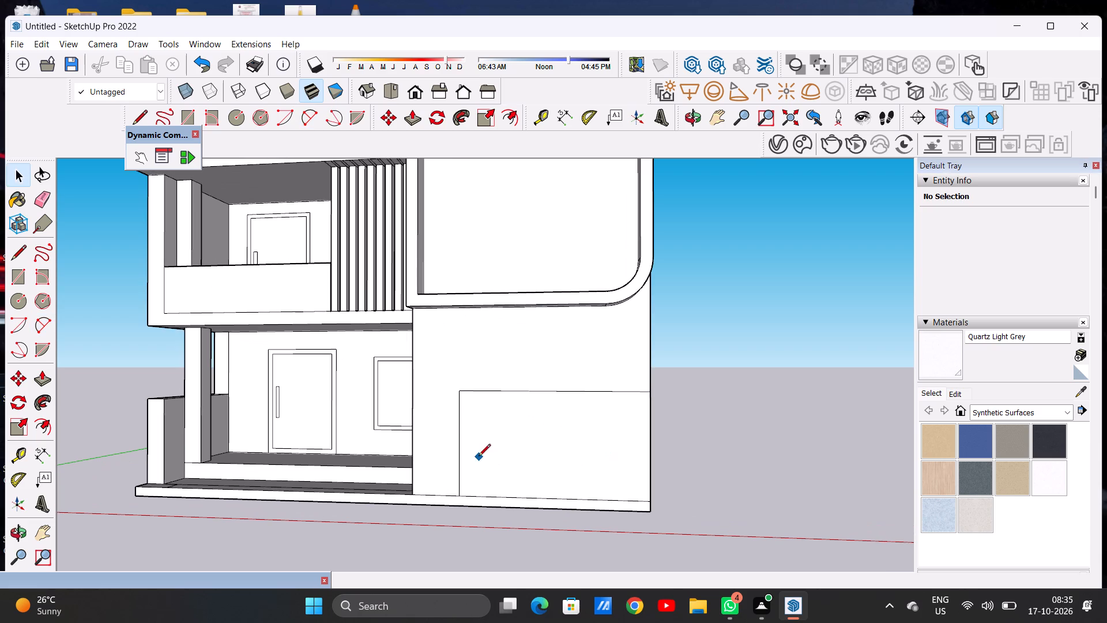
left_click(461, 395)
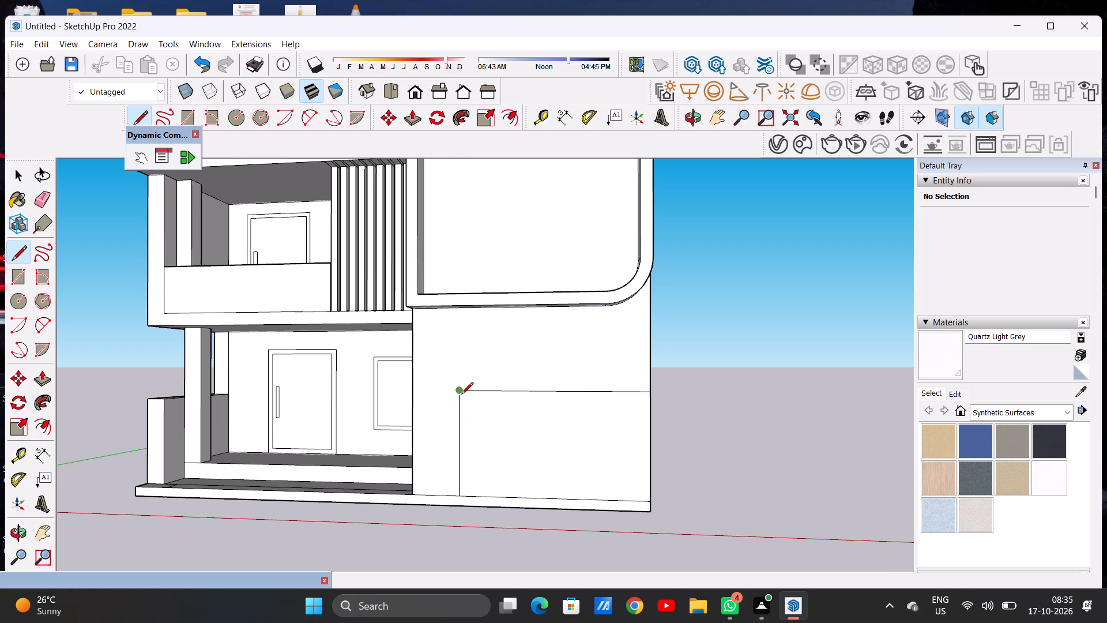
left_click(462, 365)
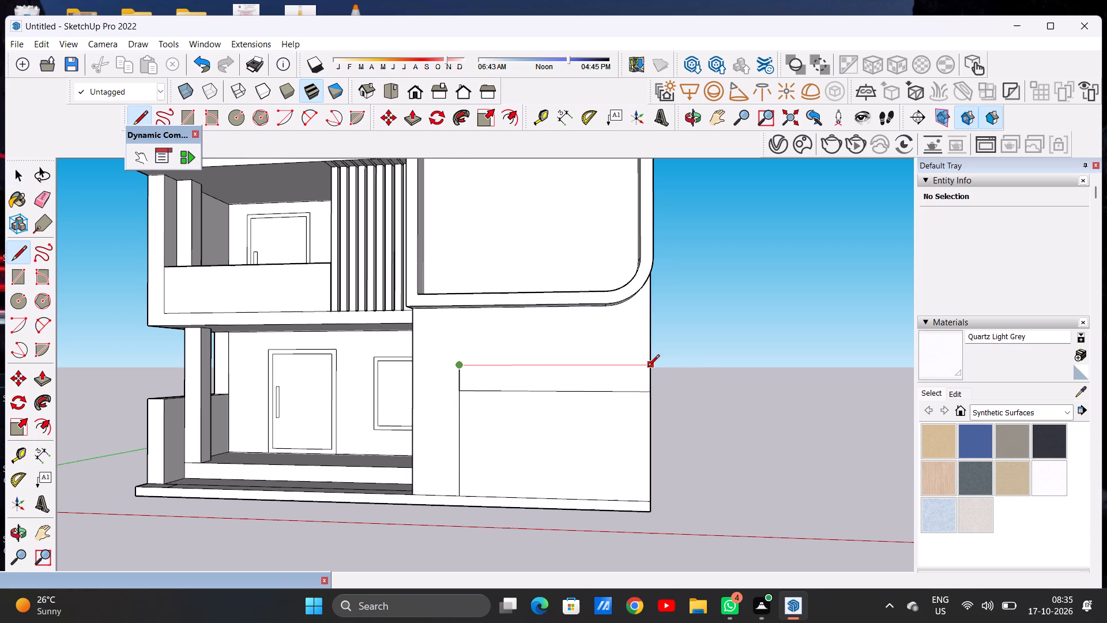
left_click(649, 367)
key("space")
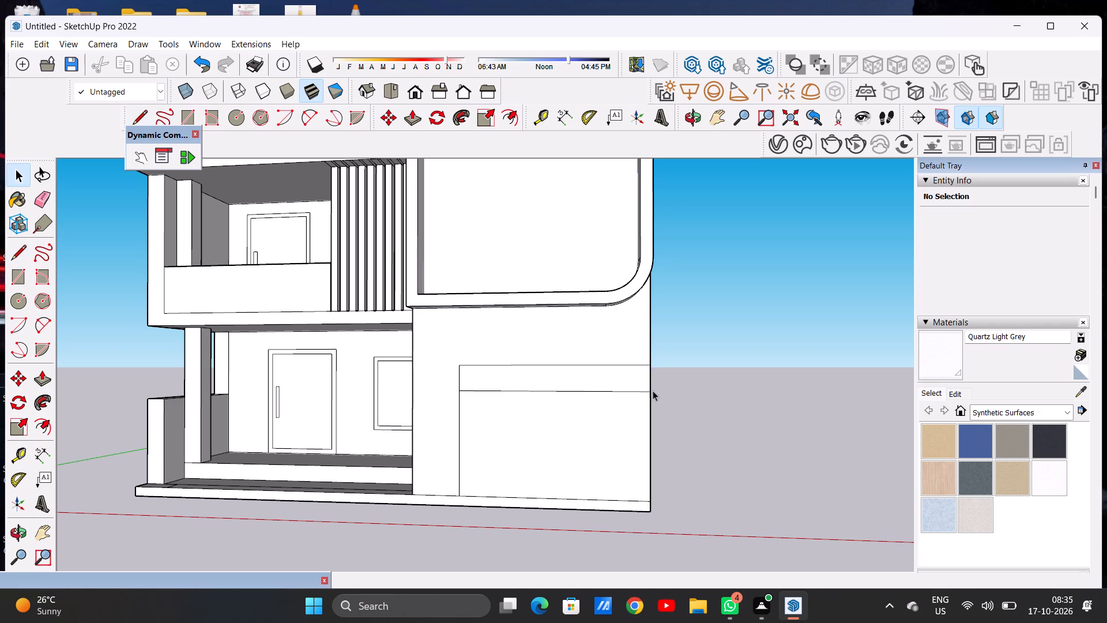
key("e")
left_click_drag(610, 388, 615, 400)
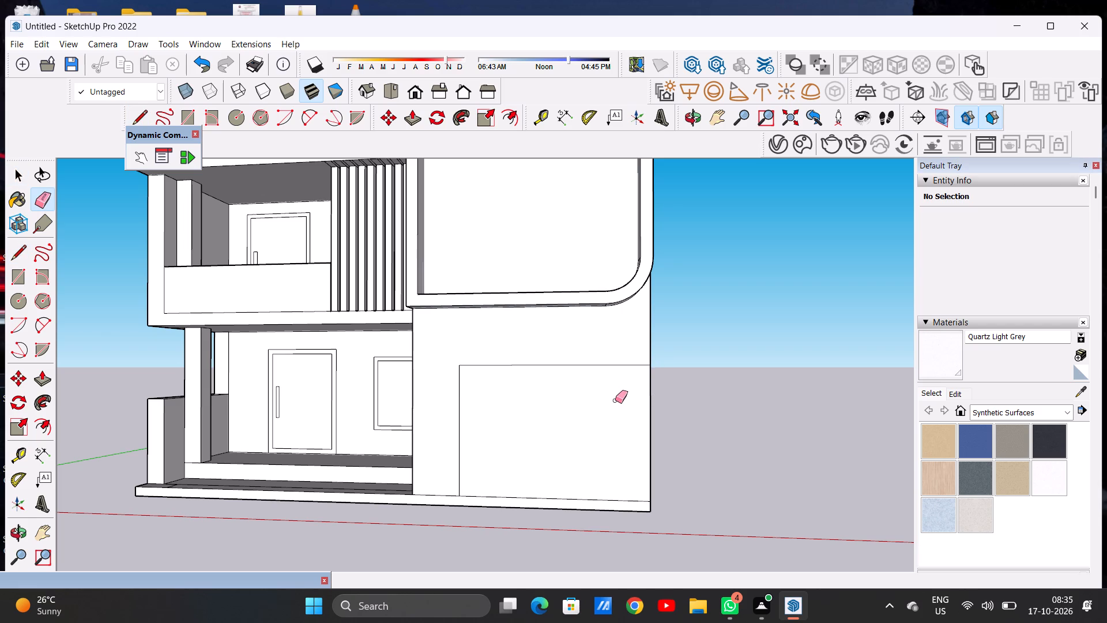
Round the rectangle's outer top corner with an arc of about 14' 6" radius to the wall's outer edge, erasing the leftover straight line.
left_click(306, 119)
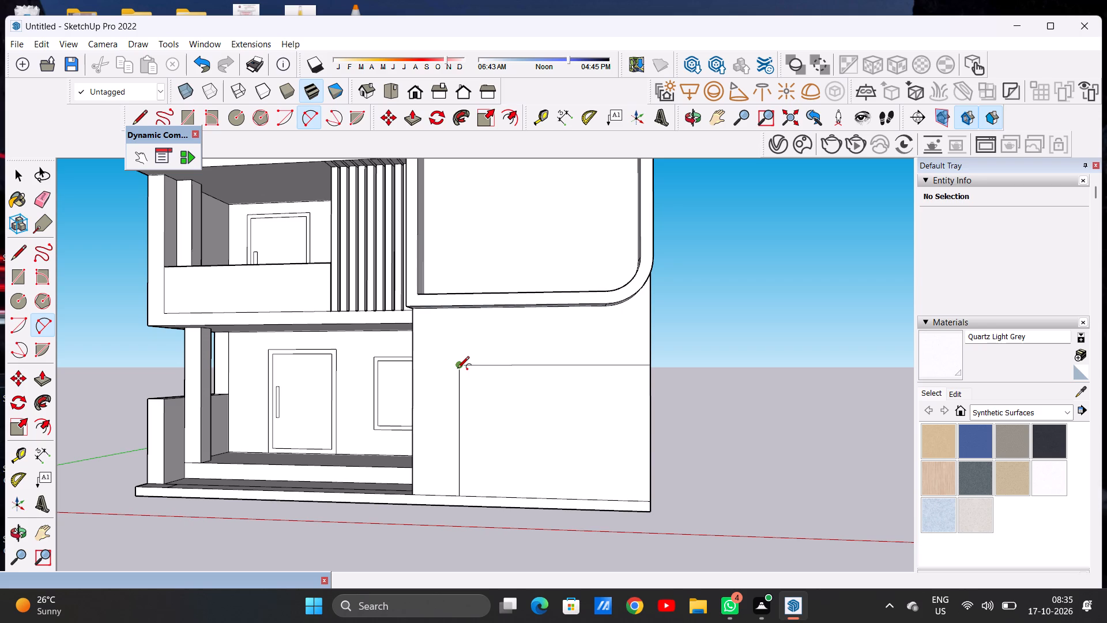
left_click(490, 366)
left_click(649, 447)
left_click(649, 447)
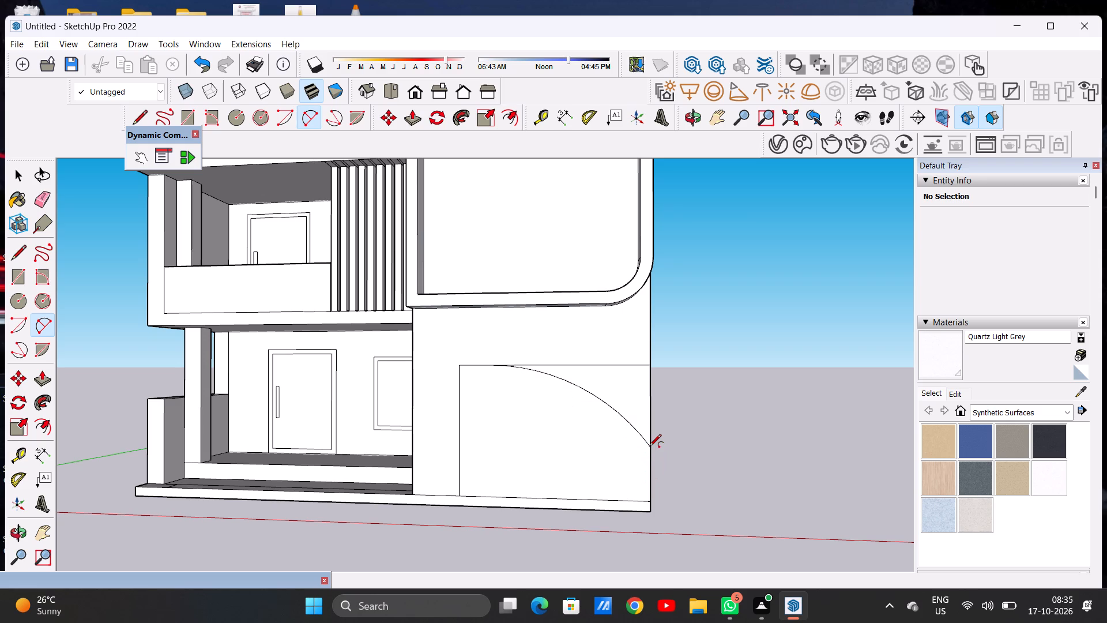
key("space")
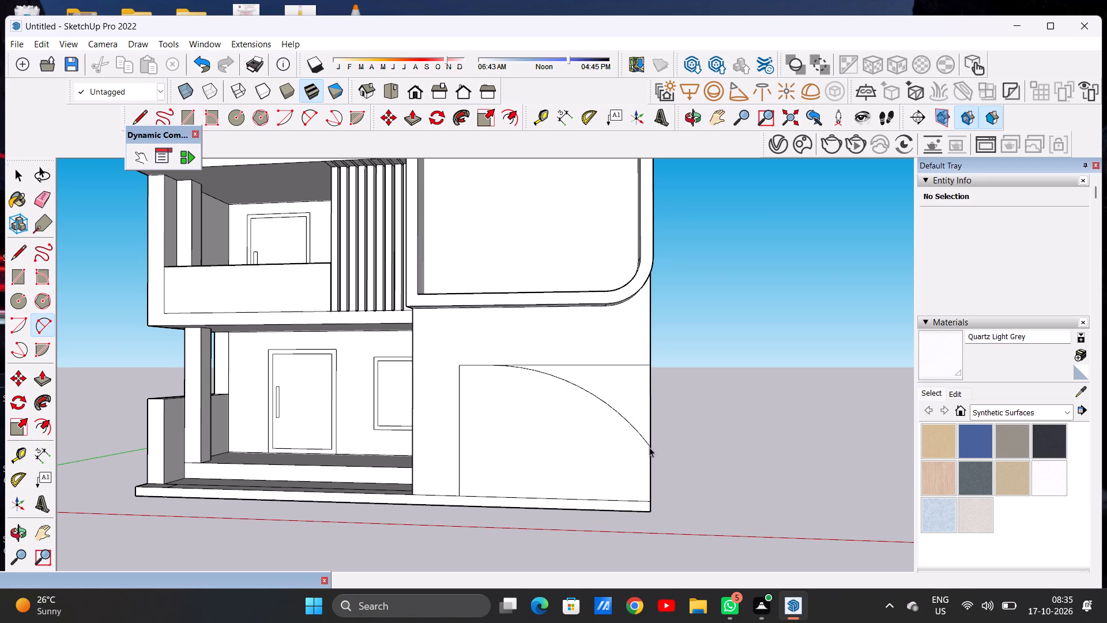
key("e")
left_click_drag(619, 357, 627, 373)
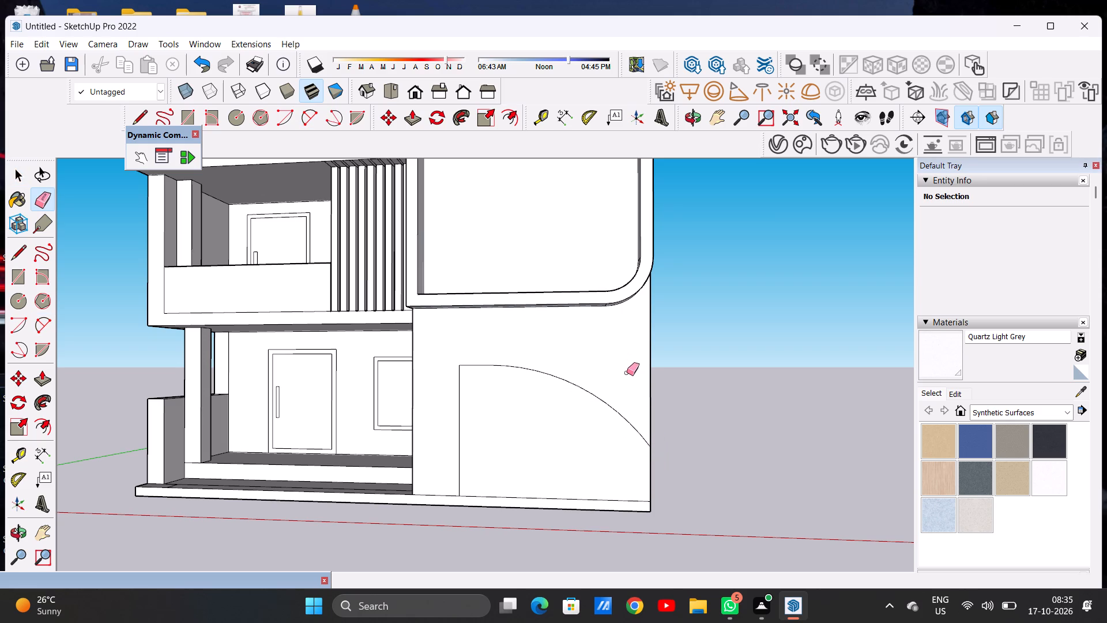
key("space")
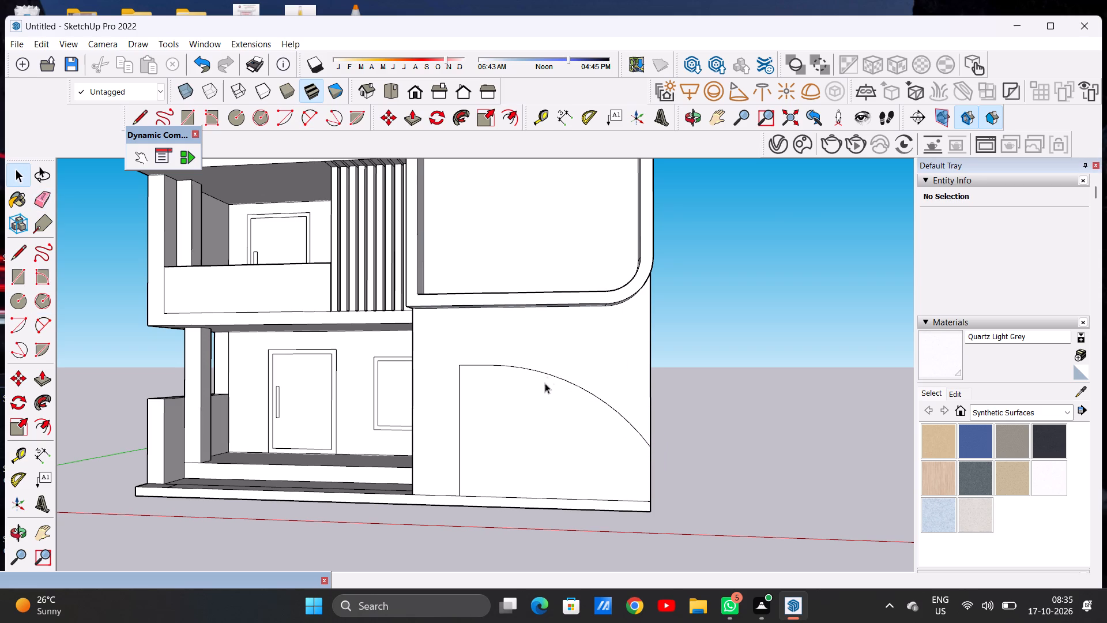
Draw a semicircular arc of about 6' radius along the plinth line, starting at the curved outline's bottom corner on the porch side.
scroll(535, 404, "down", 4)
scroll(547, 452, "up", 4)
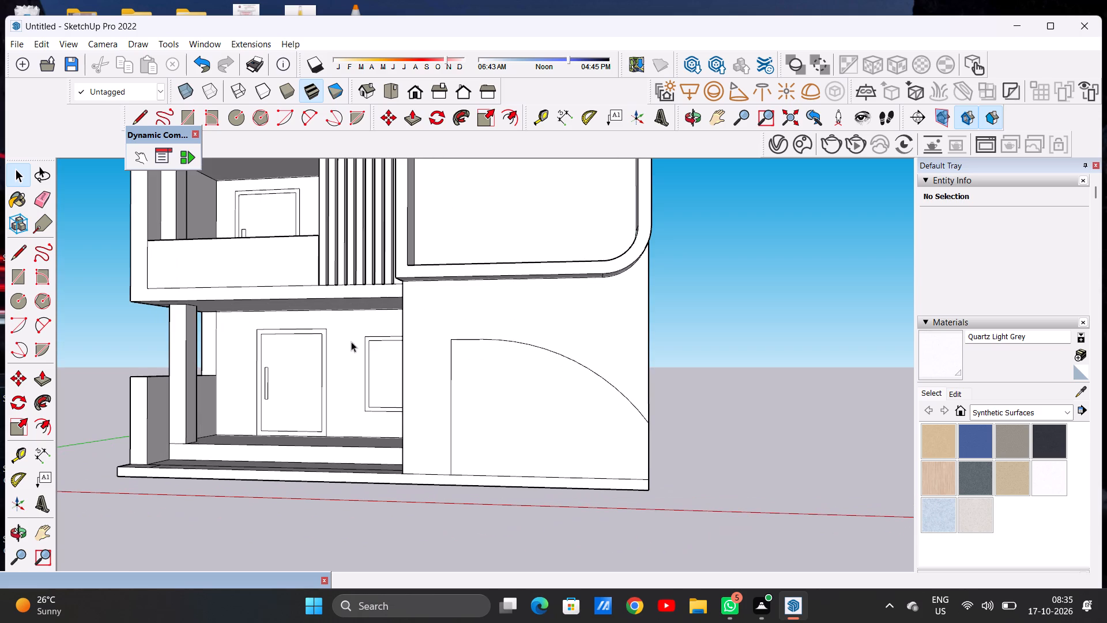
left_click(307, 119)
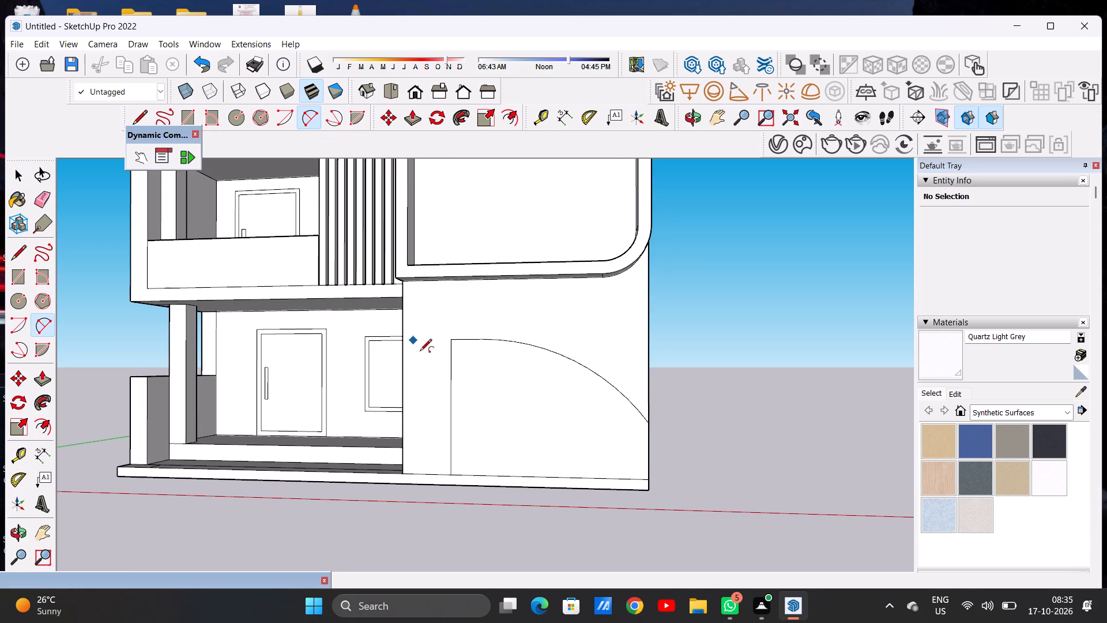
left_click(453, 472)
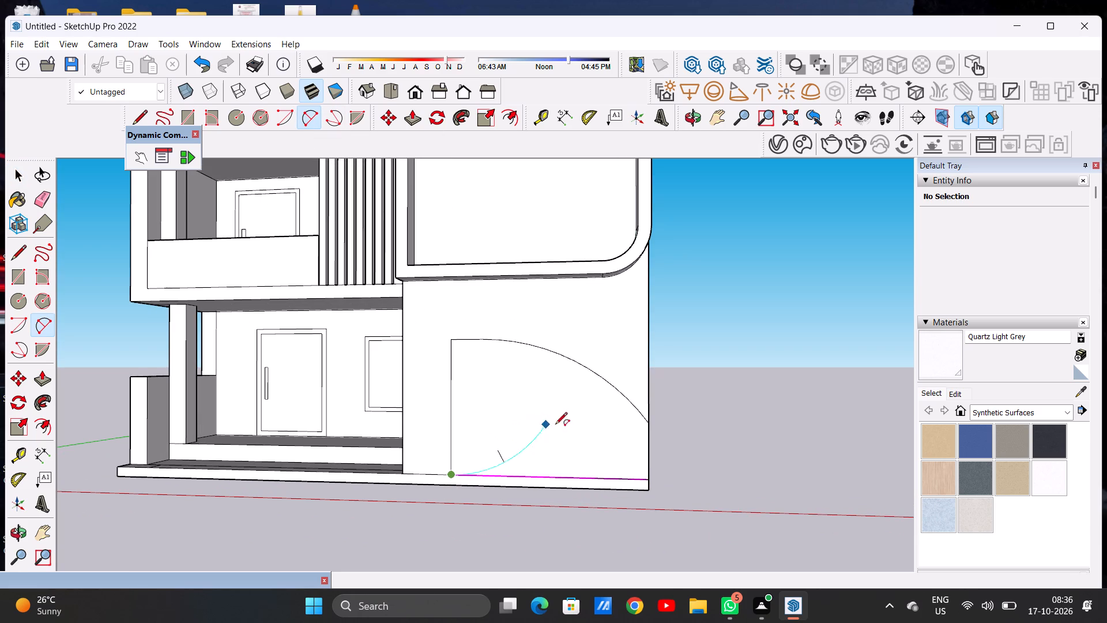
left_click(620, 479)
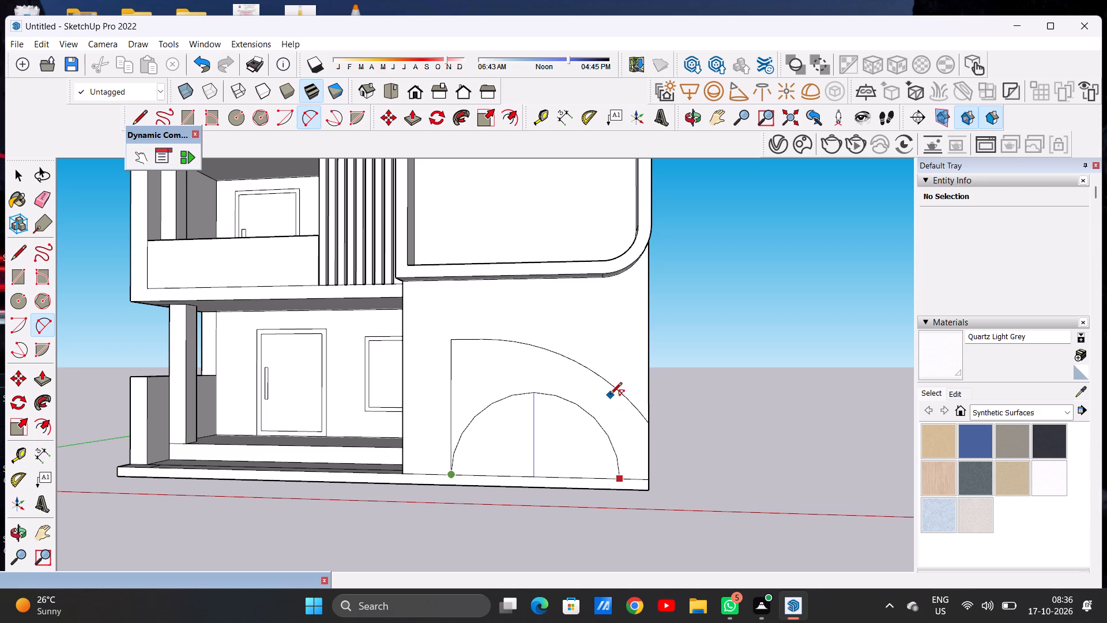
left_click(610, 395)
key("space")
Set the semicircular arc's segments to 60.
scroll(589, 430, "up", 2)
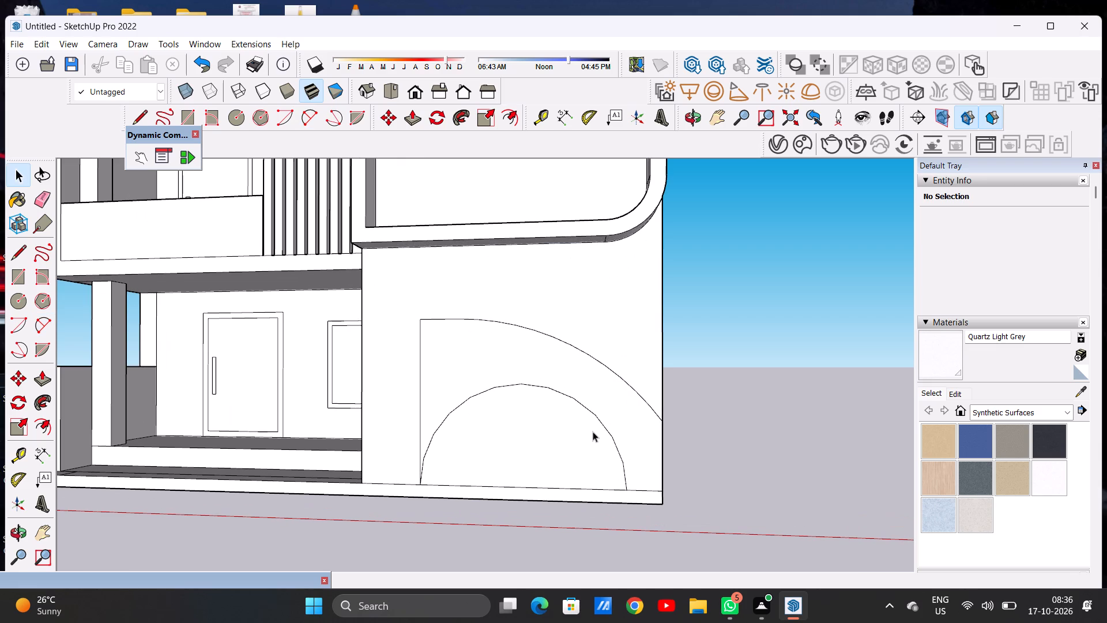
scroll(605, 440, "up", 3)
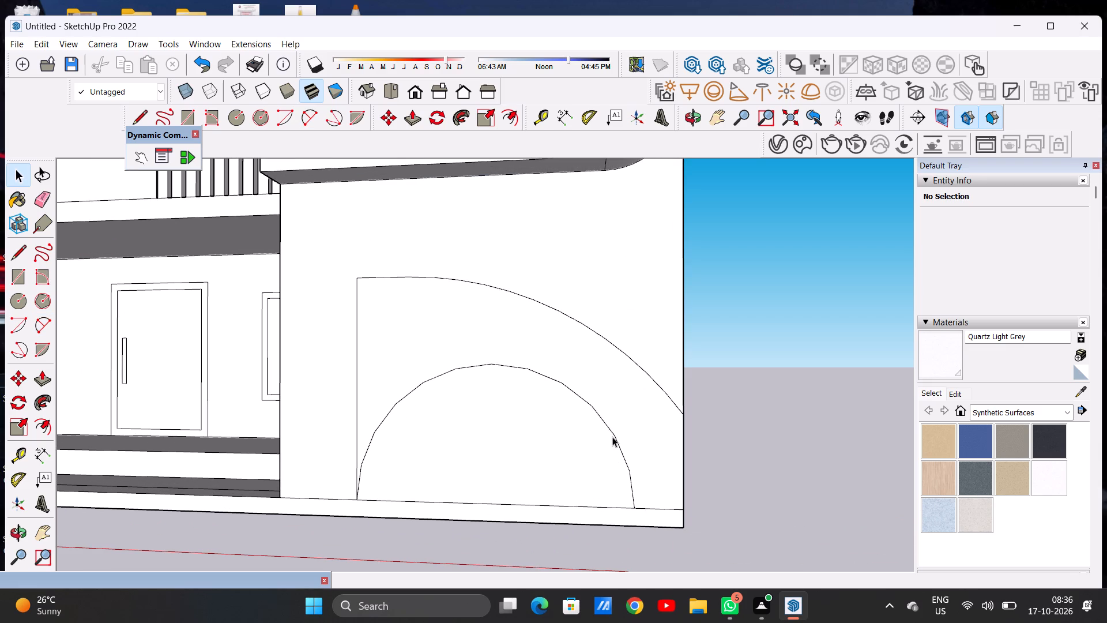
left_click(612, 436)
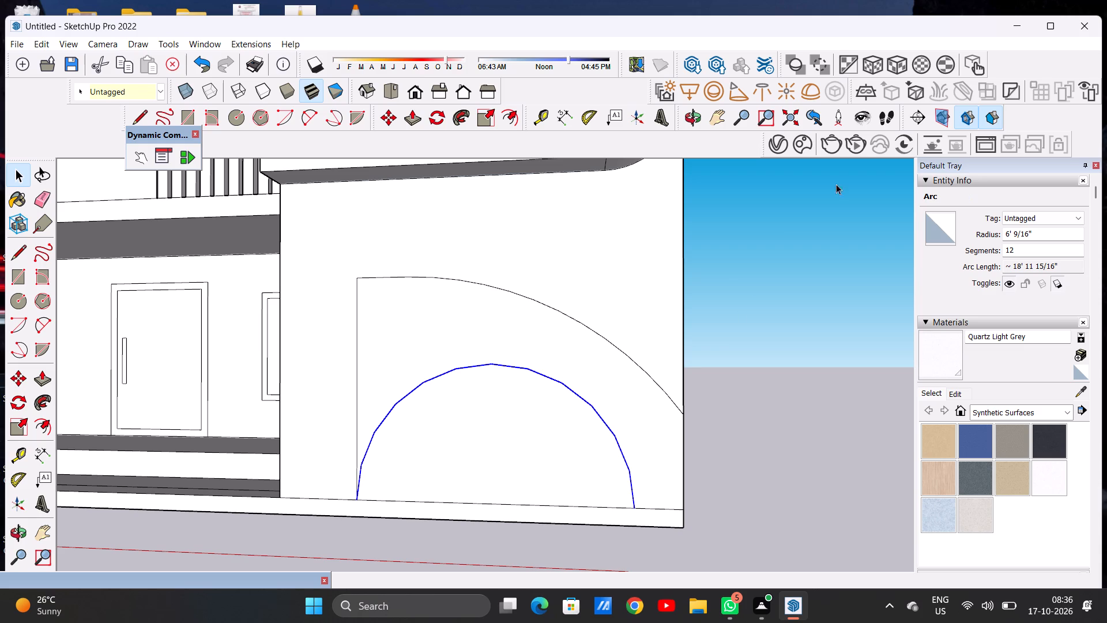
left_click_drag(1015, 249, 1006, 252)
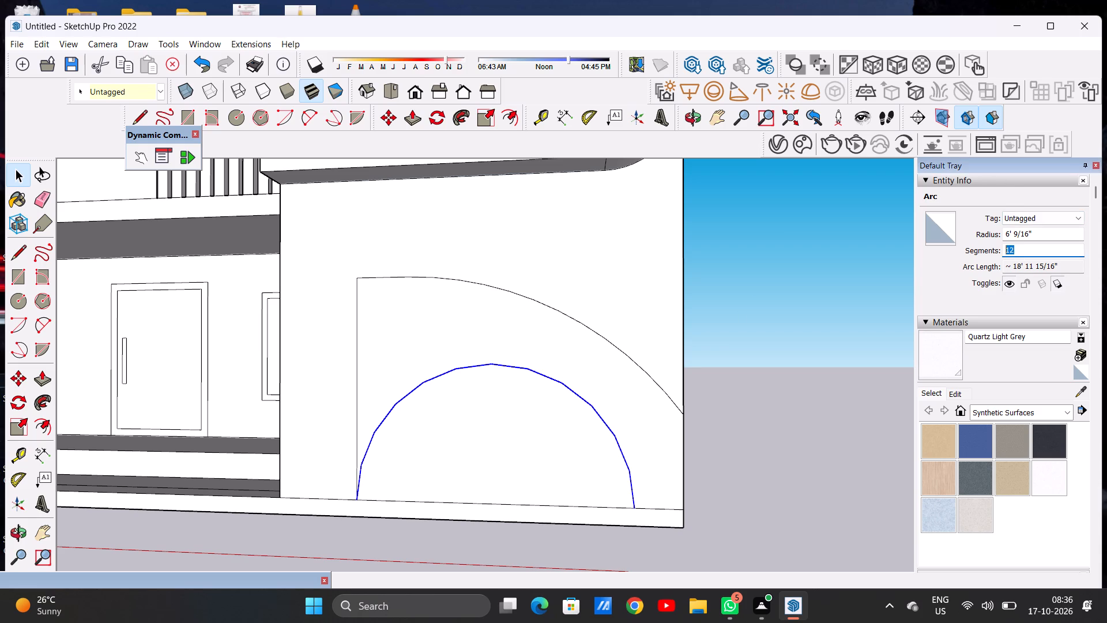
type("60")
key("Return")
key("space")
left_click(770, 364)
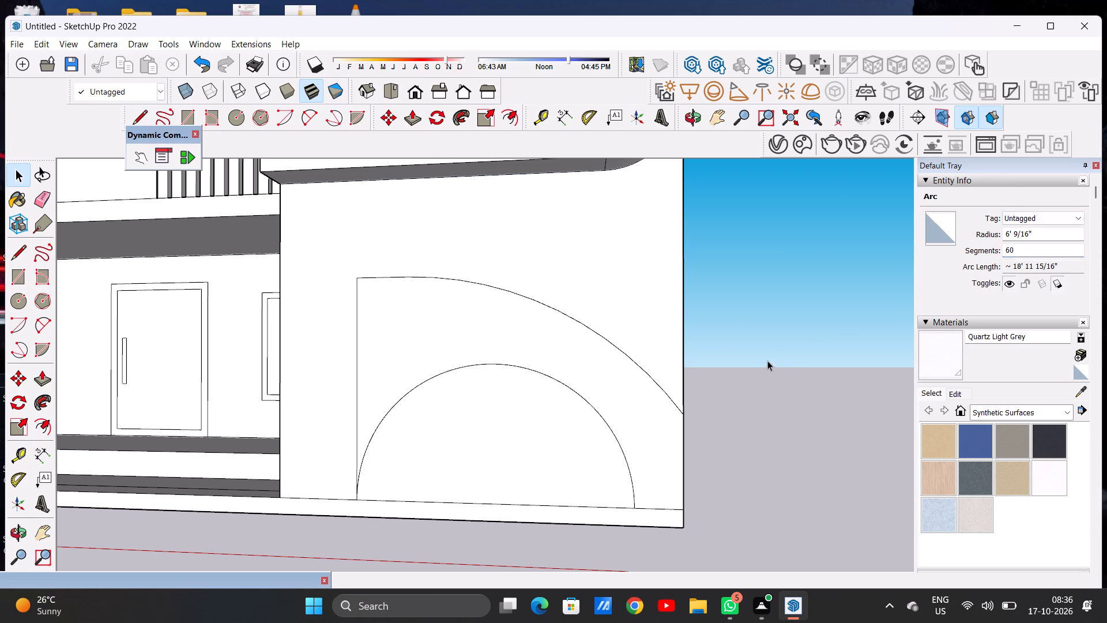
Set the segments of the large arc above the semicircle to 60.
scroll(666, 411, "up", 8)
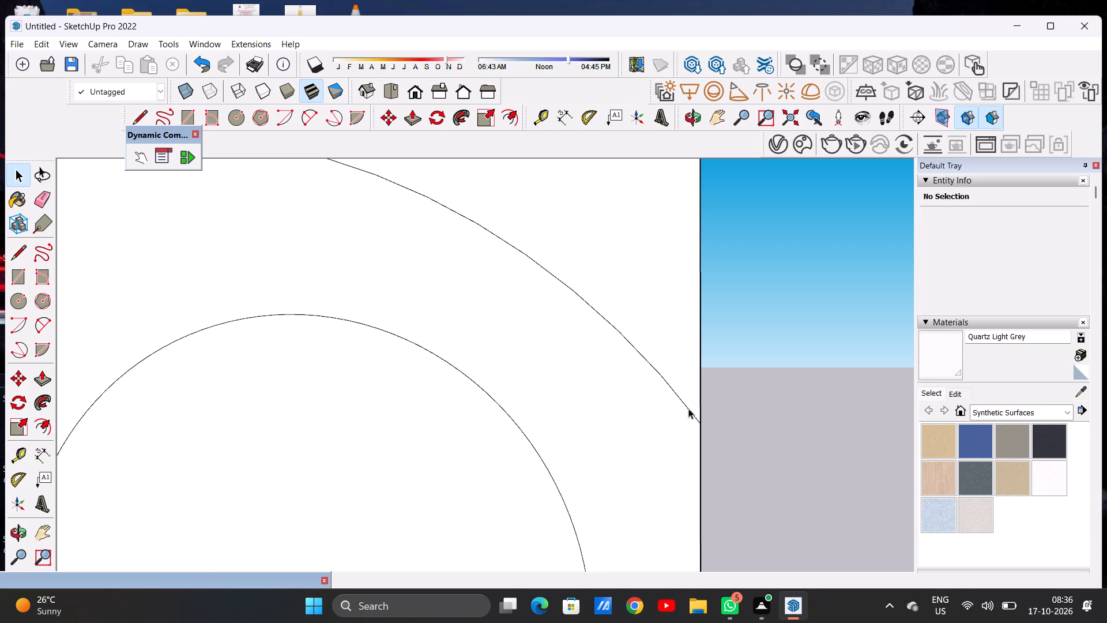
left_click(693, 413)
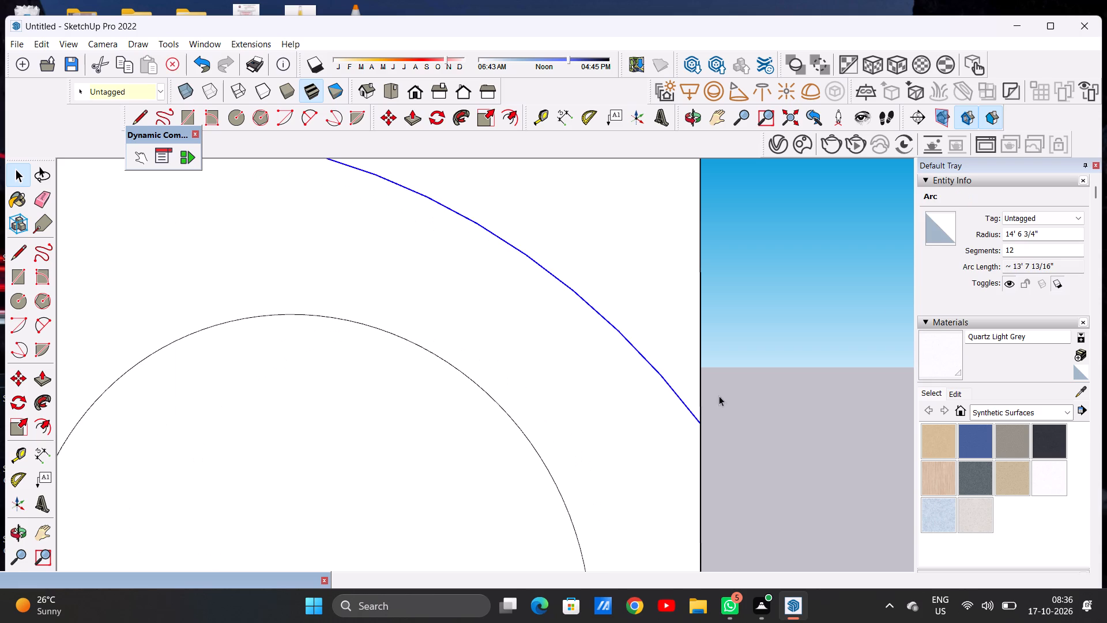
left_click_drag(1021, 250, 993, 254)
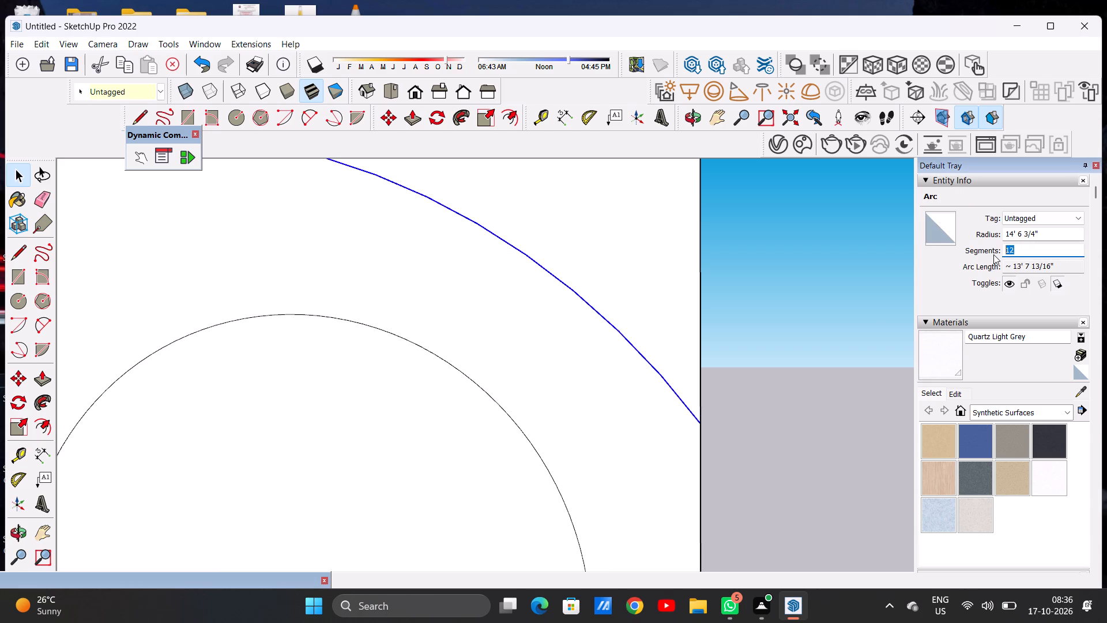
type("60")
key("Return")
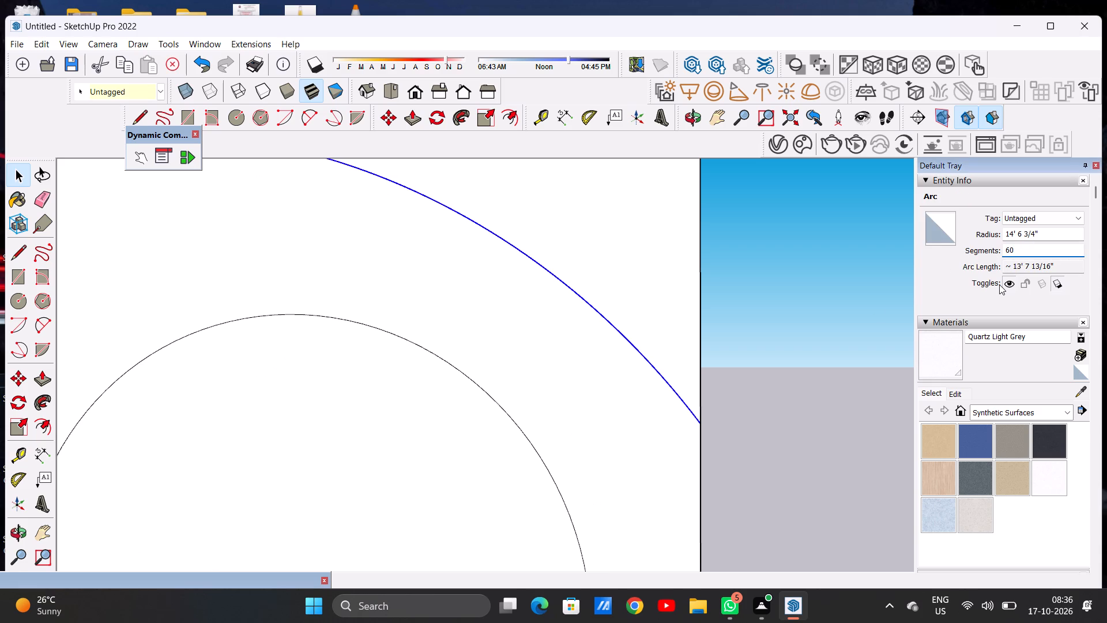
key("space")
left_click(742, 421)
Offset the semicircular face's outline slightly inward to form a narrow border band.
scroll(590, 412, "down", 12)
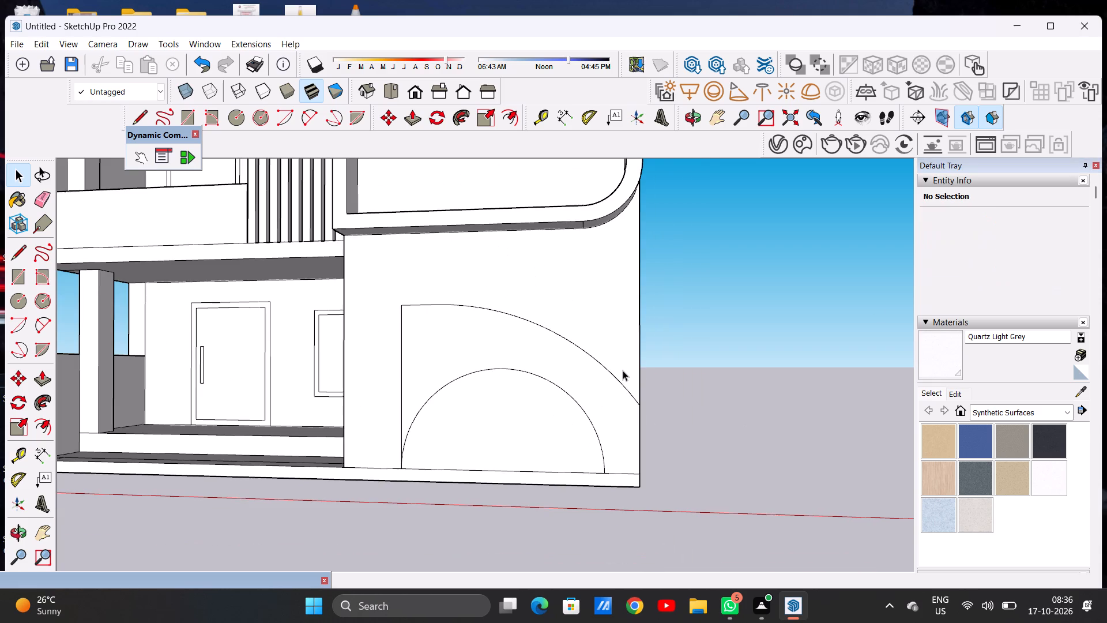
scroll(612, 381, "down", 5)
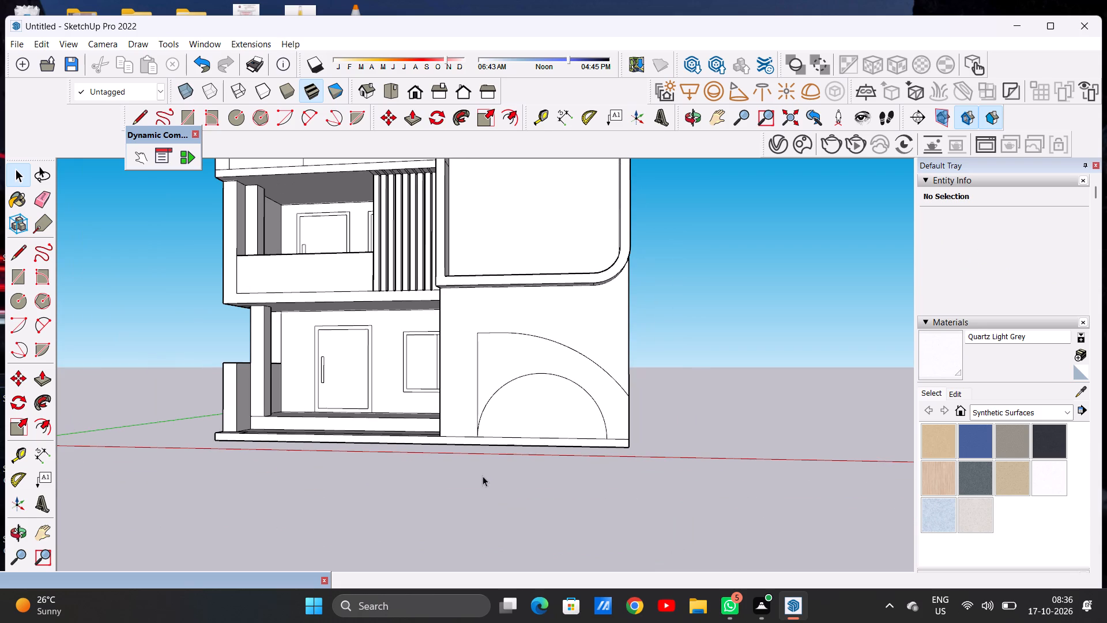
scroll(482, 476, "down", 3)
scroll(517, 444, "up", 7)
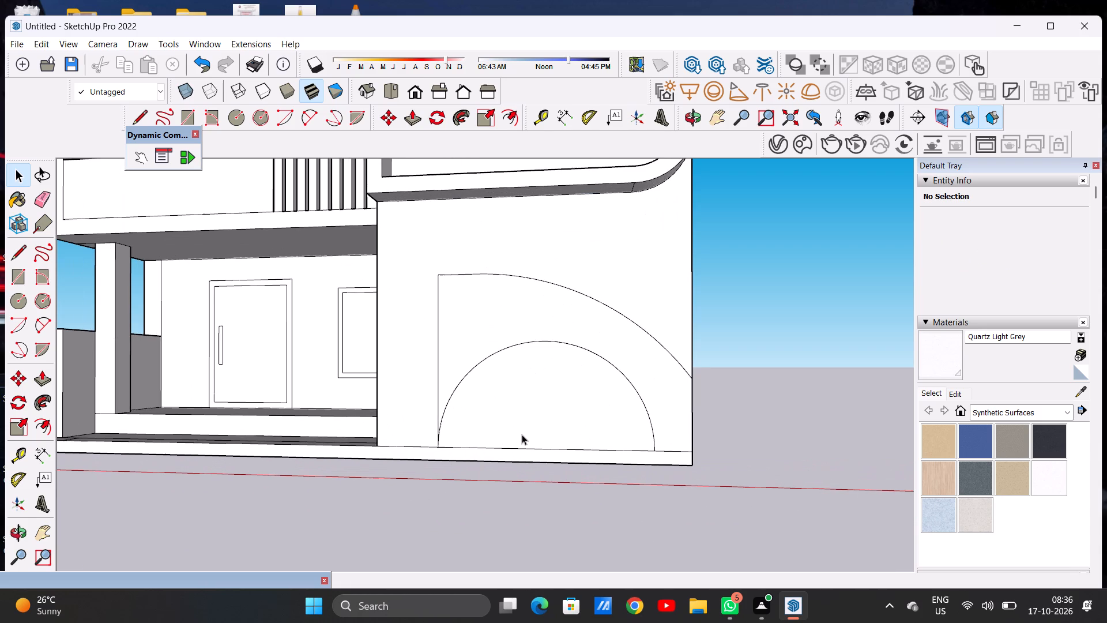
key("o")
key("f")
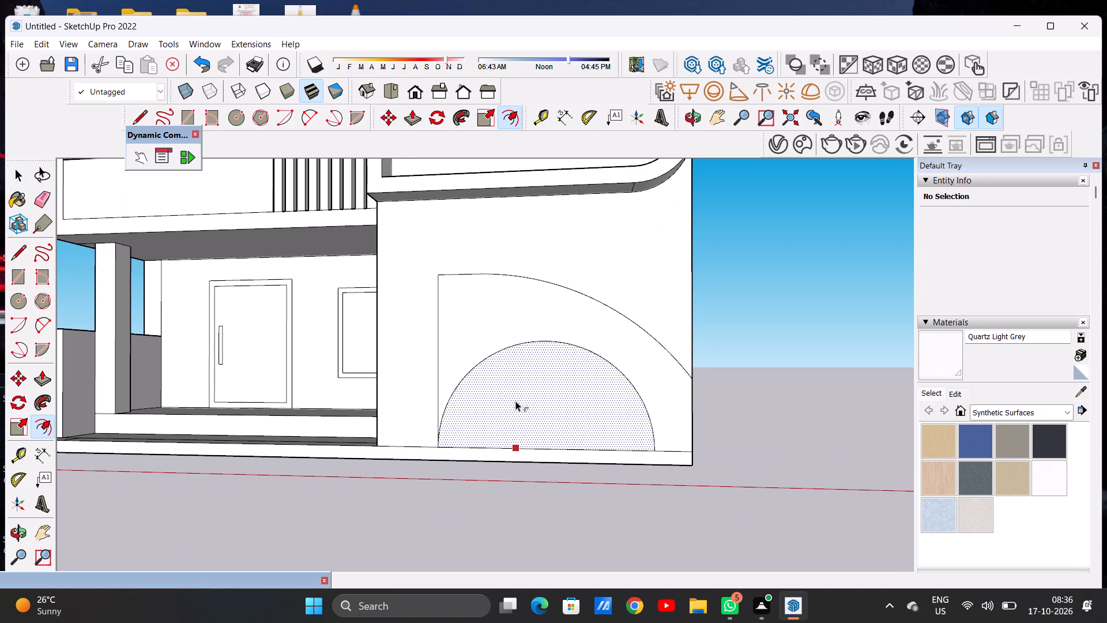
left_click(522, 396)
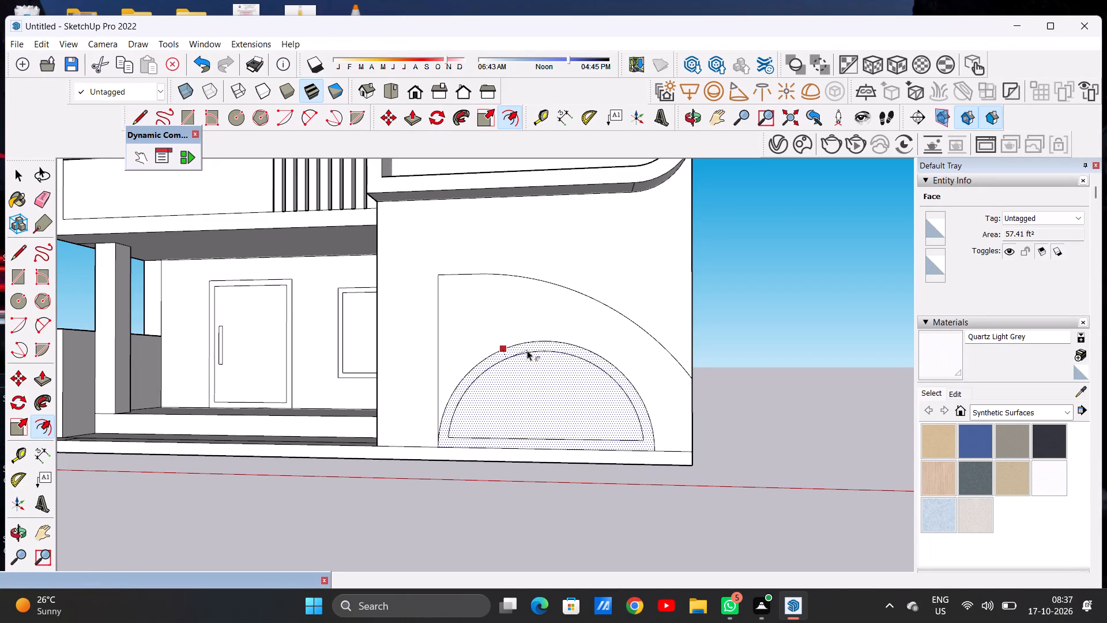
left_click(528, 348)
key("space")
Extend both ends of the arch's inner curve down to the plinth line with short vertical lines.
scroll(464, 452, "up", 3)
key("l")
scroll(456, 450, "up", 6)
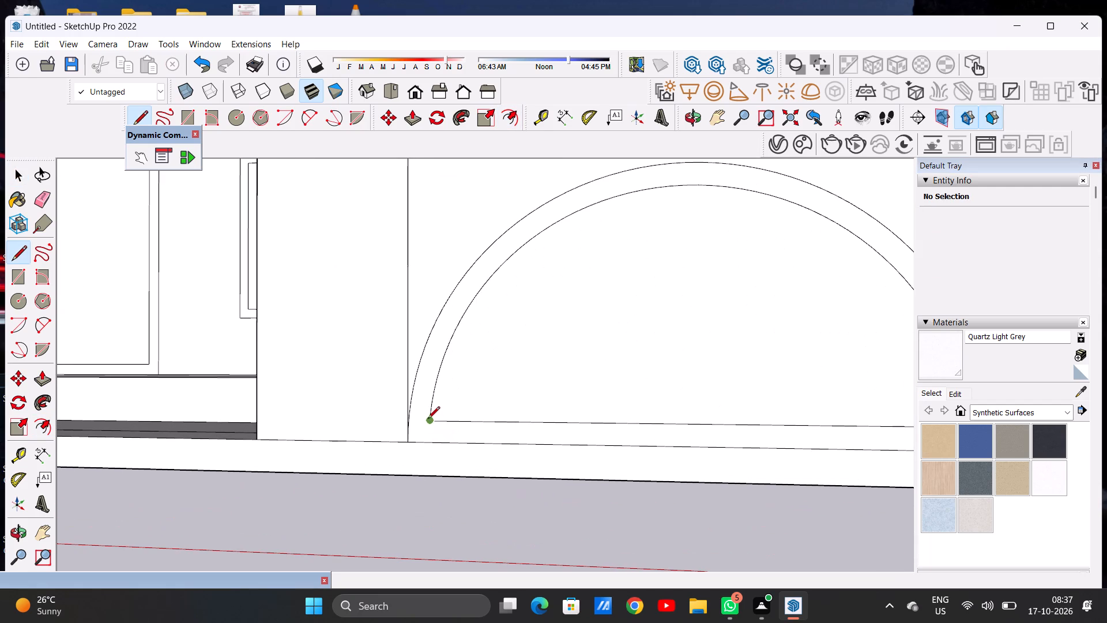
left_click(427, 422)
left_click(427, 447)
key("space")
scroll(423, 431, "down", 13)
scroll(605, 449, "up", 10)
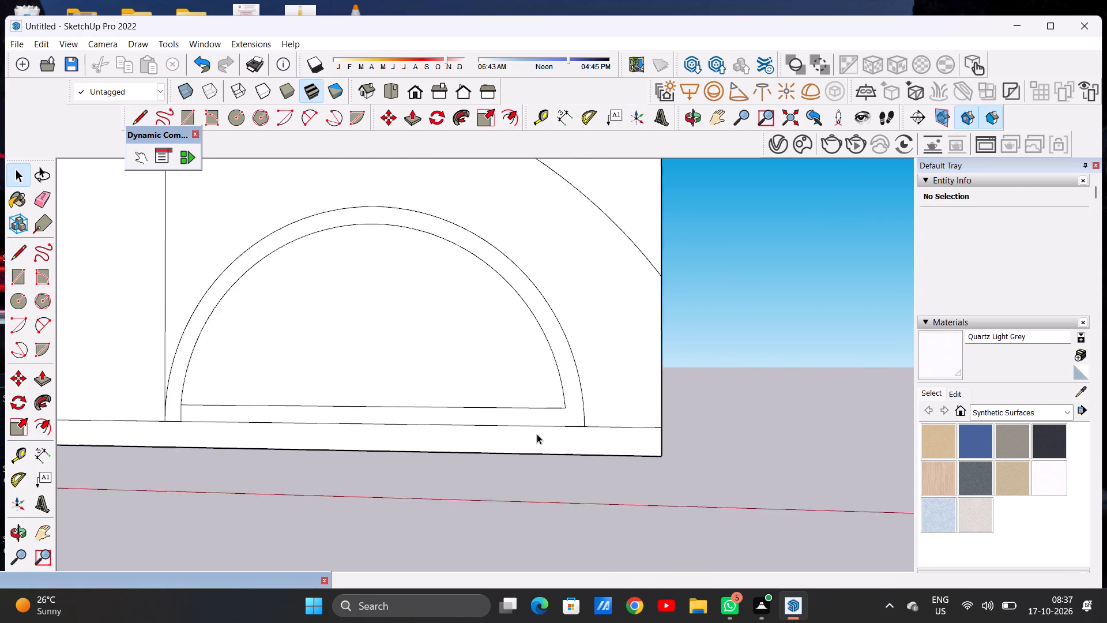
scroll(537, 434, "up", 2)
key("l")
scroll(547, 431, "up", 6)
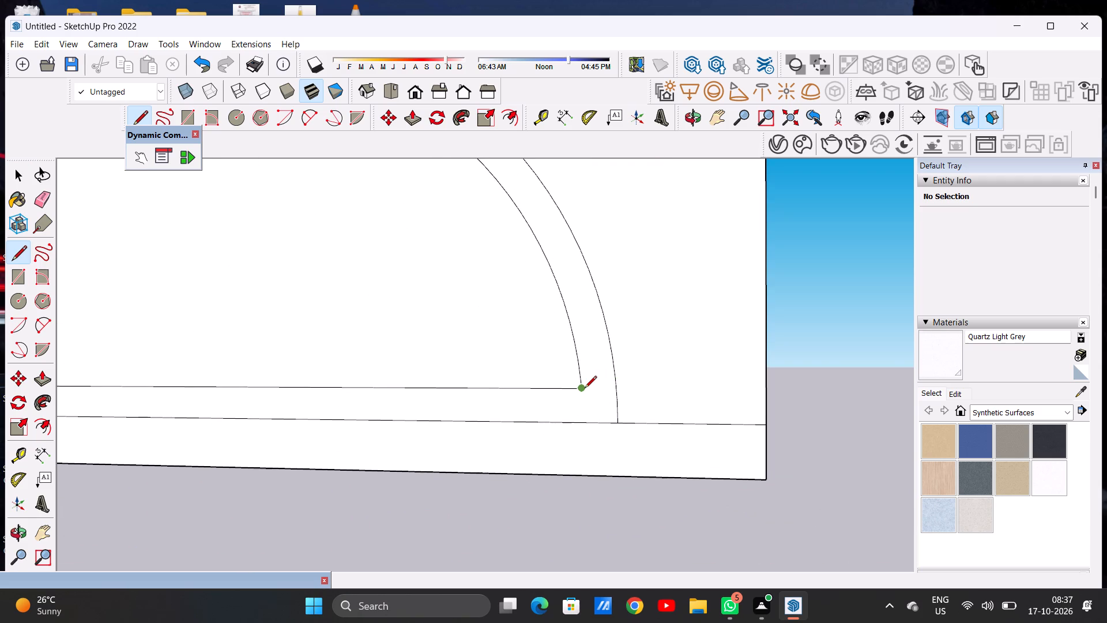
left_click(585, 389)
left_click(581, 423)
key("space")
Examine the house's upper facade and roof level from the front and above, around the small slab on the rounded-corner block.
scroll(557, 452, "down", 10)
scroll(559, 444, "up", 1)
scroll(559, 444, "down", 12)
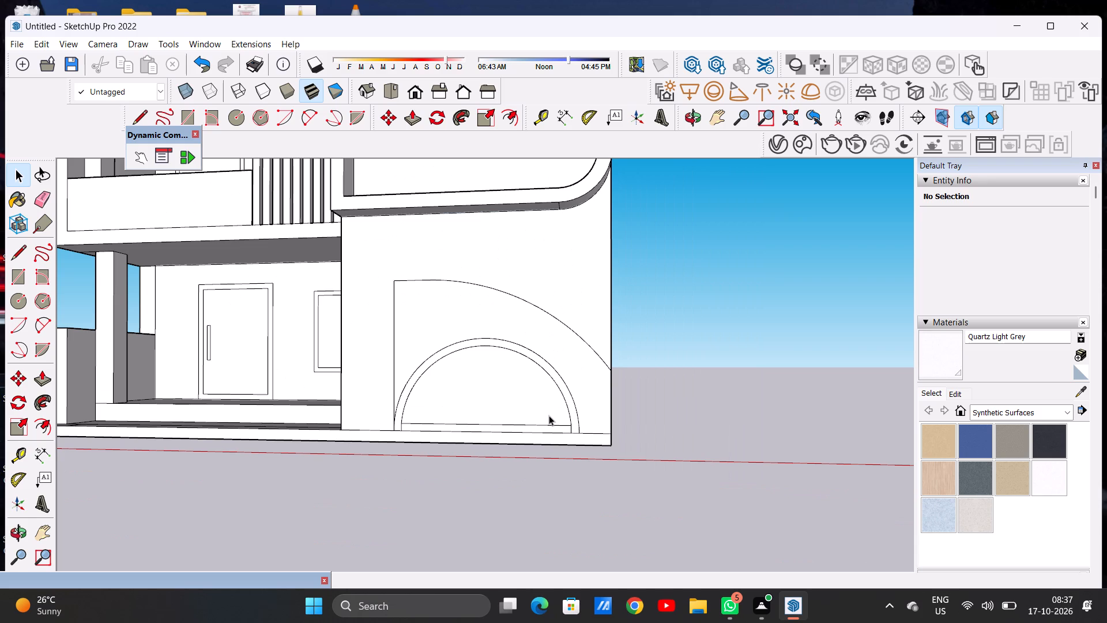
scroll(548, 415, "down", 20)
scroll(530, 425, "down", 20)
scroll(530, 425, "down", 3)
scroll(489, 282, "up", 13)
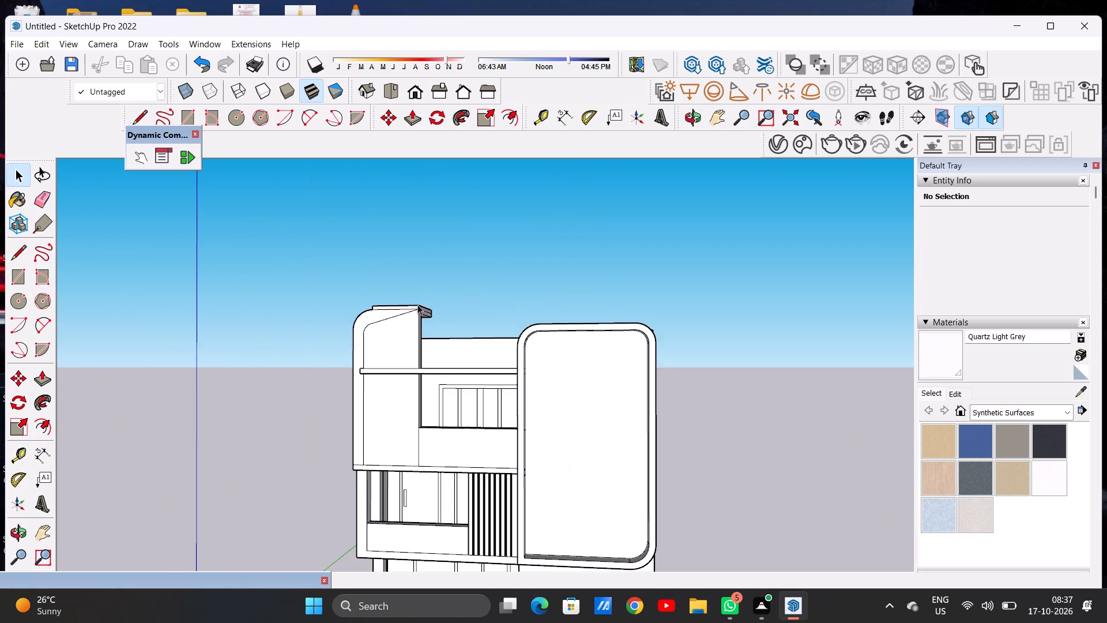
middle_click_drag(408, 322, 367, 346)
scroll(367, 346, "up", 1)
scroll(415, 290, "up", 5)
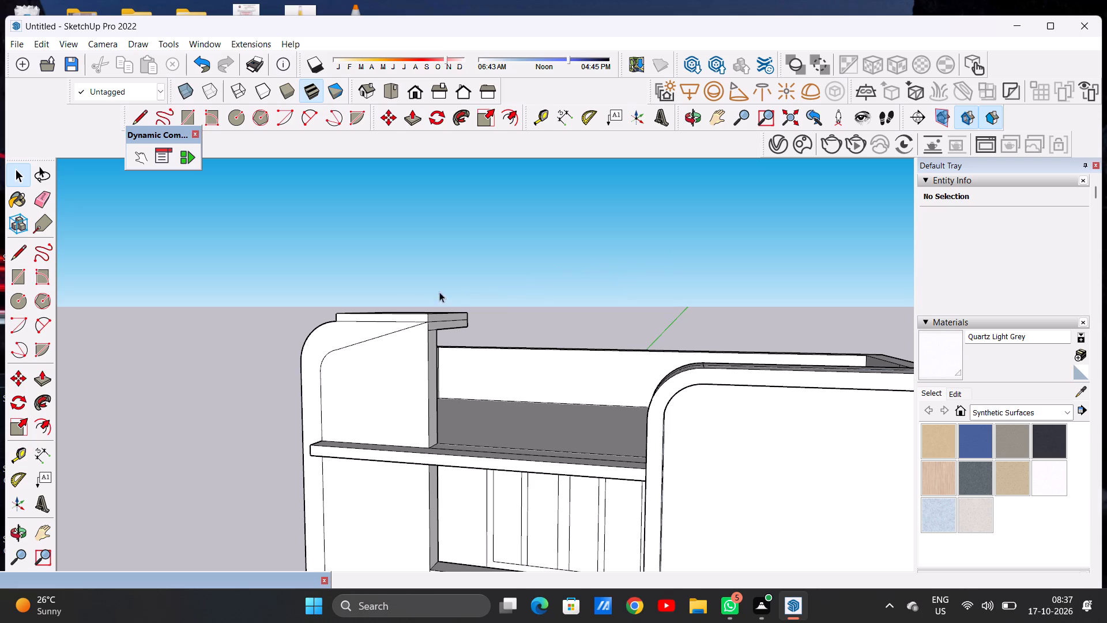
scroll(402, 328, "down", 8)
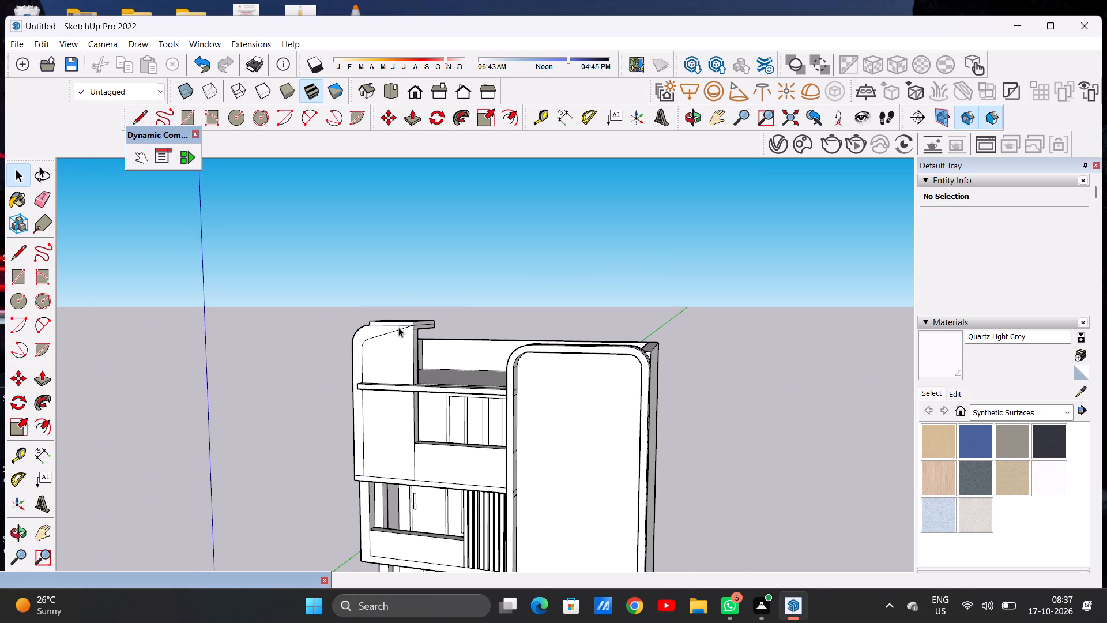
middle_click_drag(406, 335, 422, 420)
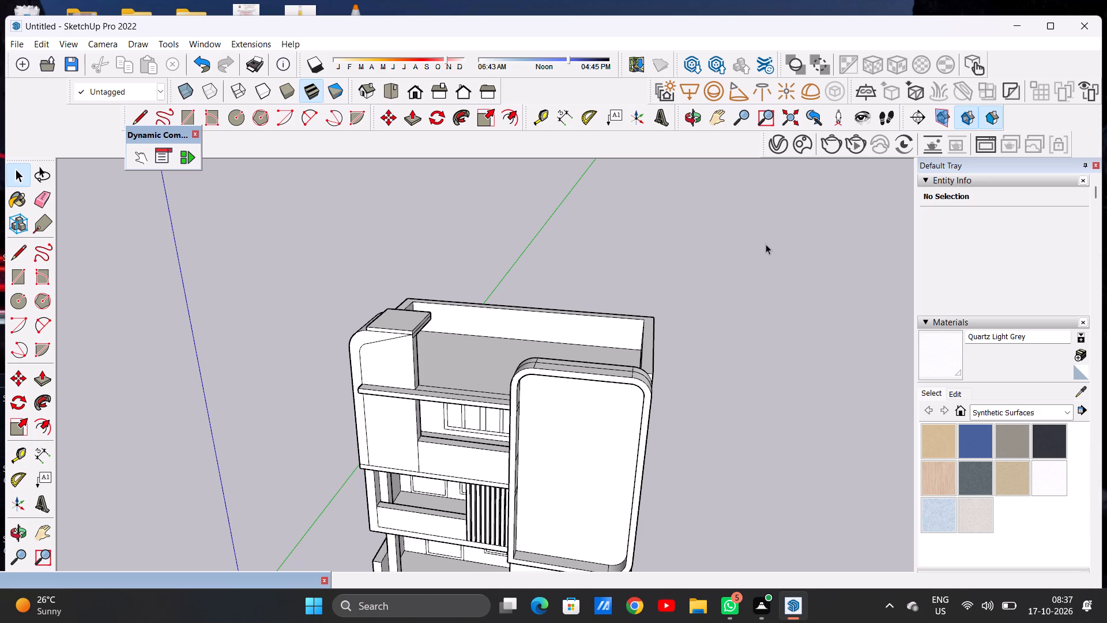
scroll(421, 420, "down", 2)
scroll(540, 376, "down", 7)
scroll(524, 386, "up", 5)
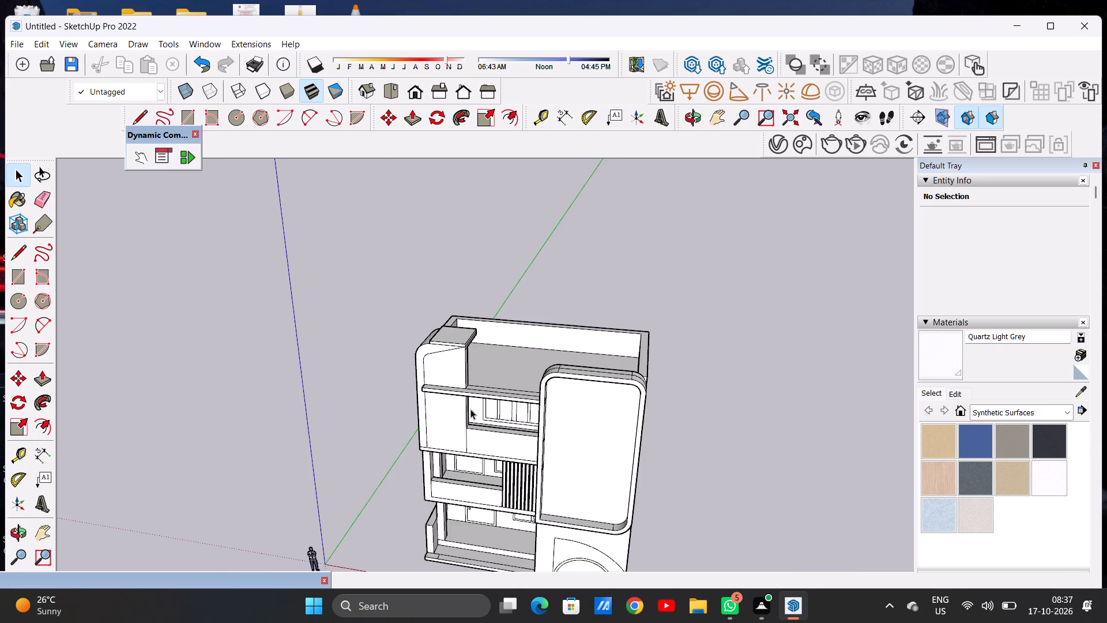
middle_click_drag(469, 410, 496, 334)
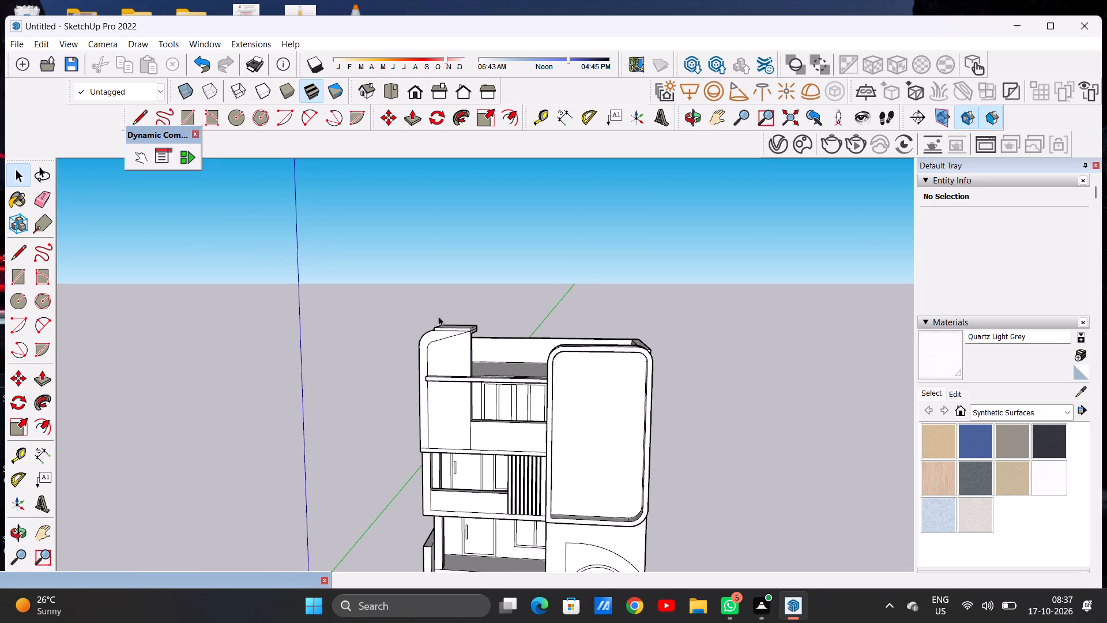
scroll(438, 316, "down", 5)
scroll(459, 345, "up", 6)
middle_click_drag(480, 326, 486, 311)
scroll(466, 309, "up", 6)
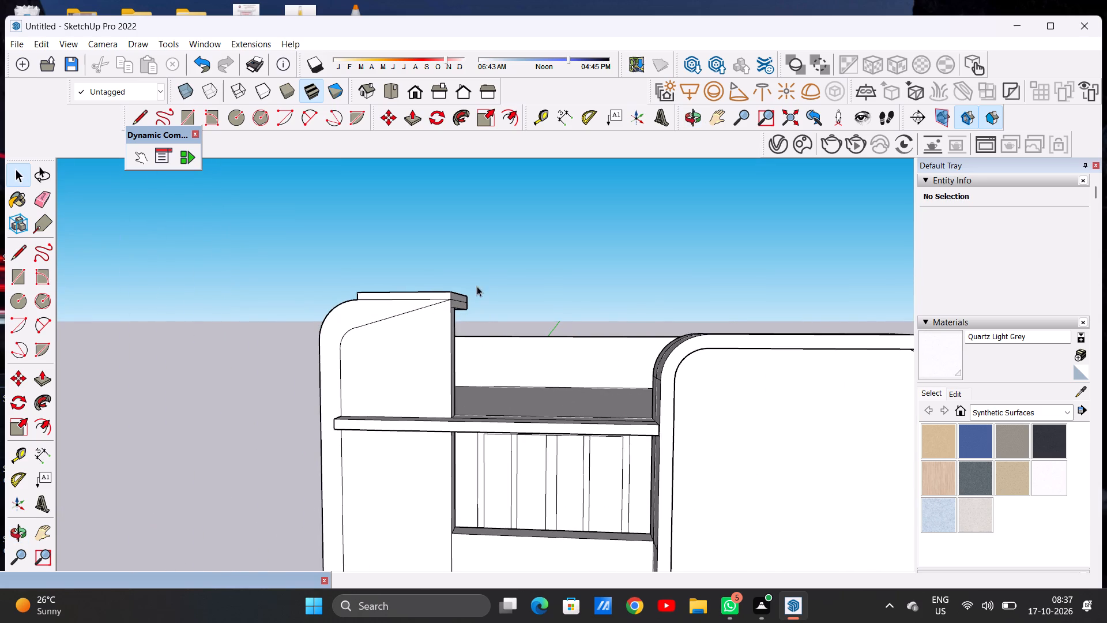
scroll(272, 339, "down", 9)
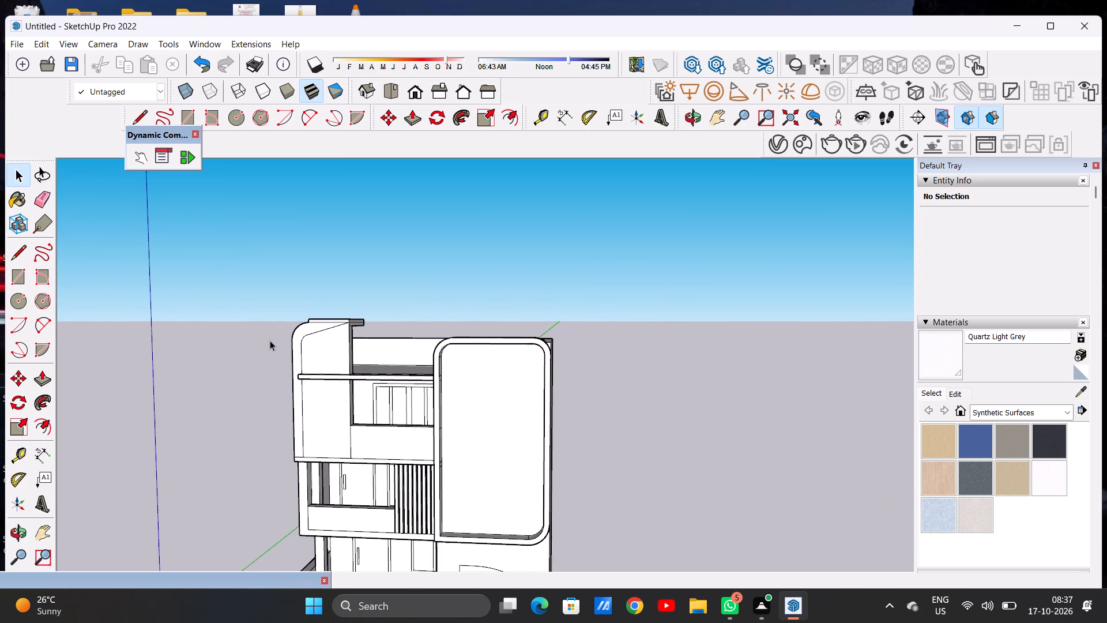
scroll(361, 306, "up", 5)
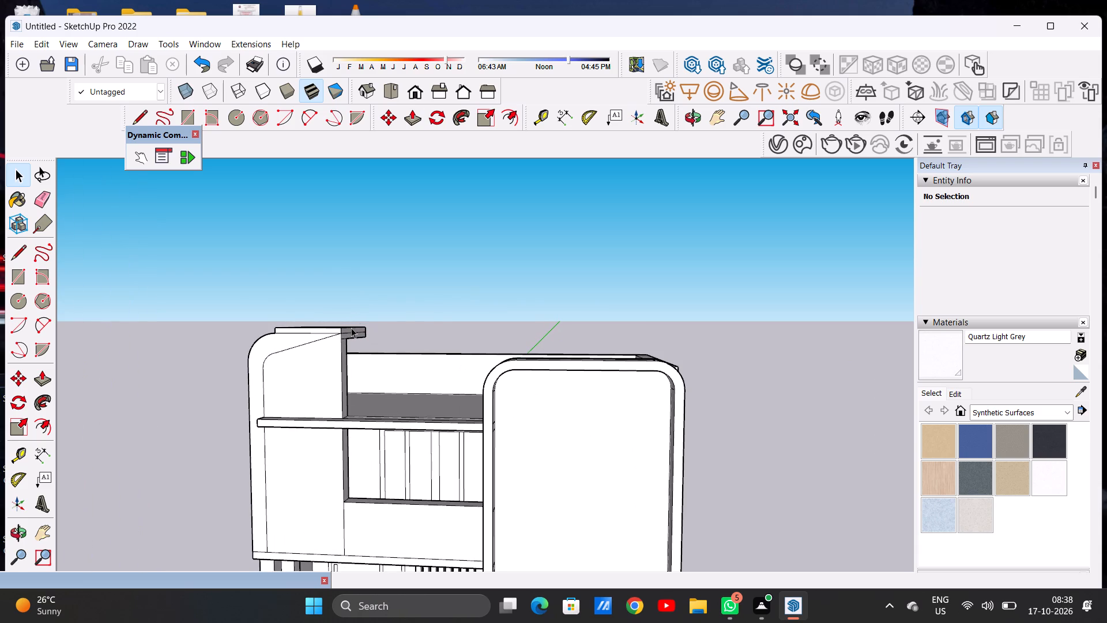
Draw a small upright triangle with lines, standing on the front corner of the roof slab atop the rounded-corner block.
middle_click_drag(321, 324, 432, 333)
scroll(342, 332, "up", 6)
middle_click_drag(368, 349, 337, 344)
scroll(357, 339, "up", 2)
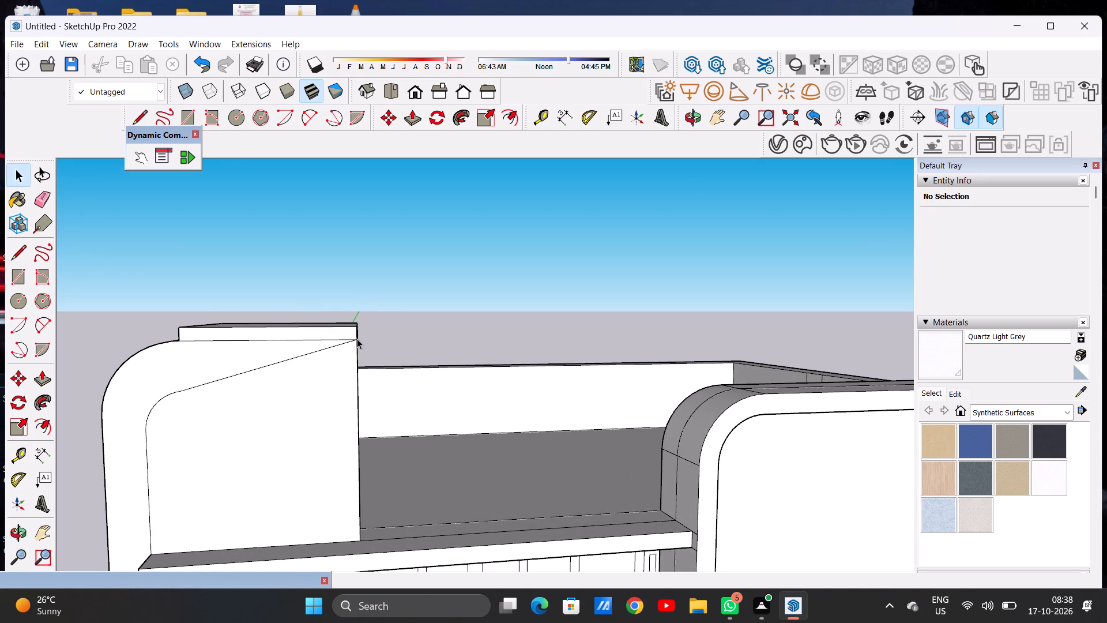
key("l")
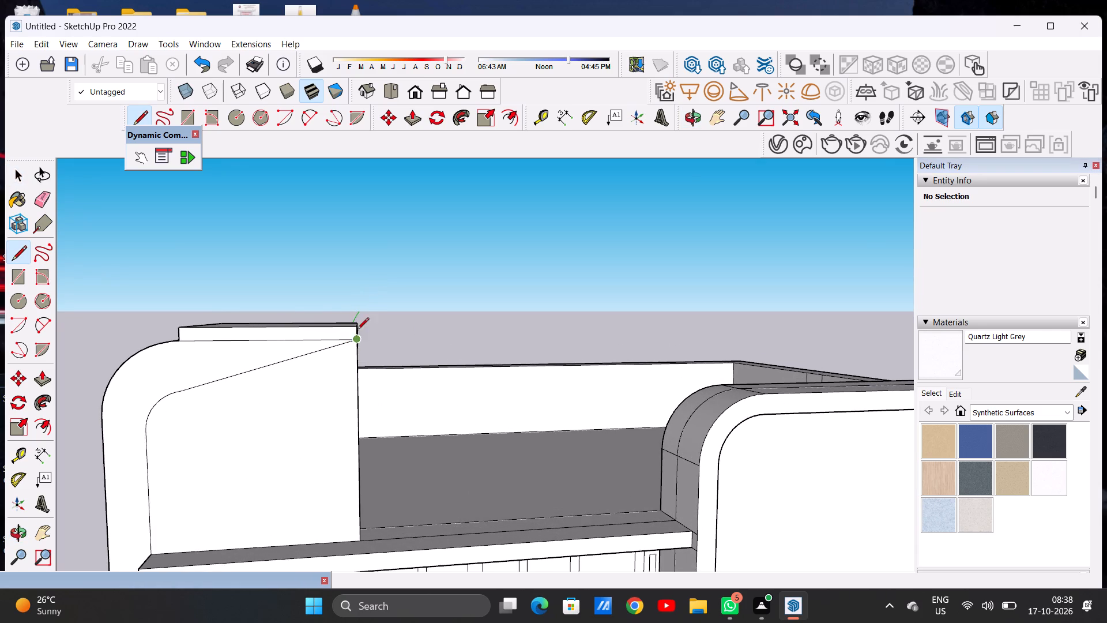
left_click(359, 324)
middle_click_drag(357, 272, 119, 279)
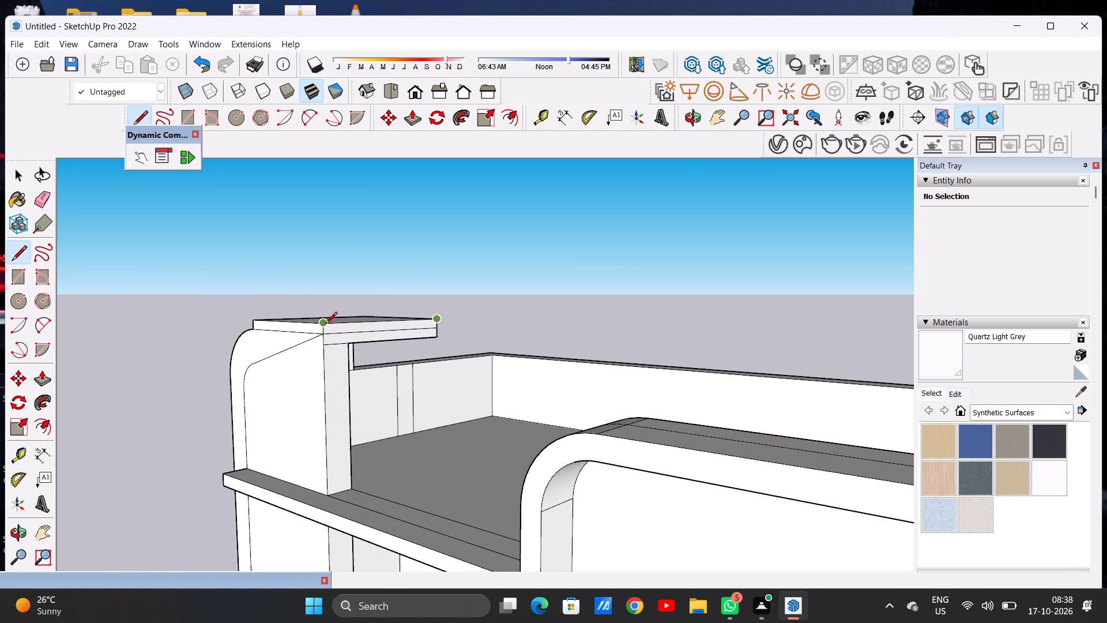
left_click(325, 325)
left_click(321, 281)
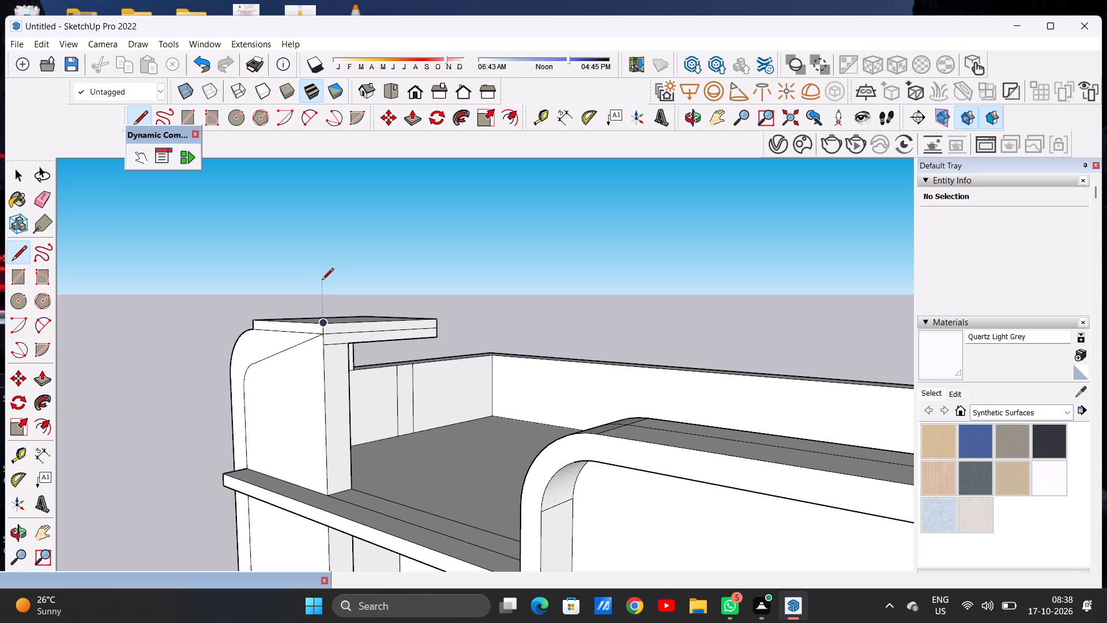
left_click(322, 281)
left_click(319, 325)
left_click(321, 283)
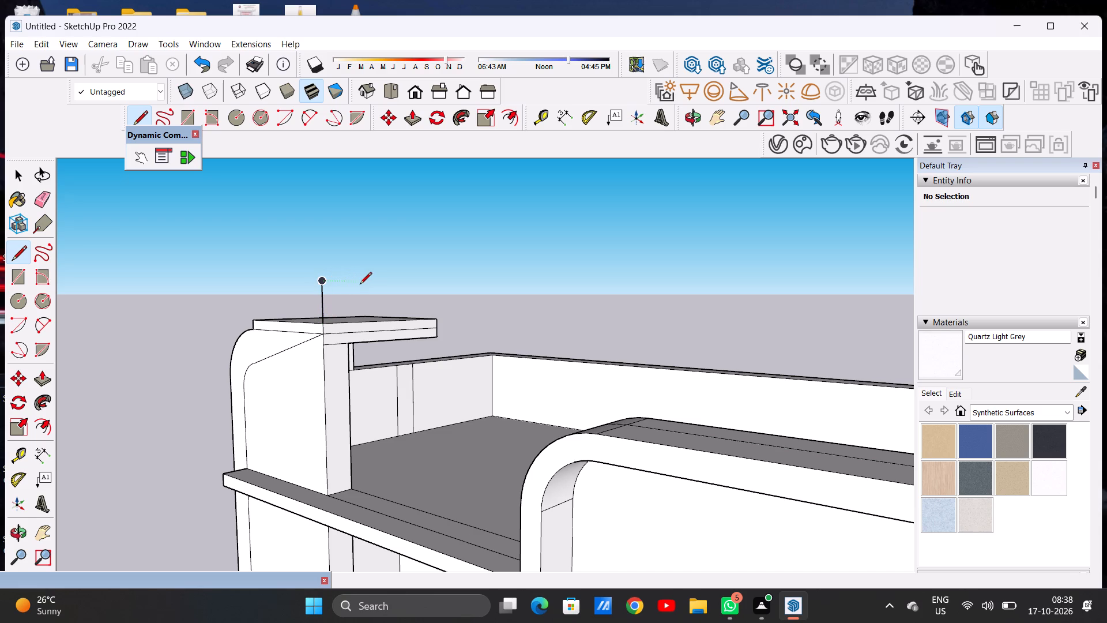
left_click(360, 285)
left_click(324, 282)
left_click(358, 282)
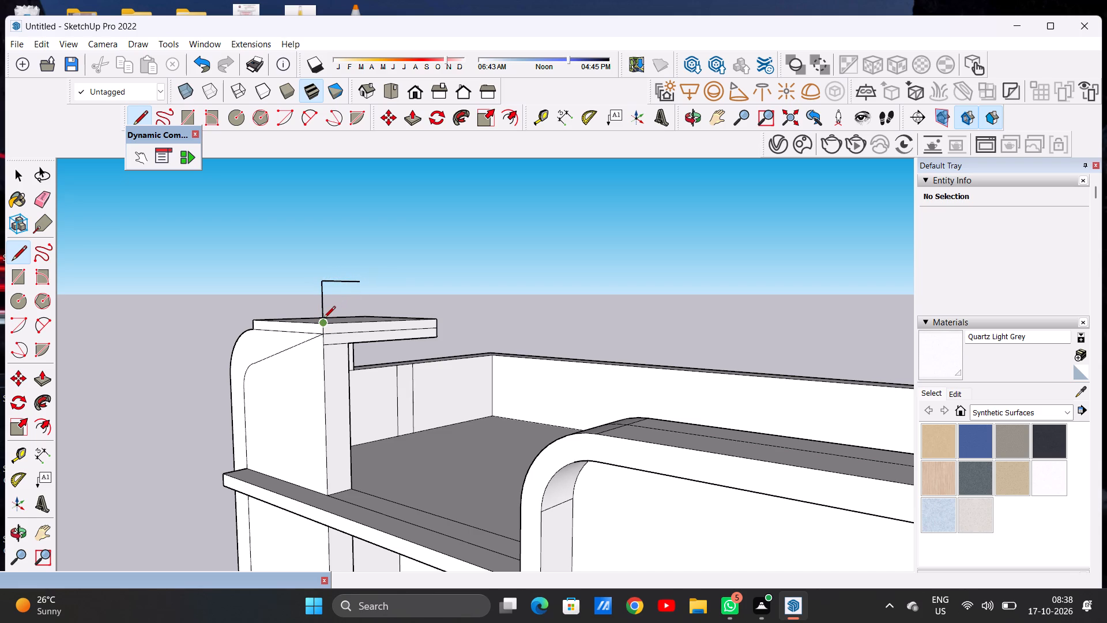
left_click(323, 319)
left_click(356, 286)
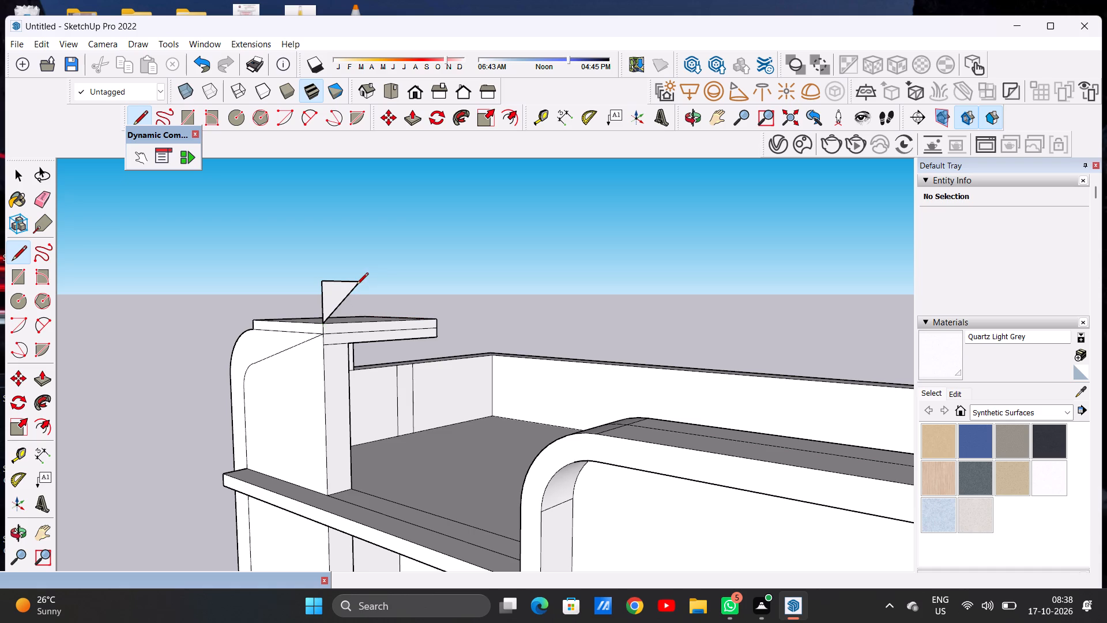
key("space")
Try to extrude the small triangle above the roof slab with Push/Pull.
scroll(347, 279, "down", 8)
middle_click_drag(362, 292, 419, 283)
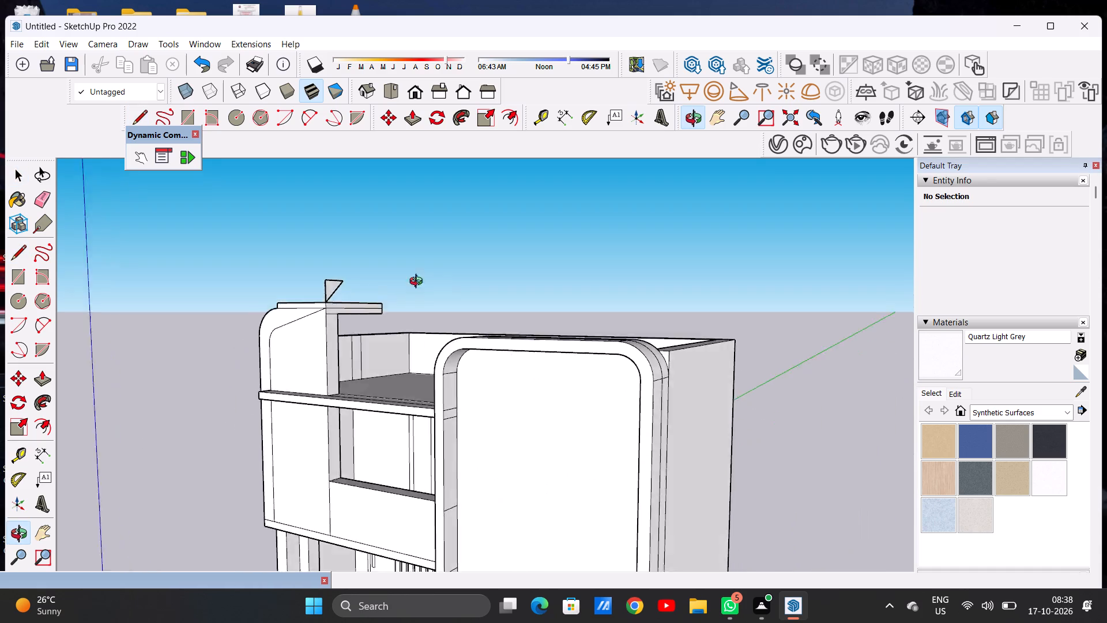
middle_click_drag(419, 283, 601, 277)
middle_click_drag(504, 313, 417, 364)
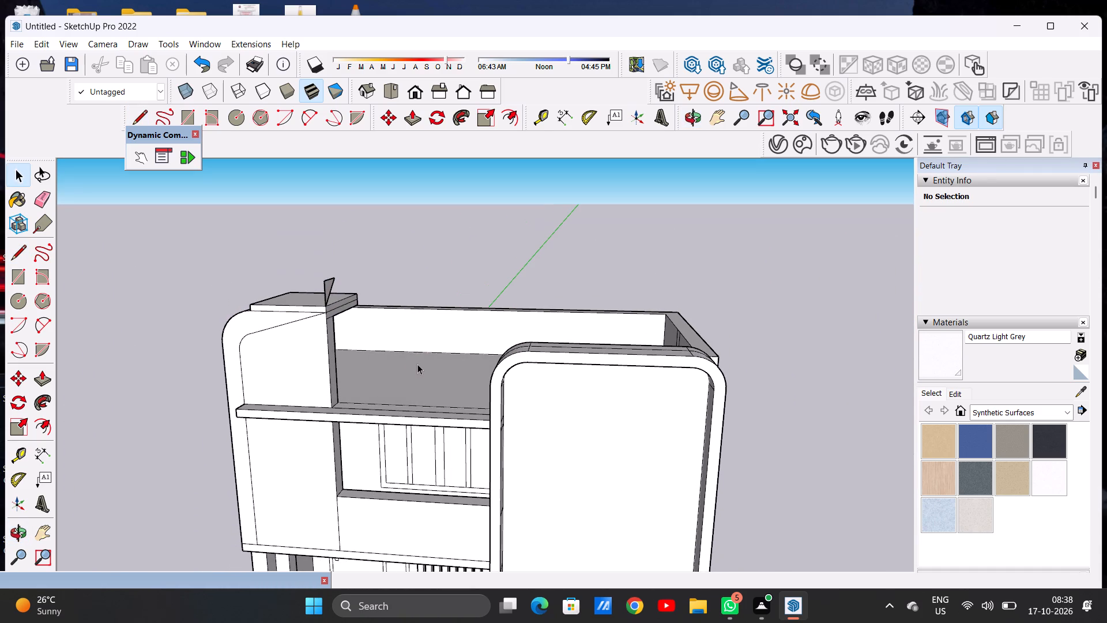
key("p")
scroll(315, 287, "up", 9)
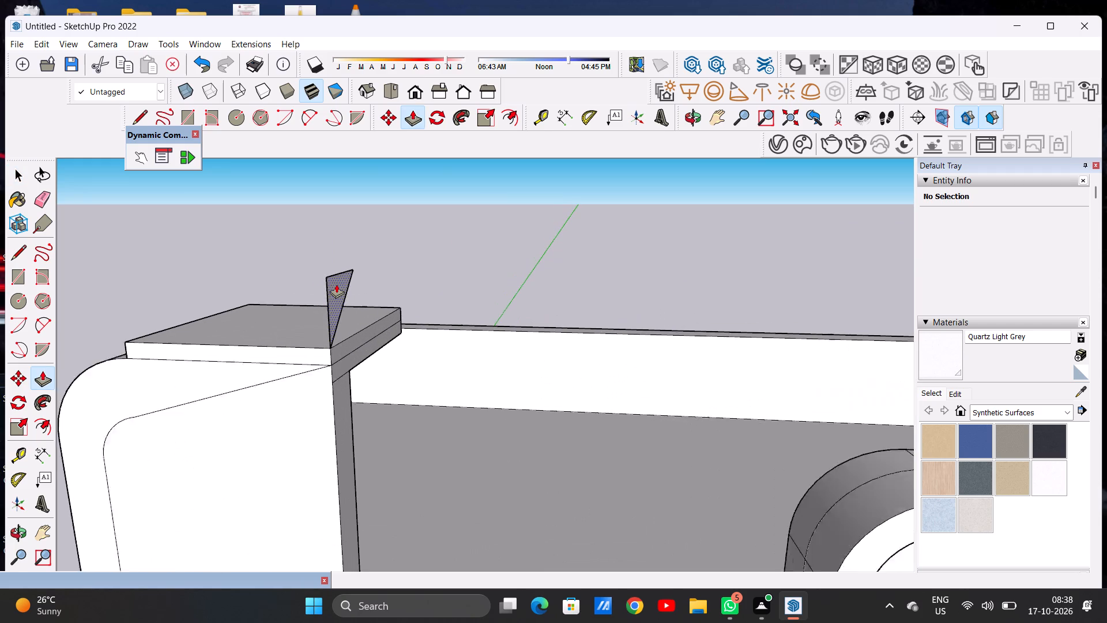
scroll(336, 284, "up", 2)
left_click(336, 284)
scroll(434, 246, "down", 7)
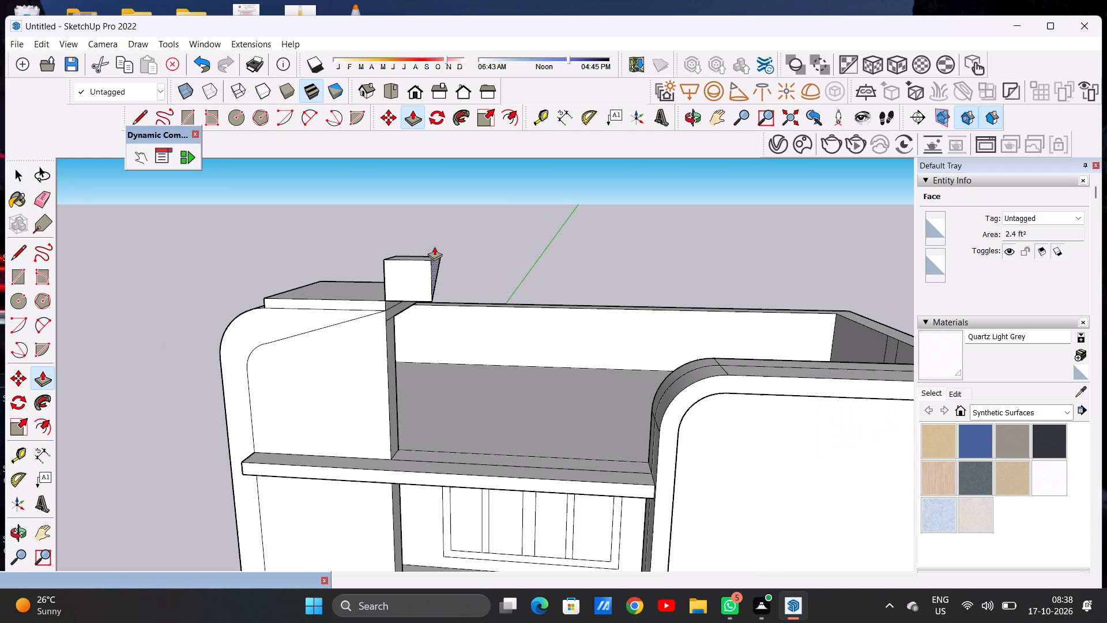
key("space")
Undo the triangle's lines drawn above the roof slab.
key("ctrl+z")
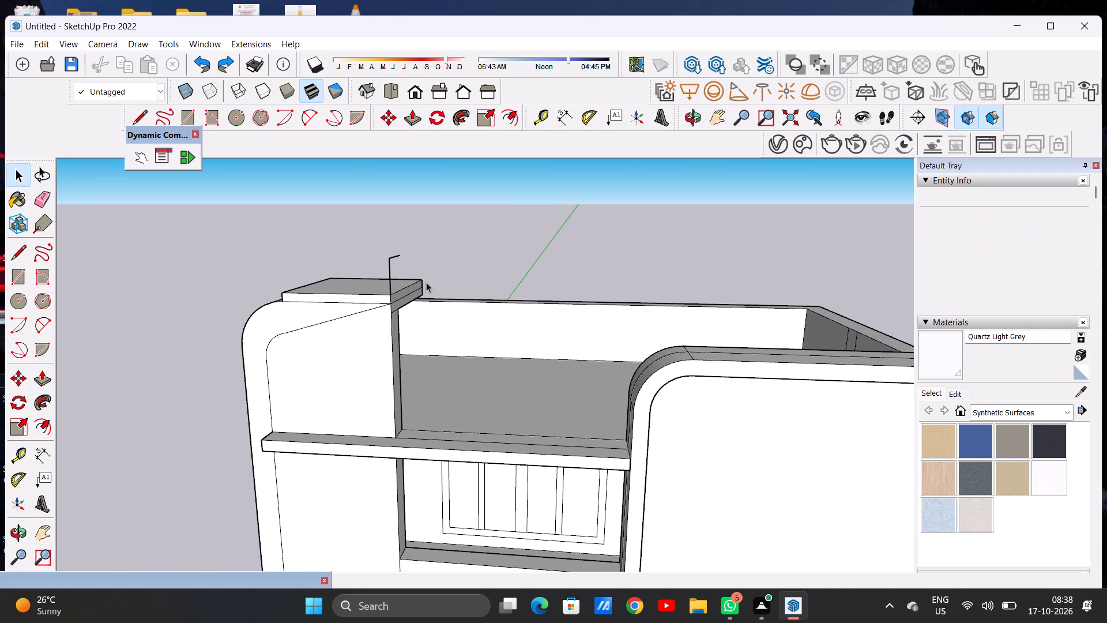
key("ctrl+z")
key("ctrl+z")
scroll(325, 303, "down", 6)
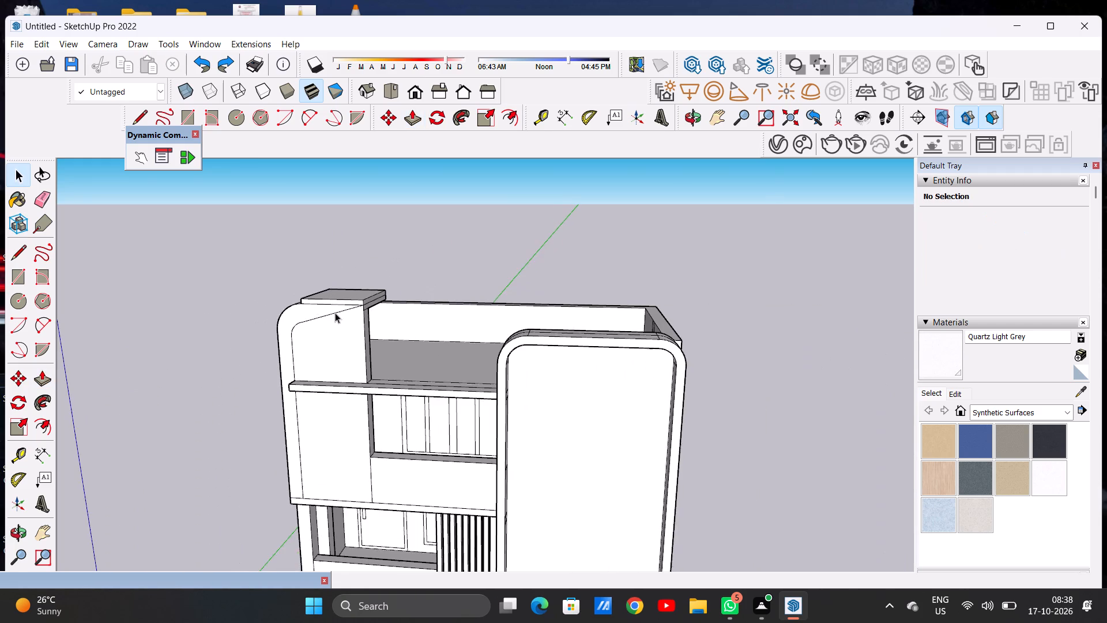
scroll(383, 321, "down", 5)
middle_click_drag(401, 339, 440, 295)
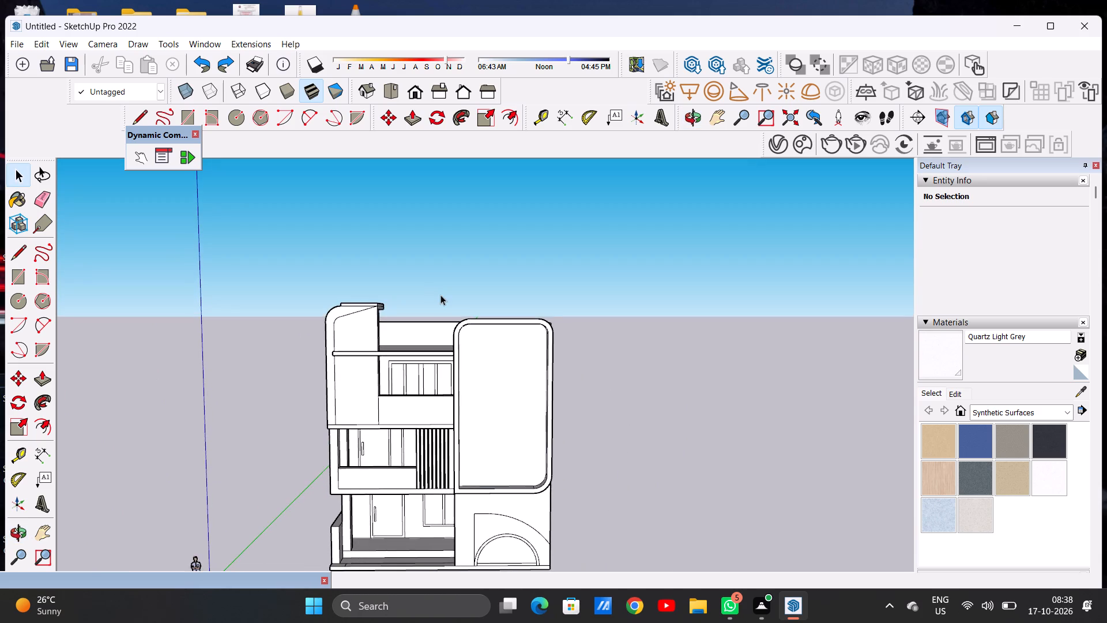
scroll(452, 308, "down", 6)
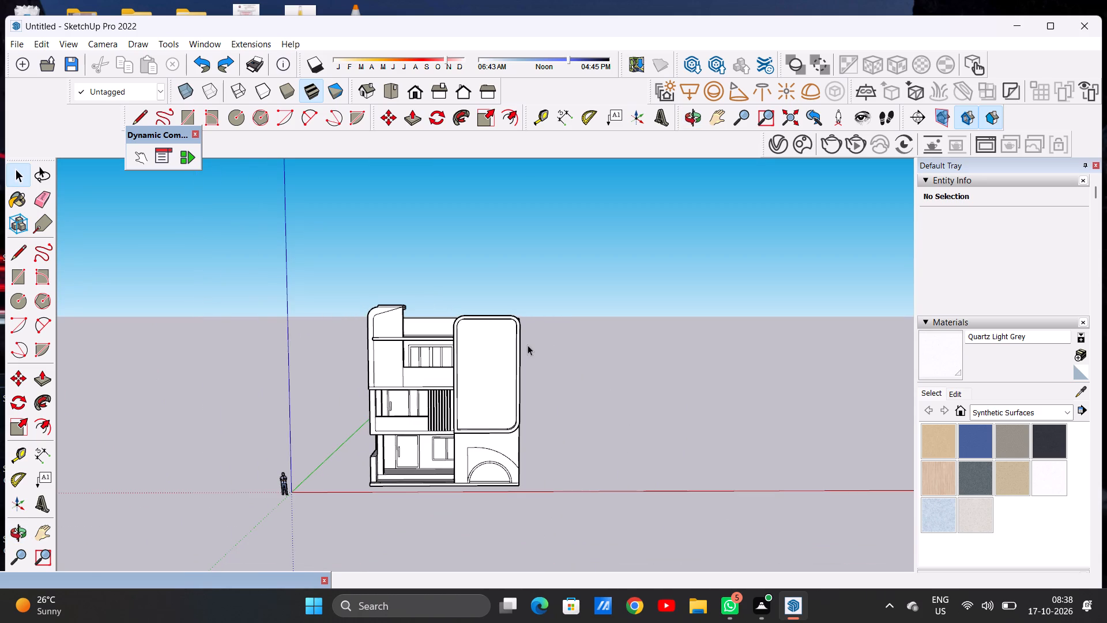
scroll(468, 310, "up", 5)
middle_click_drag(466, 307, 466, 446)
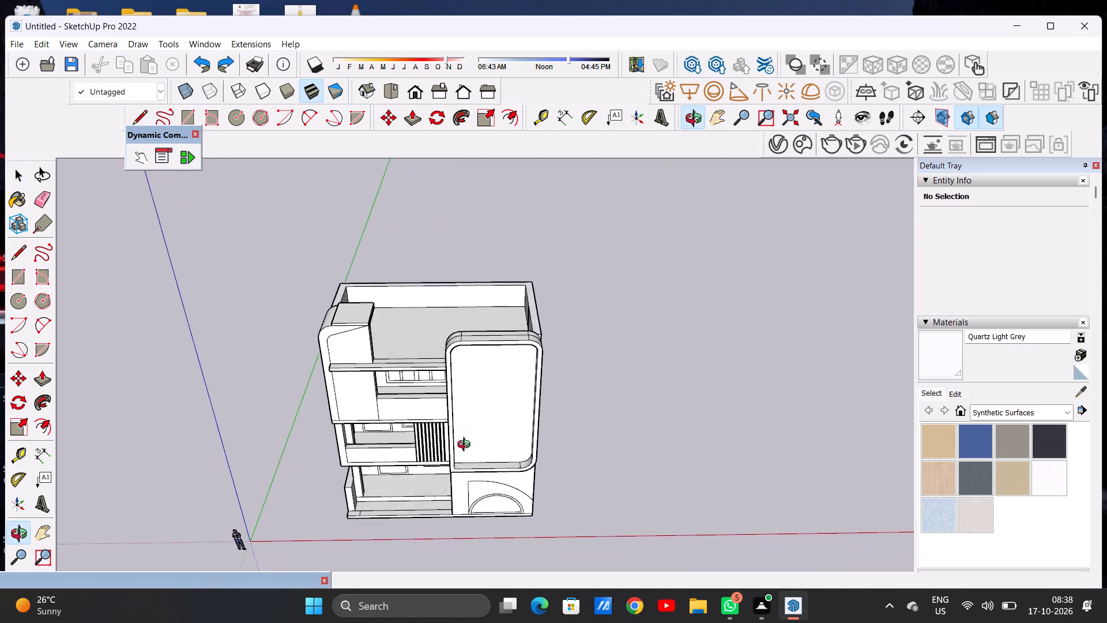
Examine the front facade and roof level around the small slab on the rounded-corner block.
middle_click_drag(466, 446, 466, 452)
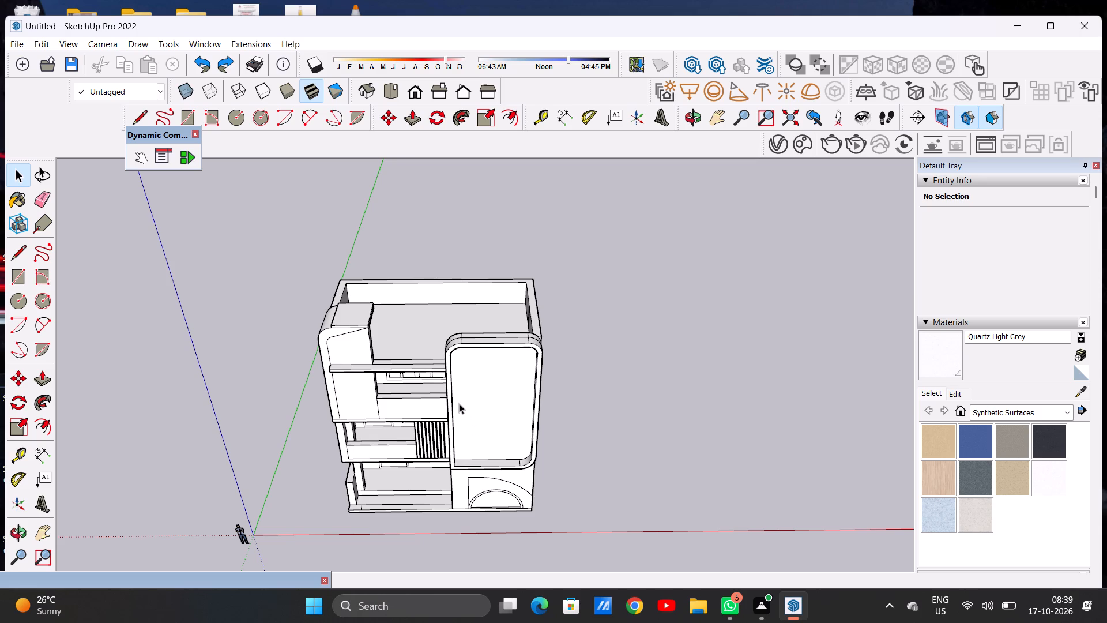
scroll(435, 380, "down", 9)
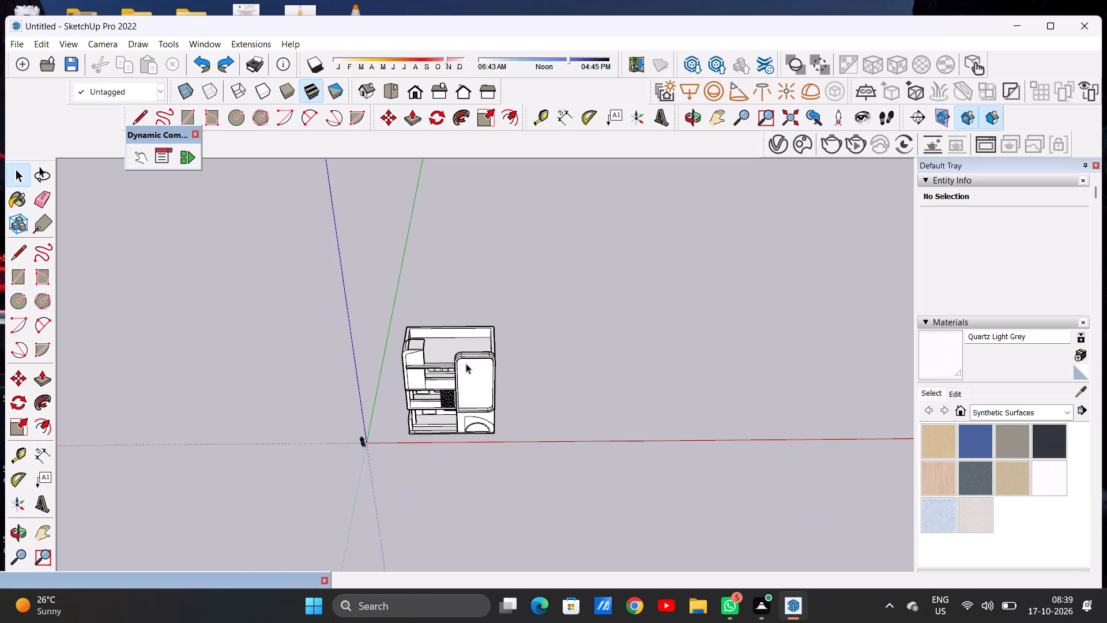
scroll(466, 363, "down", 1)
scroll(483, 361, "up", 6)
scroll(380, 347, "up", 6)
middle_click_drag(376, 374, 371, 306)
scroll(376, 331, "up", 1)
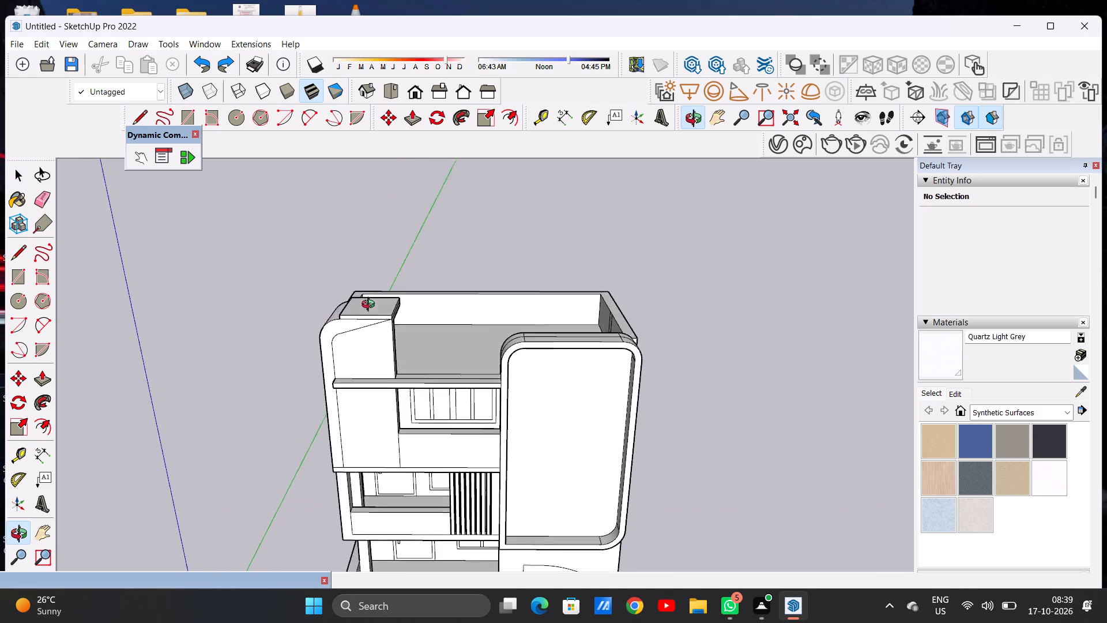
middle_click_drag(371, 306, 368, 264)
scroll(374, 286, "up", 4)
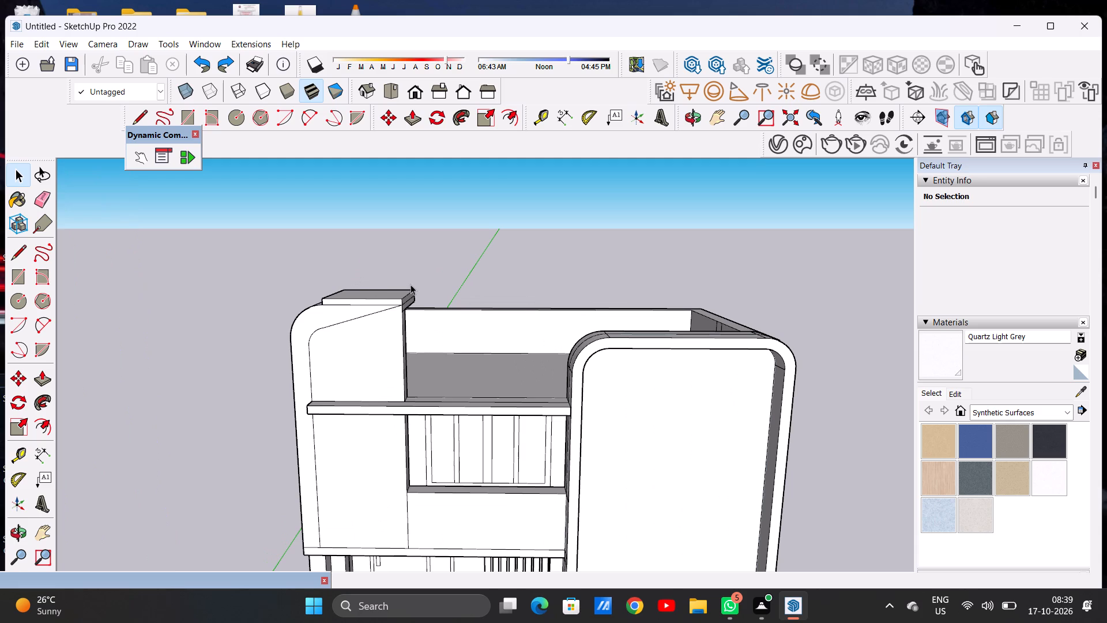
scroll(362, 331, "down", 5)
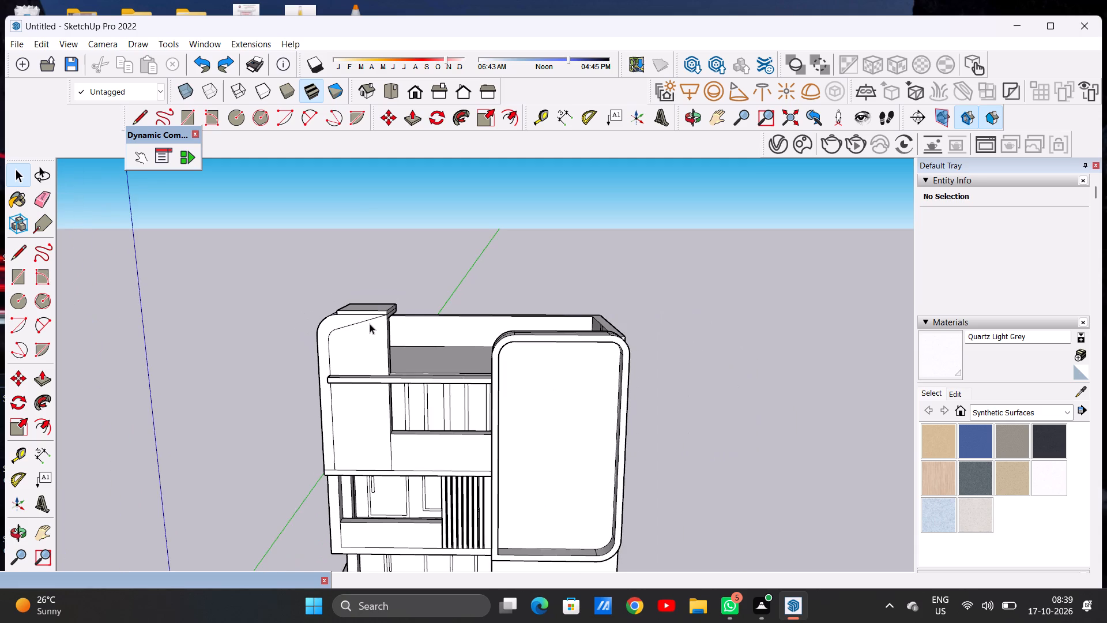
scroll(468, 309, "down", 4)
scroll(406, 304, "up", 6)
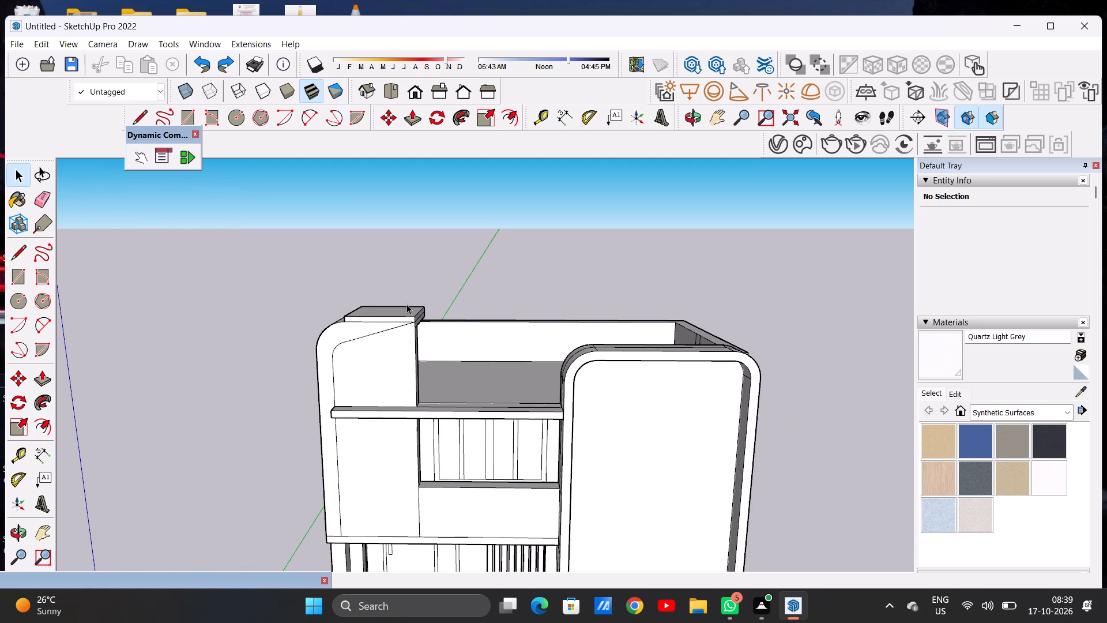
scroll(387, 312, "down", 10)
Draw two short parallel lines across the top of the side parapet, just behind the tall rounded frame, to outline a small patch.
middle_click_drag(528, 326, 501, 325)
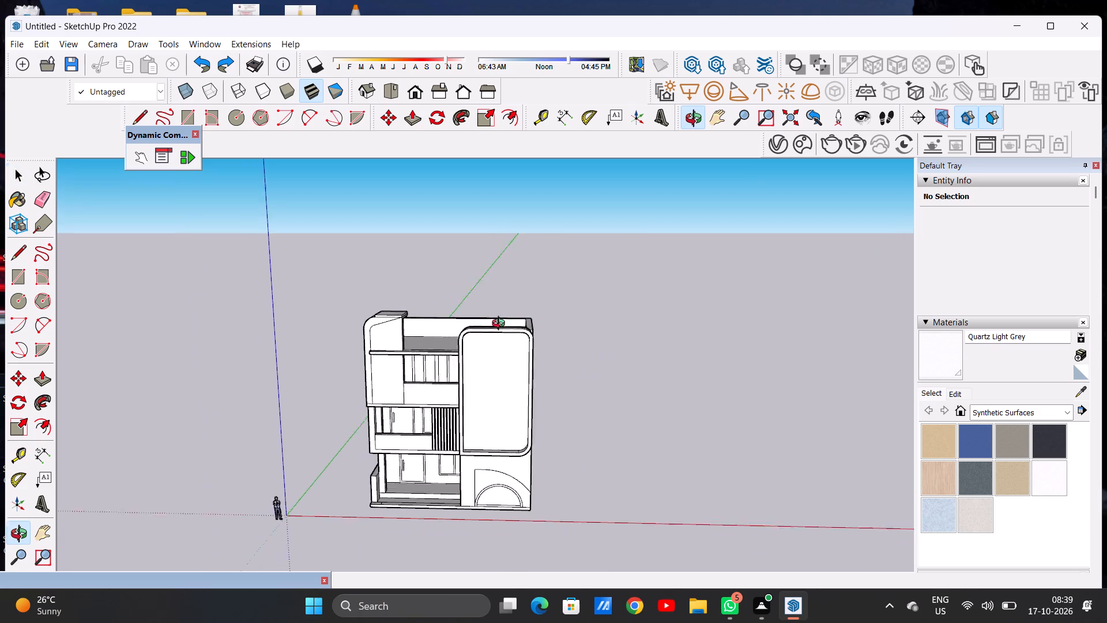
middle_click_drag(501, 325, 293, 396)
scroll(483, 348, "up", 4)
middle_click_drag(535, 356, 508, 430)
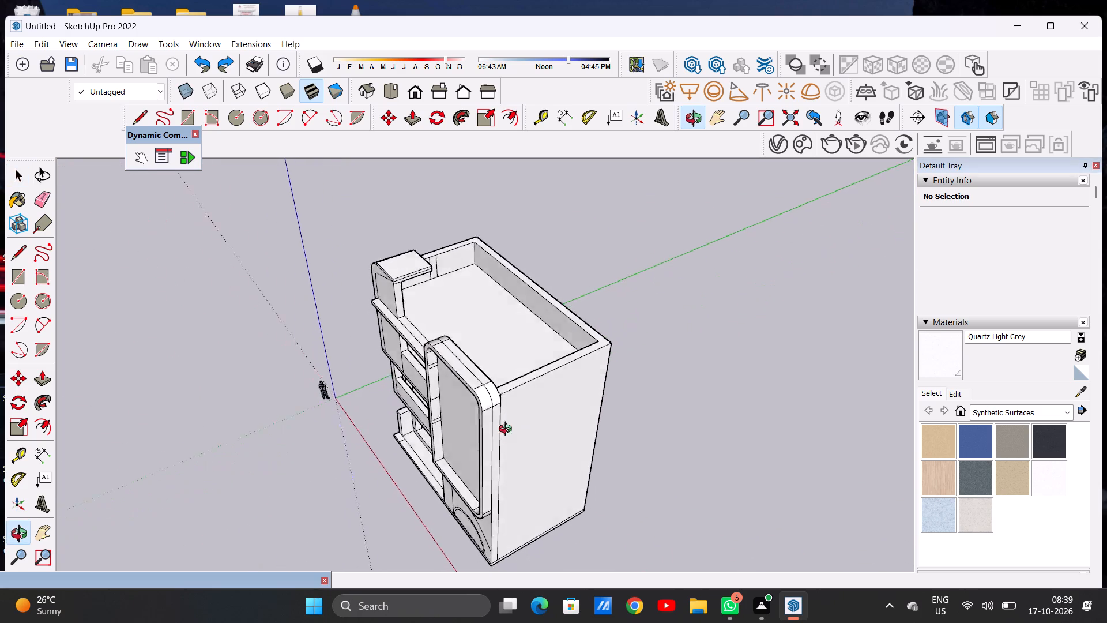
middle_click_drag(508, 430, 488, 458)
scroll(510, 438, "up", 3)
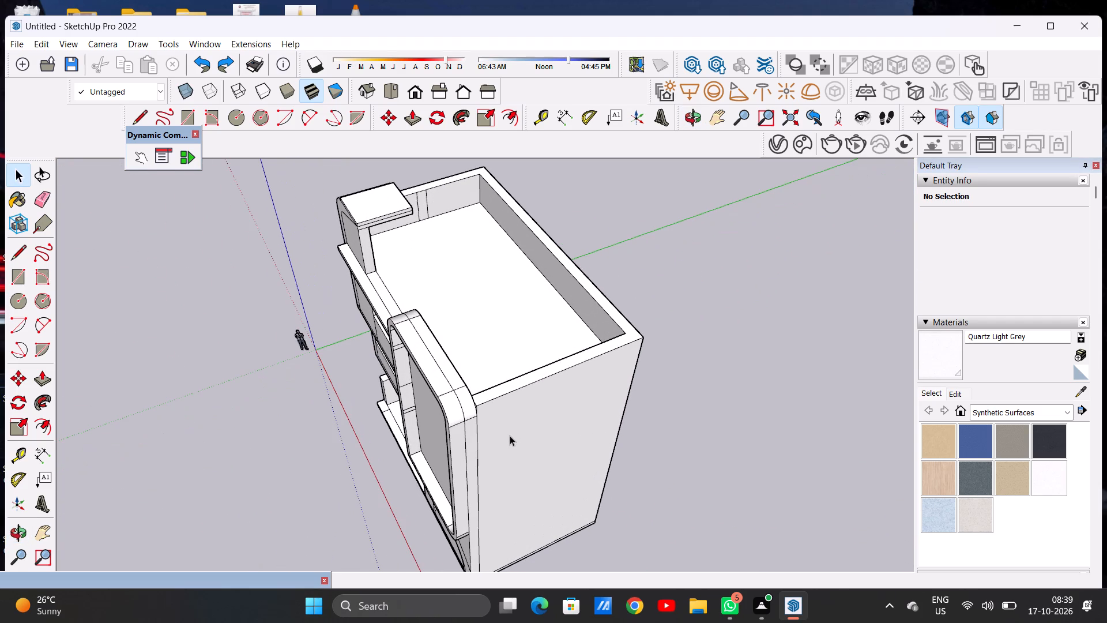
key("l")
scroll(487, 398, "up", 5)
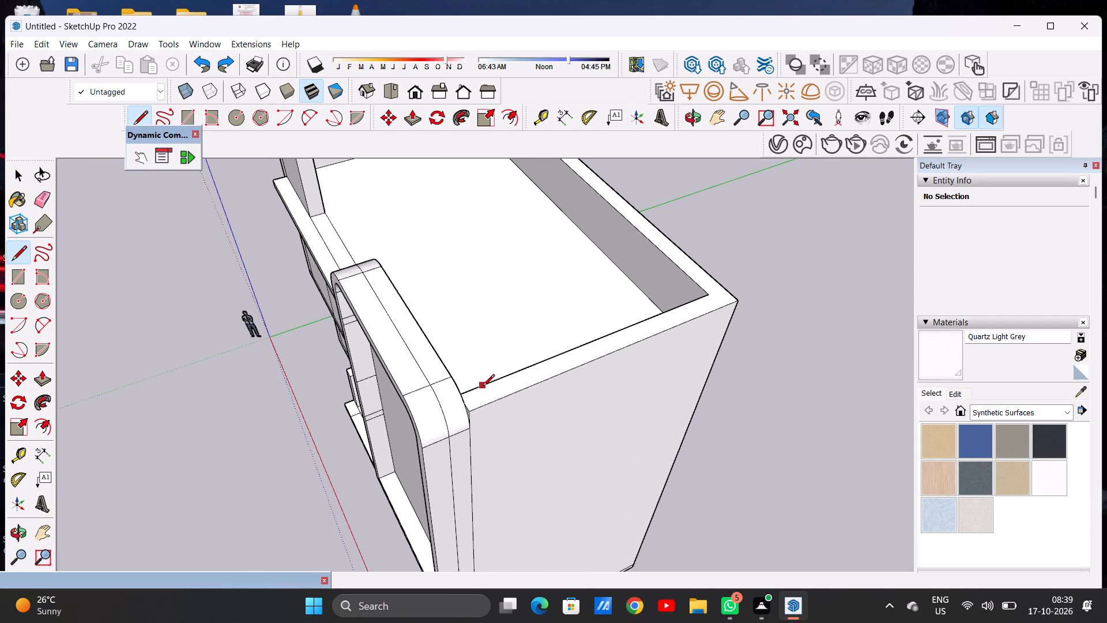
left_click(482, 387)
left_click(490, 407)
left_click(497, 378)
left_click(506, 397)
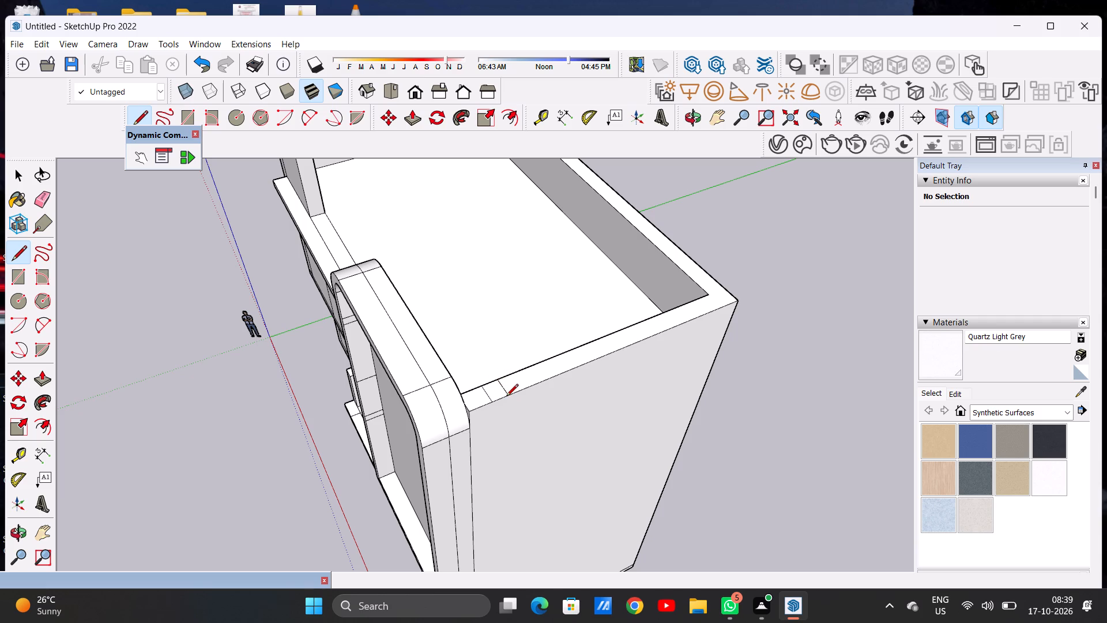
Copy the small outlined patch a short distance farther back along the top of the side parapet.
key("space")
double_click(499, 393)
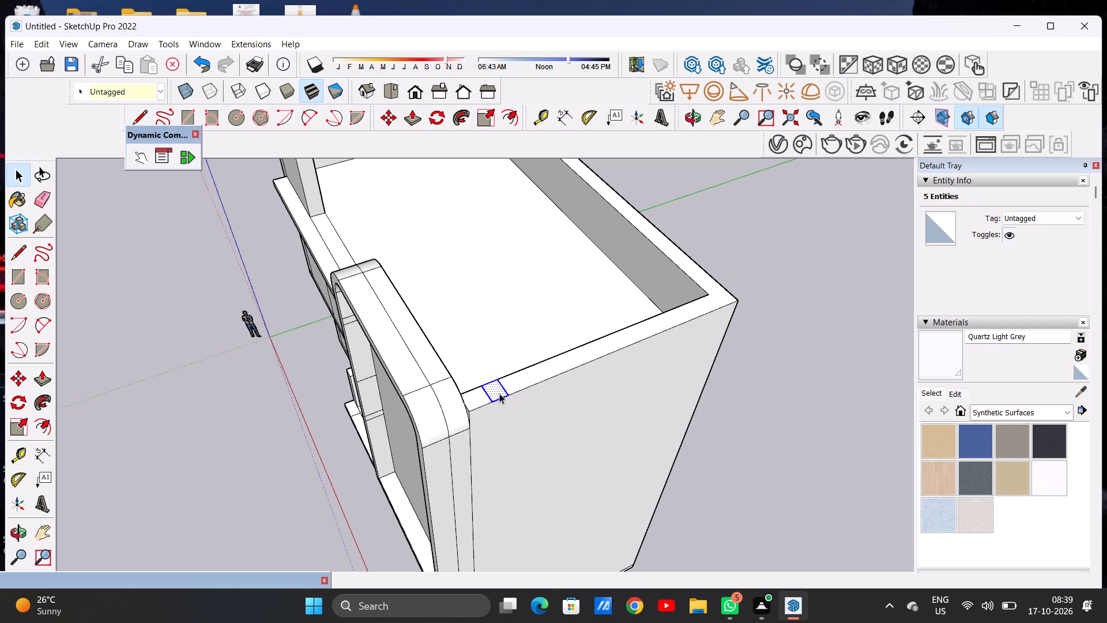
key("m")
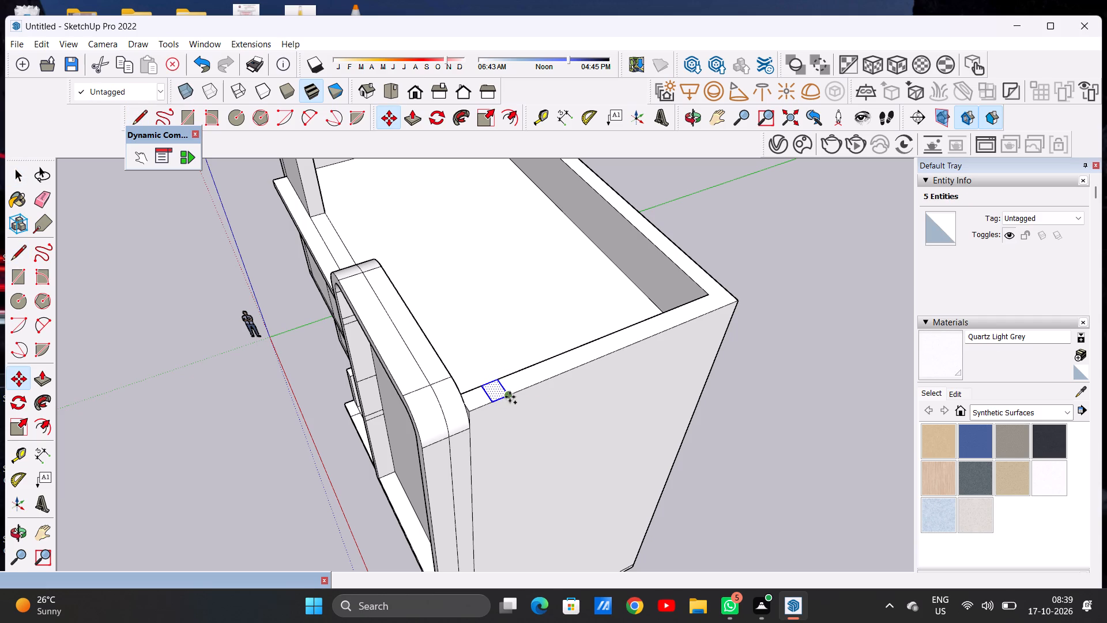
left_click(510, 397)
left_click(566, 371)
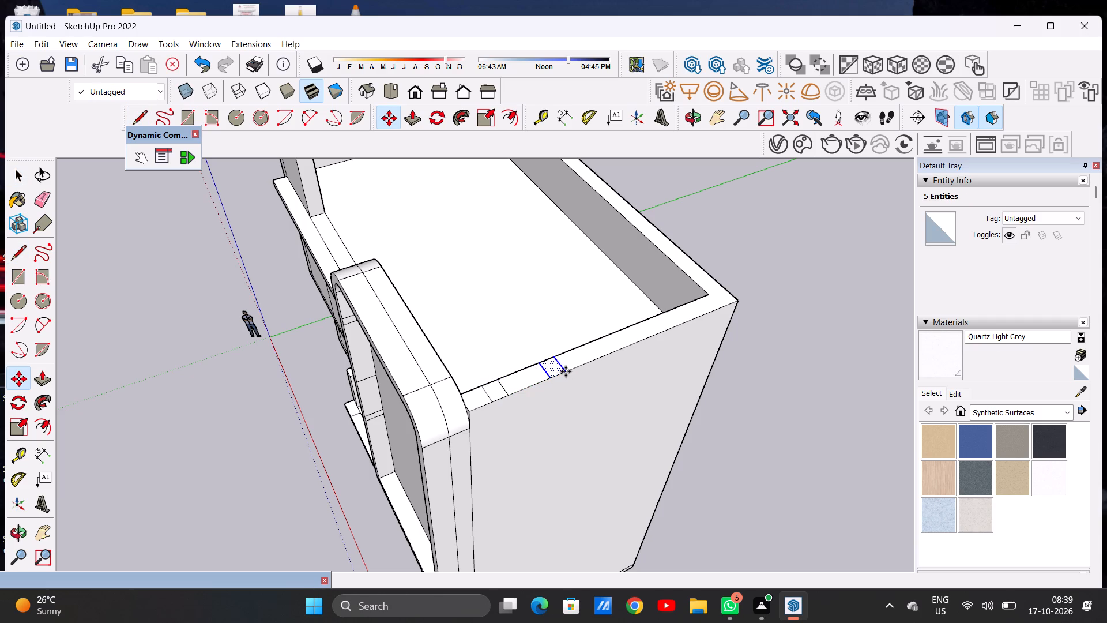
key("space")
left_click(816, 357)
Examine the roof slab, parapets and tall rounded frame from above and from the front.
scroll(521, 428, "down", 8)
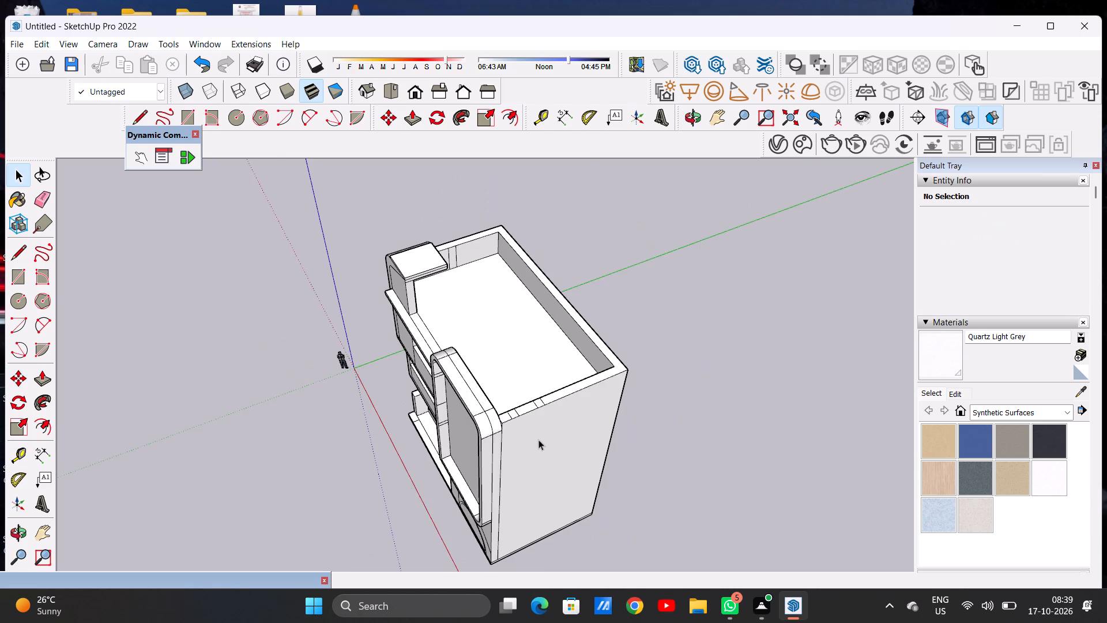
scroll(539, 440, "down", 3)
middle_click_drag(426, 434, 694, 355)
scroll(611, 329, "up", 6)
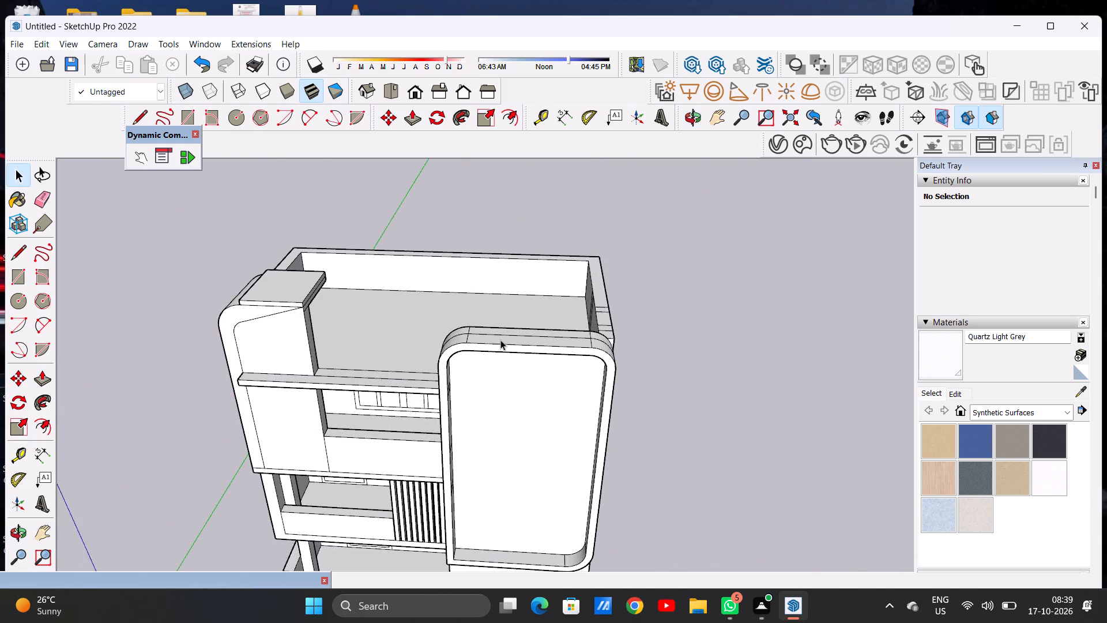
middle_click_drag(500, 340, 539, 416)
scroll(555, 401, "down", 5)
scroll(539, 377, "up", 5)
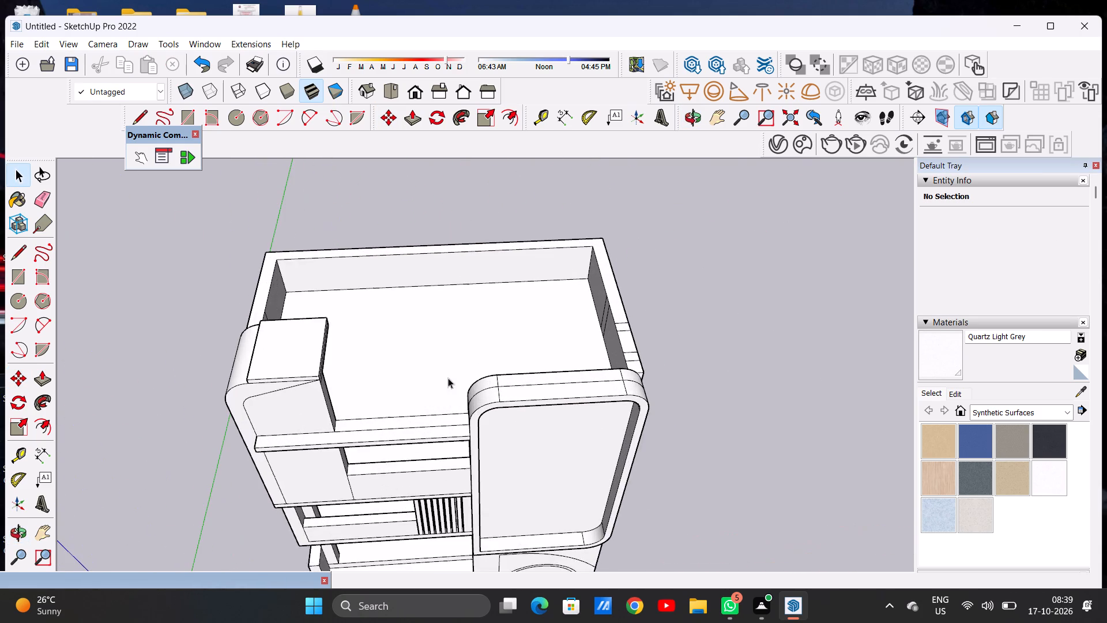
middle_click_drag(373, 394, 341, 301)
scroll(404, 356, "down", 5)
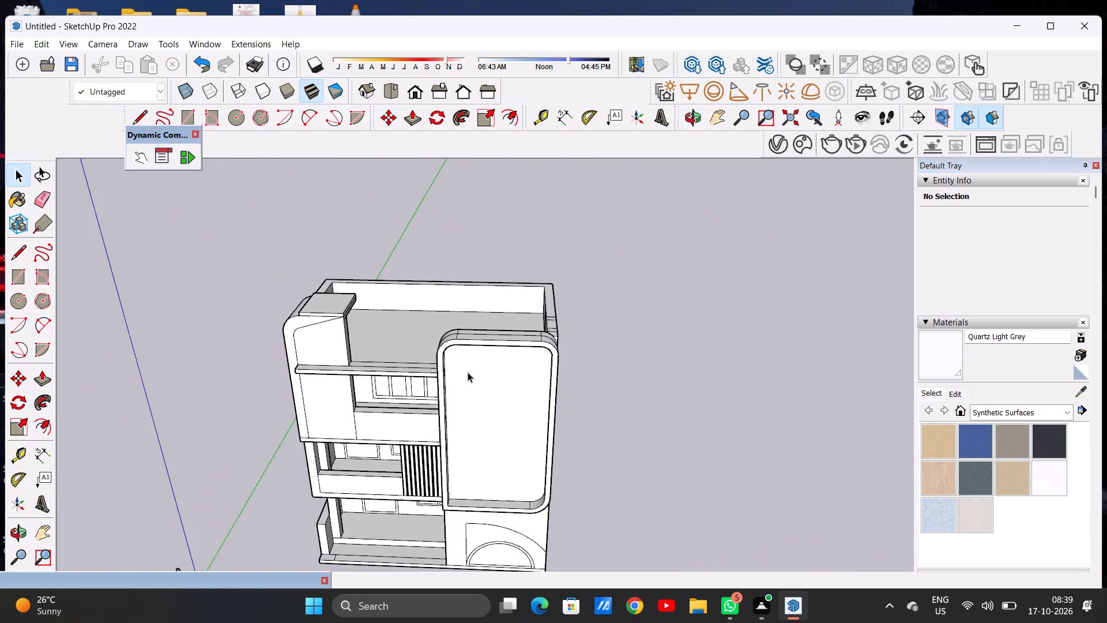
middle_click_drag(447, 388, 450, 320)
scroll(348, 298, "up", 6)
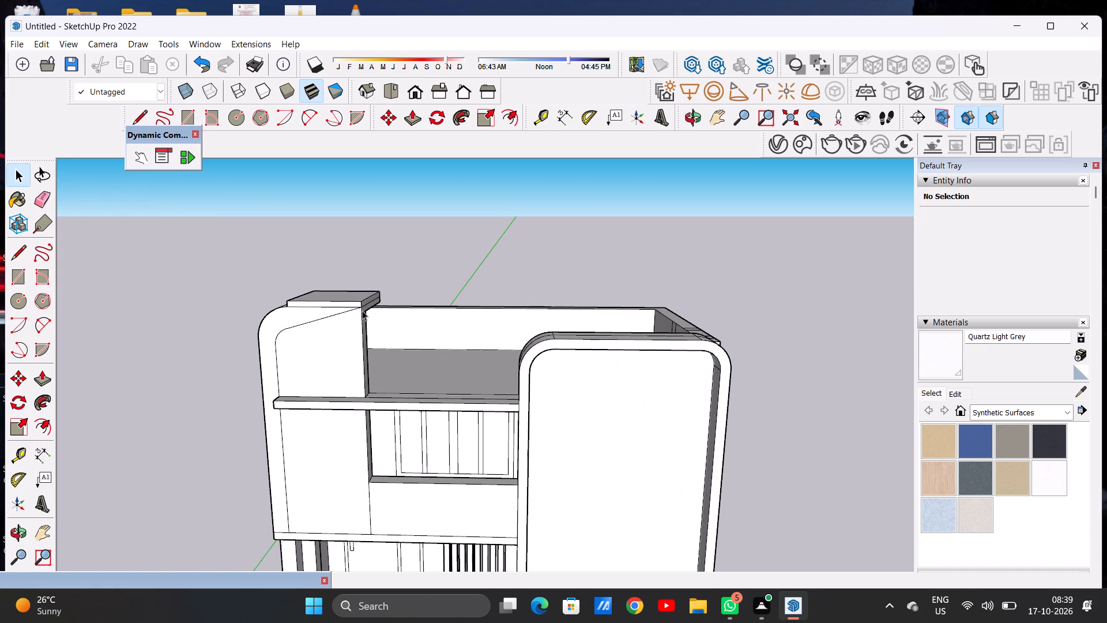
scroll(427, 359, "down", 1)
scroll(360, 313, "up", 5)
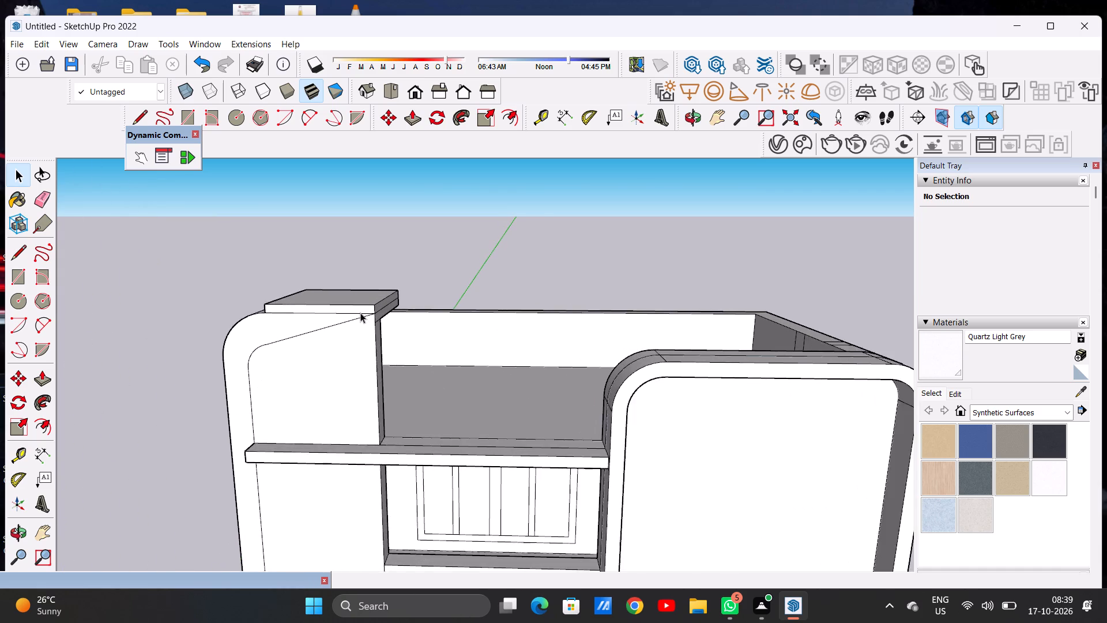
scroll(360, 313, "up", 1)
middle_click_drag(326, 315, 399, 306)
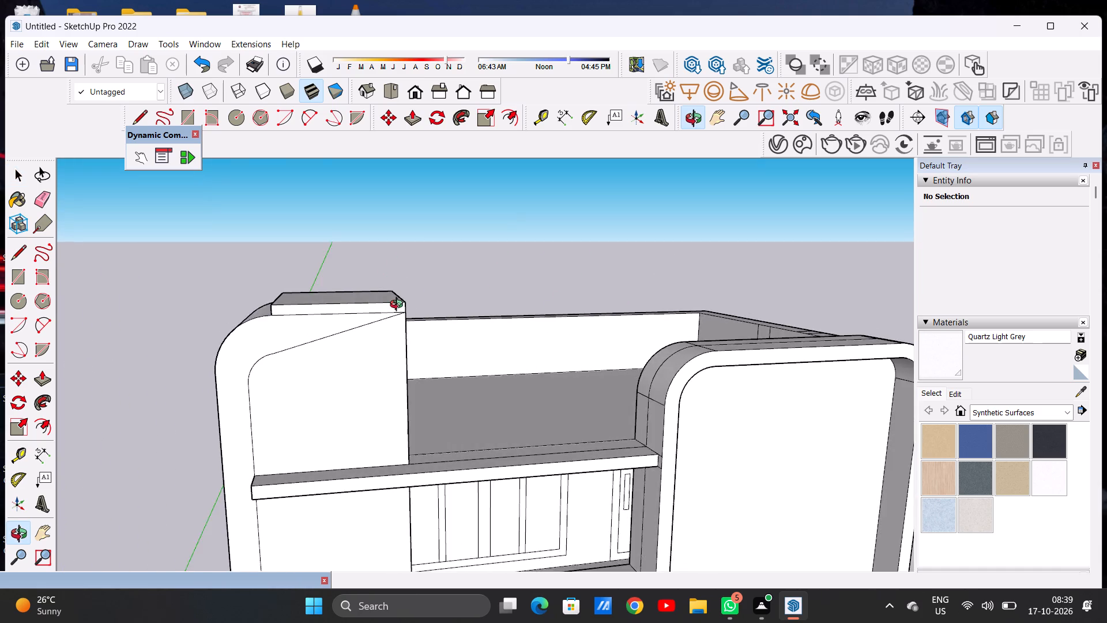
middle_click_drag(399, 306, 337, 317)
scroll(321, 326, "down", 3)
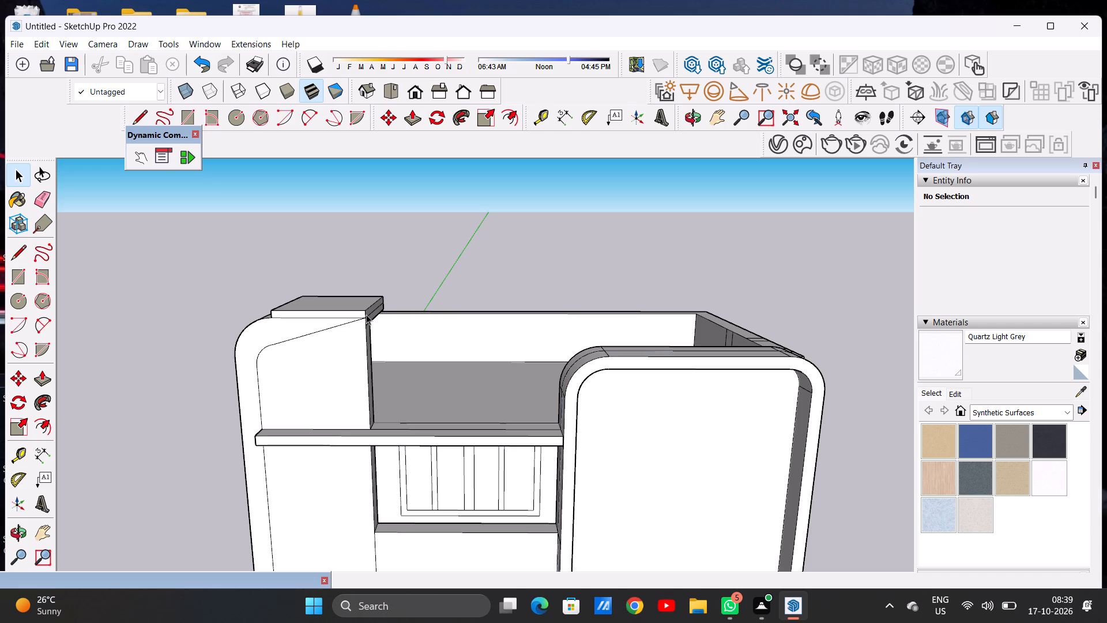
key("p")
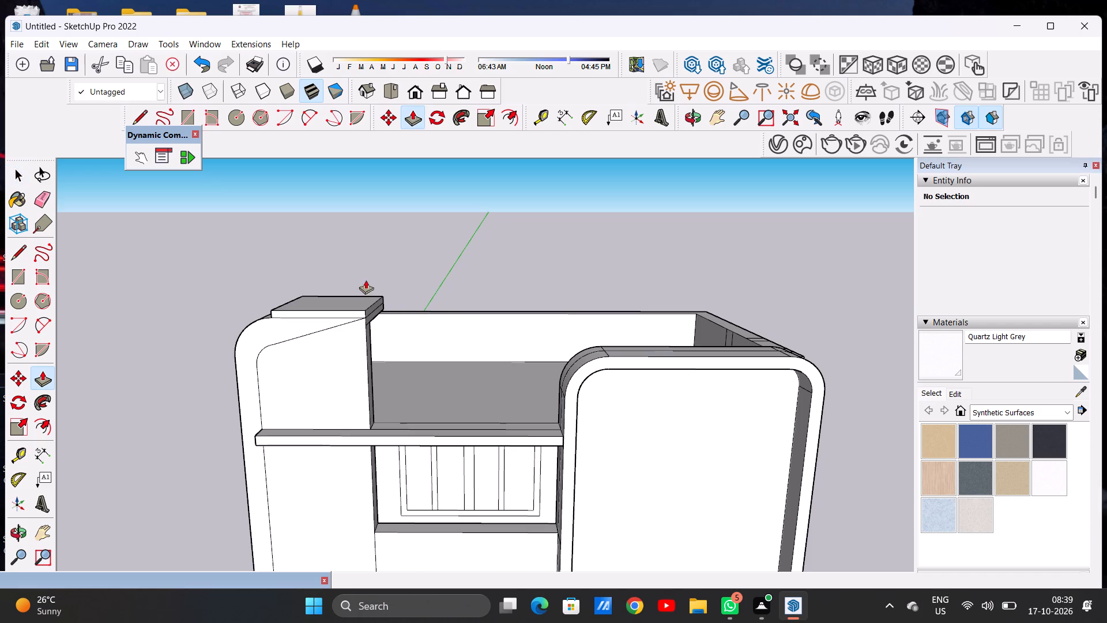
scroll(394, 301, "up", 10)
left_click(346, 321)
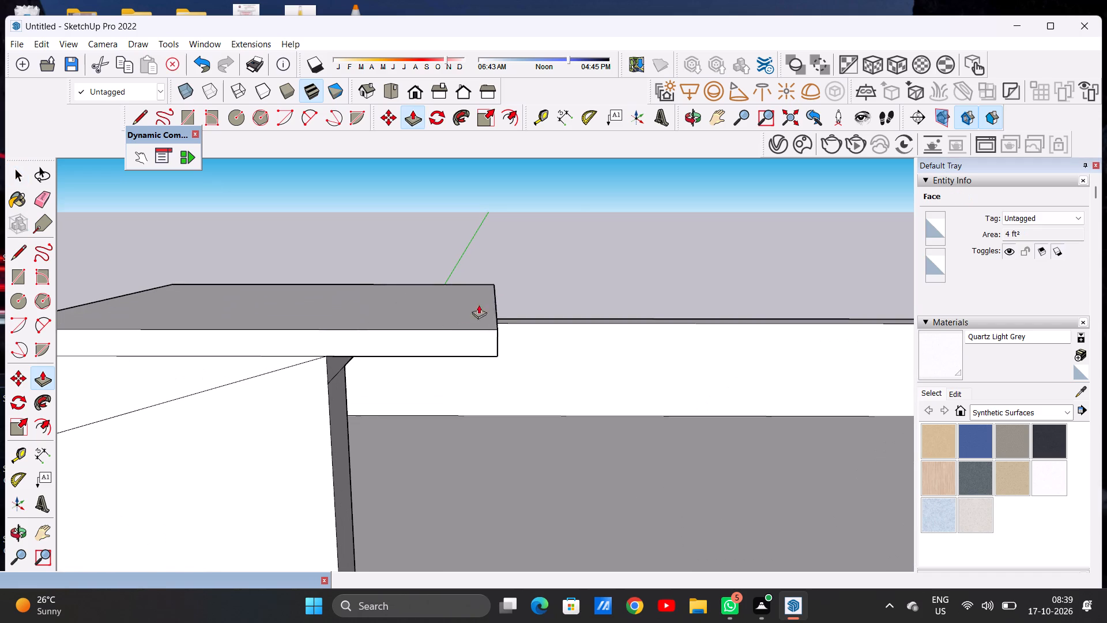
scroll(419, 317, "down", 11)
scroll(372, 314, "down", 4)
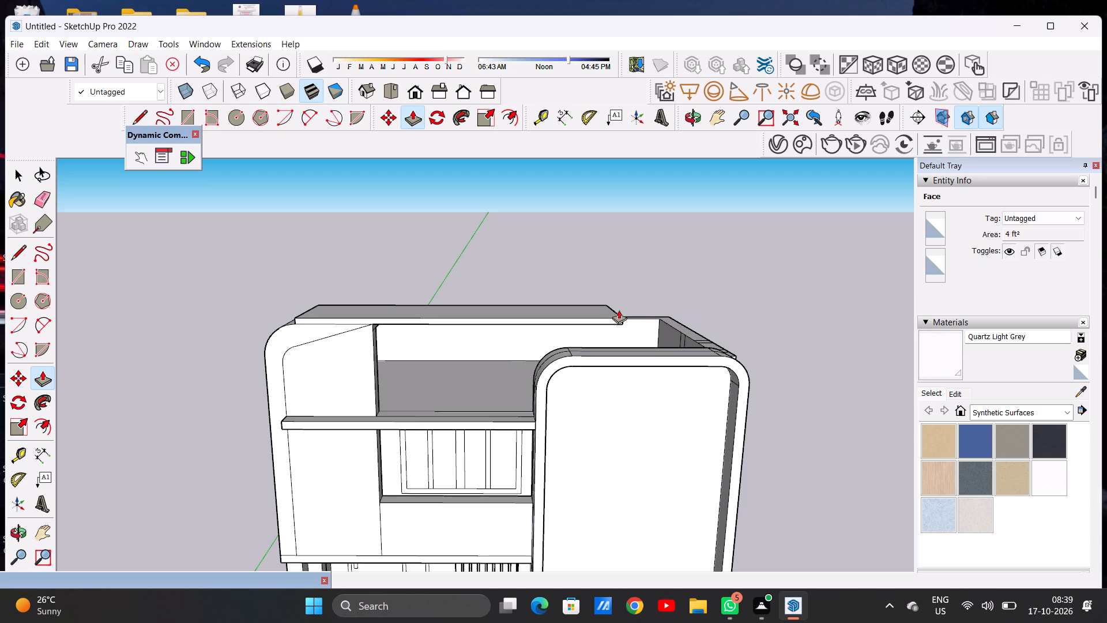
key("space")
Push/Pull the inner side face of the small roof slab across the facade to the outer corner of the opposite side wall.
scroll(502, 398, "down", 5)
middle_click_drag(604, 372, 604, 389)
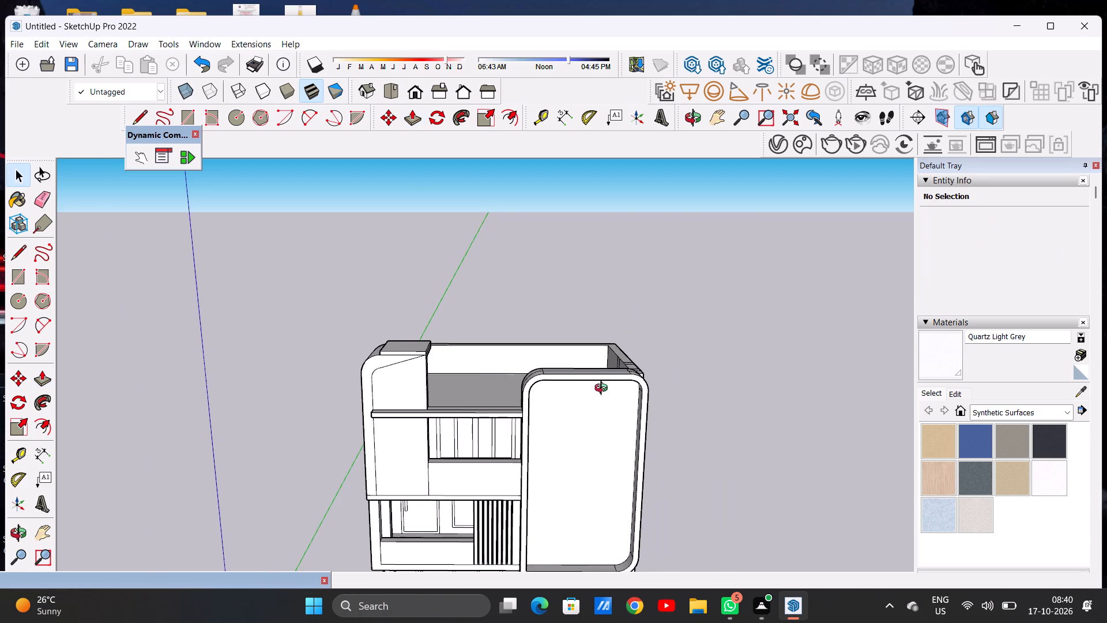
middle_click_drag(604, 389, 605, 469)
scroll(686, 388, "up", 6)
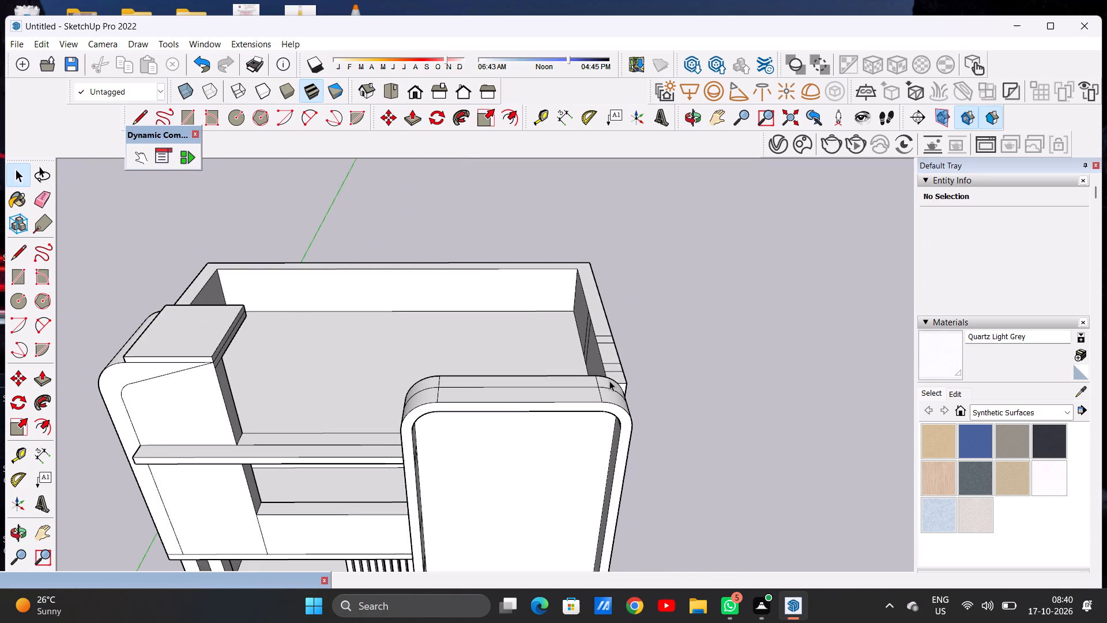
key("p")
scroll(227, 344, "up", 11)
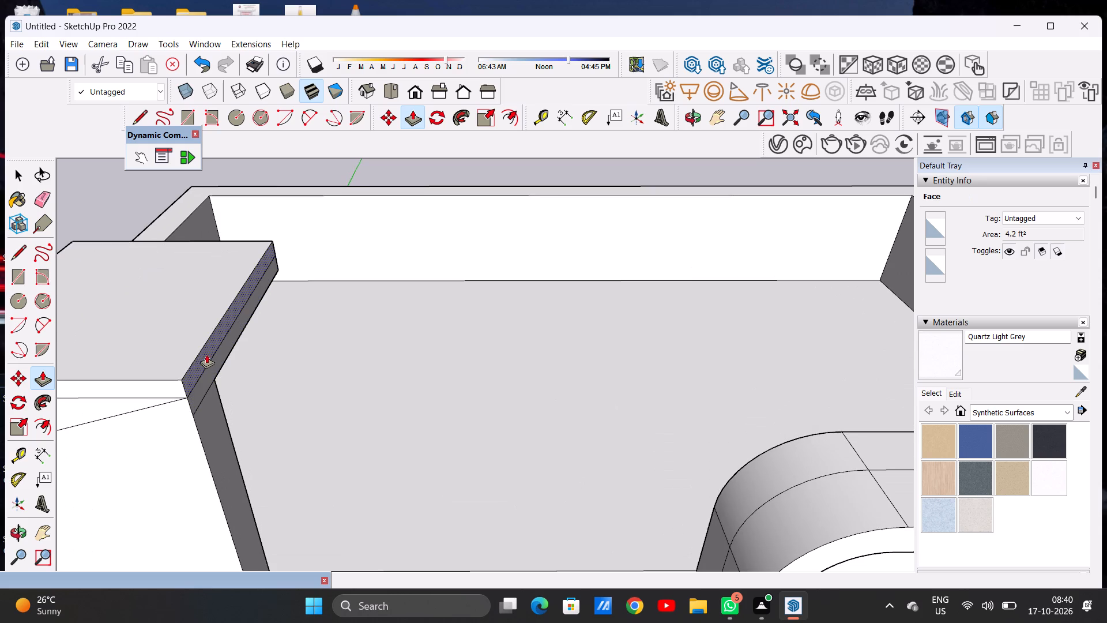
left_click(197, 362)
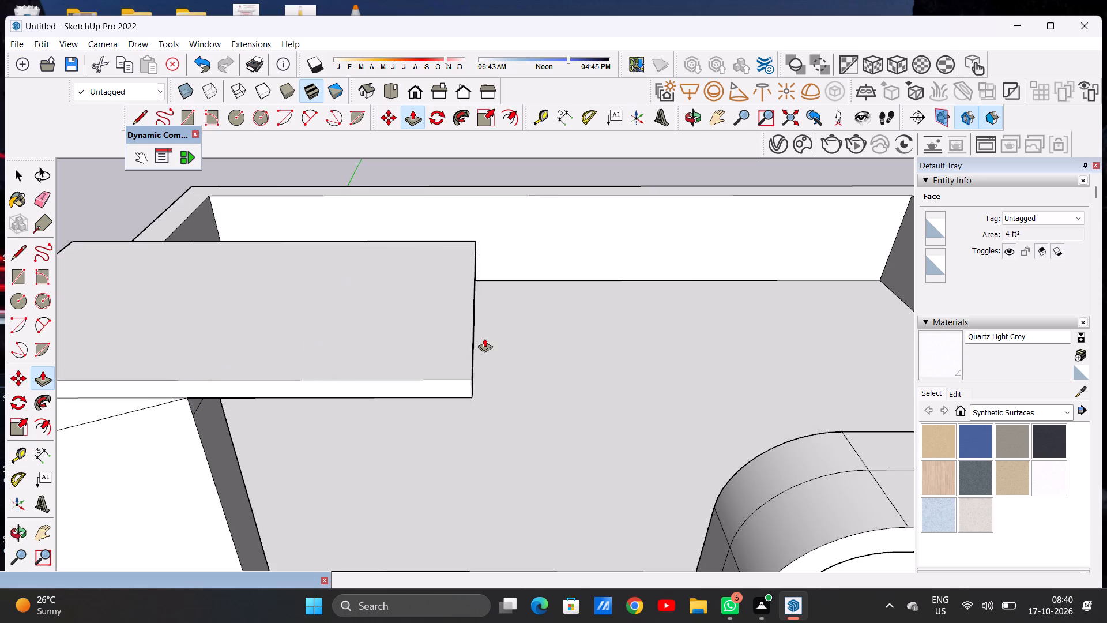
scroll(484, 338, "down", 7)
scroll(581, 340, "down", 11)
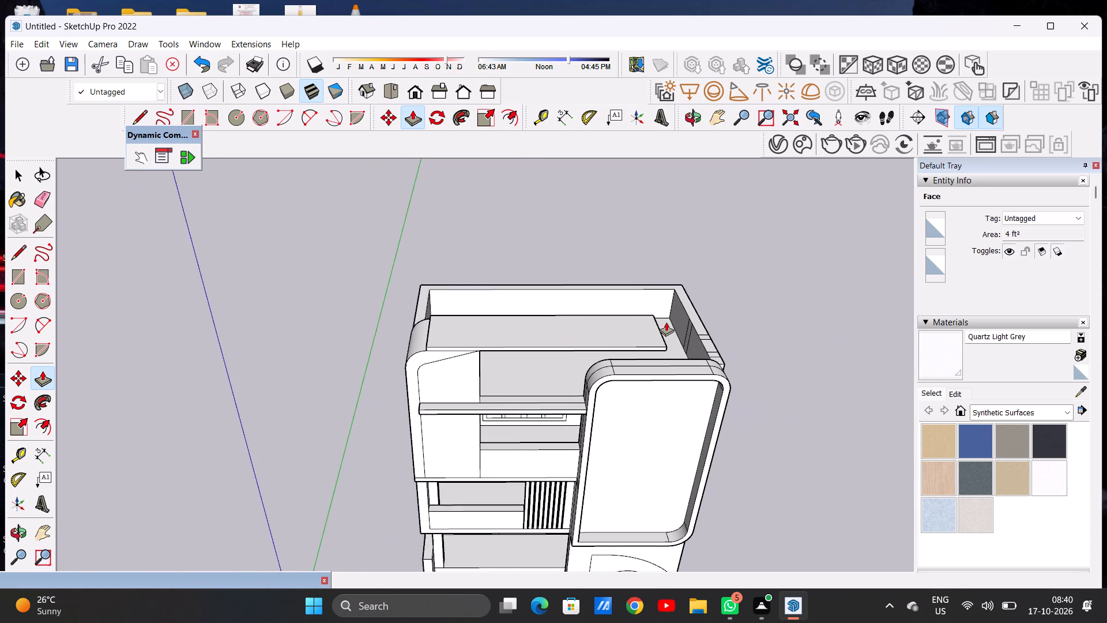
scroll(666, 322, "up", 5)
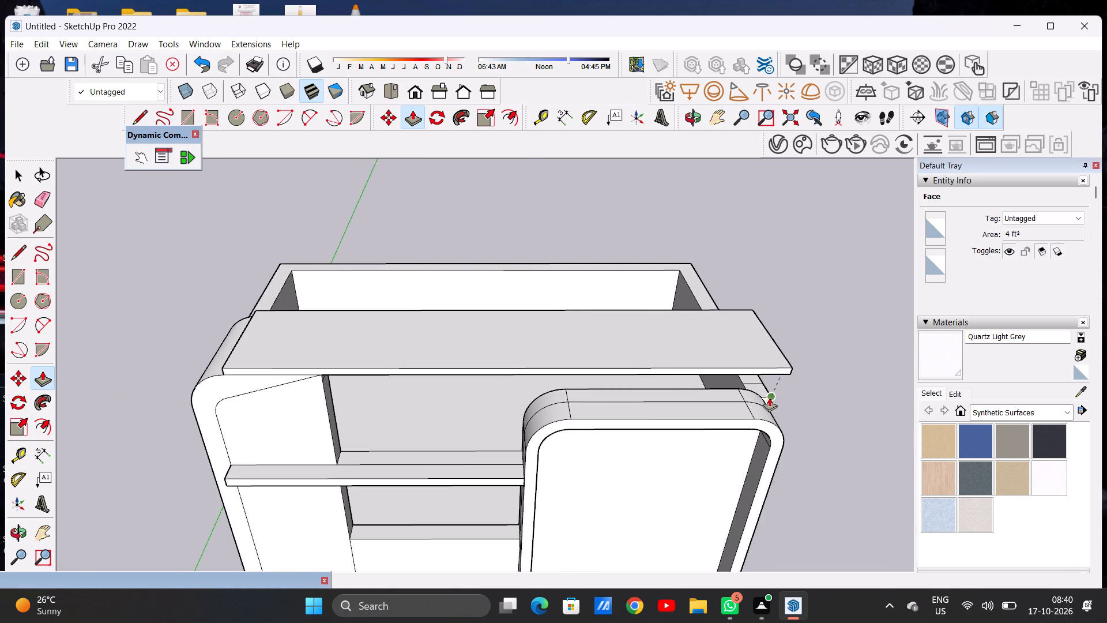
left_click(773, 394)
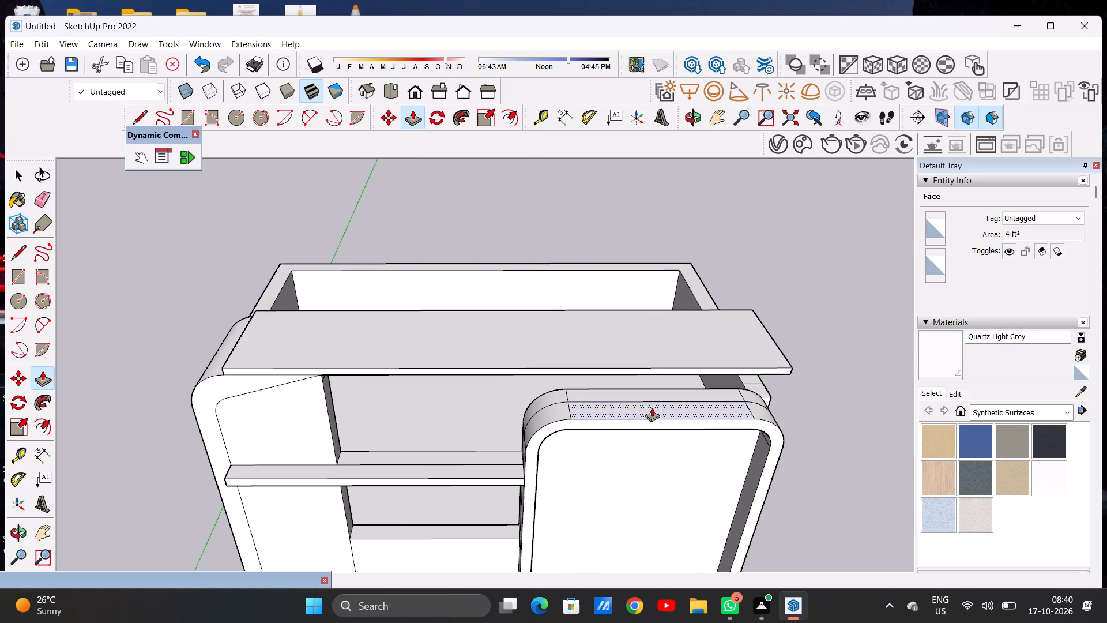
key("space")
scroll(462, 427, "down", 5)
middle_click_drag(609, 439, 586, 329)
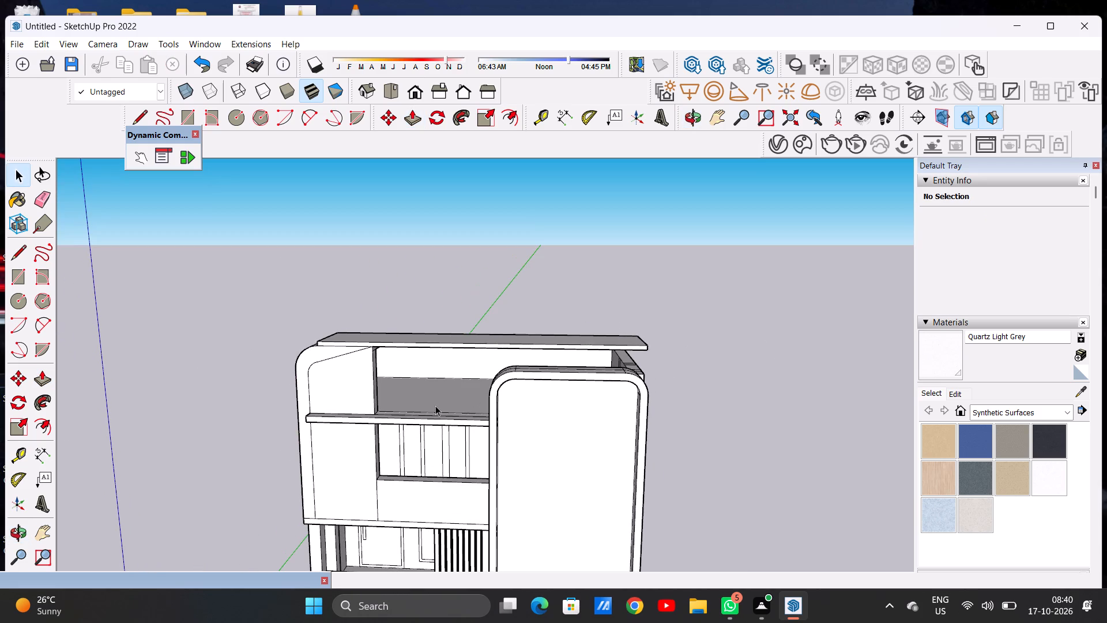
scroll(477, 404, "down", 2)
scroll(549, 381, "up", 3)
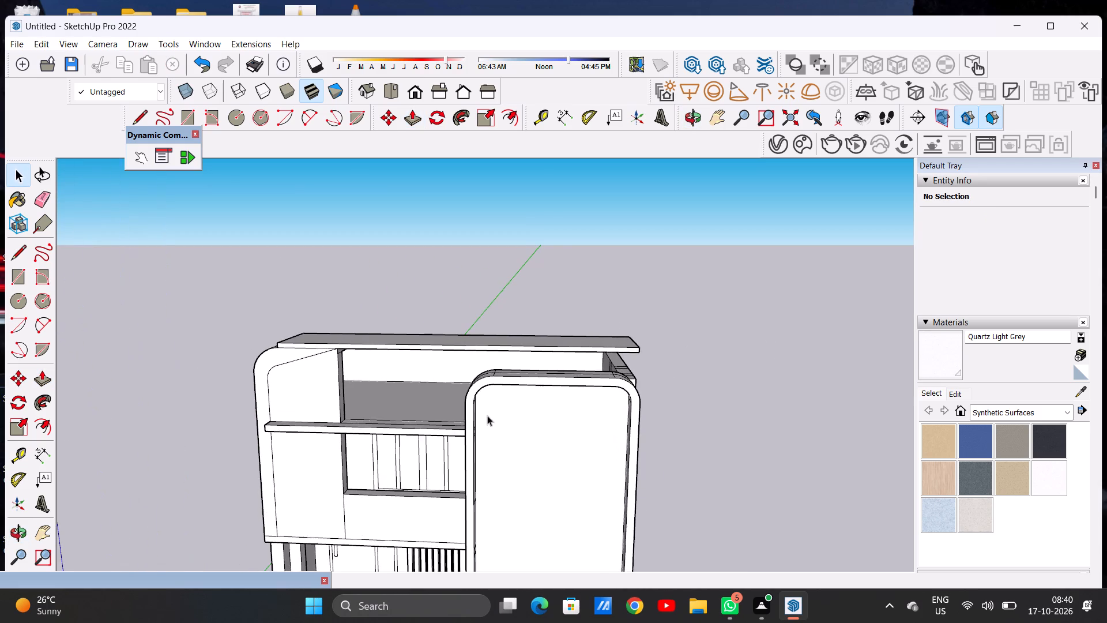
Push/Pull the two small patches on top of the side parapet up to the roof slab's underside as support posts.
middle_click_drag(484, 405, 493, 328)
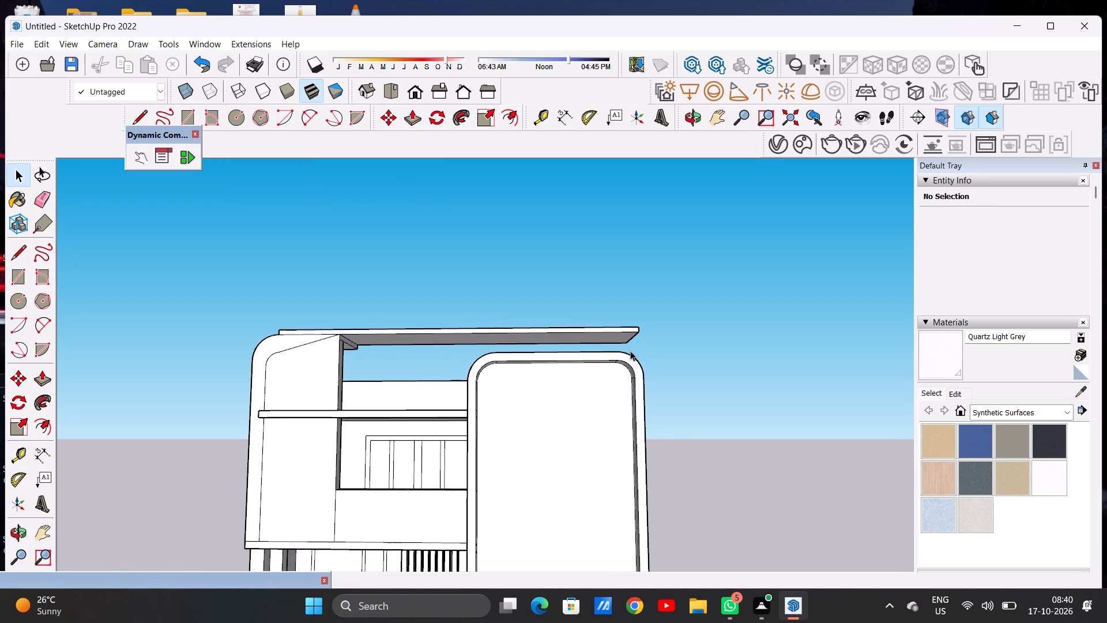
middle_click_drag(621, 354, 394, 411)
scroll(641, 356, "up", 5)
middle_click_drag(575, 377, 566, 429)
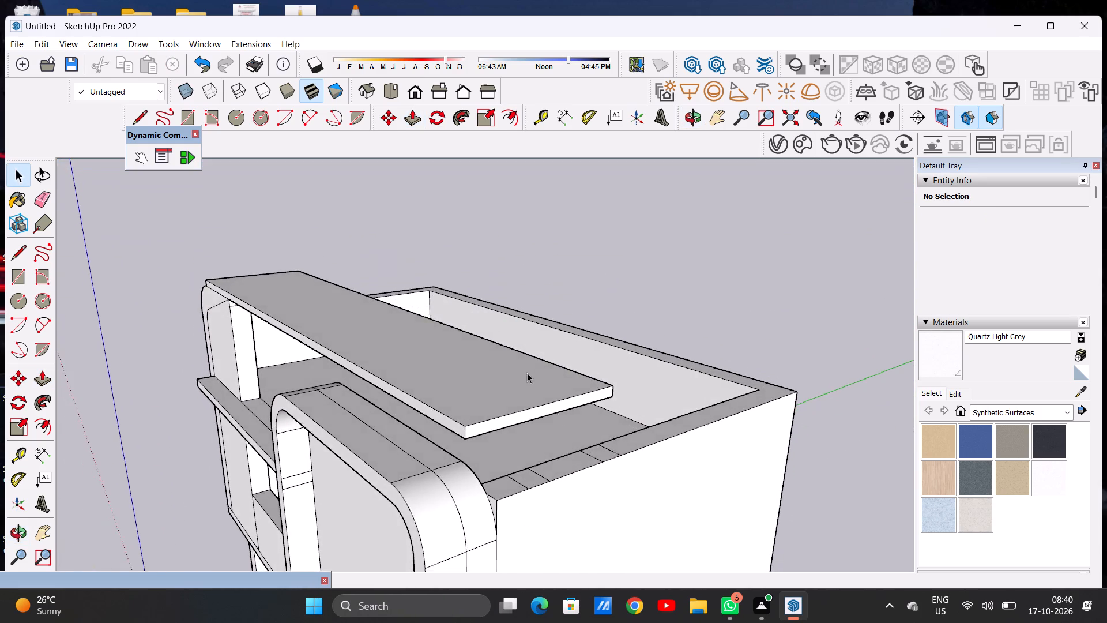
scroll(528, 369, "down", 5)
scroll(547, 426, "up", 5)
key("p")
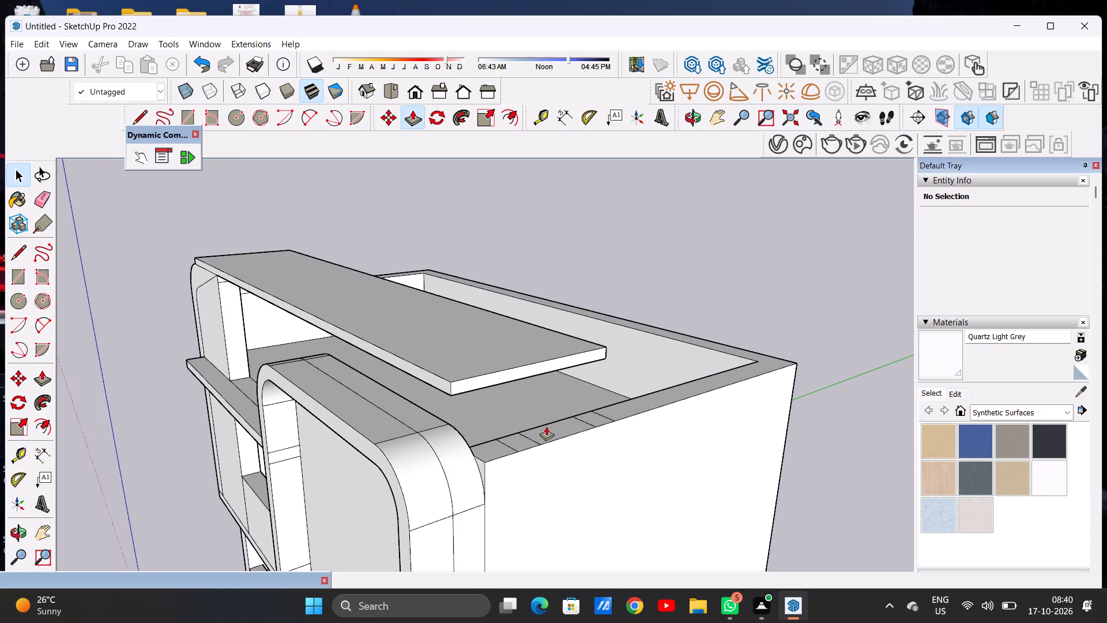
scroll(517, 433, "up", 4)
left_click(514, 442)
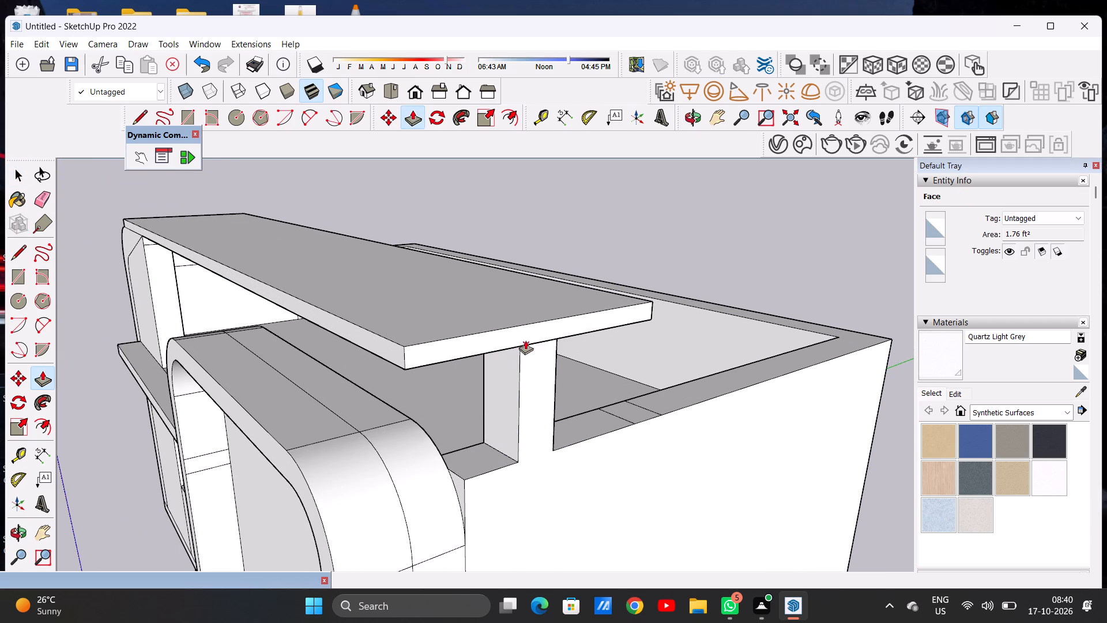
left_click(557, 335)
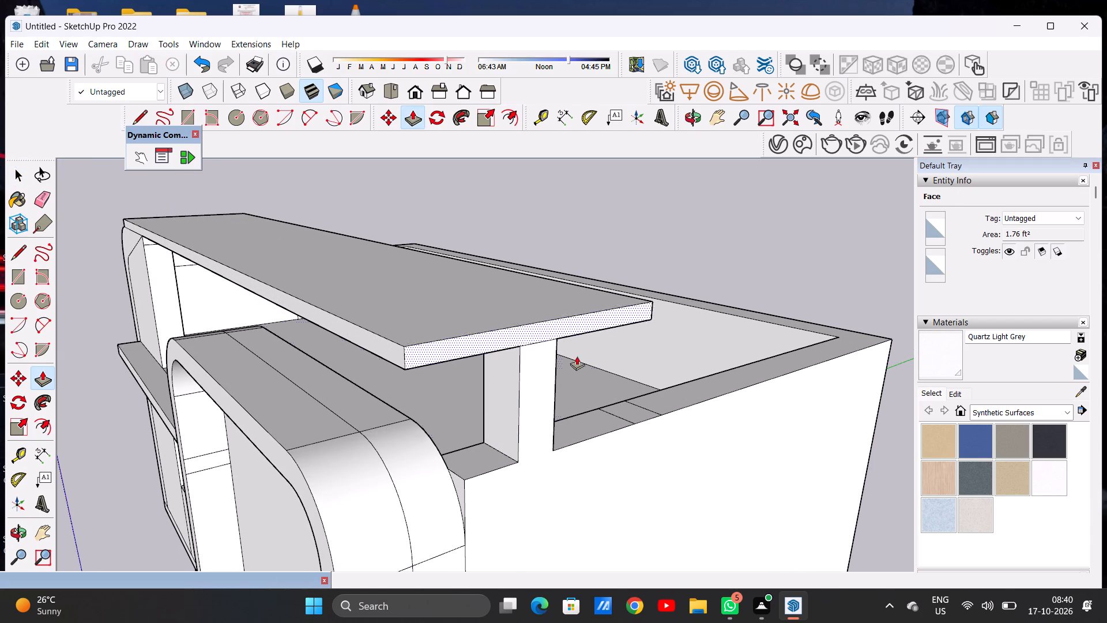
left_click(628, 406)
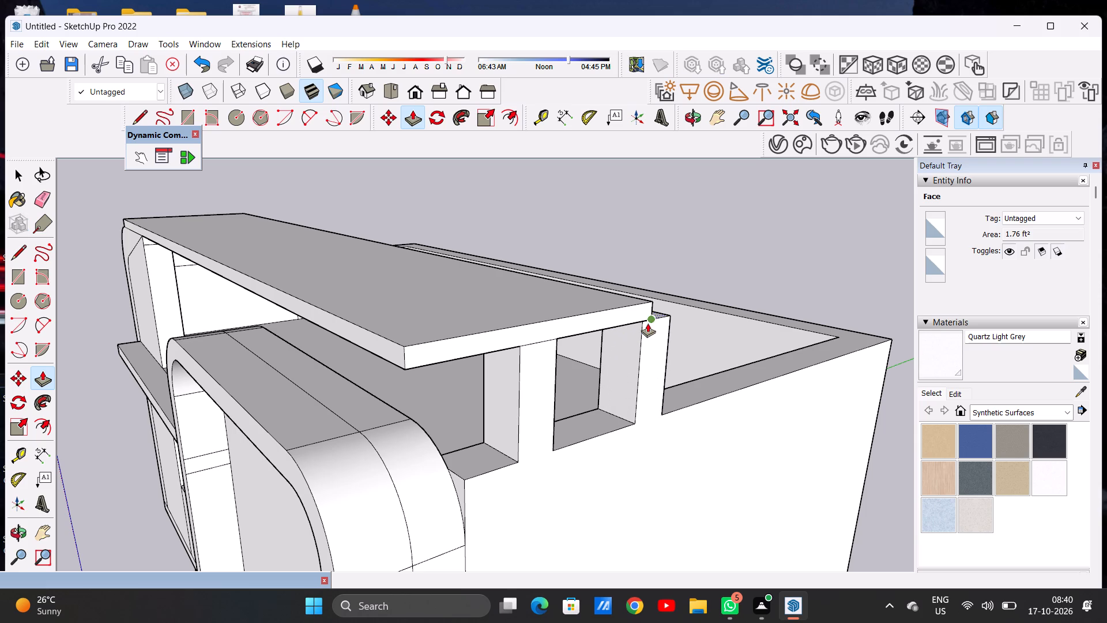
left_click(647, 323)
key("space")
scroll(509, 358, "down", 8)
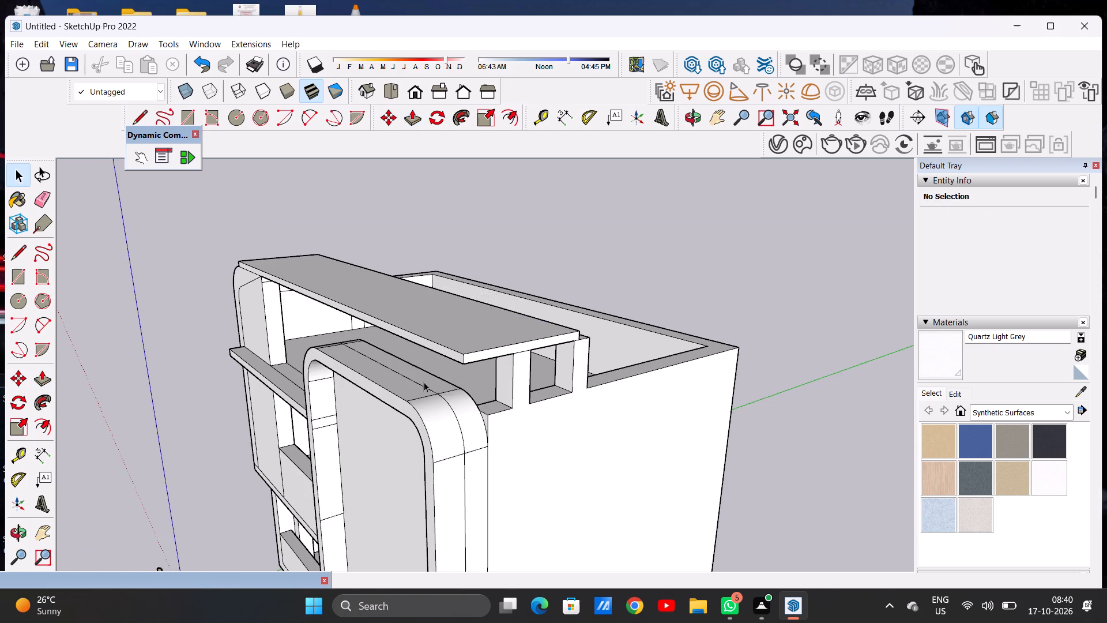
Push/Pull the long rear face of the roof slab back to be flush with the rear support post.
middle_click_drag(435, 372, 665, 324)
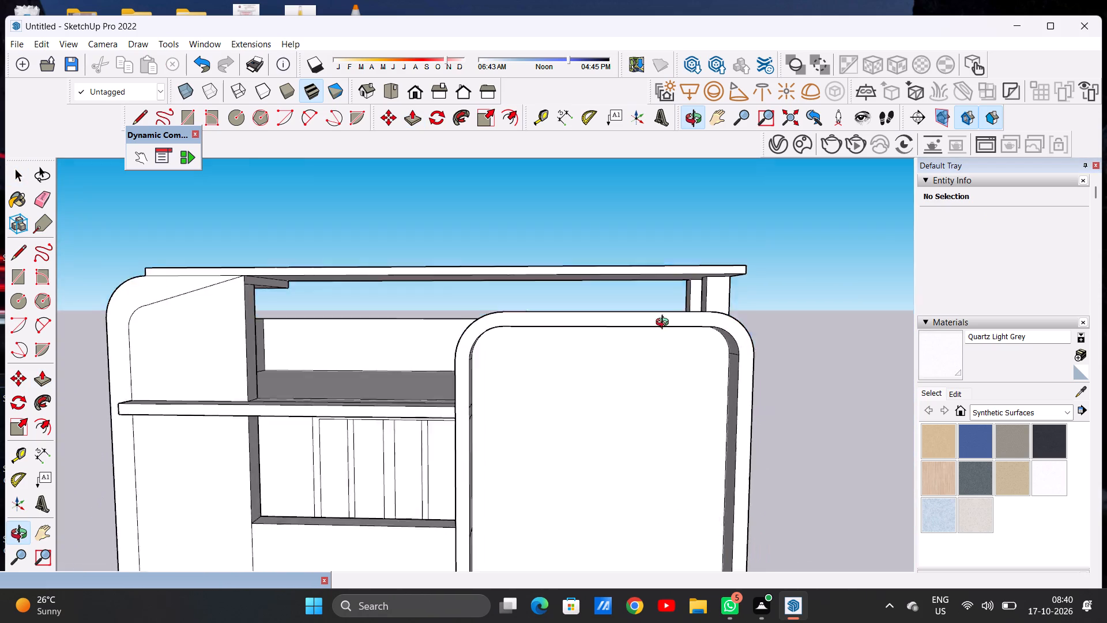
middle_click_drag(665, 324, 663, 333)
scroll(604, 344, "down", 6)
scroll(467, 354, "down", 4)
middle_click_drag(657, 326, 314, 343)
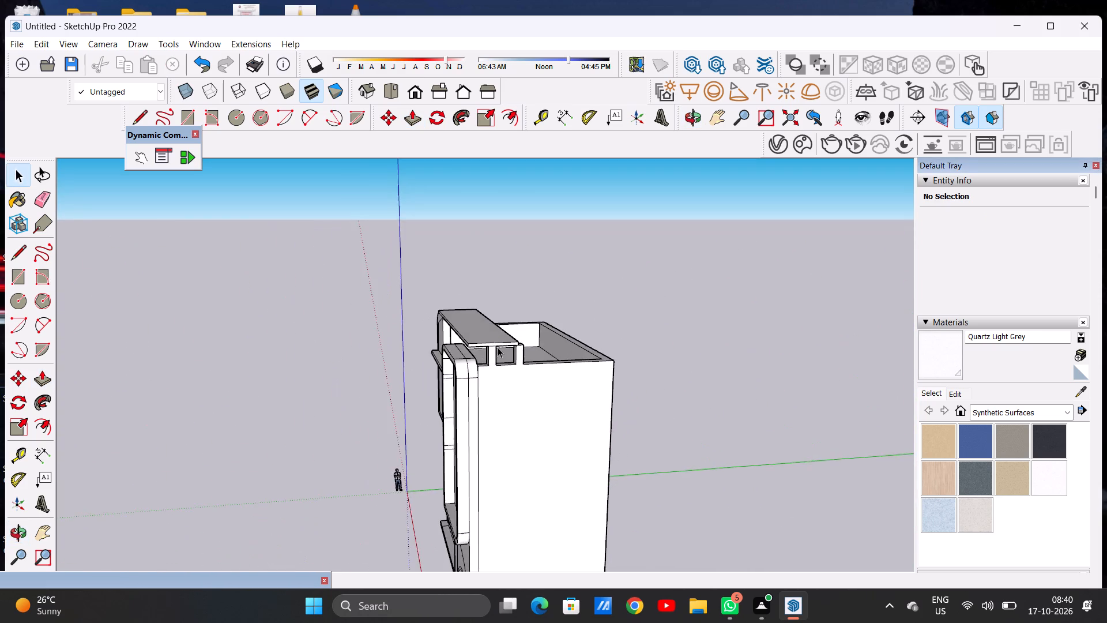
scroll(499, 344, "up", 4)
middle_click_drag(606, 329, 461, 391)
scroll(461, 391, "up", 1)
key("p")
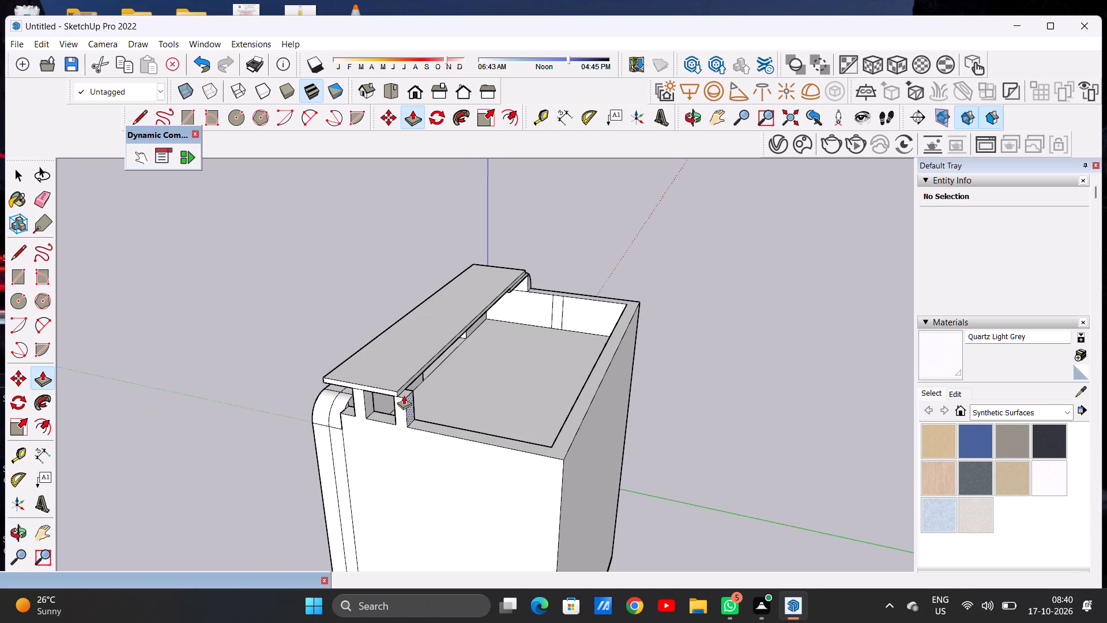
scroll(404, 391, "up", 17)
left_click(367, 393)
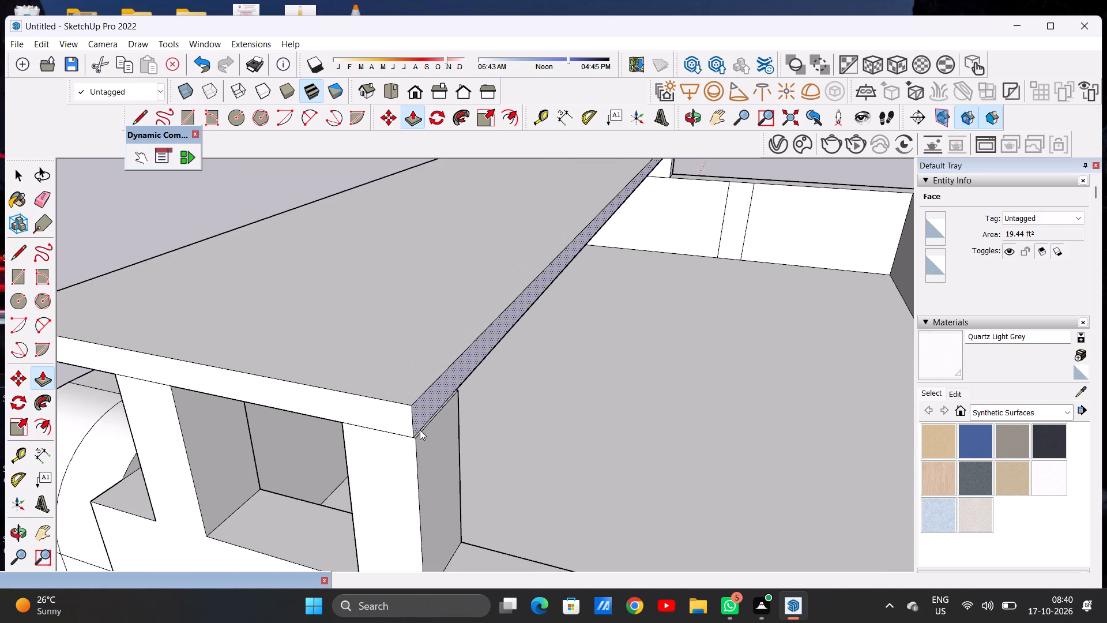
left_click(413, 439)
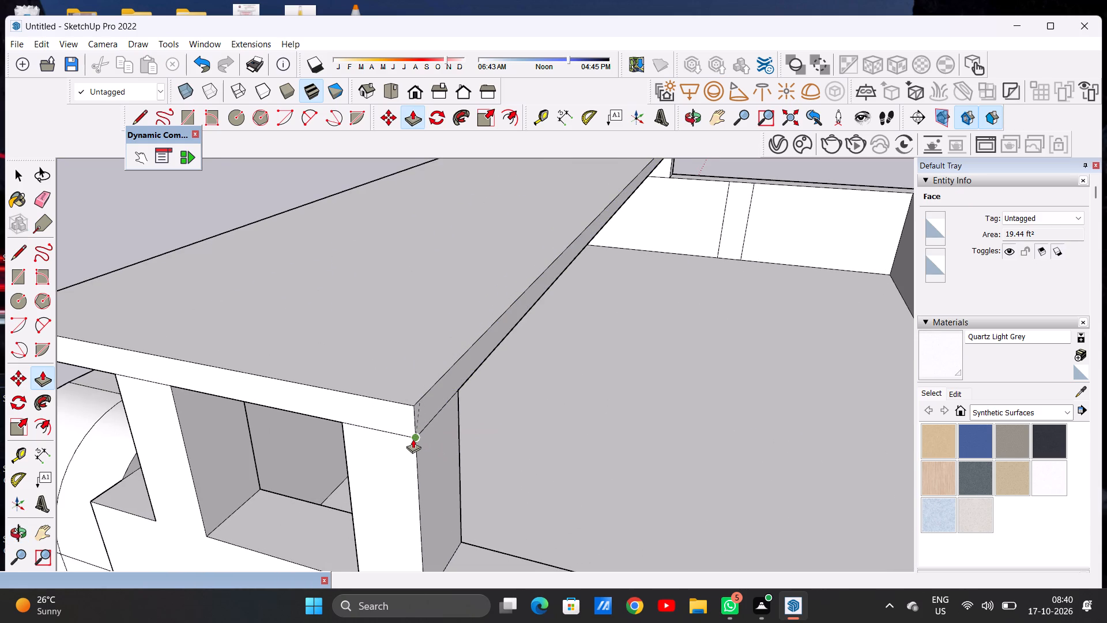
key("space")
Examine the extended roof slab and its support posts from the front, from below and from the rounded-corner block's side.
scroll(468, 426, "down", 19)
middle_click_drag(408, 396, 646, 353)
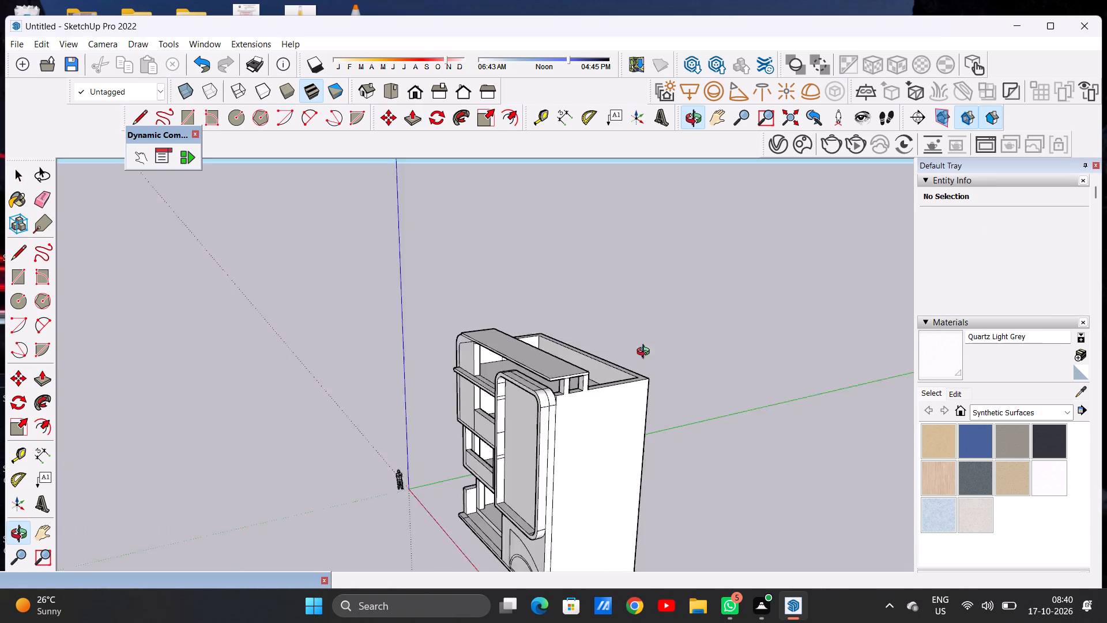
middle_click_drag(646, 353, 671, 348)
middle_click_drag(419, 396, 656, 356)
middle_click_drag(493, 393, 551, 383)
scroll(539, 371, "up", 1)
scroll(524, 375, "down", 5)
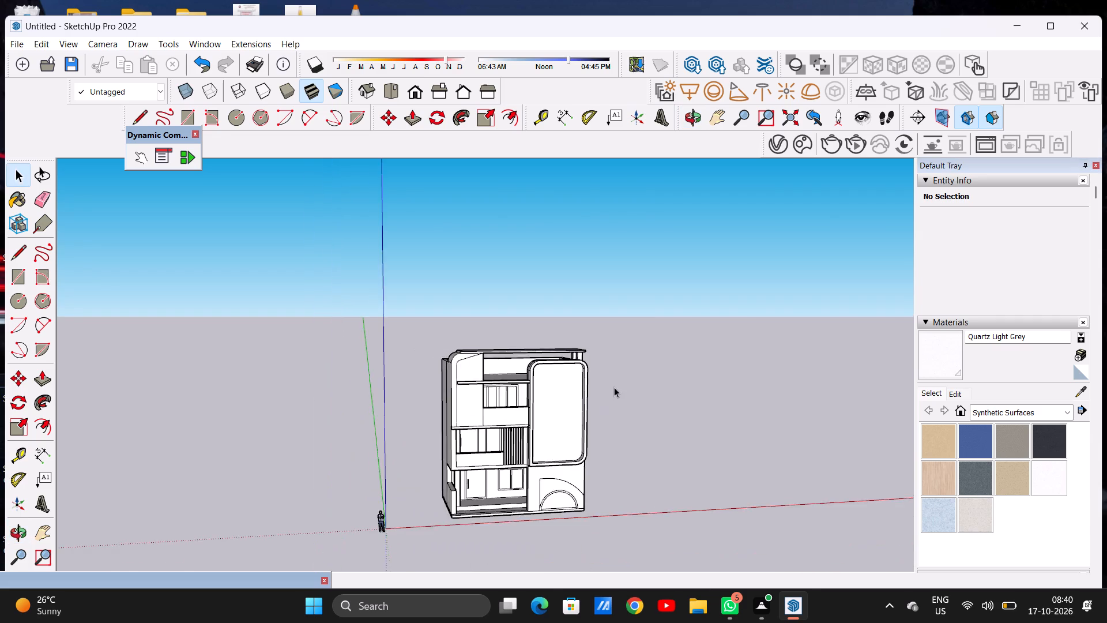
scroll(612, 387, "up", 5)
middle_click_drag(421, 381, 379, 385)
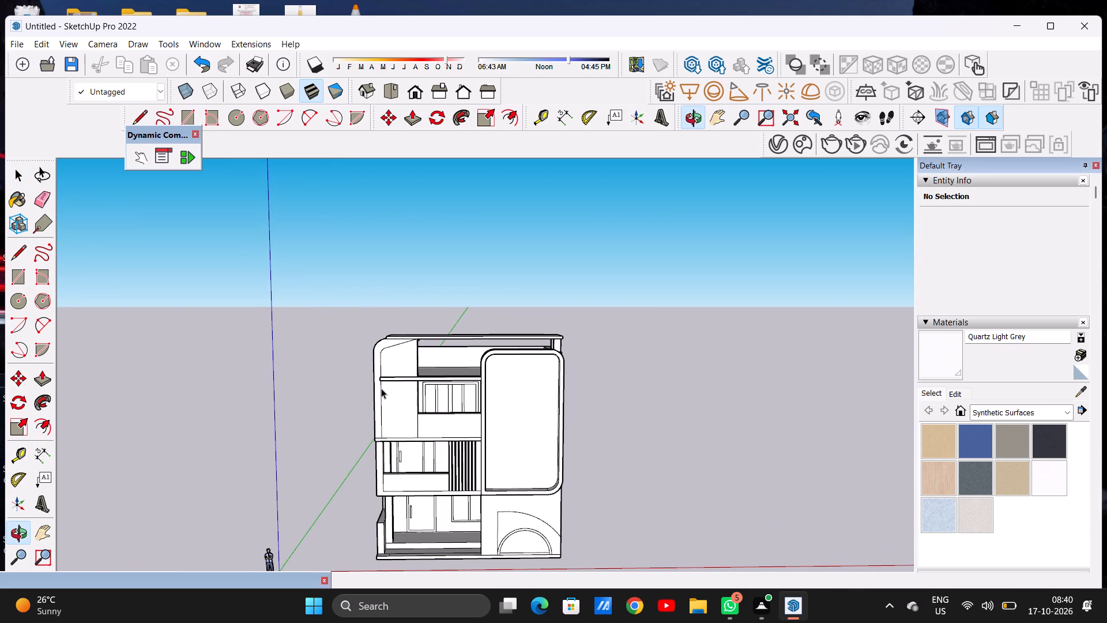
scroll(424, 350, "down", 4)
scroll(424, 342, "up", 7)
middle_click_drag(455, 363, 457, 301)
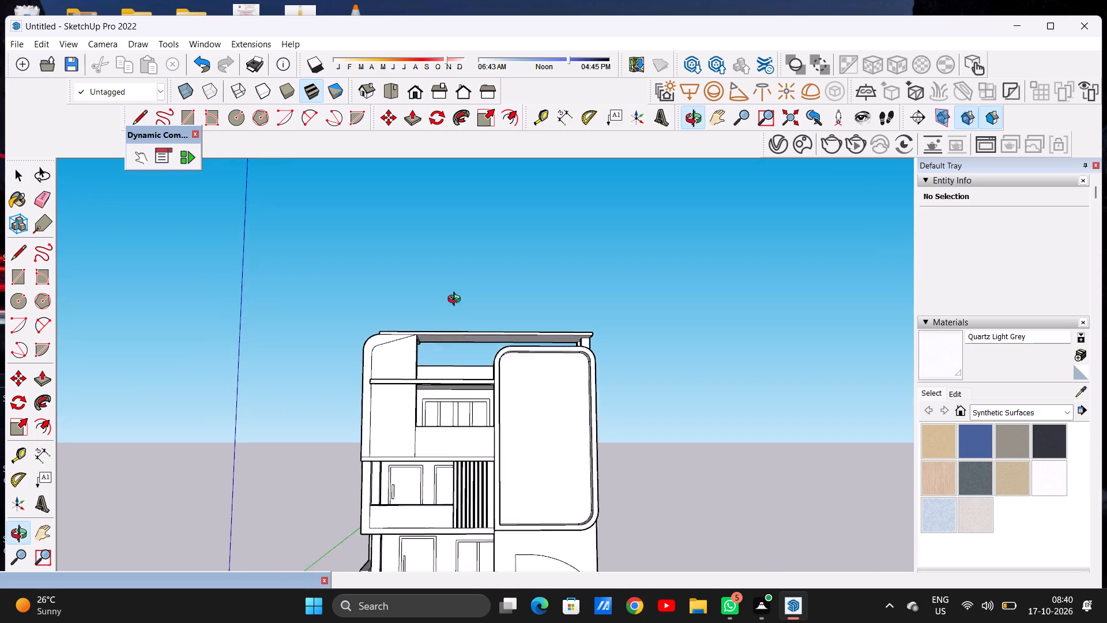
middle_click_drag(457, 301, 462, 271)
scroll(462, 271, "up", 1)
scroll(511, 324, "up", 9)
middle_click_drag(487, 385, 432, 340)
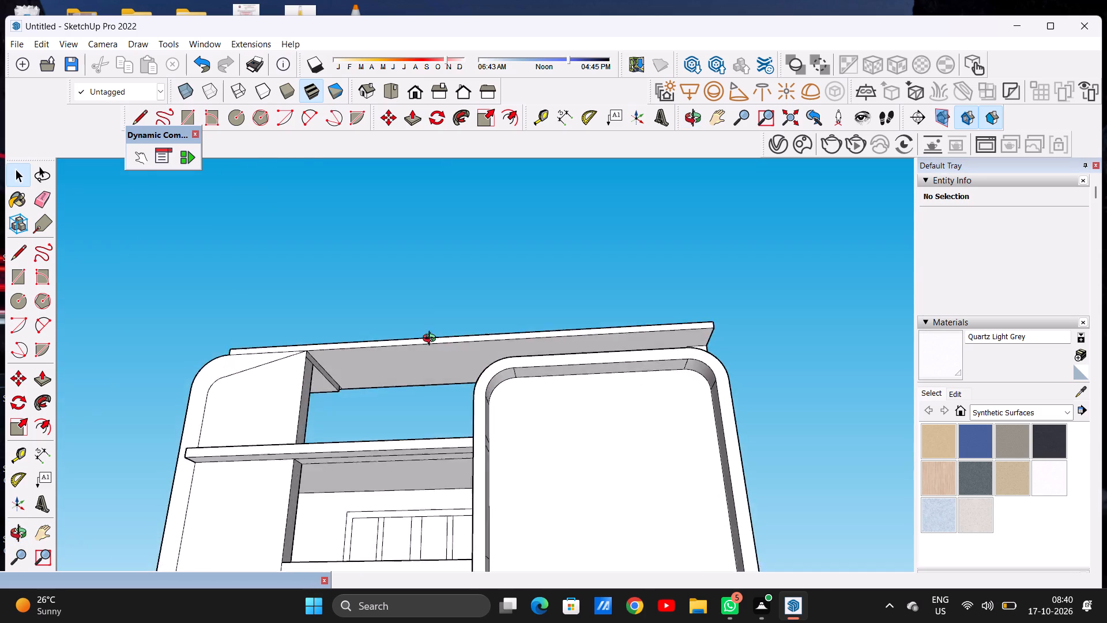
middle_click_drag(432, 340, 488, 391)
scroll(460, 376, "up", 2)
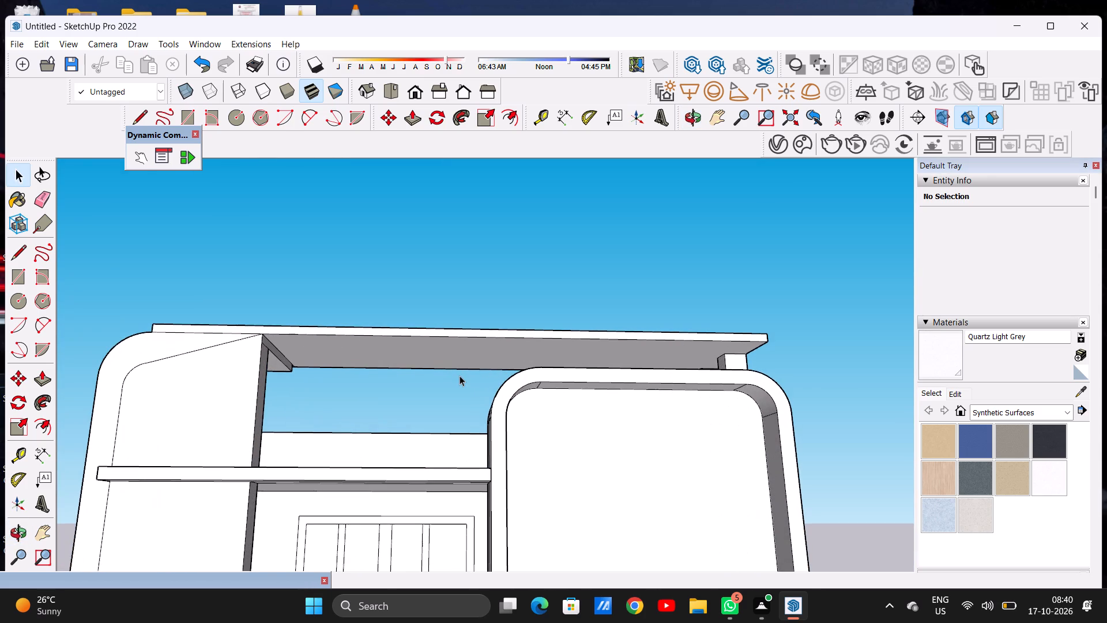
scroll(432, 371, "down", 6)
middle_click_drag(320, 373, 485, 487)
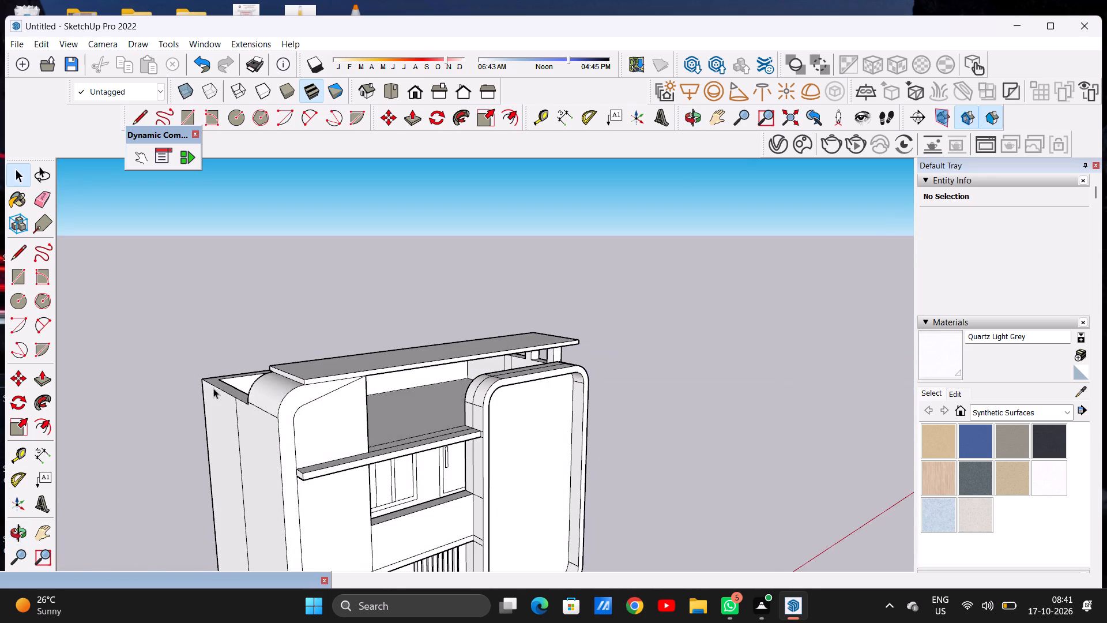
scroll(234, 393, "up", 6)
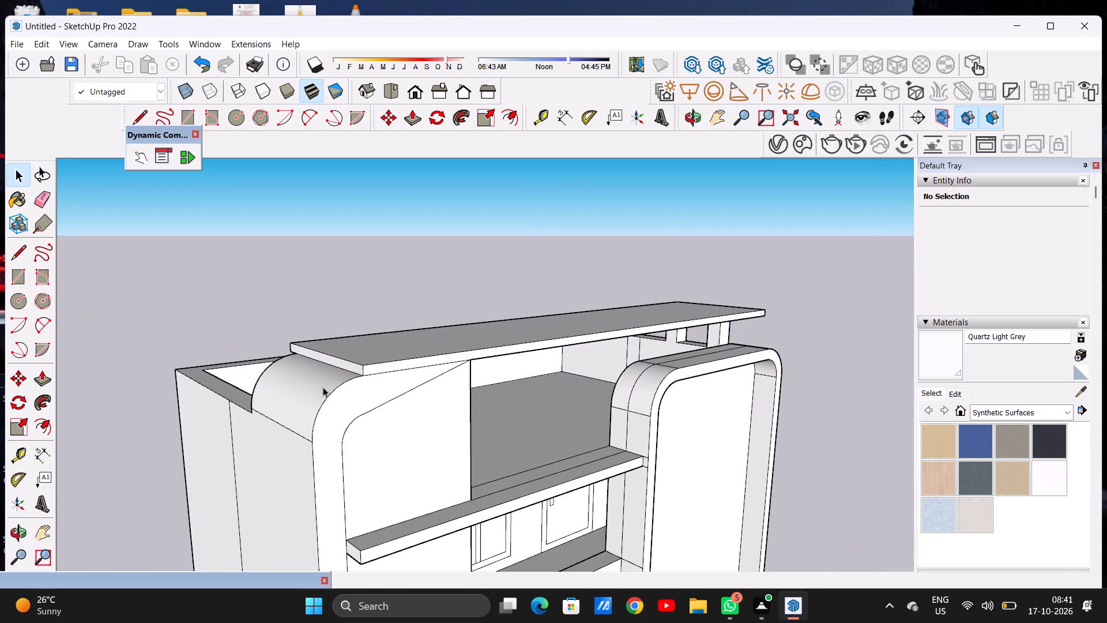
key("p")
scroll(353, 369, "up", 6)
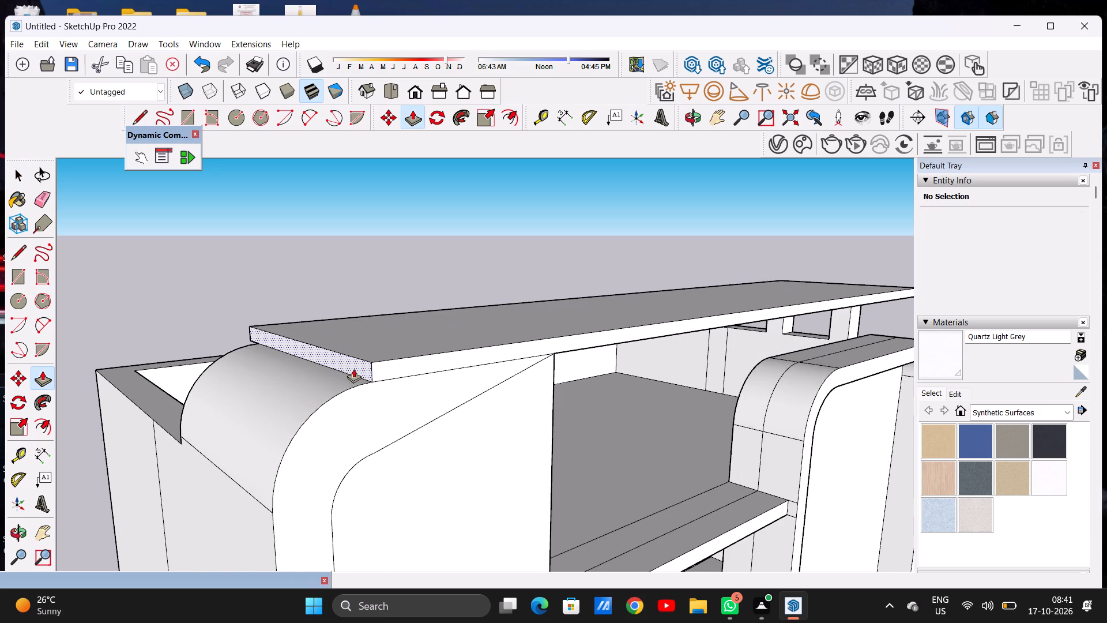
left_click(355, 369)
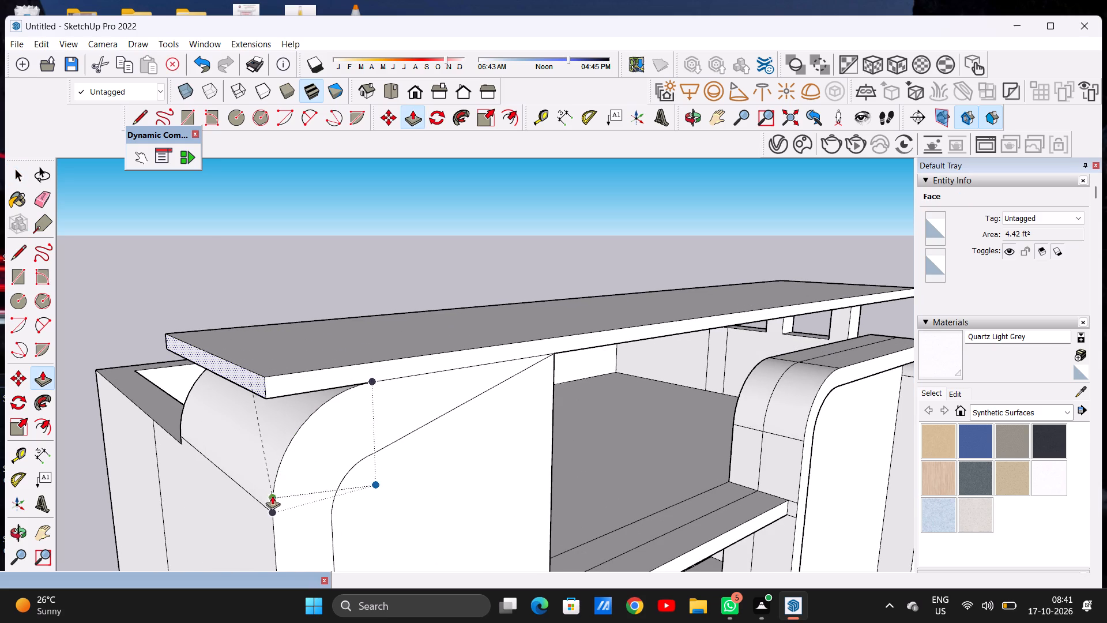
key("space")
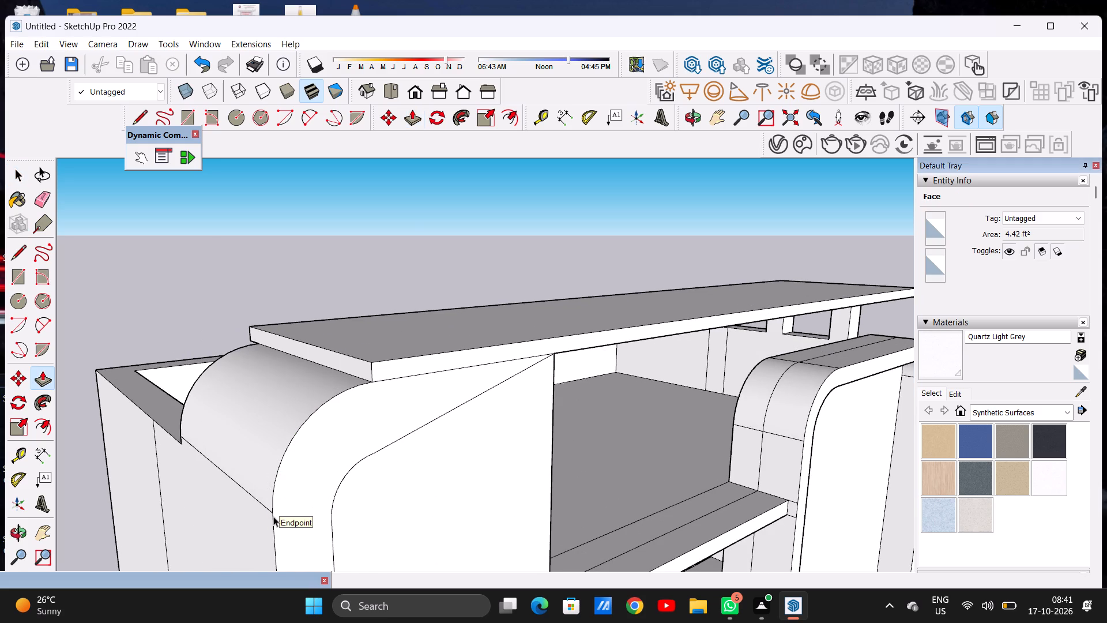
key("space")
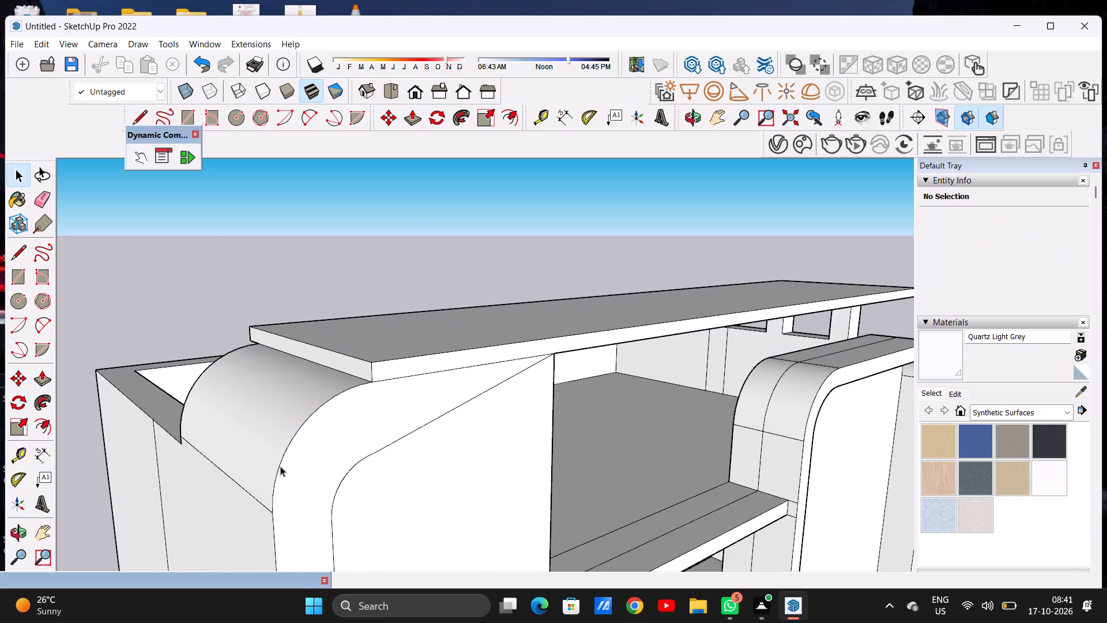
Draw a small circle on the underside of the roof slab, near the rounded-corner block.
scroll(230, 452, "down", 18)
middle_click_drag(455, 430, 279, 376)
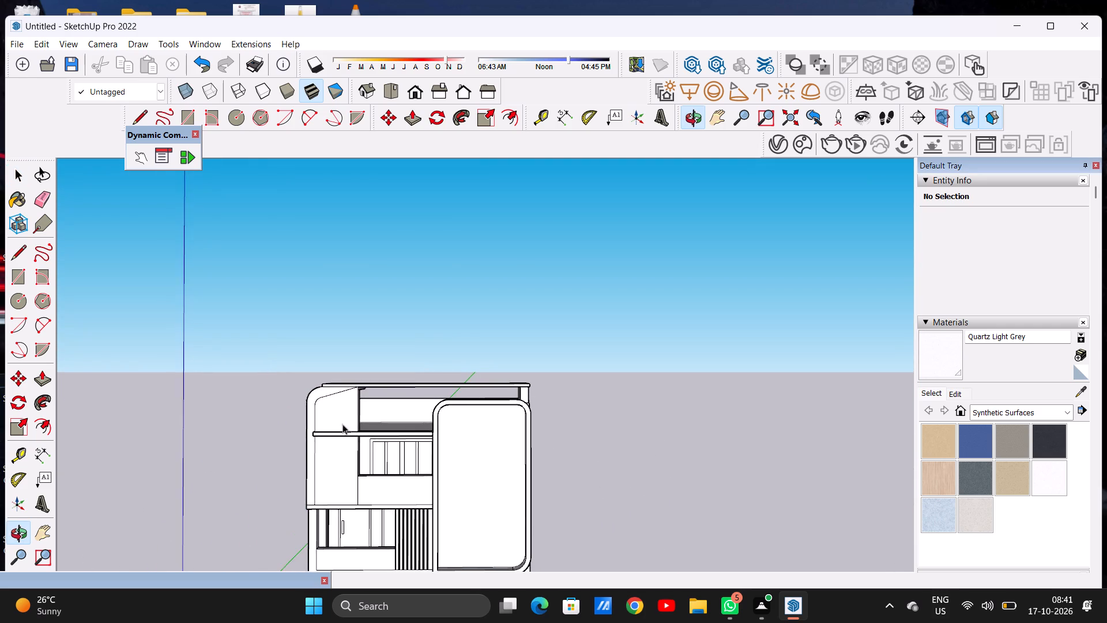
scroll(415, 434, "down", 8)
scroll(410, 497, "up", 6)
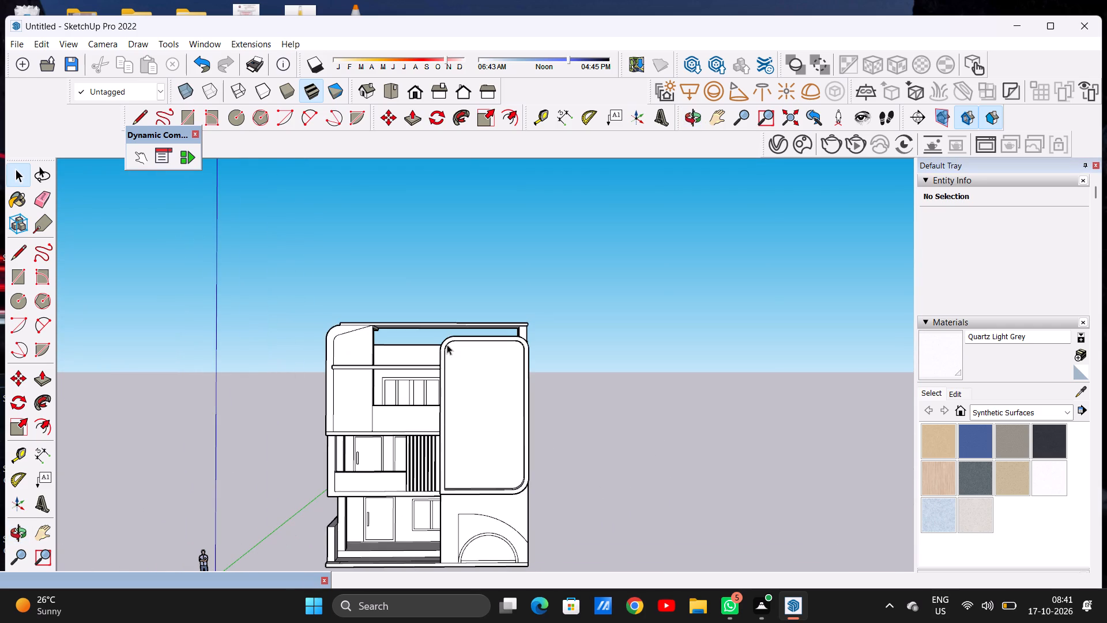
middle_click_drag(438, 329, 443, 284)
scroll(412, 306, "up", 14)
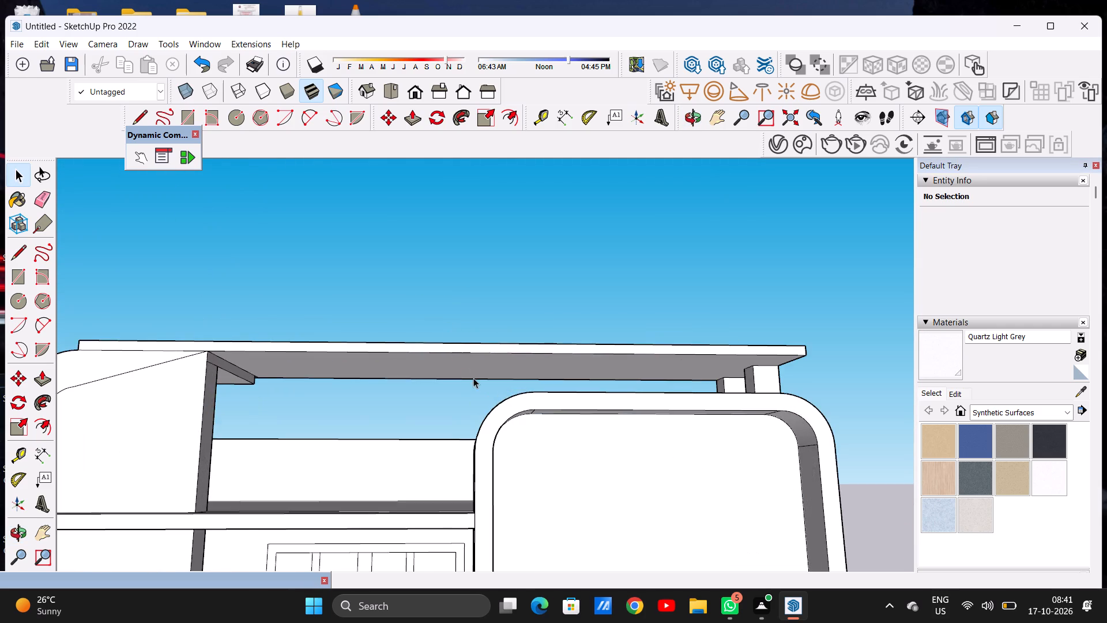
middle_click_drag(473, 378, 480, 329)
scroll(467, 369, "up", 4)
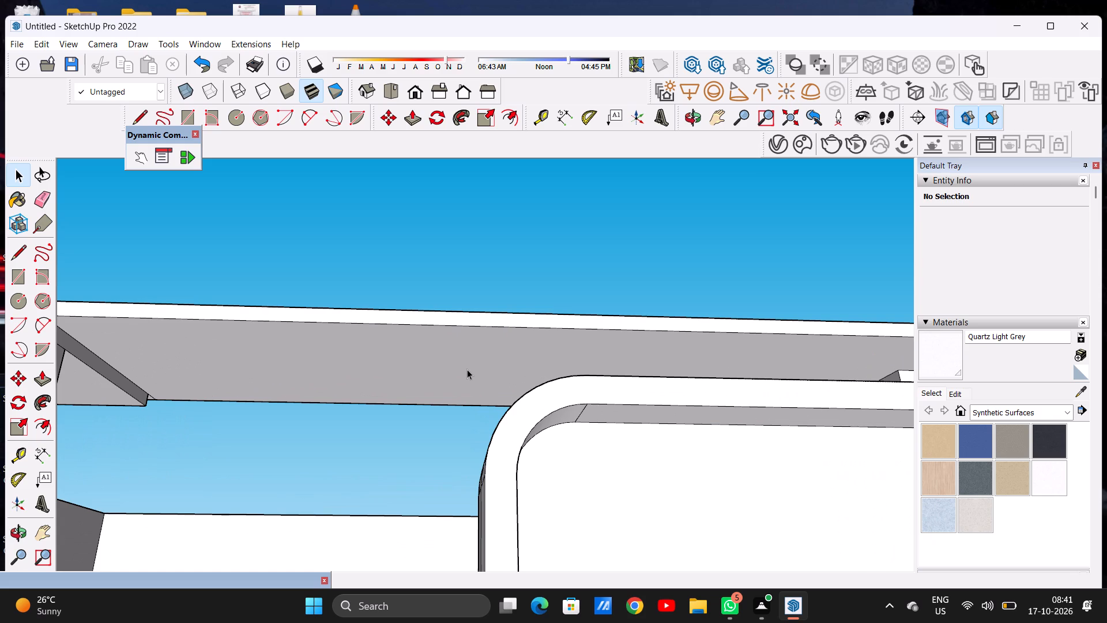
key("c")
scroll(455, 391, "down", 3)
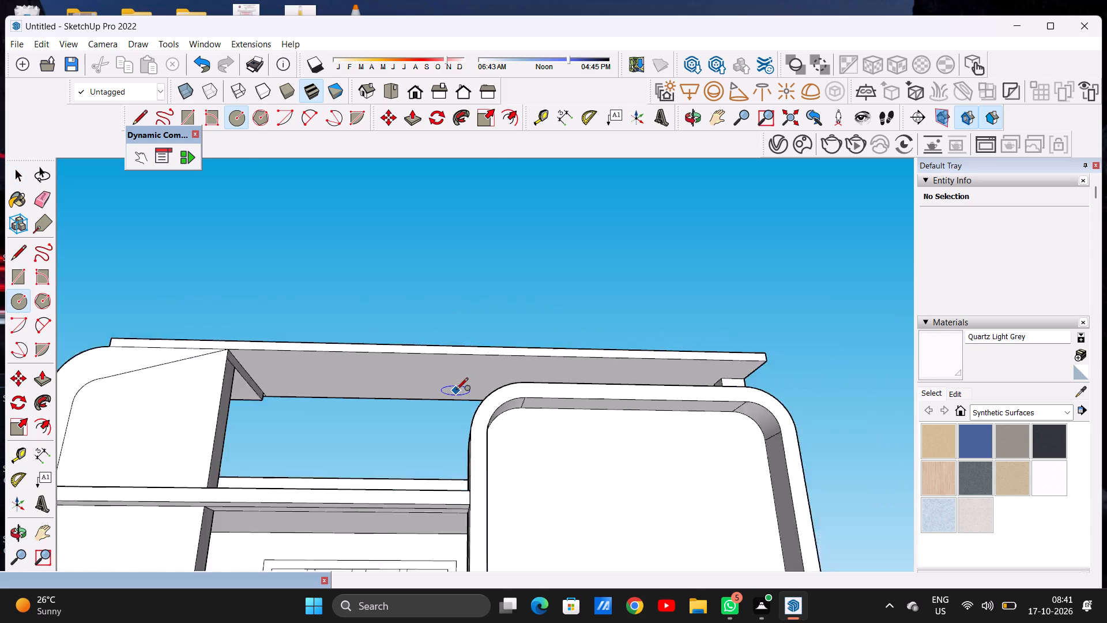
scroll(456, 391, "down", 6)
scroll(380, 388, "up", 6)
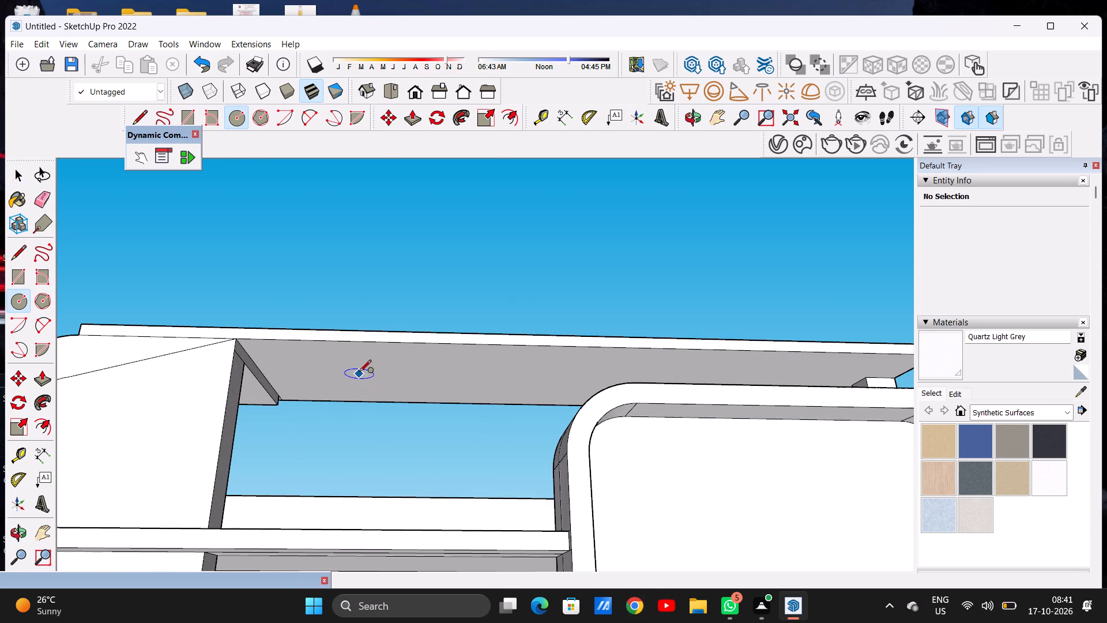
left_click(359, 376)
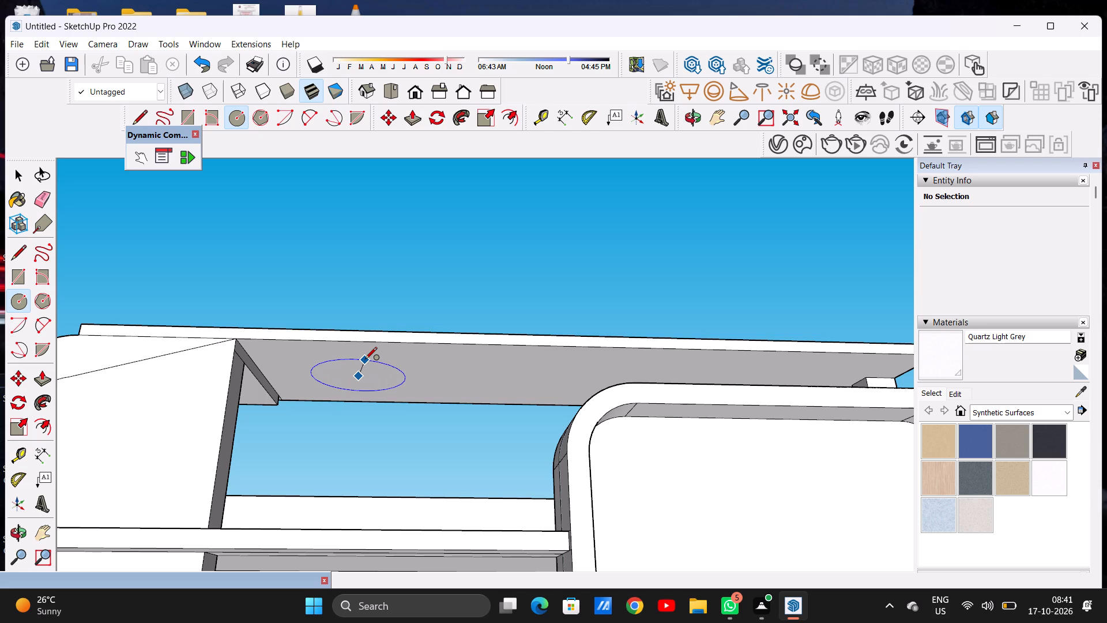
left_click(366, 367)
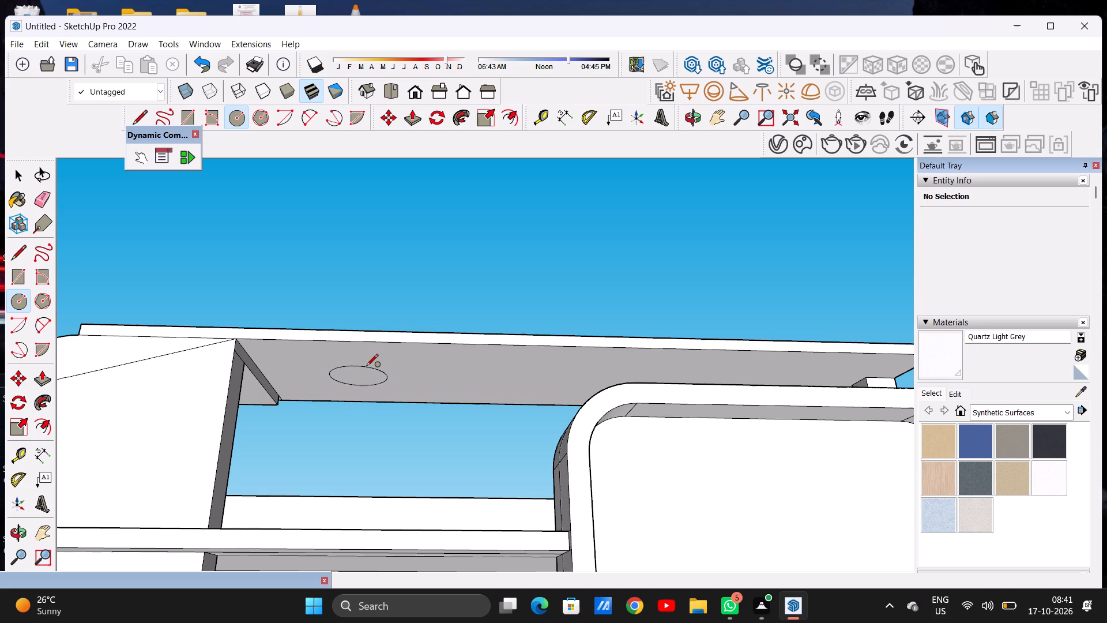
key("space")
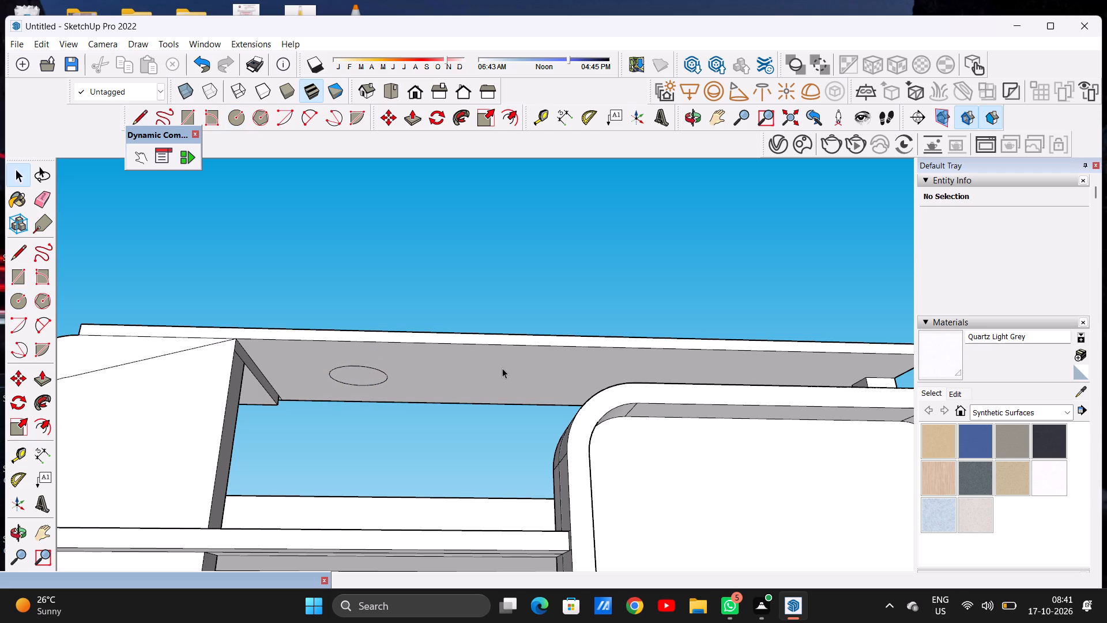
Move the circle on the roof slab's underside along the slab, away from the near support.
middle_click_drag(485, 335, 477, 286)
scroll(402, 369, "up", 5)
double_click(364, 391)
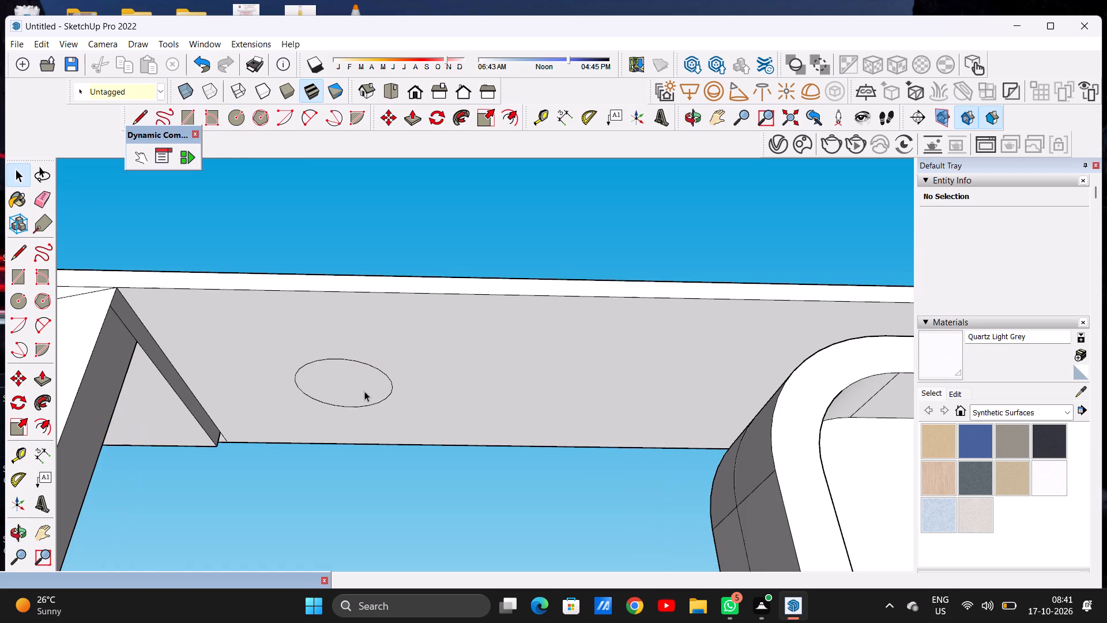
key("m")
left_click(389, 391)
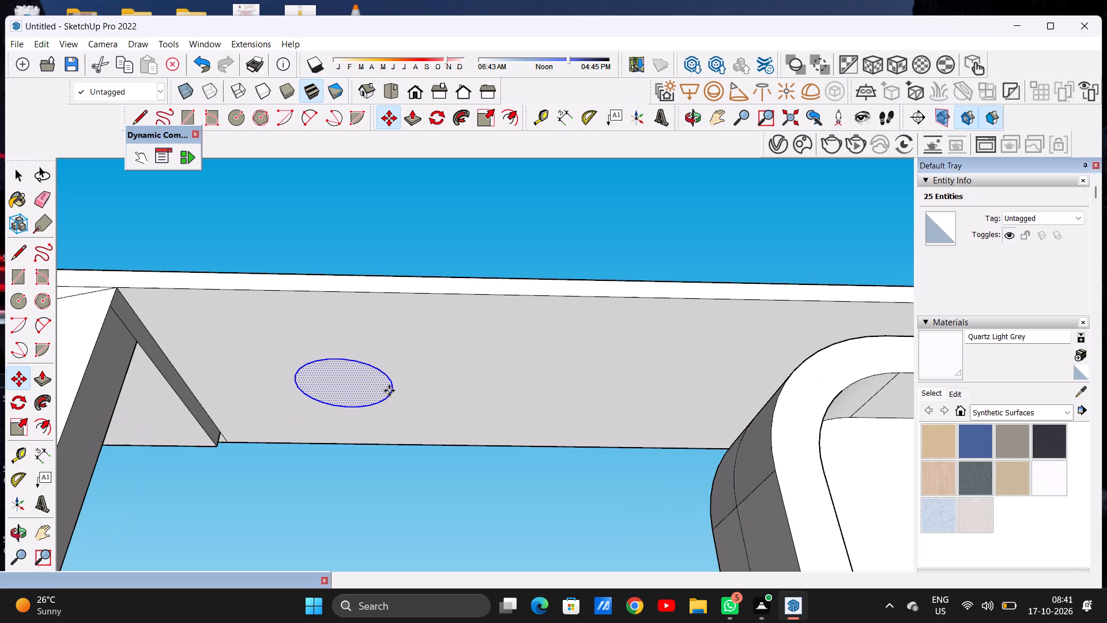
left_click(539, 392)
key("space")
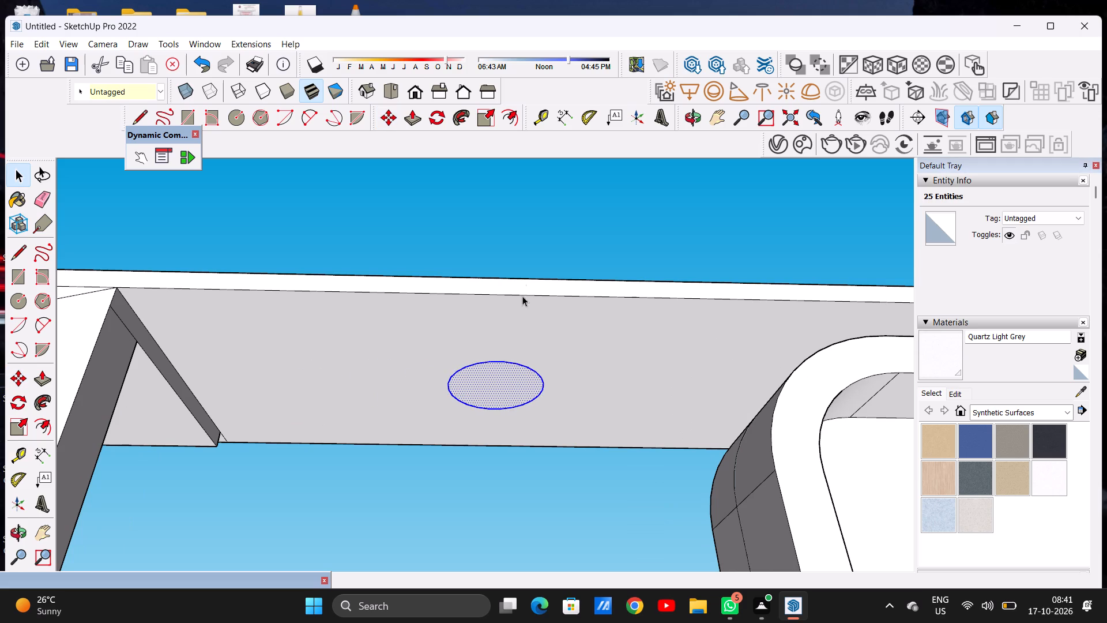
Examine the roof slab and the circle on its underside from the front and from below.
left_click_drag(506, 247, 498, 256)
scroll(381, 412, "down", 11)
middle_click_drag(529, 405, 520, 504)
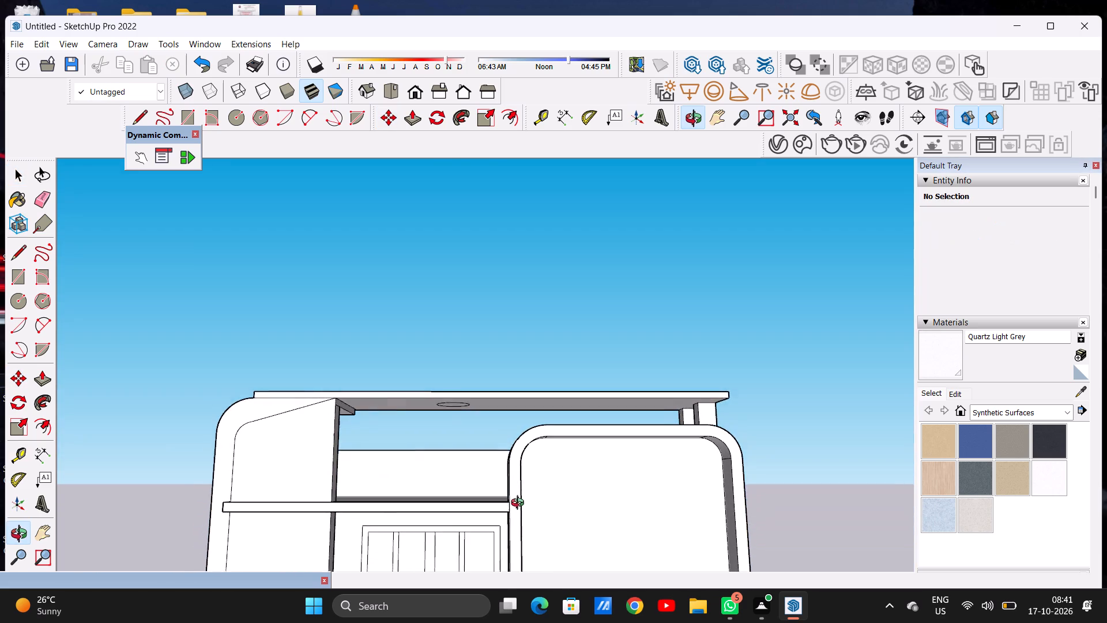
middle_click_drag(520, 504, 519, 502)
scroll(522, 401, "up", 7)
middle_click_drag(520, 385, 498, 342)
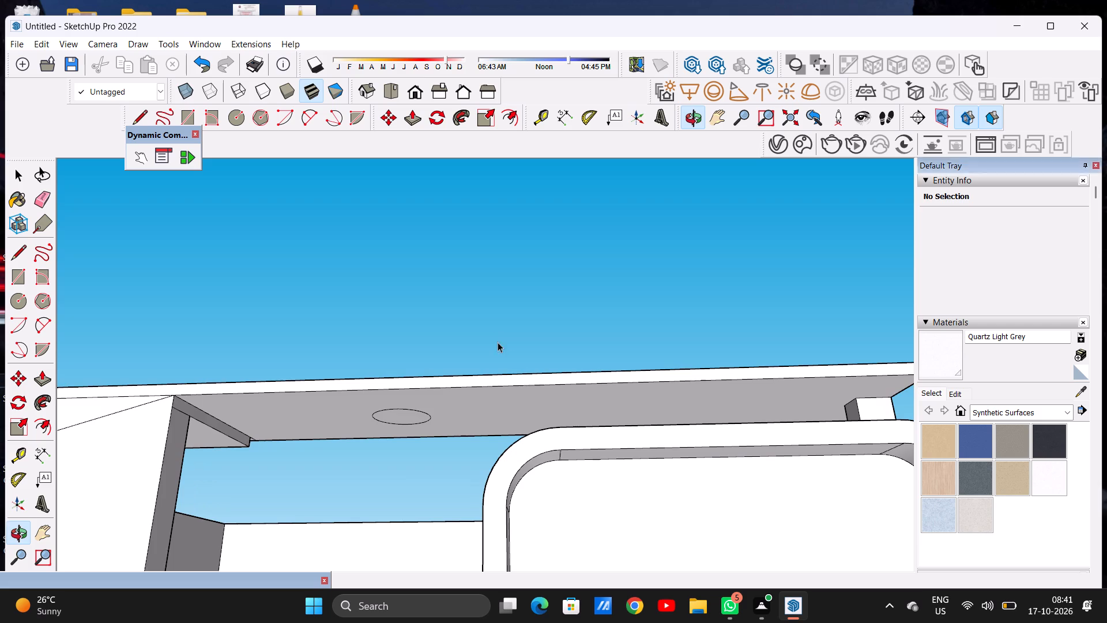
scroll(590, 408, "up", 3)
scroll(556, 423, "down", 9)
middle_click_drag(503, 430, 525, 476)
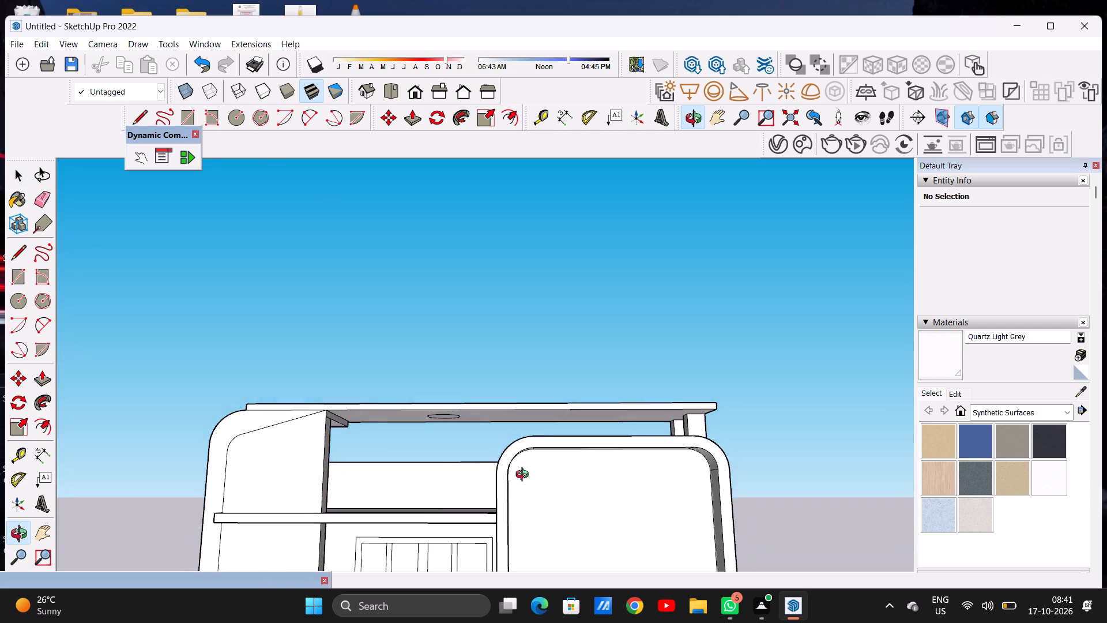
middle_click_drag(525, 476, 547, 463)
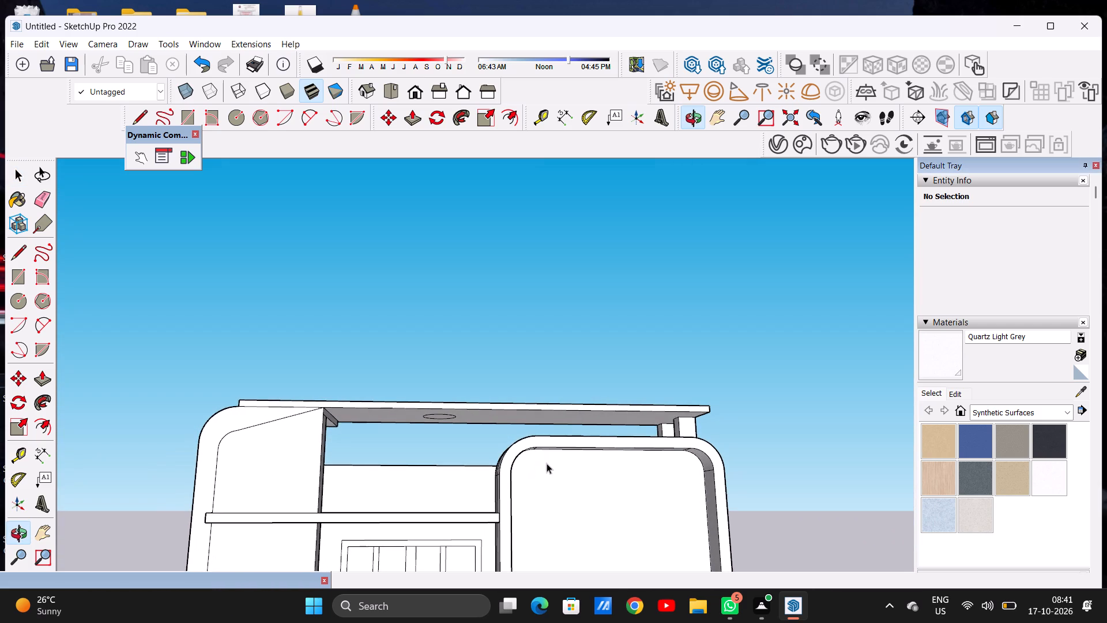
Undo the circle's move and the circle itself on the roof slab's underside.
key("space")
key("ctrl+z")
key("ctrl+z")
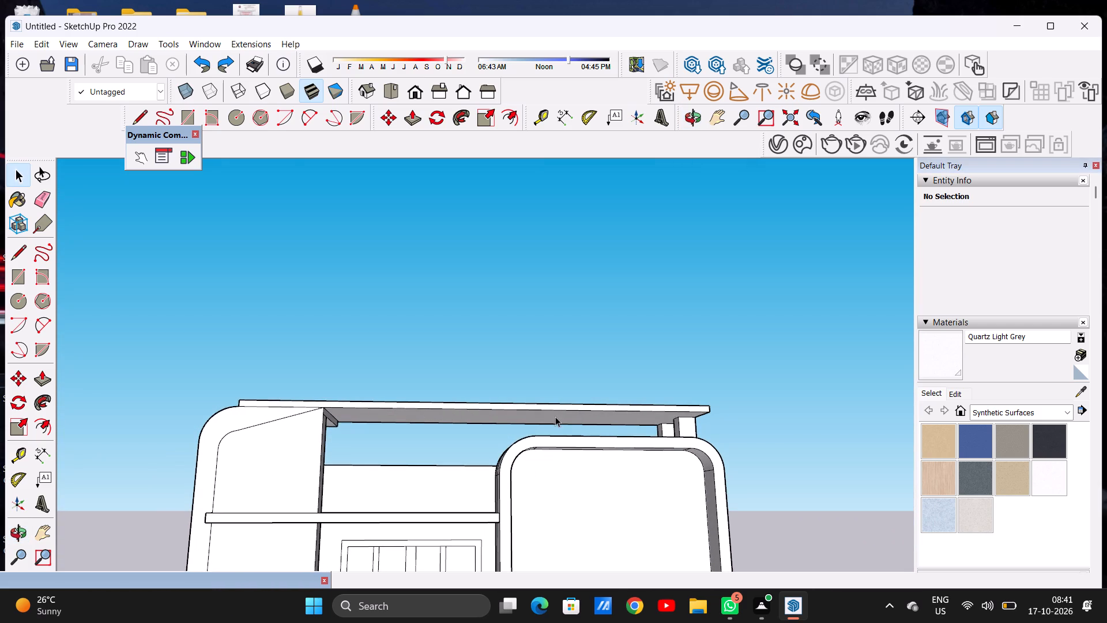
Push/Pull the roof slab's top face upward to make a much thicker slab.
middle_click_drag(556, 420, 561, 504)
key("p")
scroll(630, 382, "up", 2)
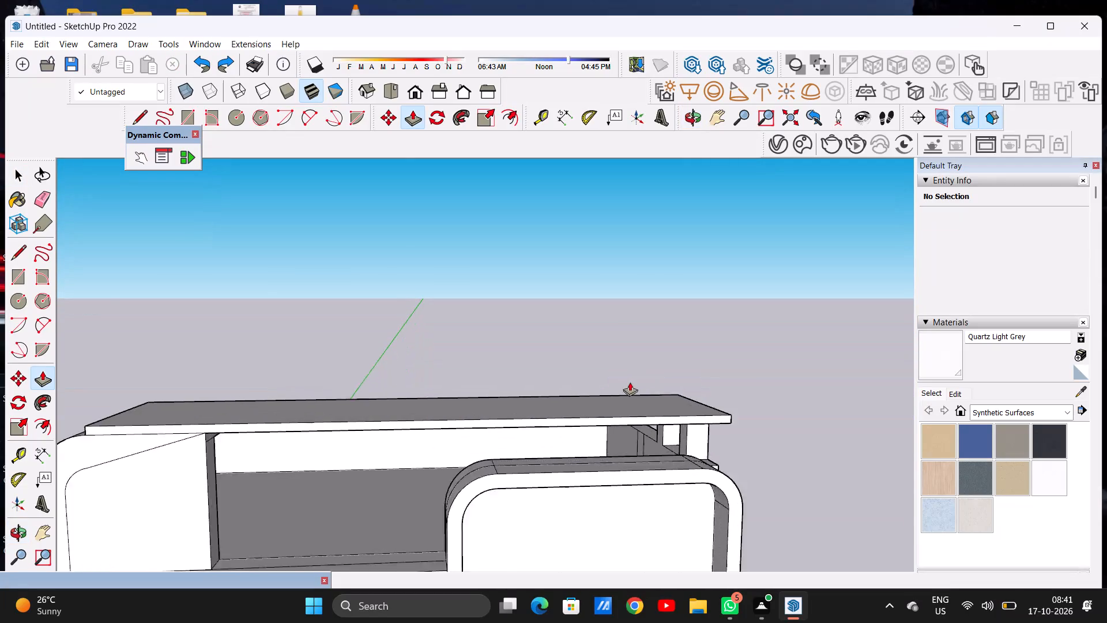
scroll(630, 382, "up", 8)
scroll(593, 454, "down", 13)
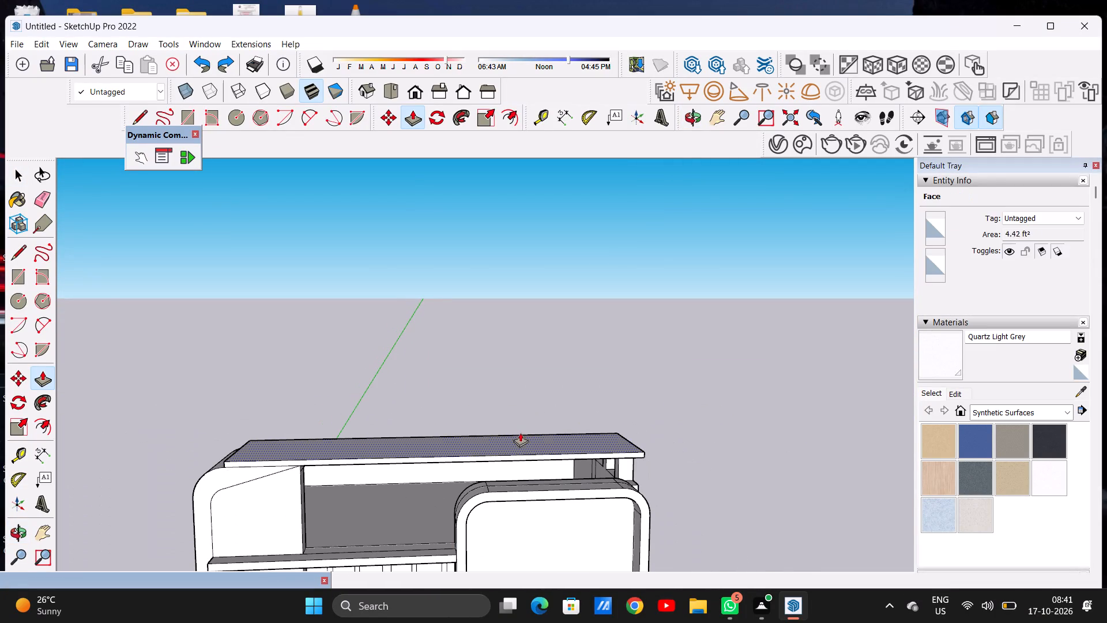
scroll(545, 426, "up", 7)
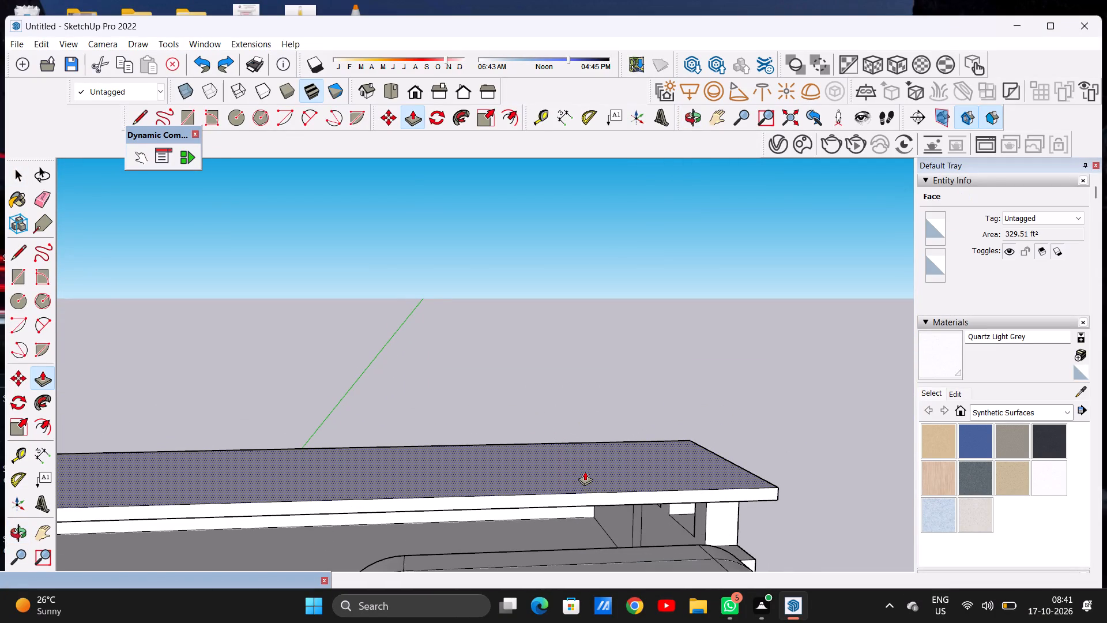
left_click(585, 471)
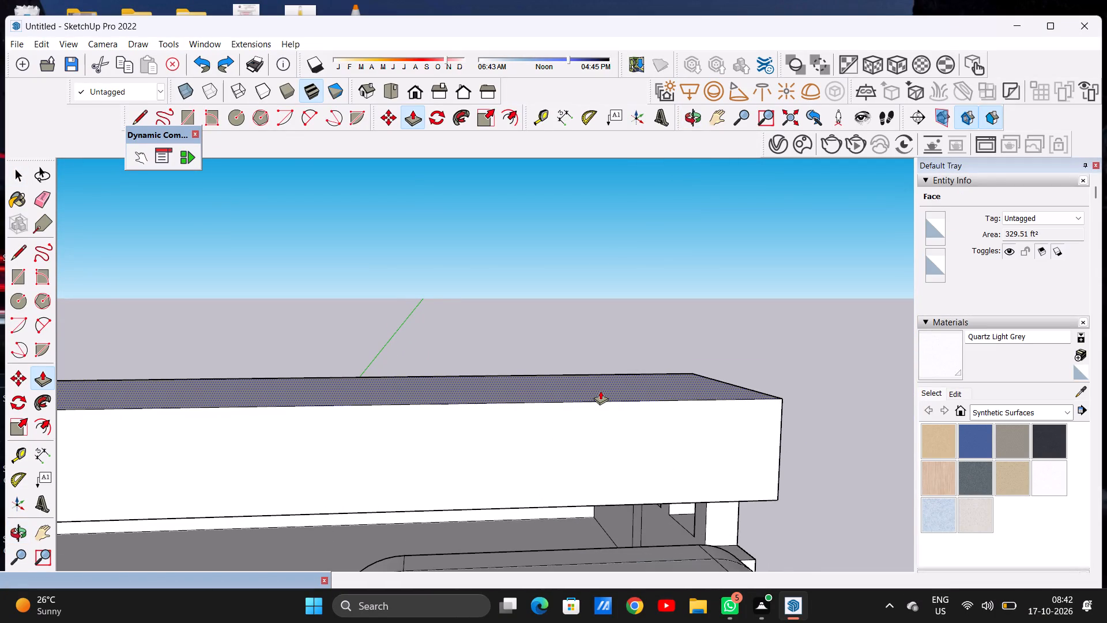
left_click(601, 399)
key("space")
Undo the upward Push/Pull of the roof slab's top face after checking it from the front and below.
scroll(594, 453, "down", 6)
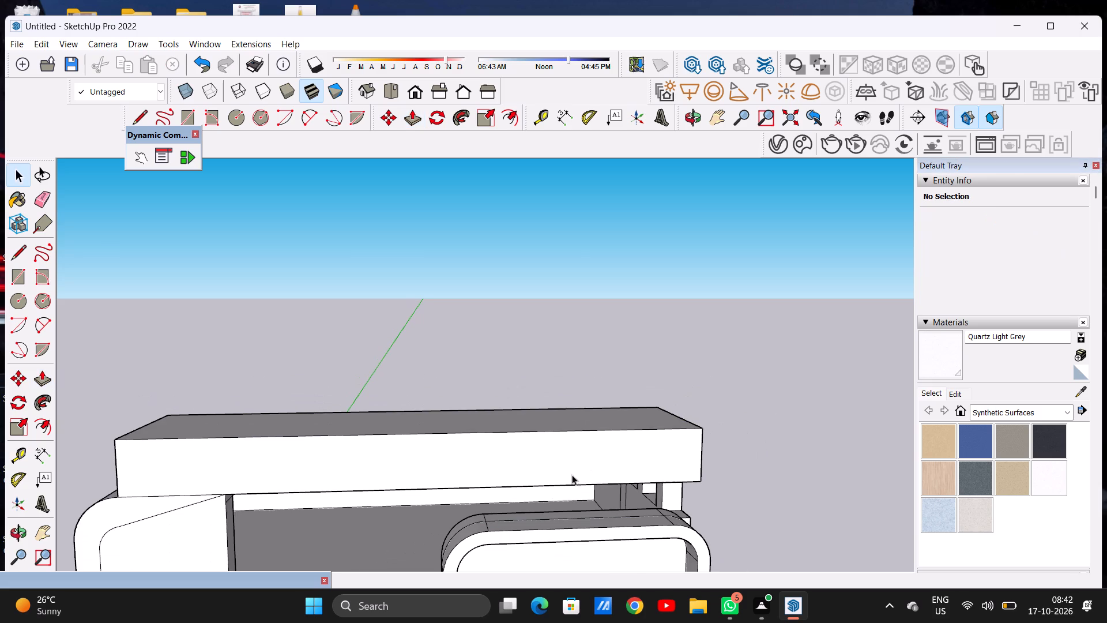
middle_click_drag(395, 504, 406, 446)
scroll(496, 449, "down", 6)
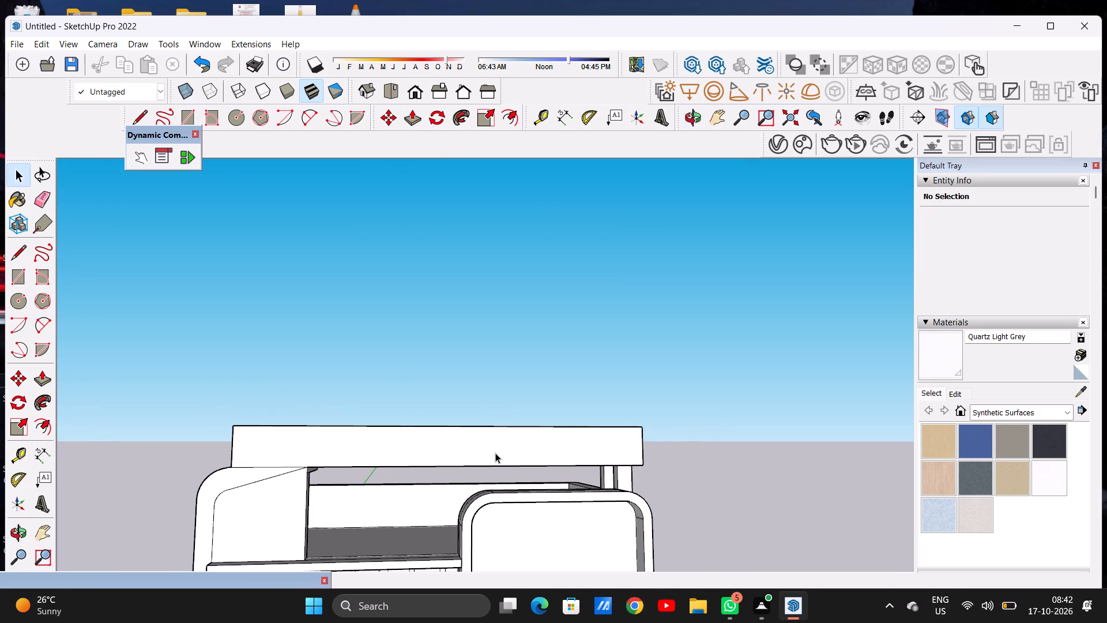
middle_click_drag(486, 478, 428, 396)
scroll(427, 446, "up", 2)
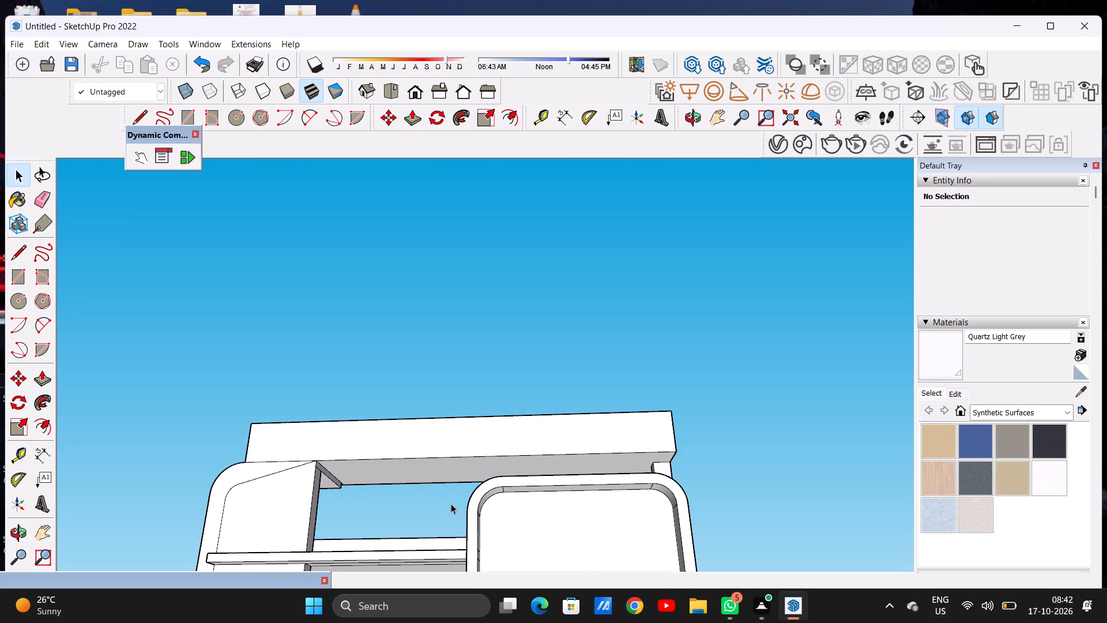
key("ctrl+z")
Examine the thin roof slab and its support posts against the whole front facade.
middle_click_drag(421, 450, 513, 505)
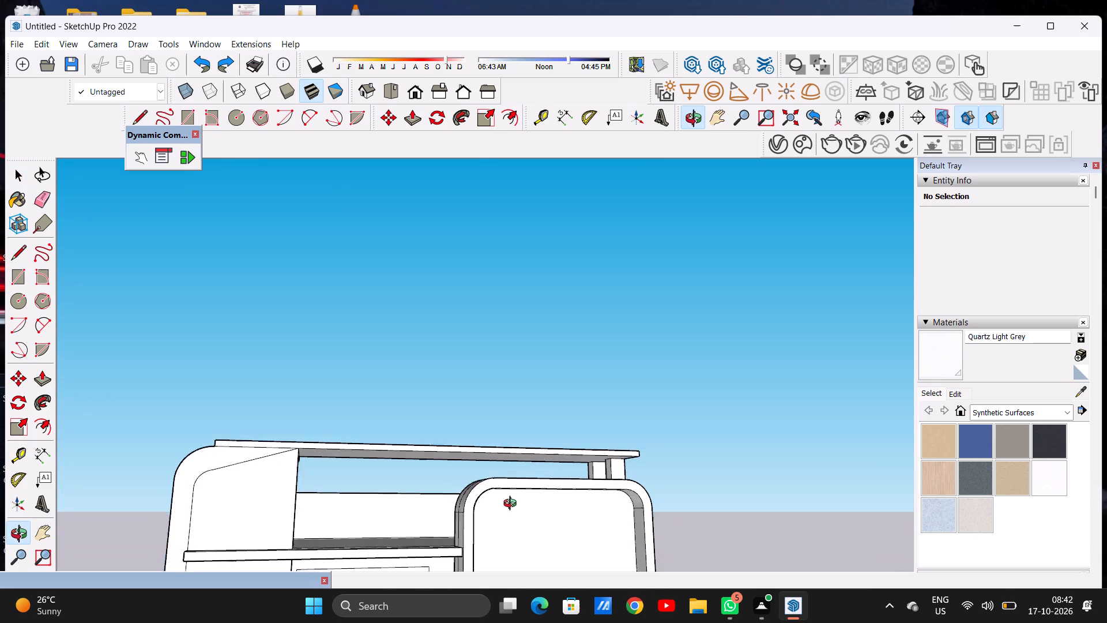
middle_click_drag(513, 505, 470, 509)
scroll(468, 508, "down", 4)
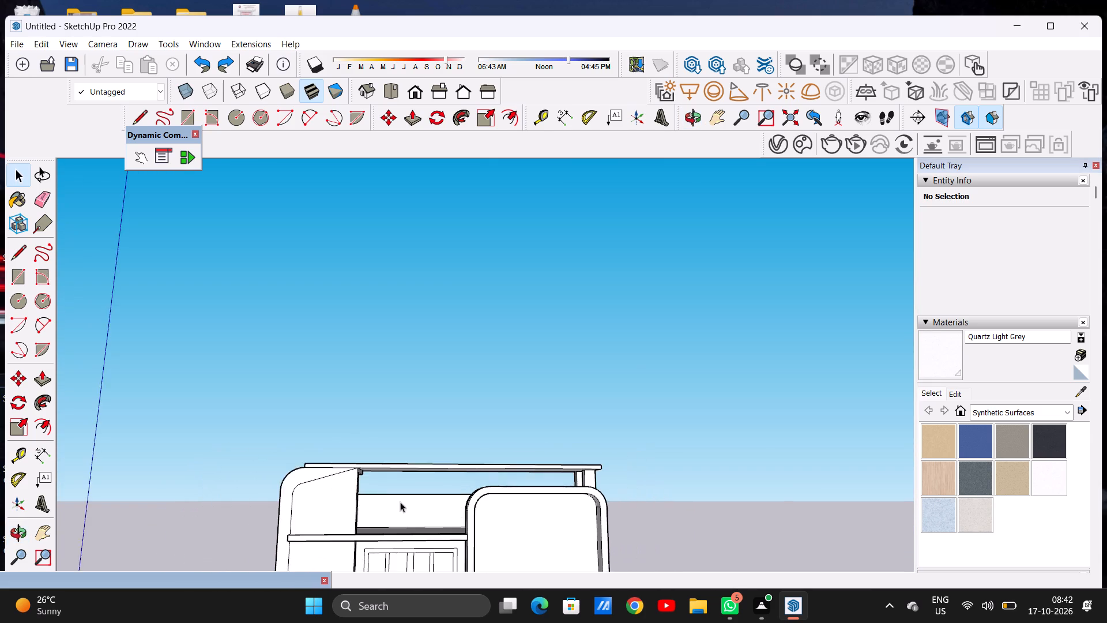
scroll(397, 497, "up", 6)
middle_click_drag(356, 483, 402, 485)
scroll(416, 485, "down", 5)
scroll(573, 437, "down", 5)
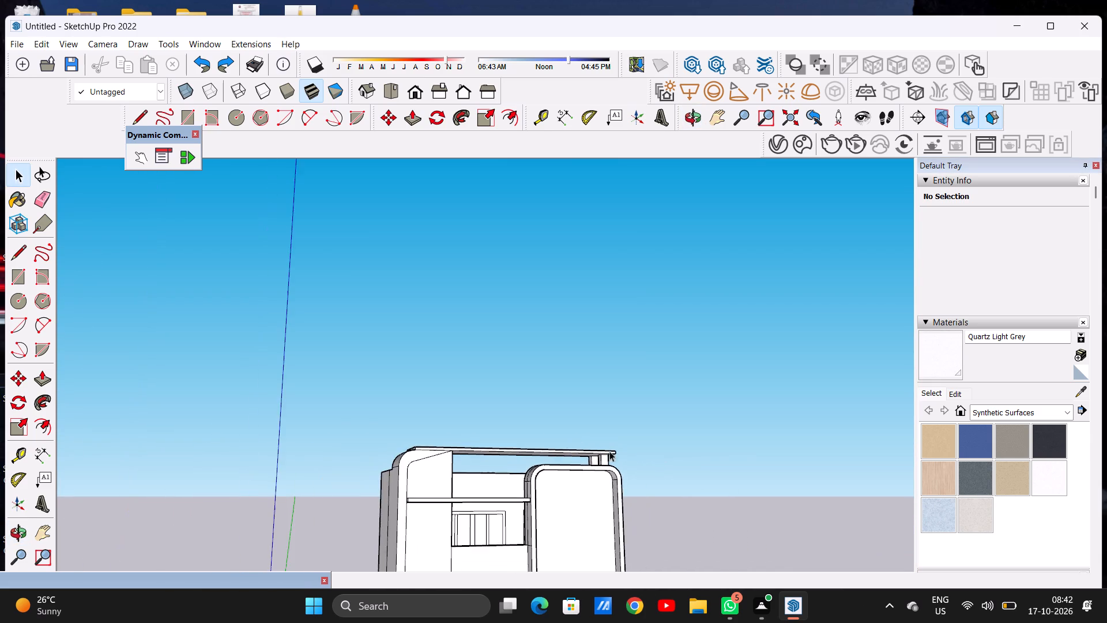
middle_click_drag(609, 476, 494, 500)
scroll(530, 489, "down", 3)
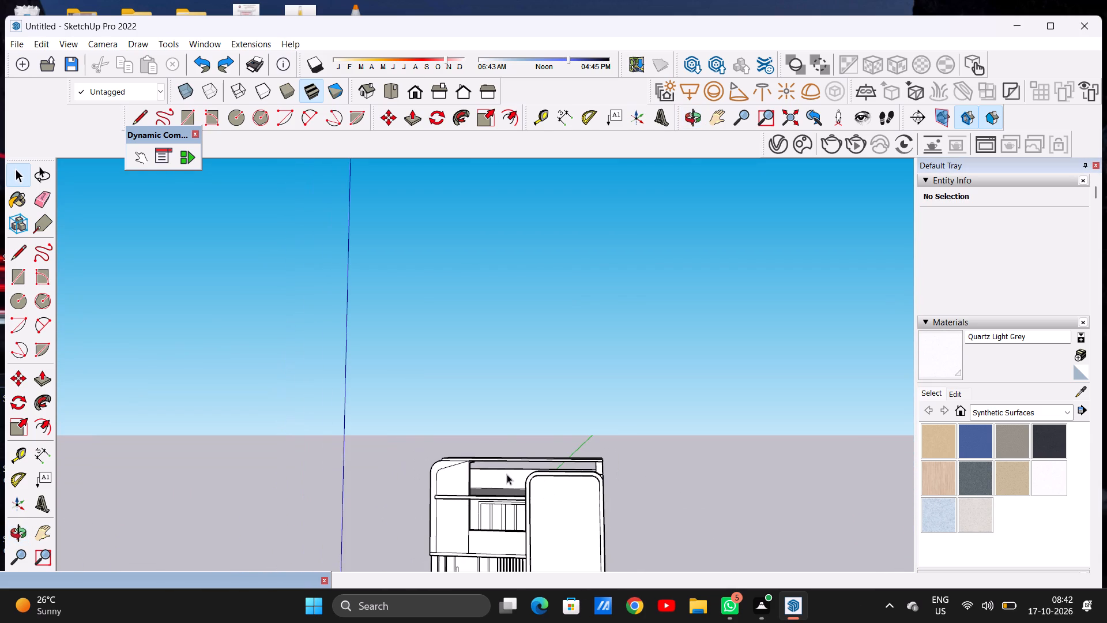
scroll(443, 487, "up", 8)
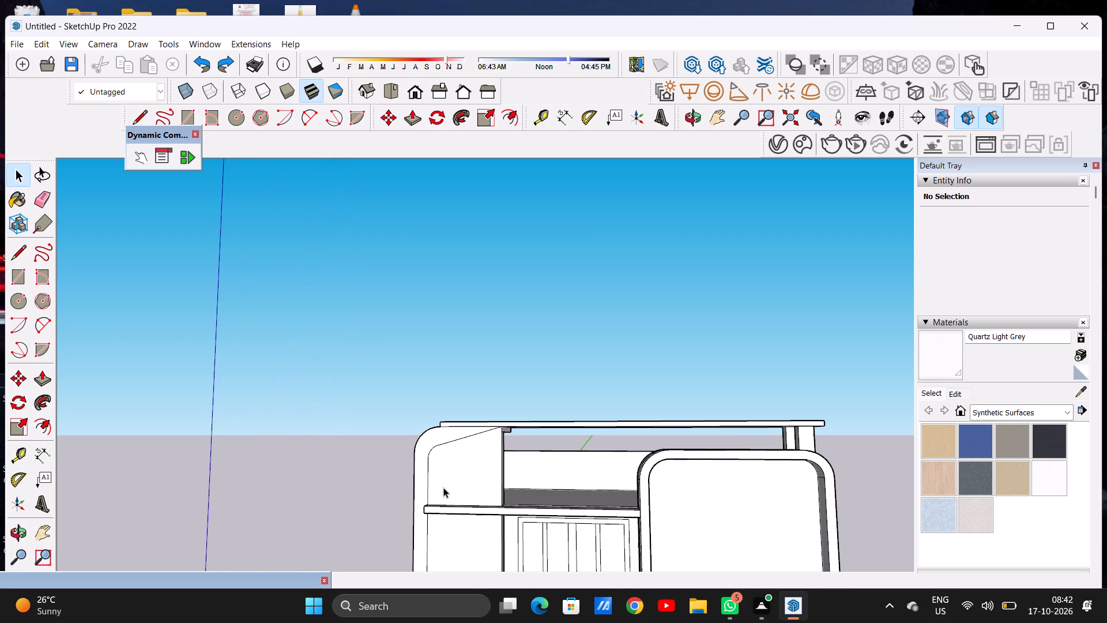
Undo the support posts and the roof slab's extension, back to the short slab on the rounded-corner block.
key("ctrl+z")
key("ctrl+z")
key("ctrl+z")
key("ctrl+z")
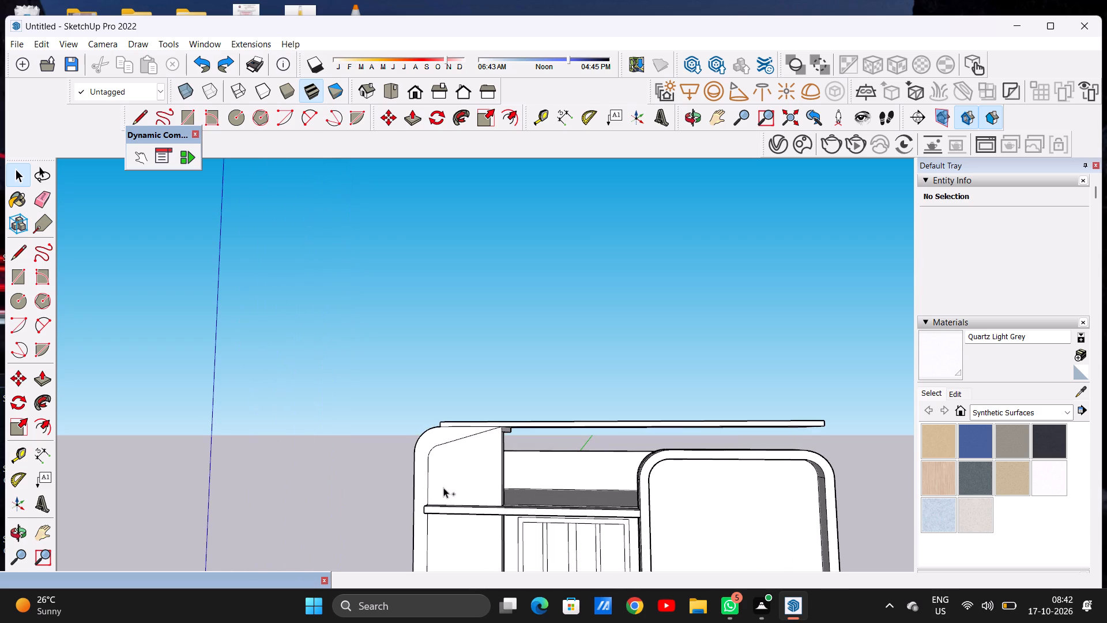
Examine the short slab on top of the rounded-corner block from above, from the front and from the side.
middle_click_drag(469, 430, 498, 486)
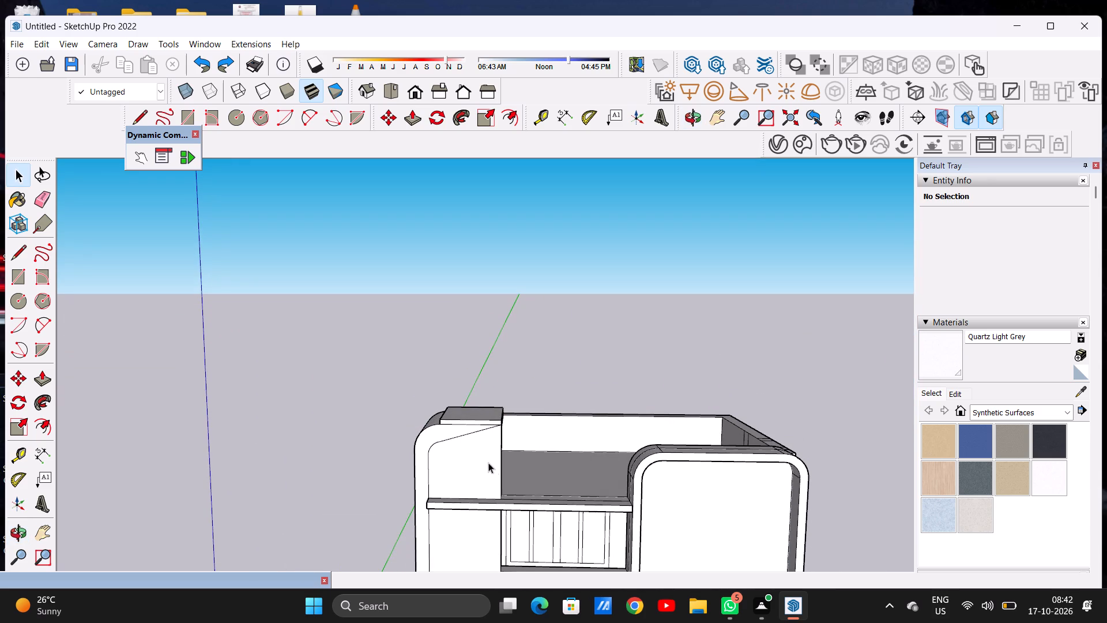
scroll(432, 431, "up", 6)
middle_click_drag(432, 431, 485, 436)
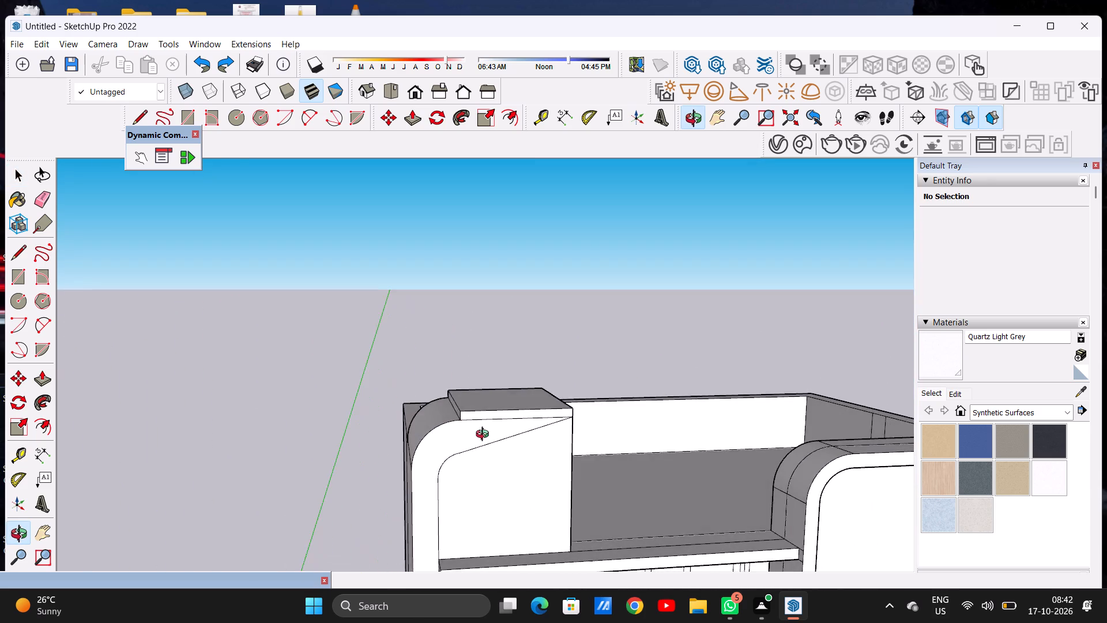
middle_click_drag(485, 436, 488, 449)
scroll(509, 422, "up", 4)
scroll(366, 461, "down", 8)
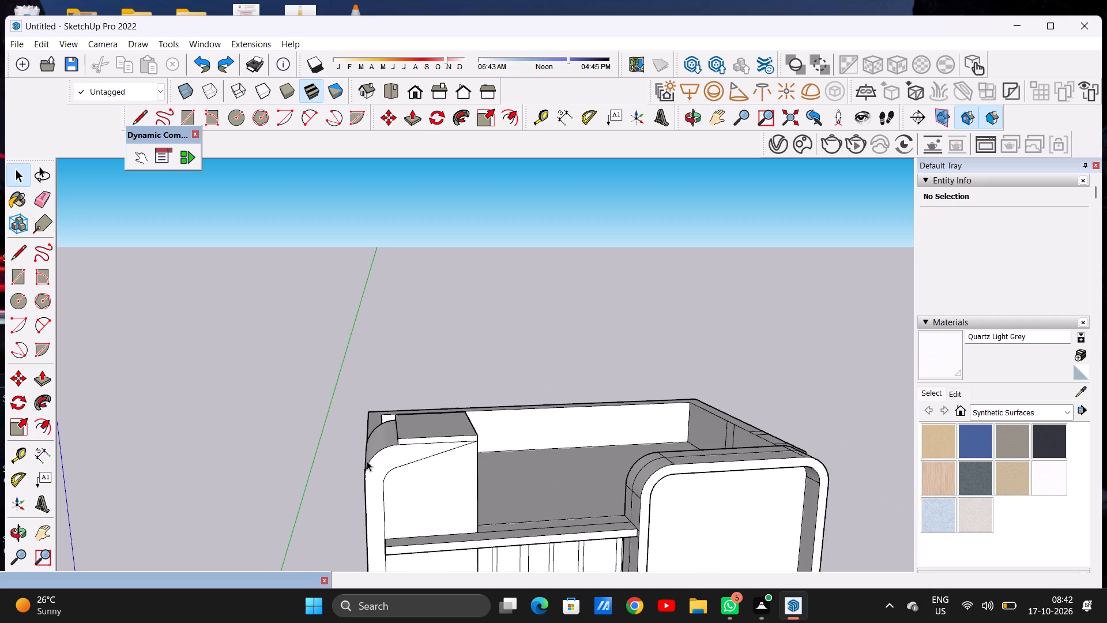
middle_click_drag(432, 484, 404, 421)
scroll(438, 429, "down", 3)
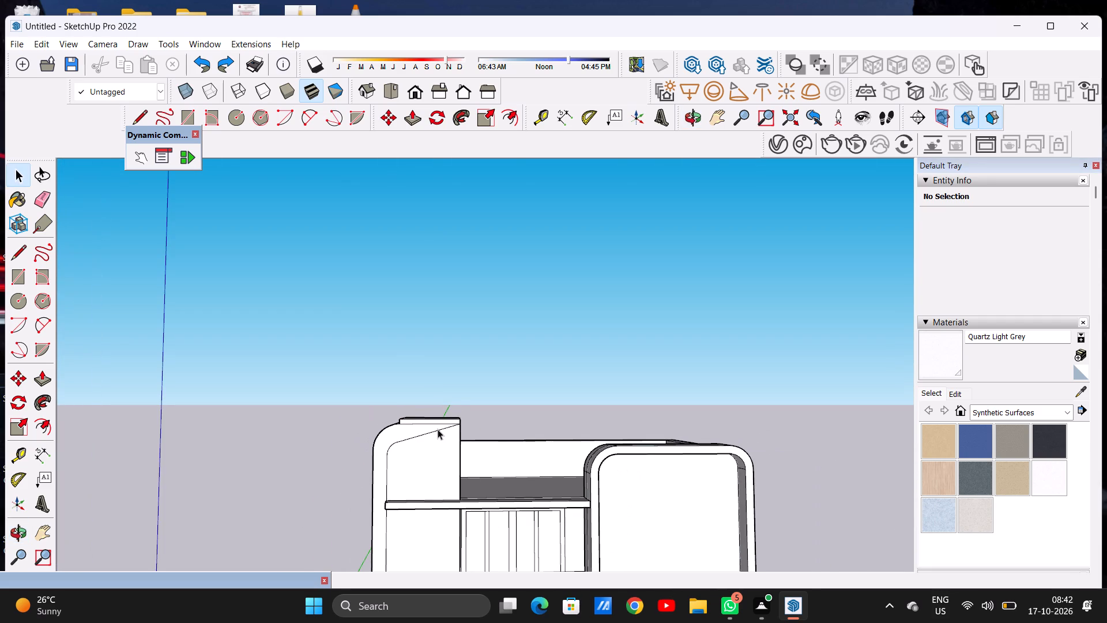
scroll(403, 419, "up", 4)
middle_click_drag(426, 449, 553, 504)
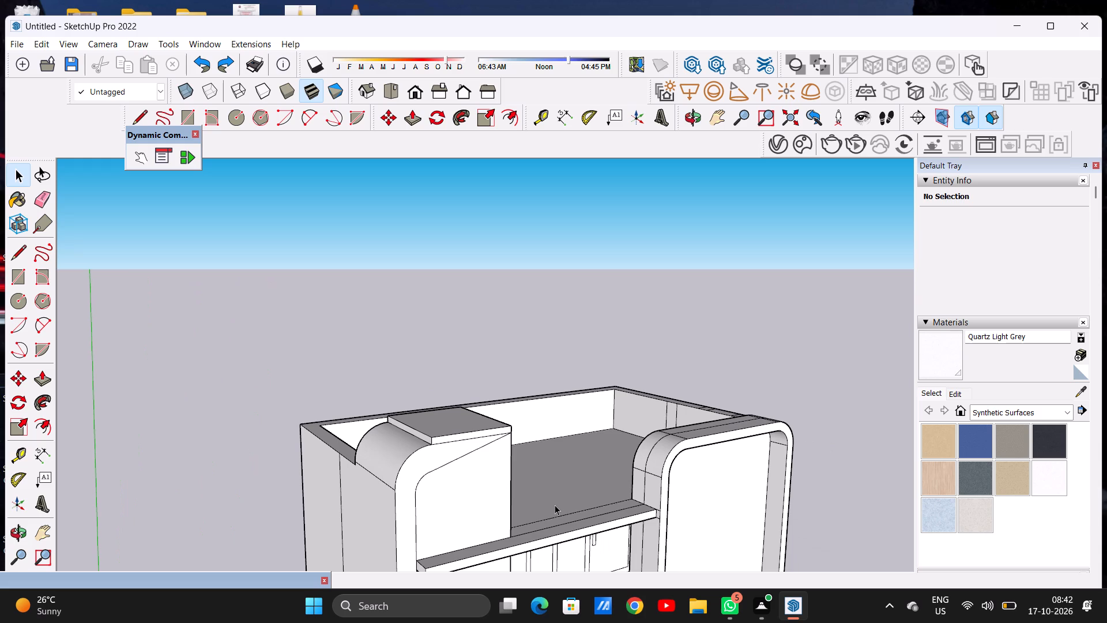
Push/Pull the short slab's outer side face outward to align with the outer edge of the rounded-corner block.
key("p")
scroll(372, 494, "up", 6)
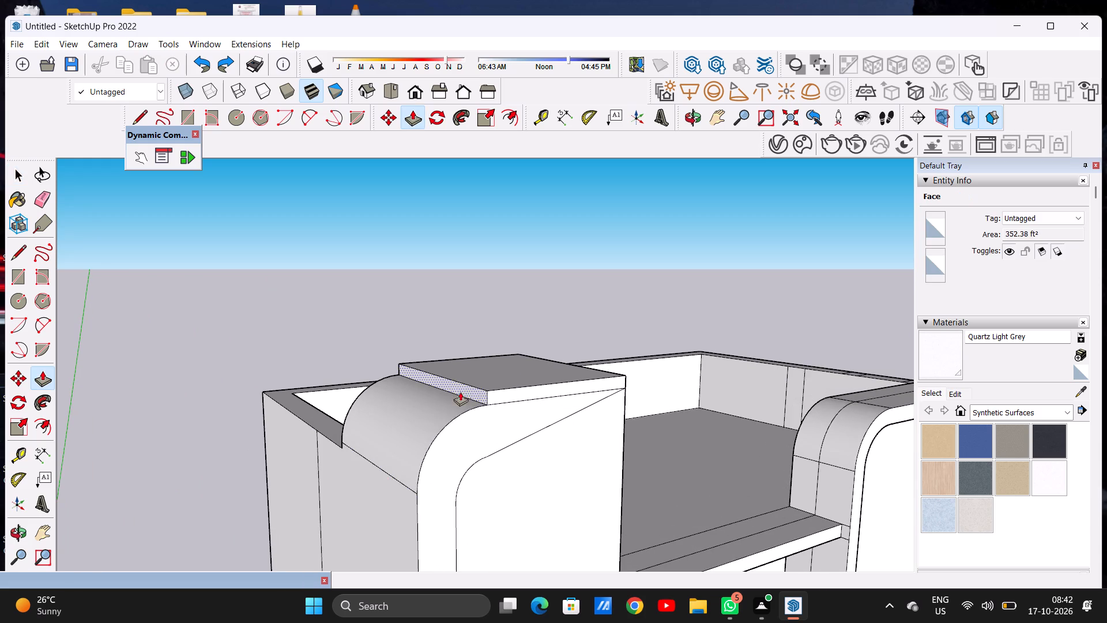
scroll(473, 392, "up", 6)
left_click(479, 393)
scroll(378, 433, "down", 5)
scroll(378, 431, "up", 1)
scroll(376, 431, "down", 1)
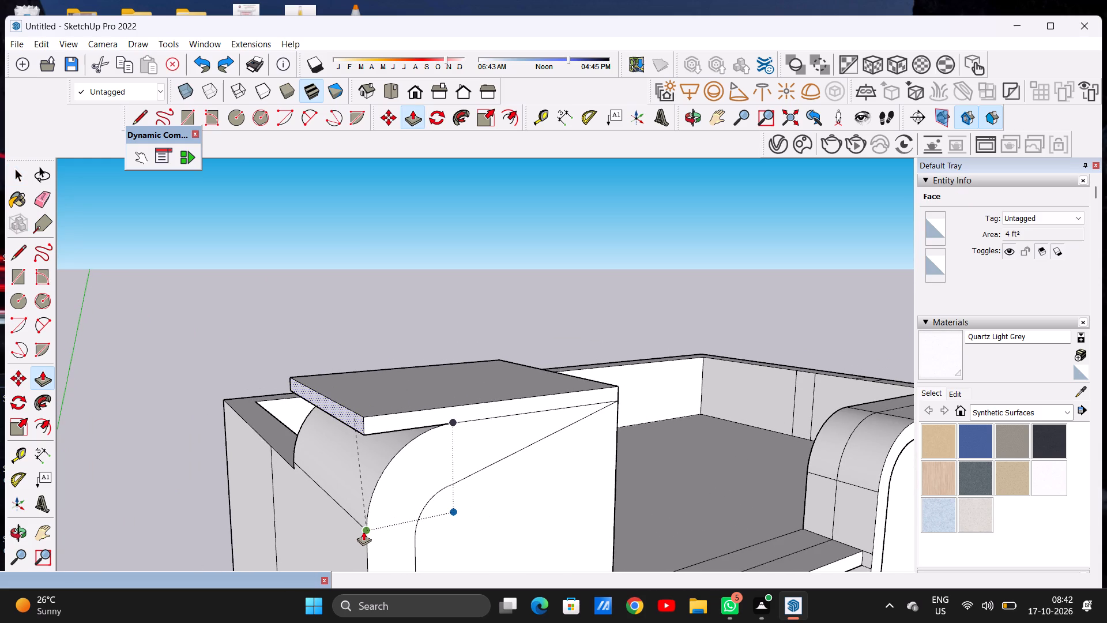
left_click(363, 531)
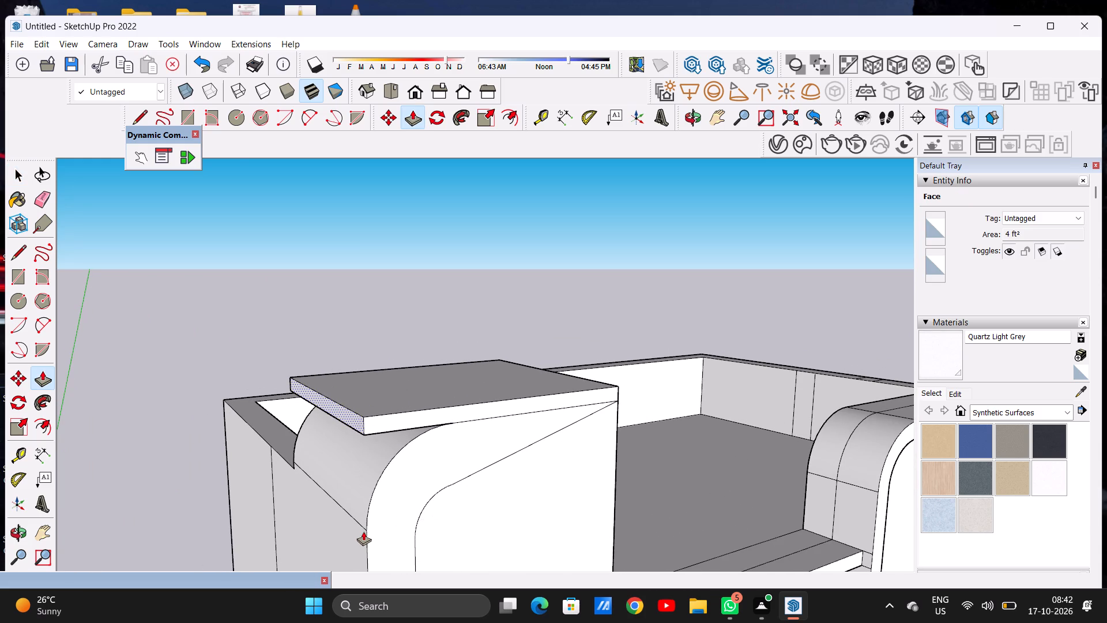
key("space")
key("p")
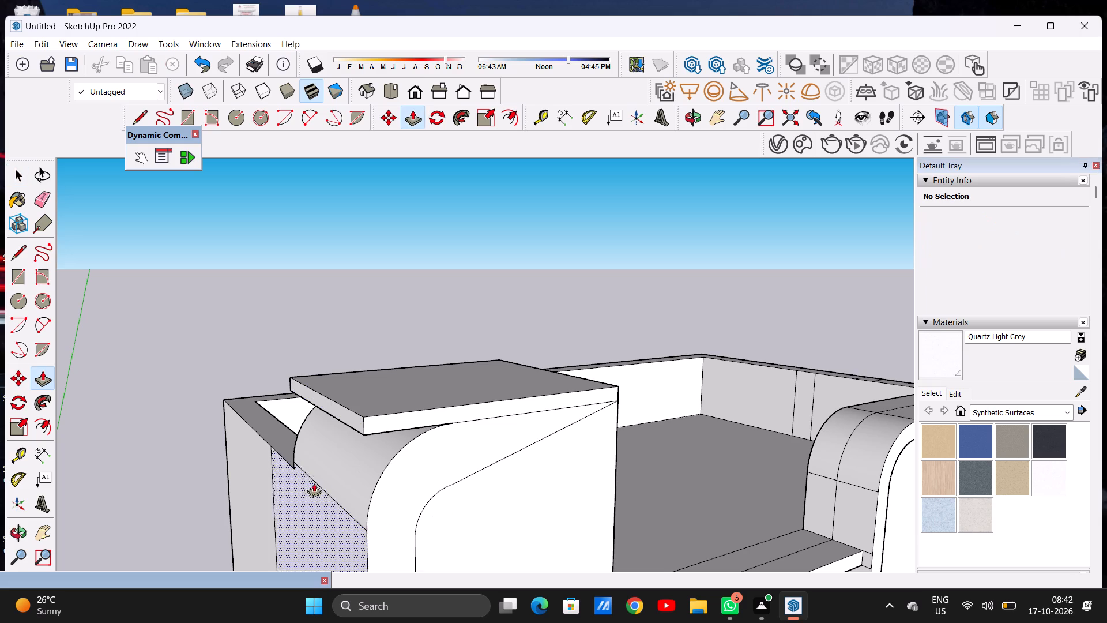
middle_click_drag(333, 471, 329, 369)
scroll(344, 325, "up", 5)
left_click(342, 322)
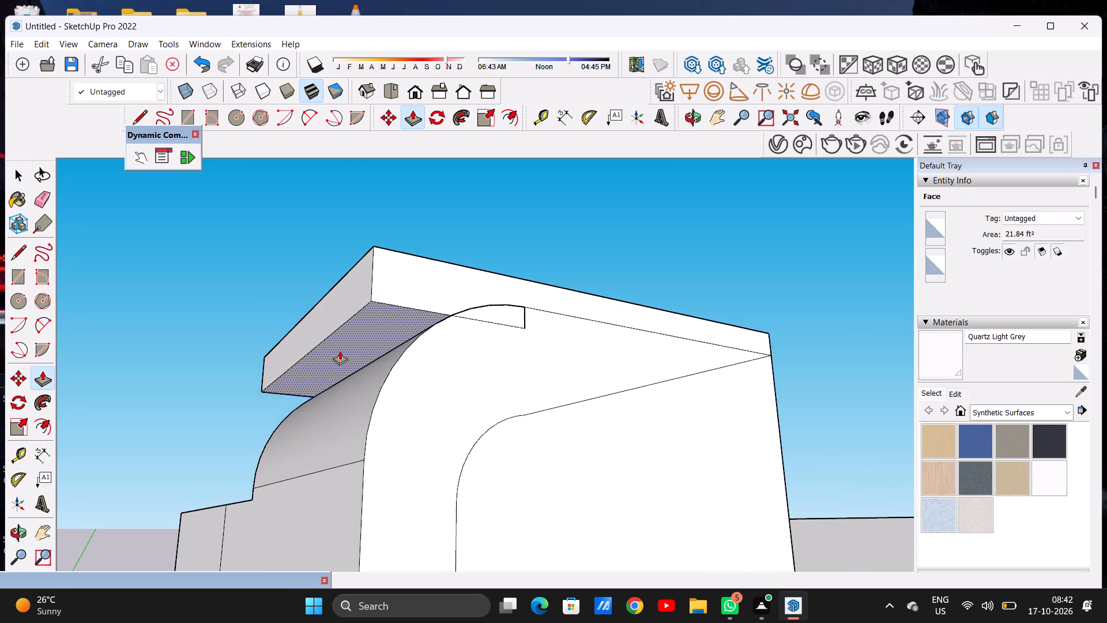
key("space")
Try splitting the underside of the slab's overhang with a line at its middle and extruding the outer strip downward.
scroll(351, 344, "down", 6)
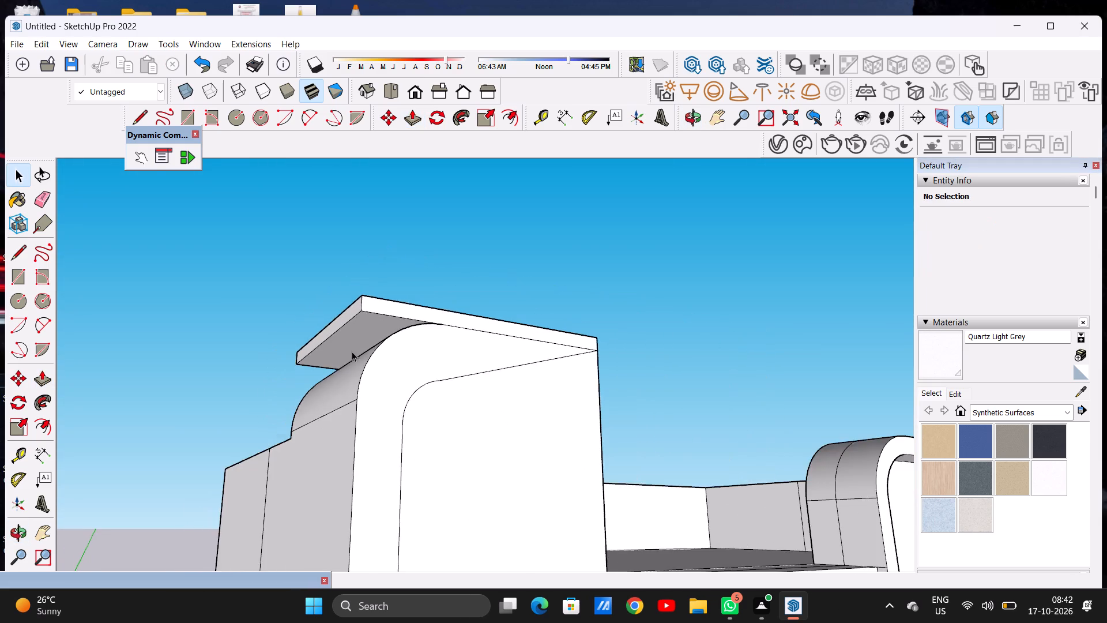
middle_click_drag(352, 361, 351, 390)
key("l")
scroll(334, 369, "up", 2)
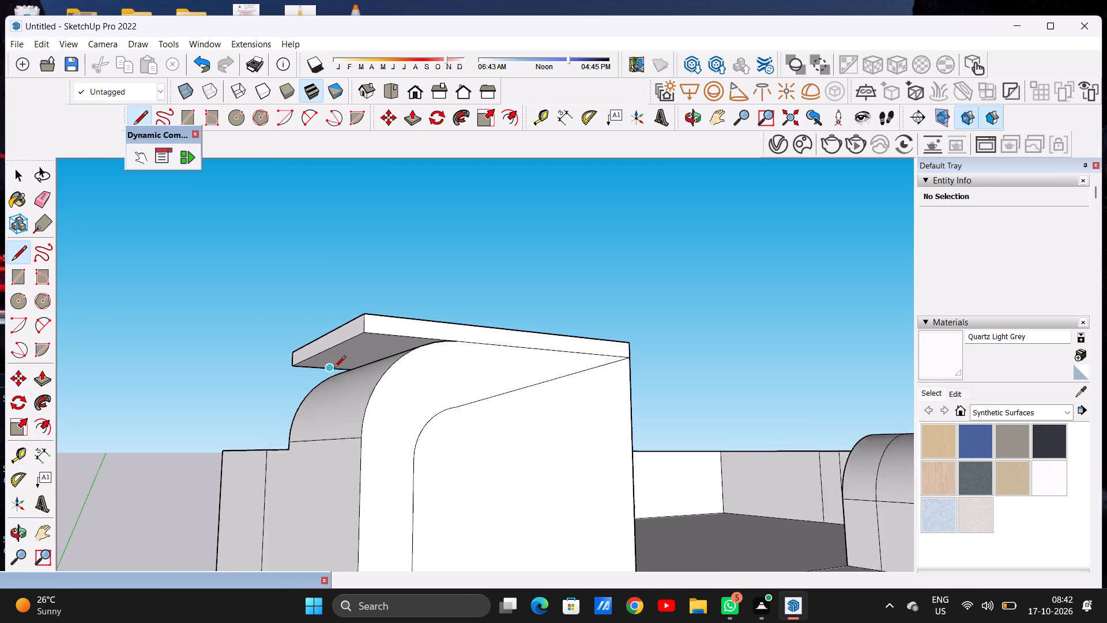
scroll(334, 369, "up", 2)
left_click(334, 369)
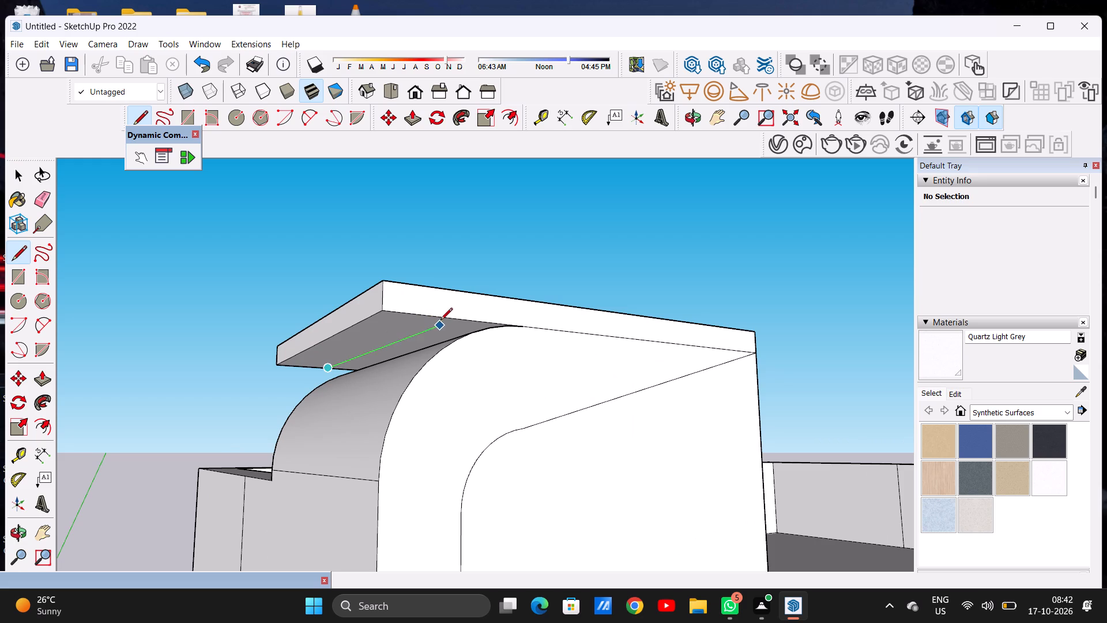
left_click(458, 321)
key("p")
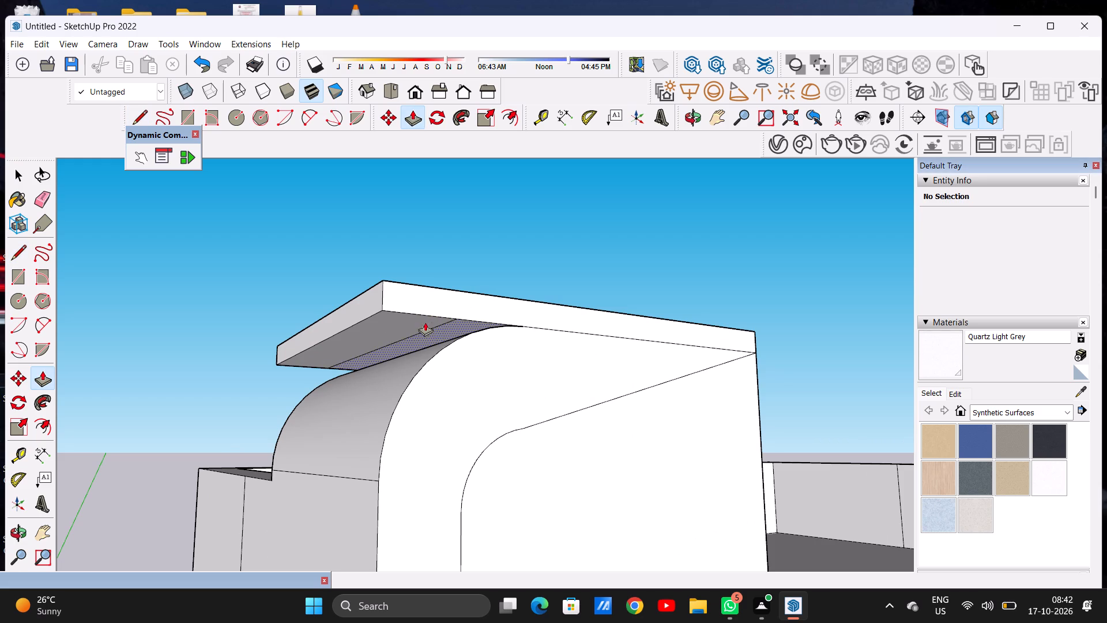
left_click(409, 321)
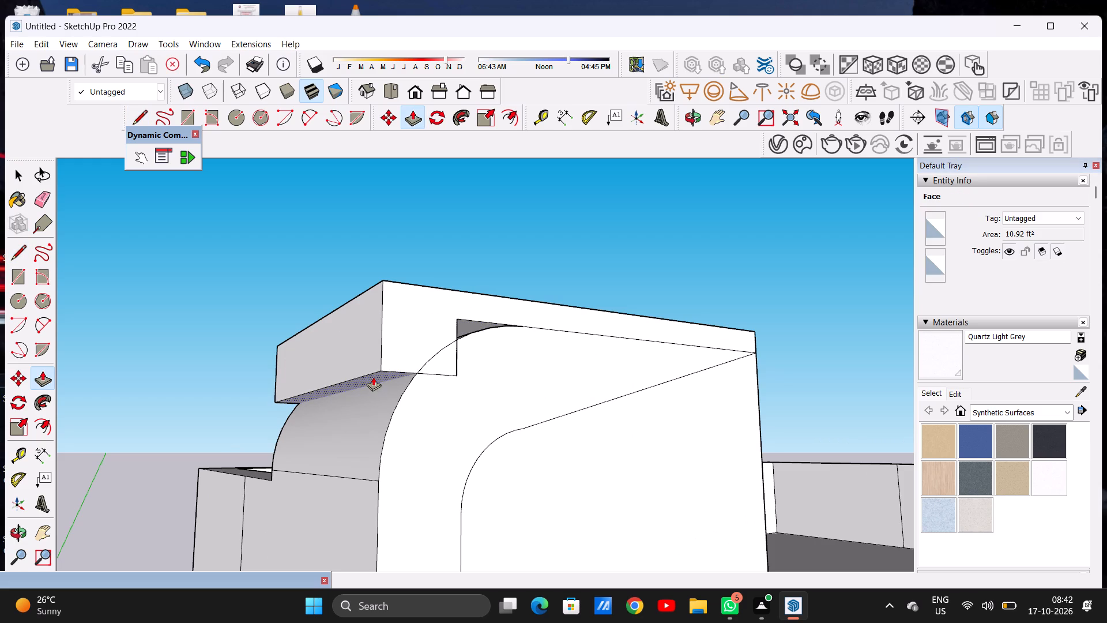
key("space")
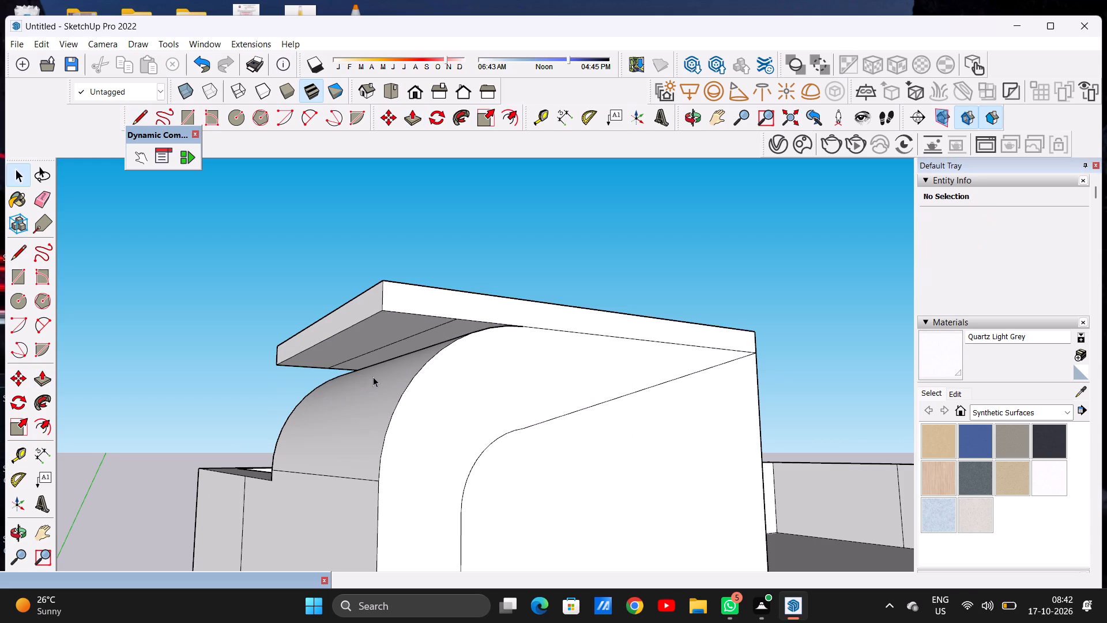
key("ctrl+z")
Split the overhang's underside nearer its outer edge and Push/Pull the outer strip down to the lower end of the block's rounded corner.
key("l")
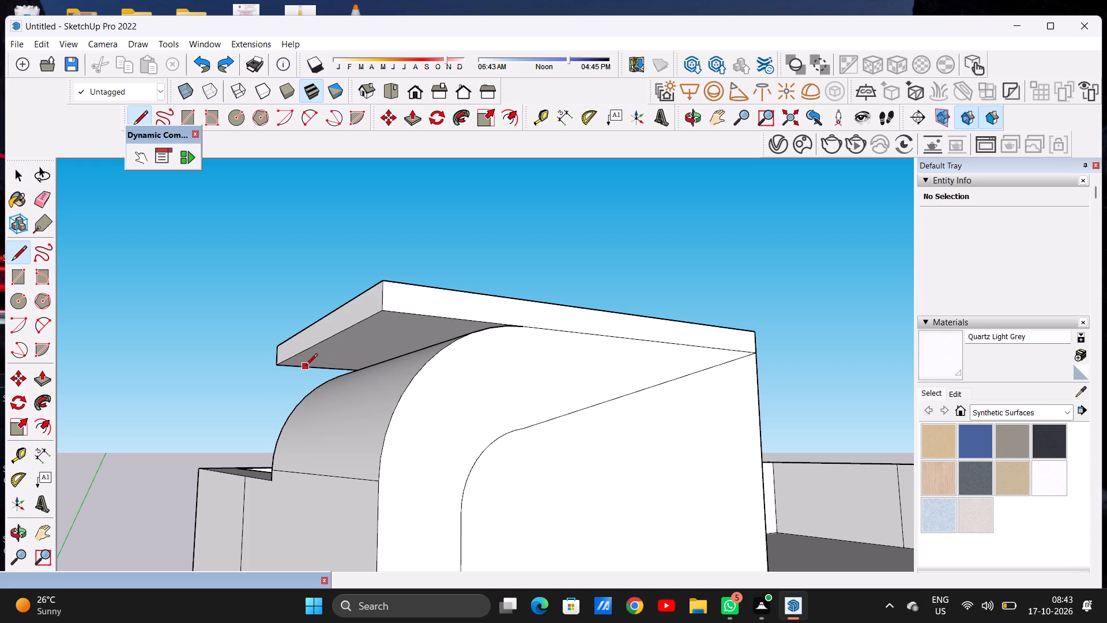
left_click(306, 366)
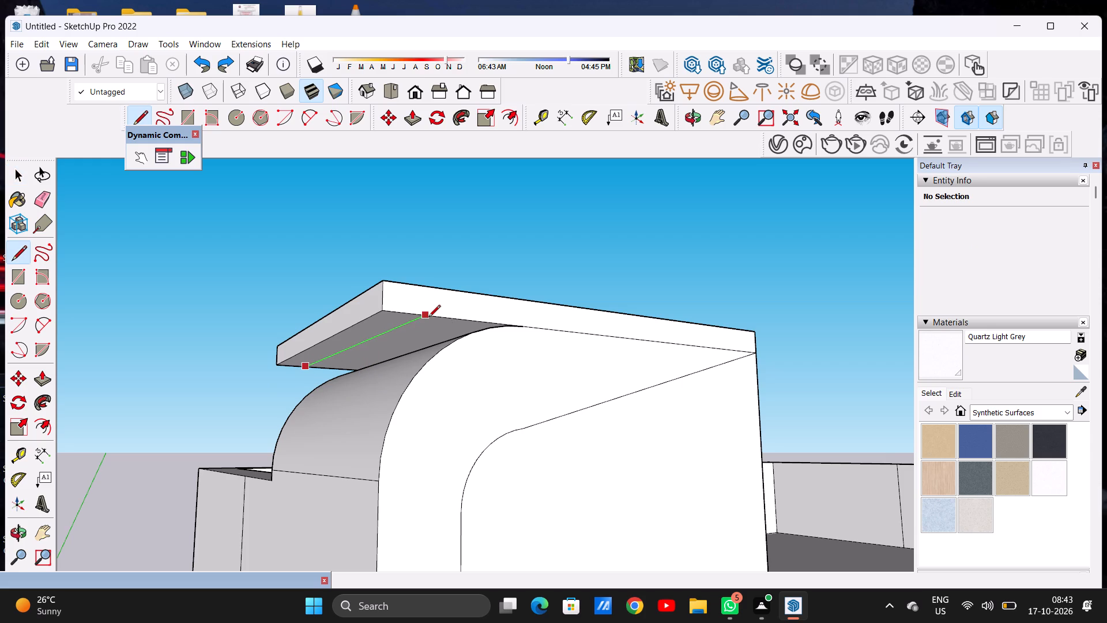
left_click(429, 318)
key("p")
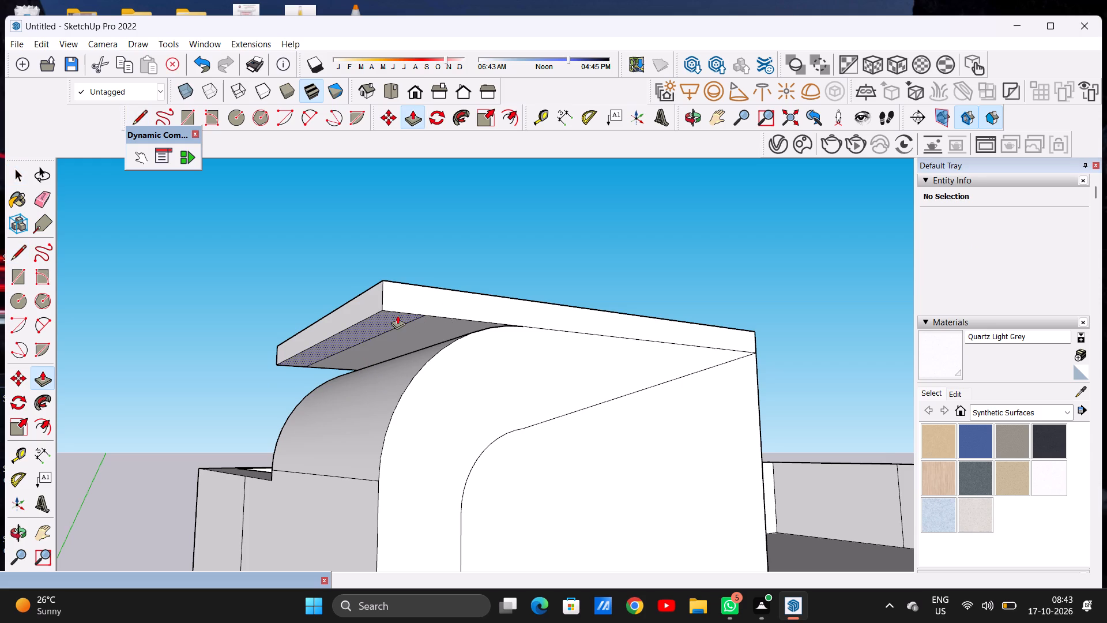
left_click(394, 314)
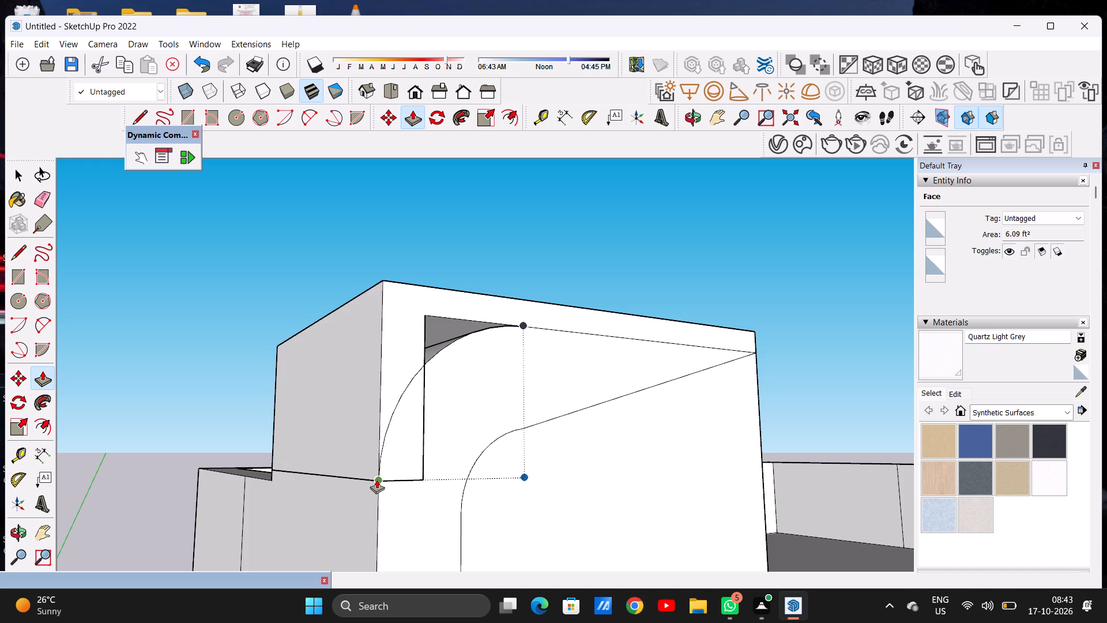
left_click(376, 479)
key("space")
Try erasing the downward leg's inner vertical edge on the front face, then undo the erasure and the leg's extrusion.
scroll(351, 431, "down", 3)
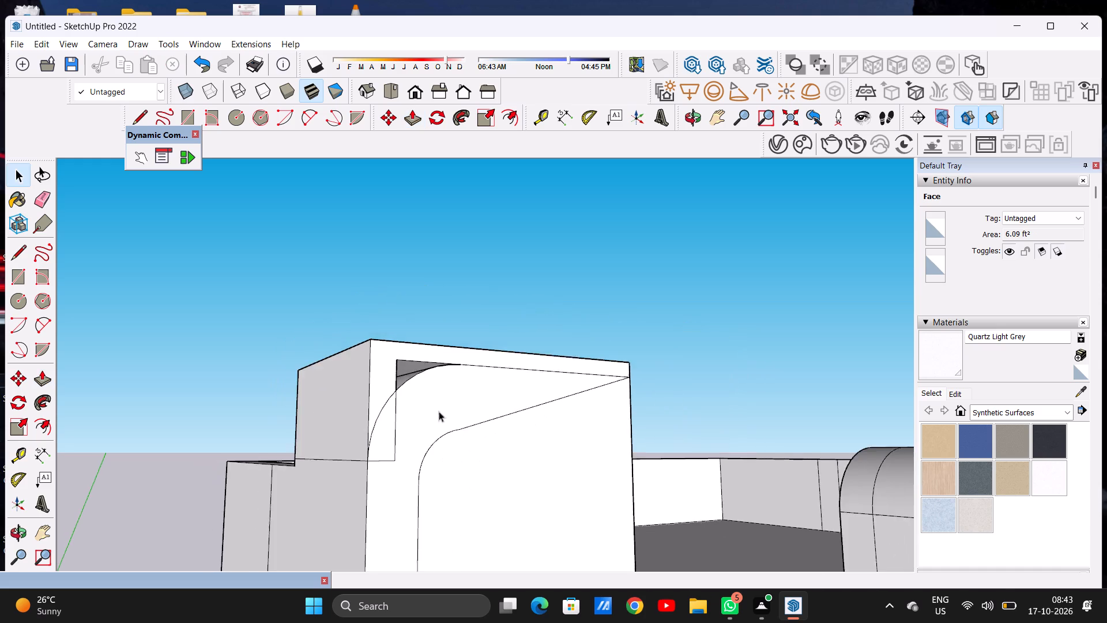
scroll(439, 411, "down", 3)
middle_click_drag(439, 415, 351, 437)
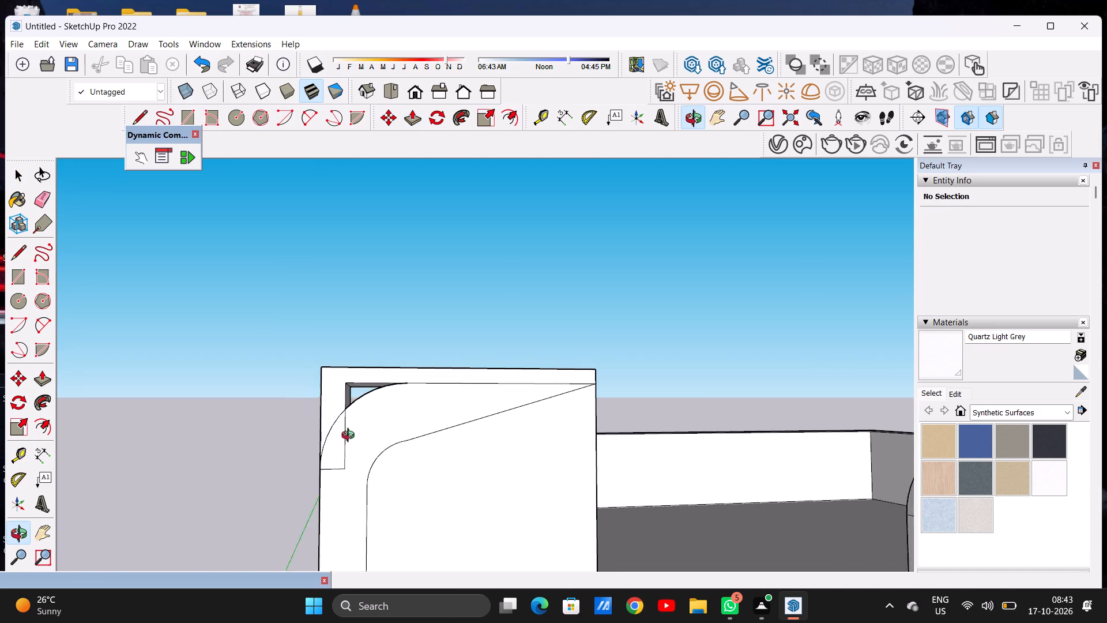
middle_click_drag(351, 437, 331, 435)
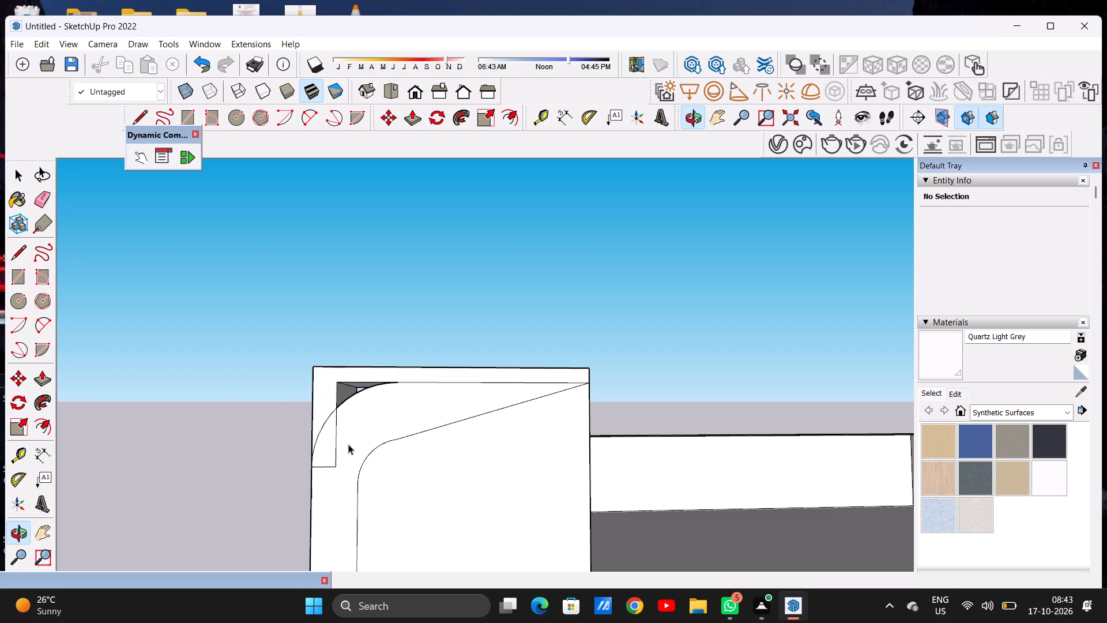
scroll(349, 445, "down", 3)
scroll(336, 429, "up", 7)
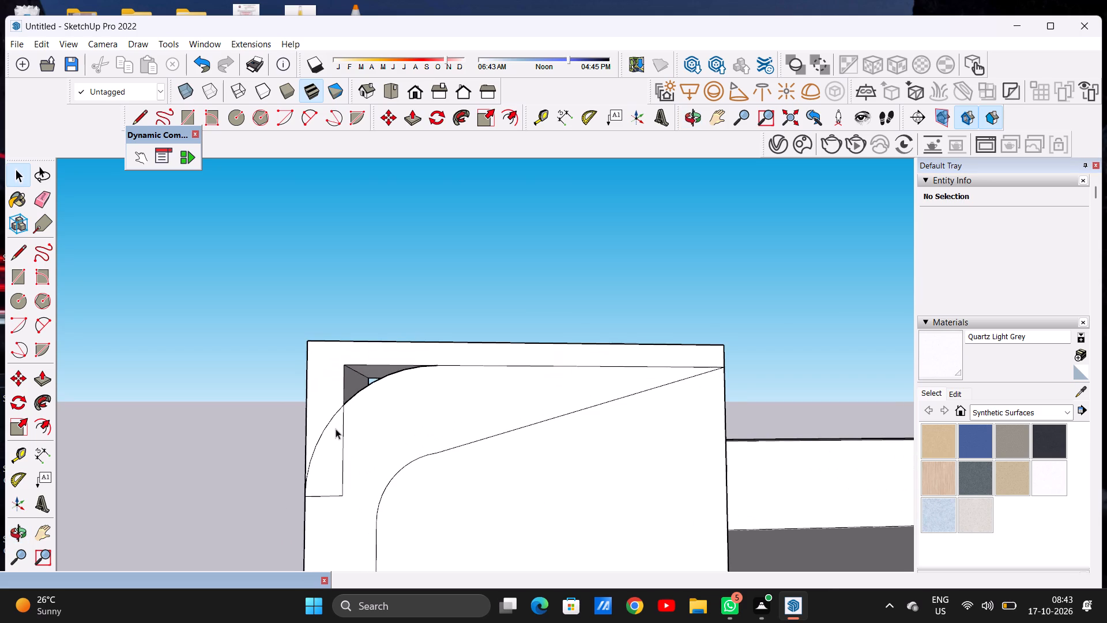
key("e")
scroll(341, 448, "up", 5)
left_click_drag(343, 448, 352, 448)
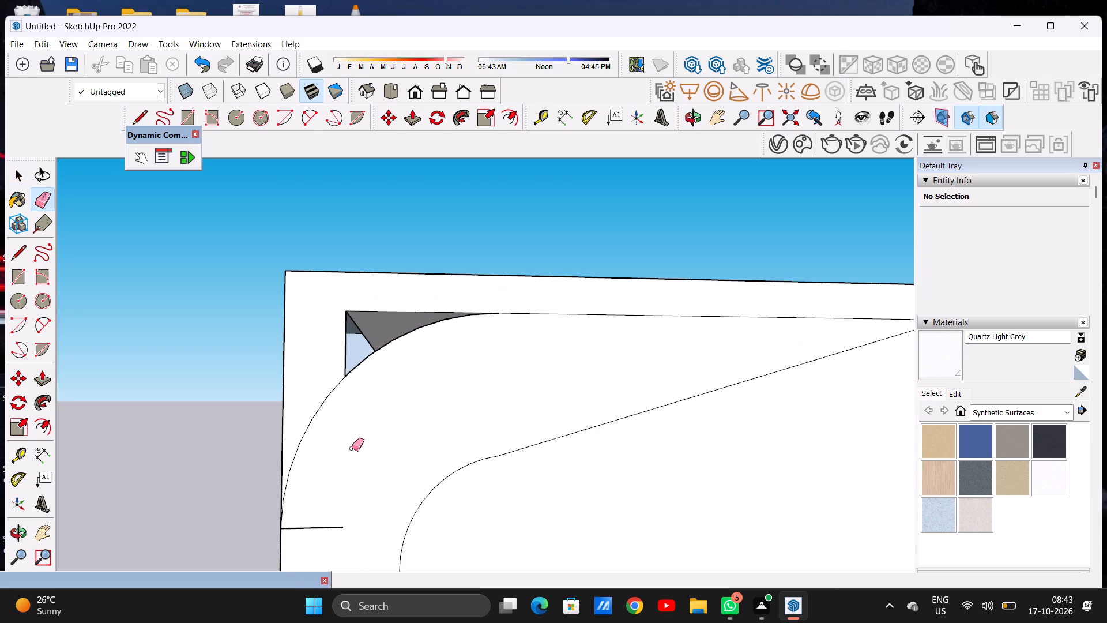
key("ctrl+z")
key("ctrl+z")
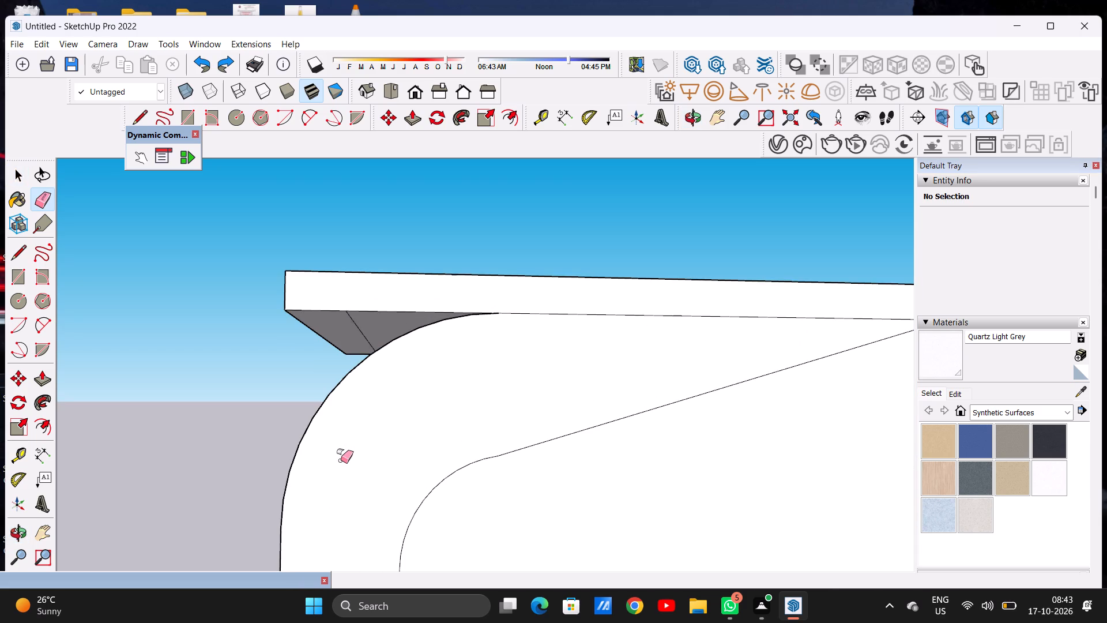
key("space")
Examine the overhanging slab above the rounded-corner block up close and against the whole front facade.
scroll(378, 423, "down", 12)
middle_click_drag(387, 391, 384, 434)
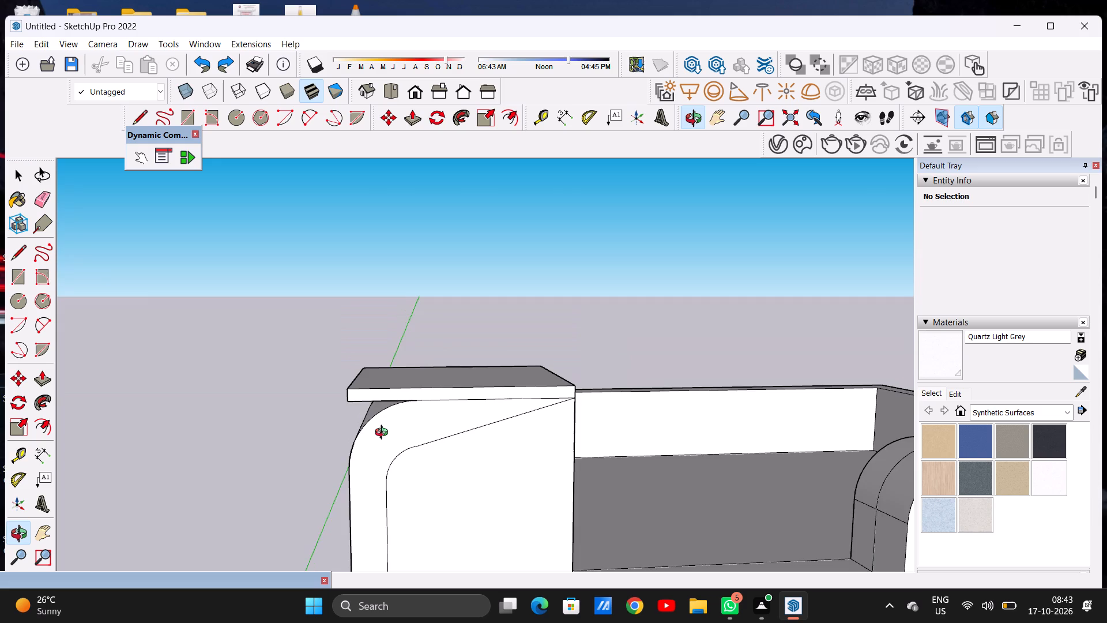
middle_click_drag(384, 434, 380, 434)
scroll(418, 422, "down", 6)
scroll(379, 427, "up", 5)
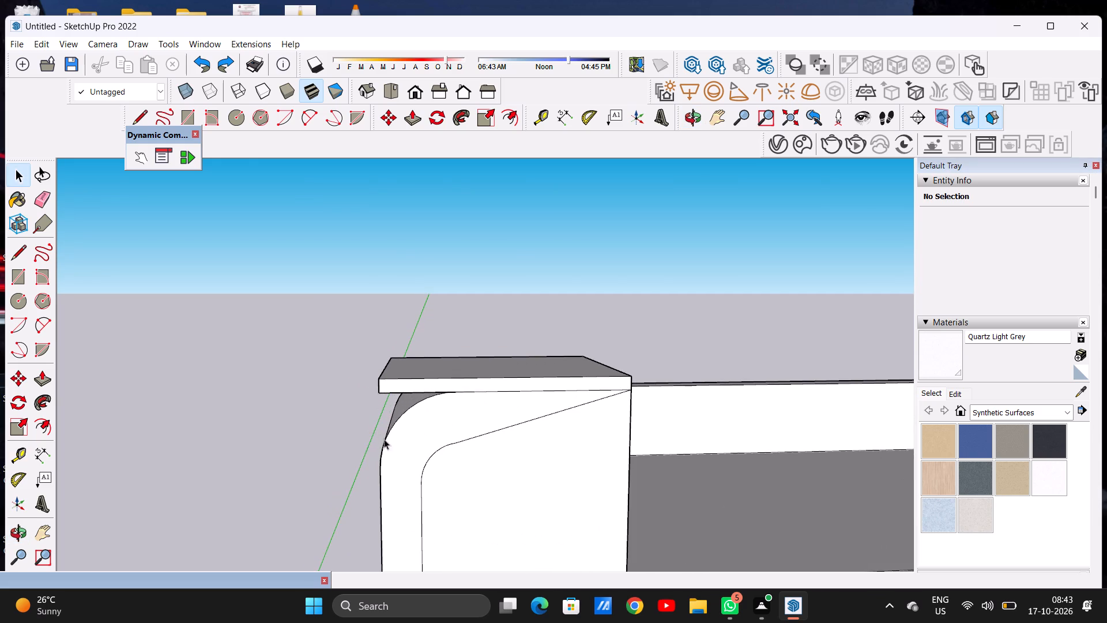
middle_click_drag(398, 438, 444, 444)
scroll(403, 386, "down", 14)
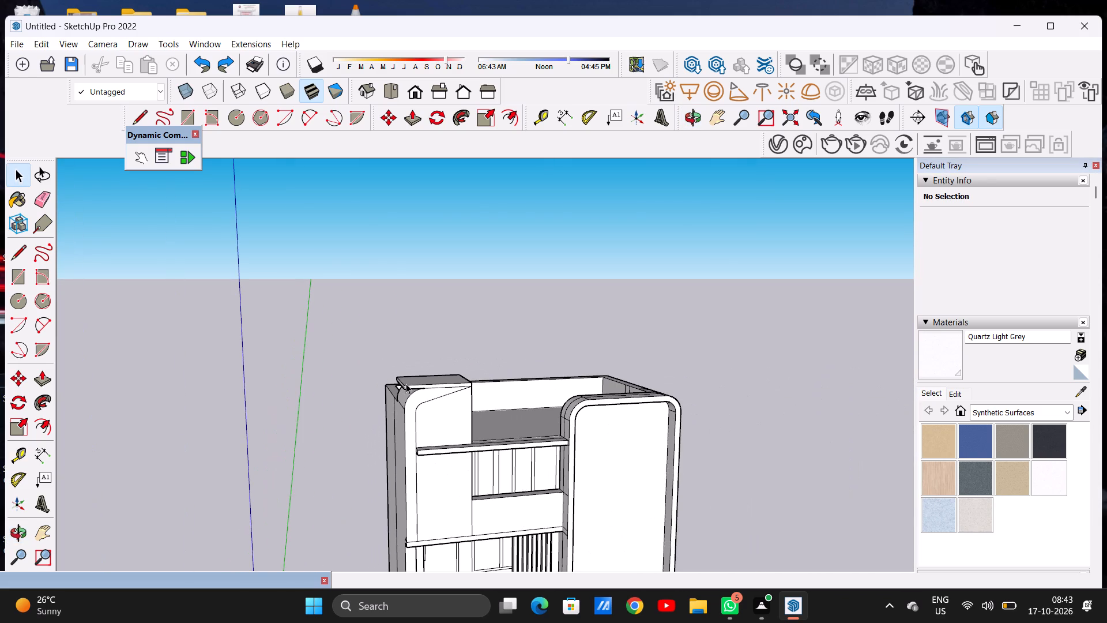
scroll(411, 384, "down", 8)
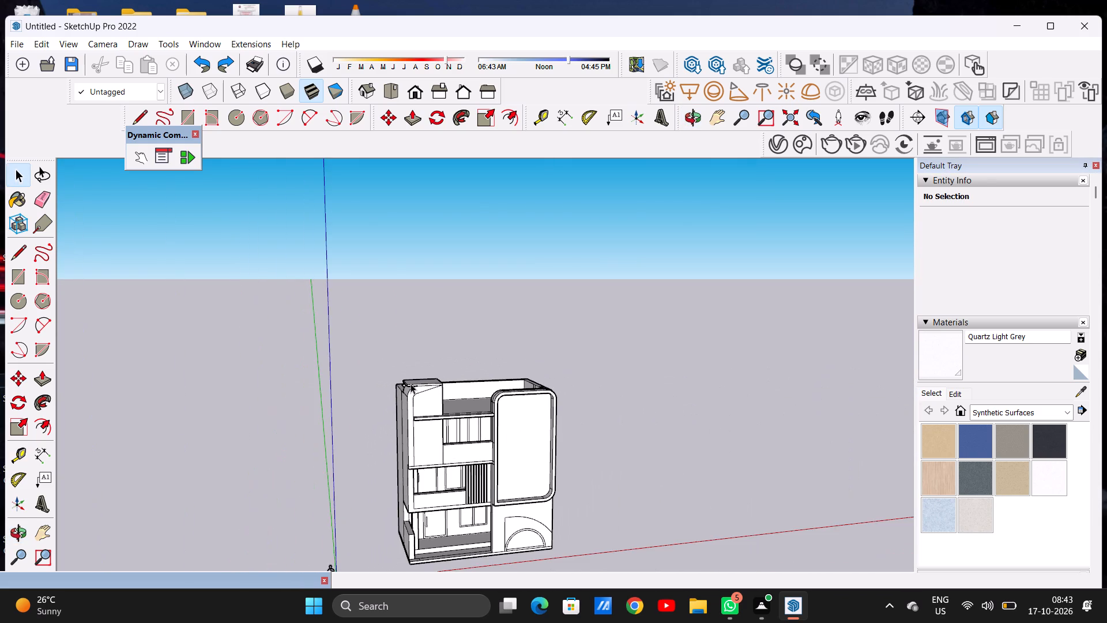
middle_click_drag(423, 421, 356, 402)
scroll(401, 377, "up", 12)
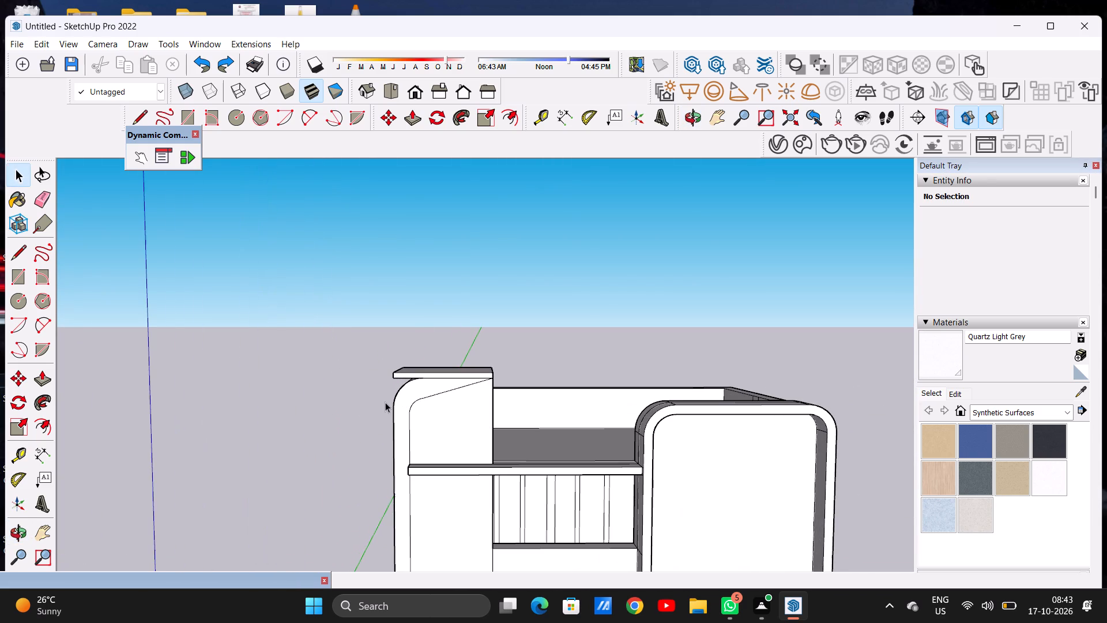
scroll(417, 366, "down", 5)
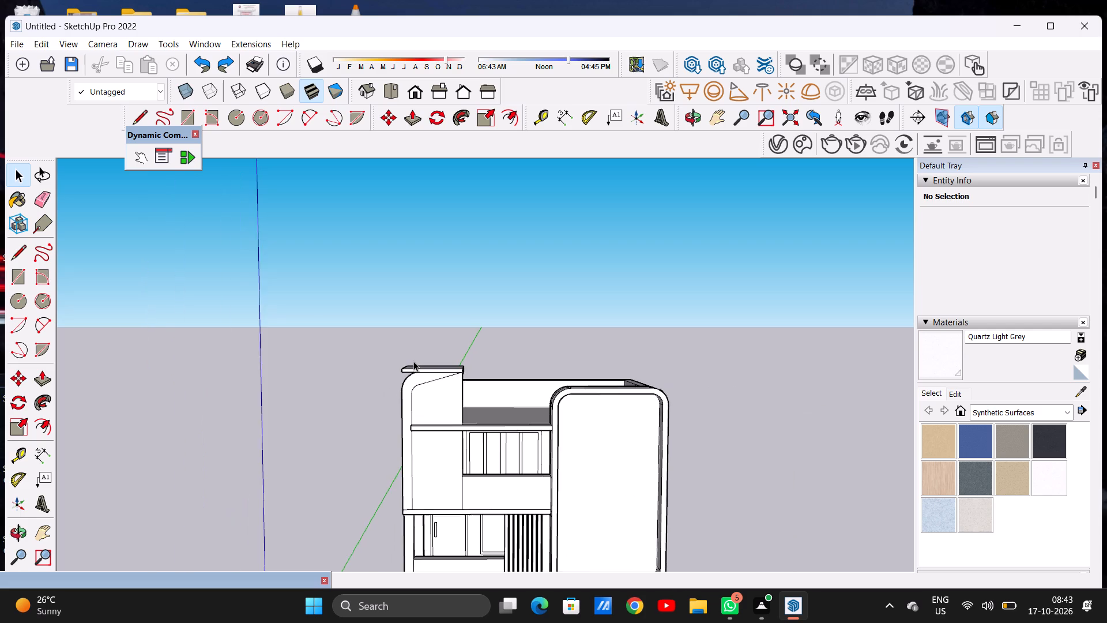
scroll(413, 361, "down", 5)
scroll(428, 375, "up", 8)
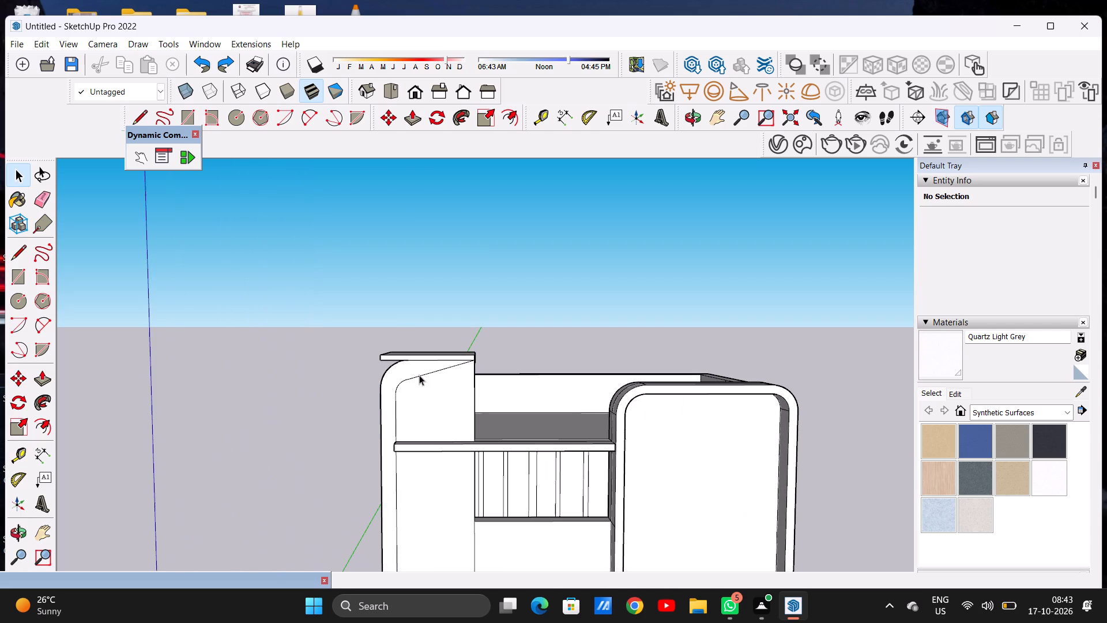
scroll(379, 383, "down", 2)
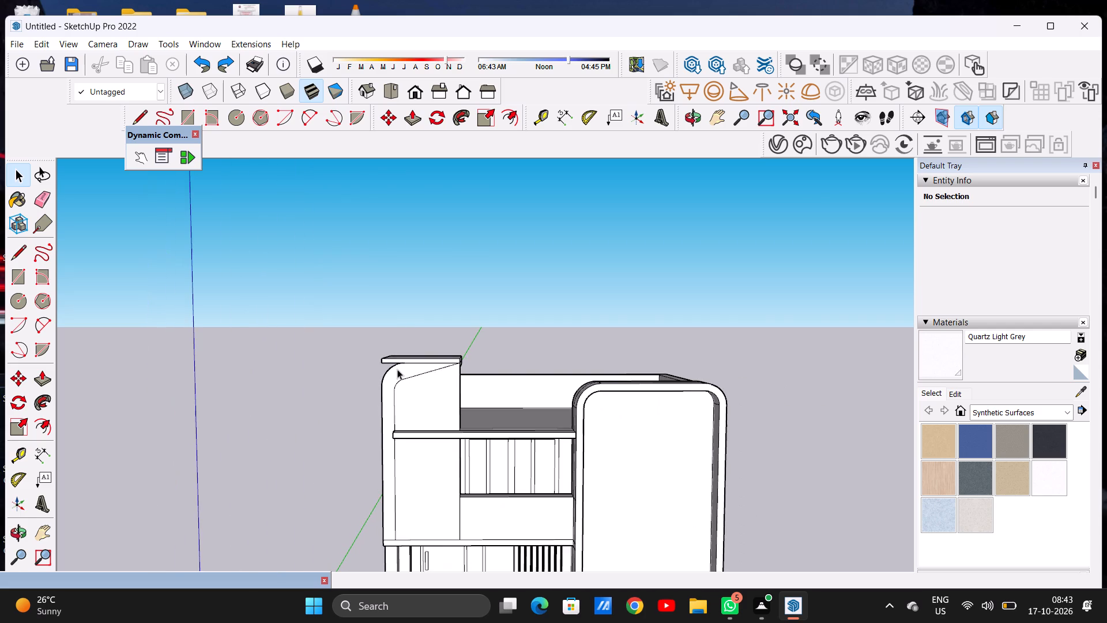
middle_click_drag(391, 360, 449, 368)
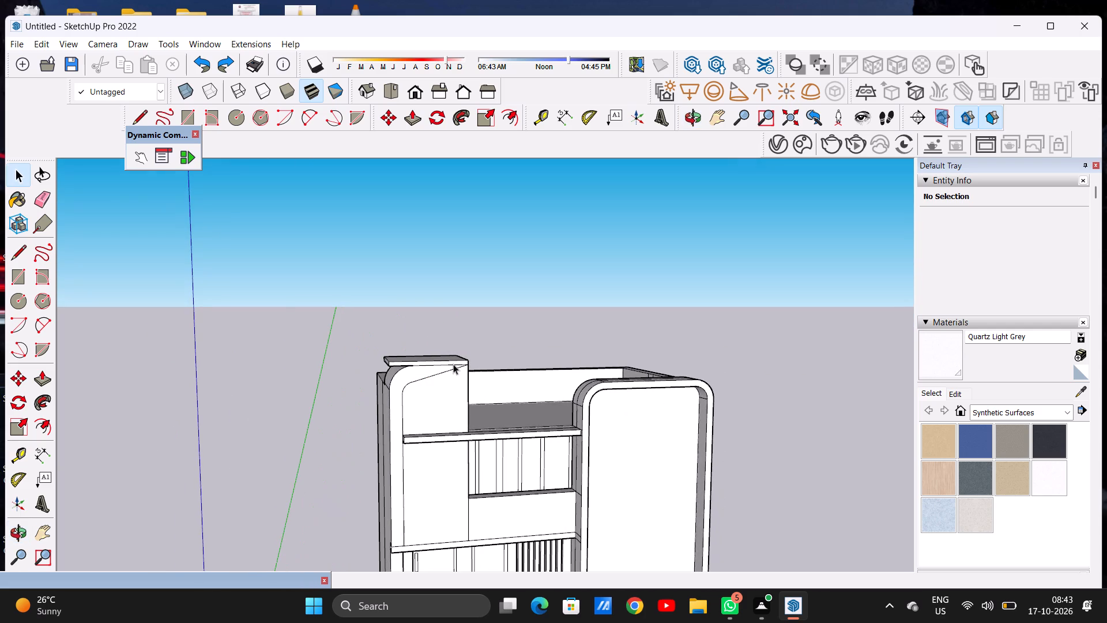
Undo the dividing line under the overhang and the slab's outward side extension.
key("ctrl+z")
key("ctrl+z")
key("space")
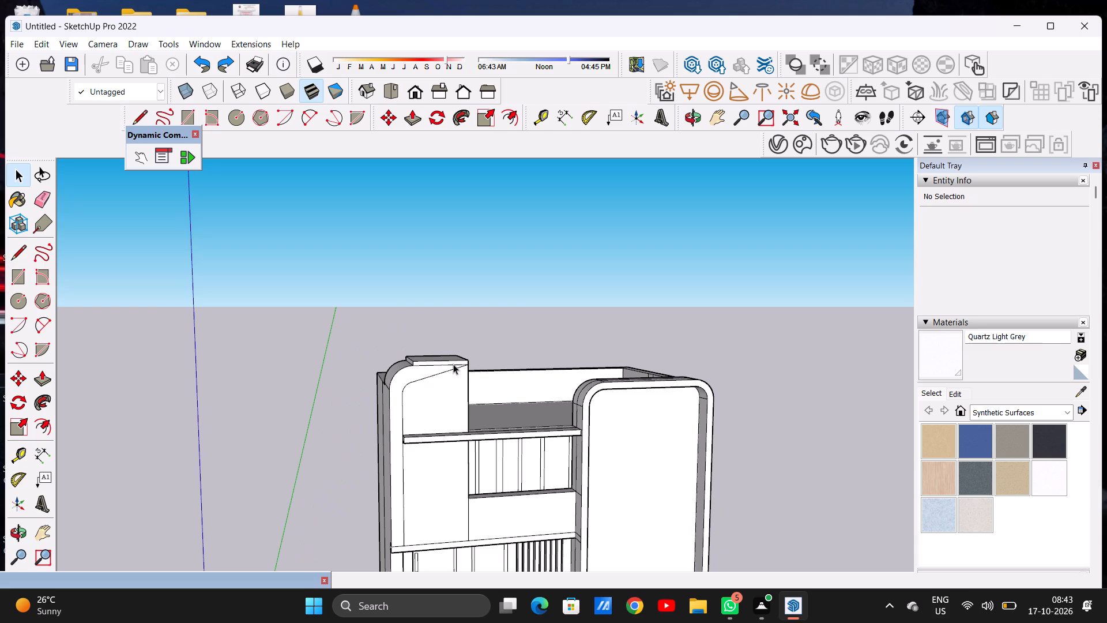
Examine the whole house and its roof with the short slab from the front, from above and from an angle.
scroll(378, 372, "down", 7)
scroll(488, 356, "up", 5)
middle_click_drag(551, 416, 519, 393)
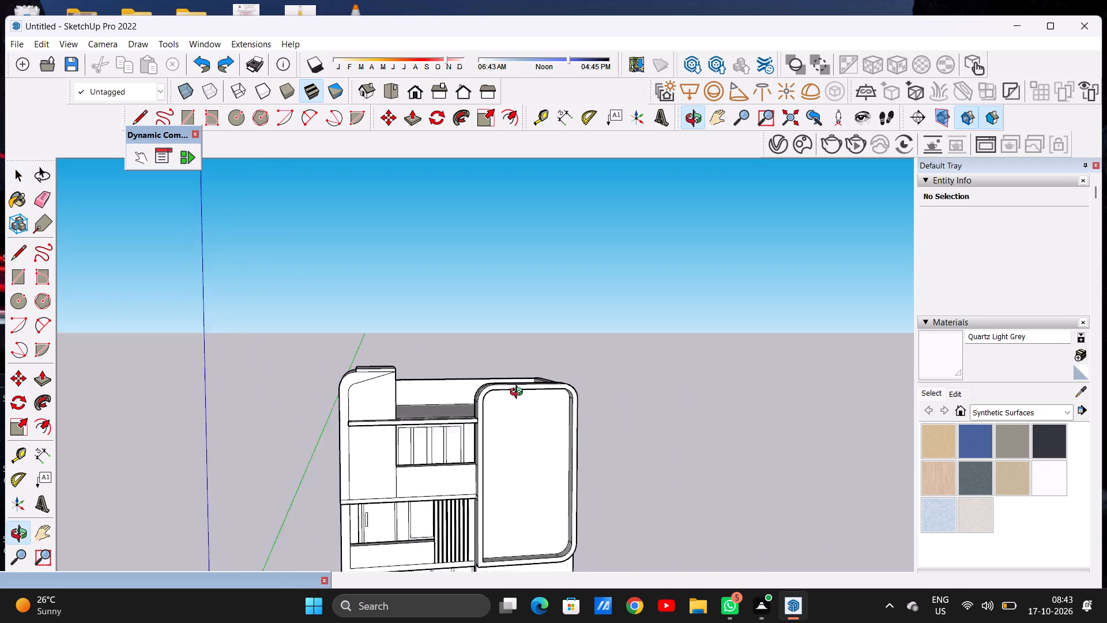
middle_click_drag(519, 393, 495, 451)
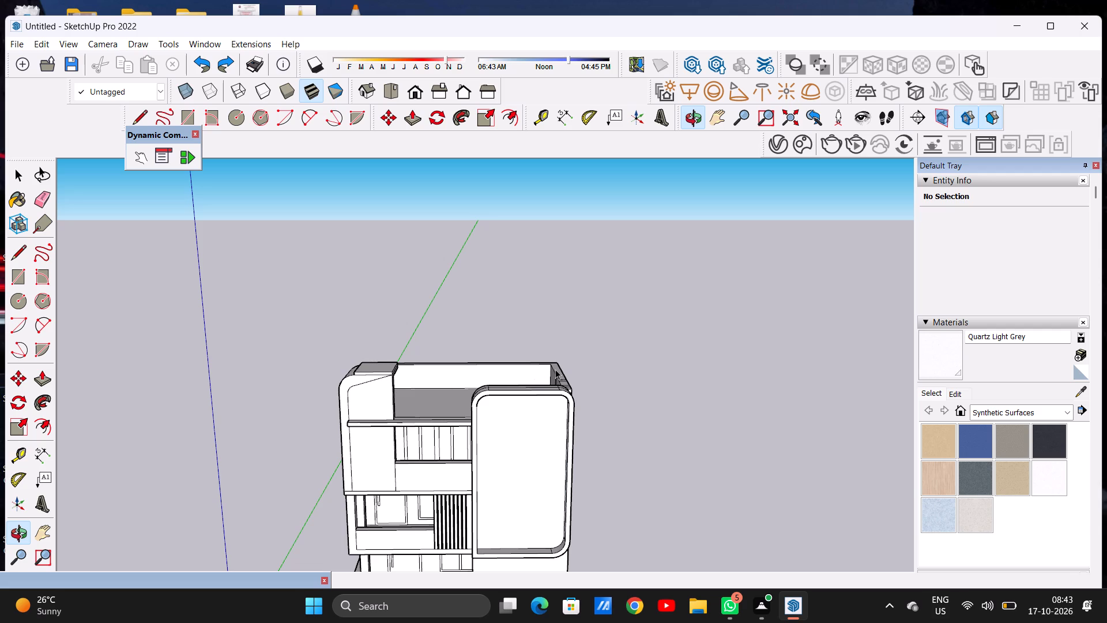
scroll(376, 408, "down", 4)
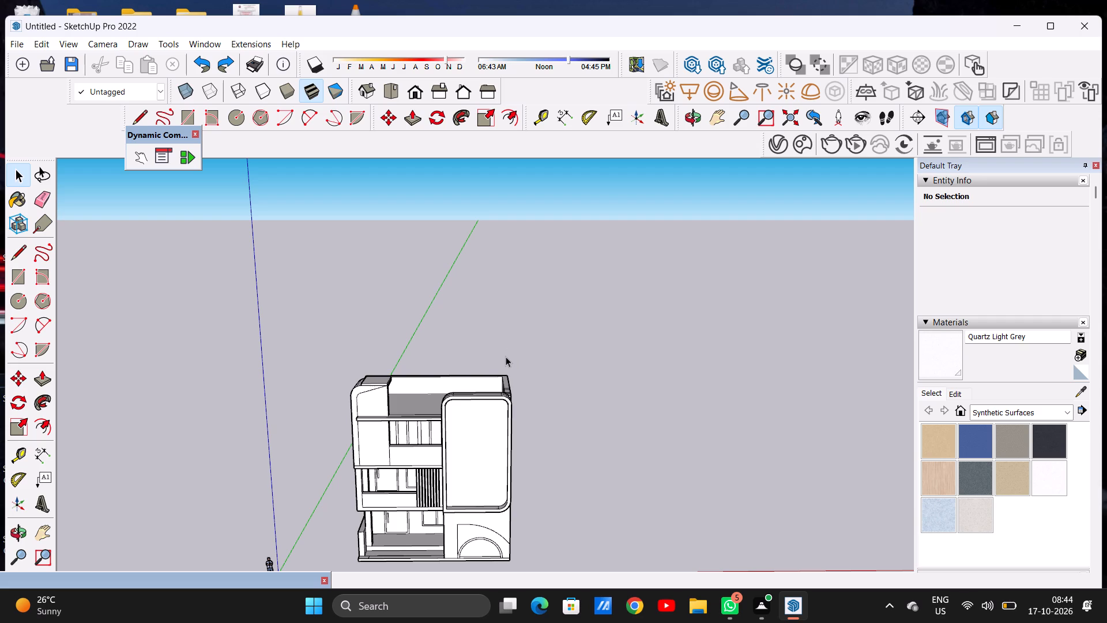
scroll(506, 356, "down", 5)
scroll(524, 389, "up", 18)
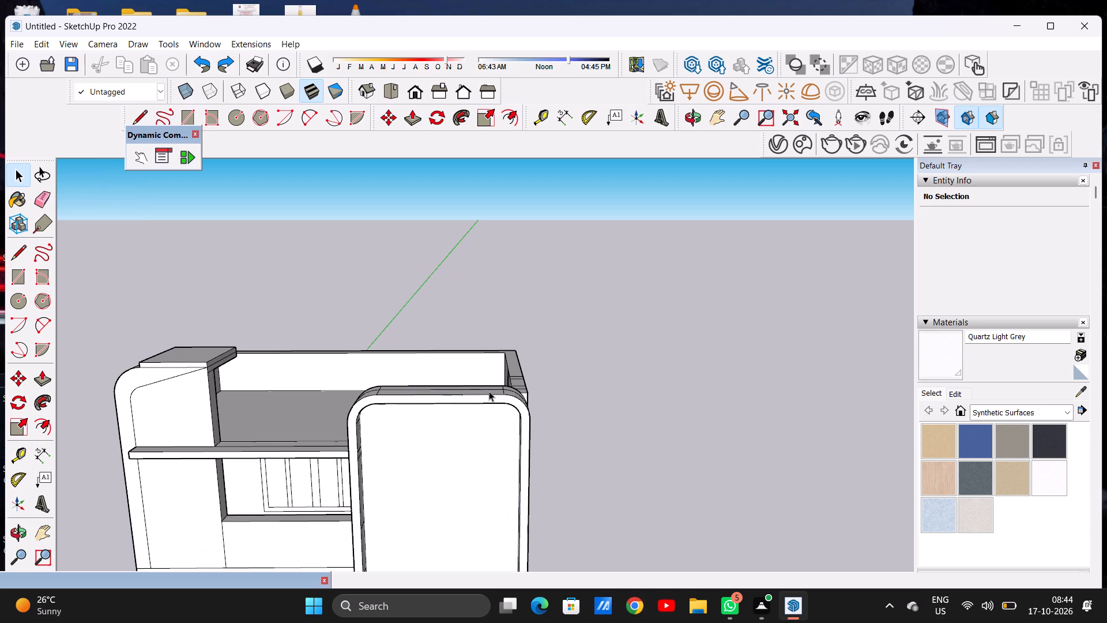
scroll(362, 392, "down", 6)
middle_click_drag(447, 404, 424, 505)
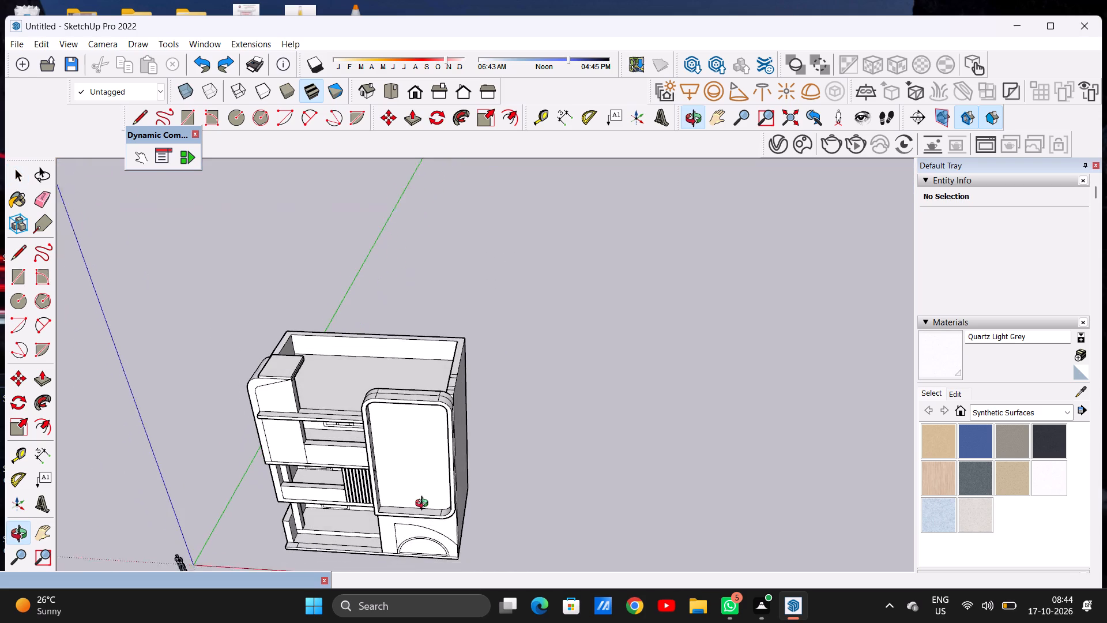
middle_click_drag(424, 505, 329, 505)
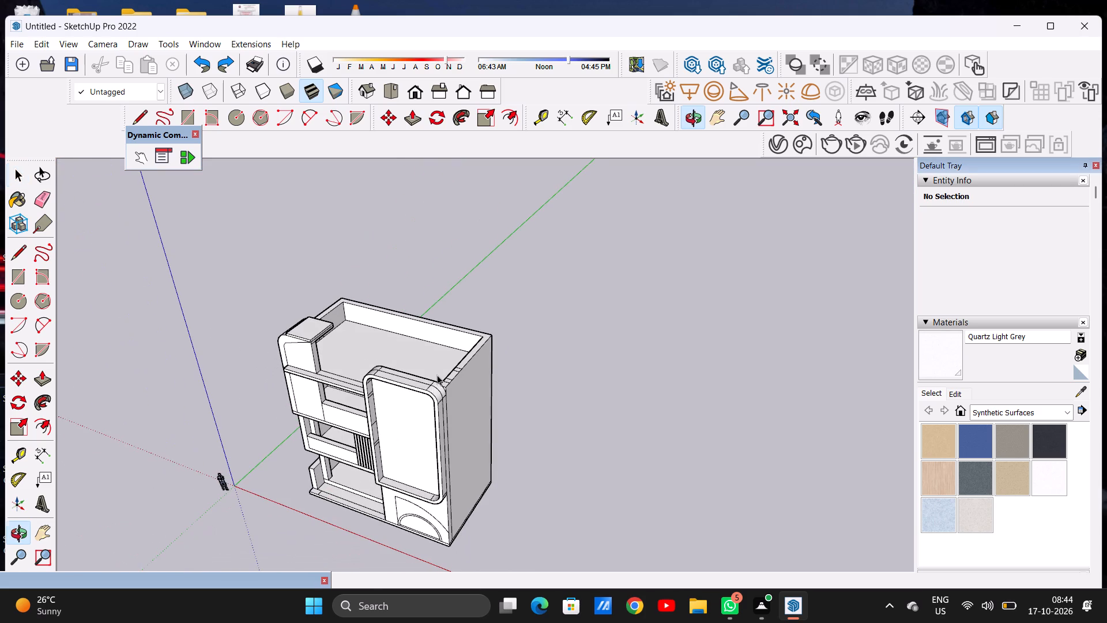
scroll(437, 375, "up", 6)
scroll(420, 393, "down", 6)
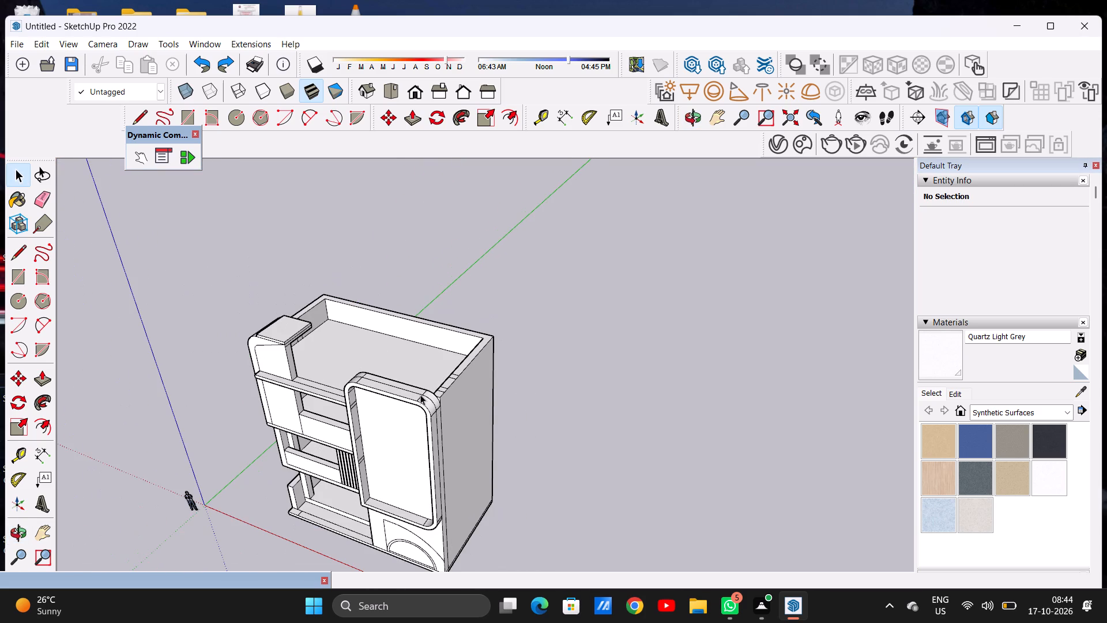
Push/Pull the small front strip on the side parapet's top up into a post reaching the roof slab above the rounded-corner block.
key("p")
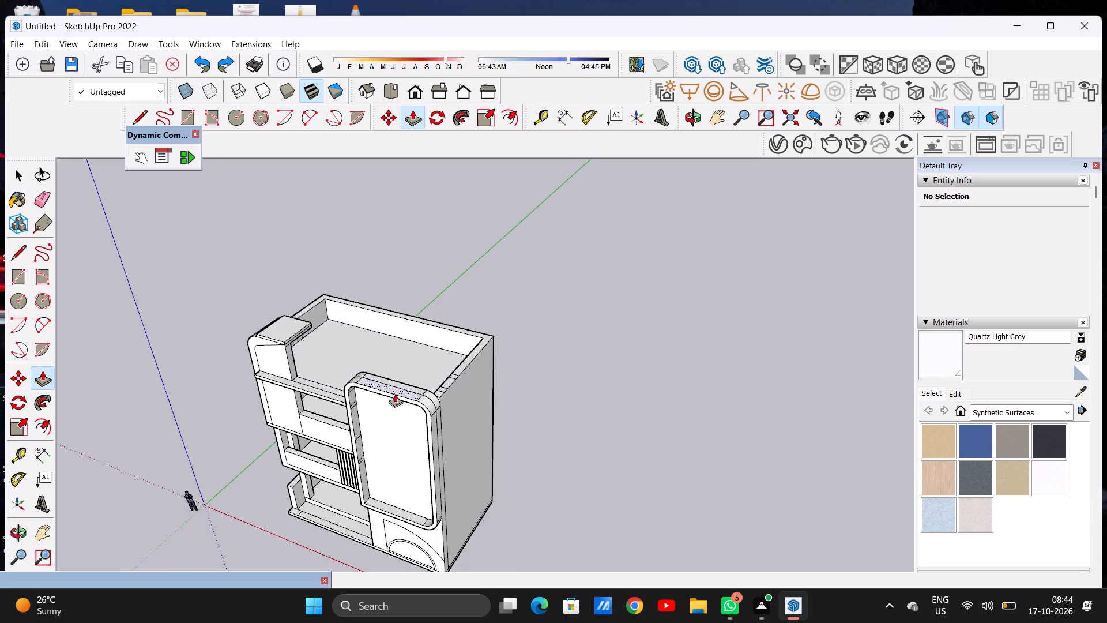
scroll(395, 393, "up", 10)
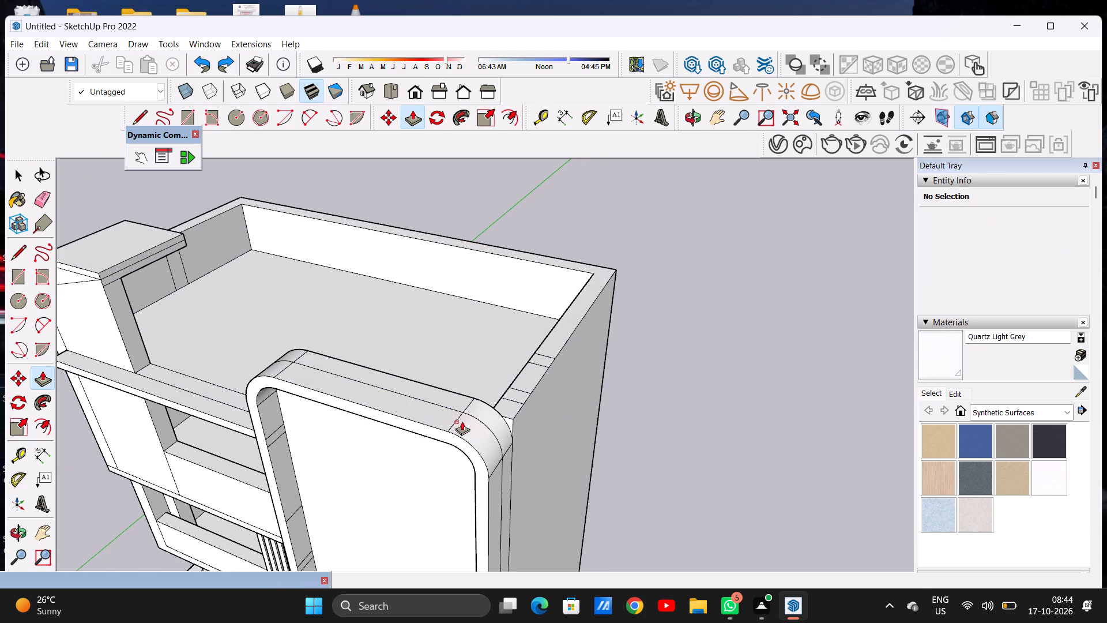
key("space")
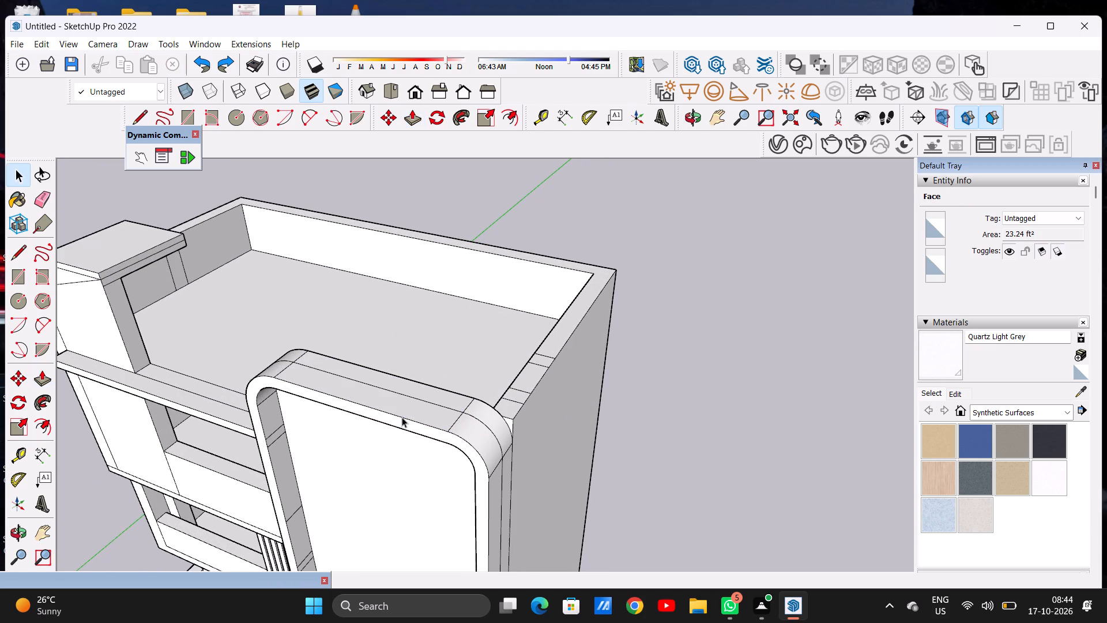
scroll(419, 420, "down", 4)
scroll(487, 401, "up", 5)
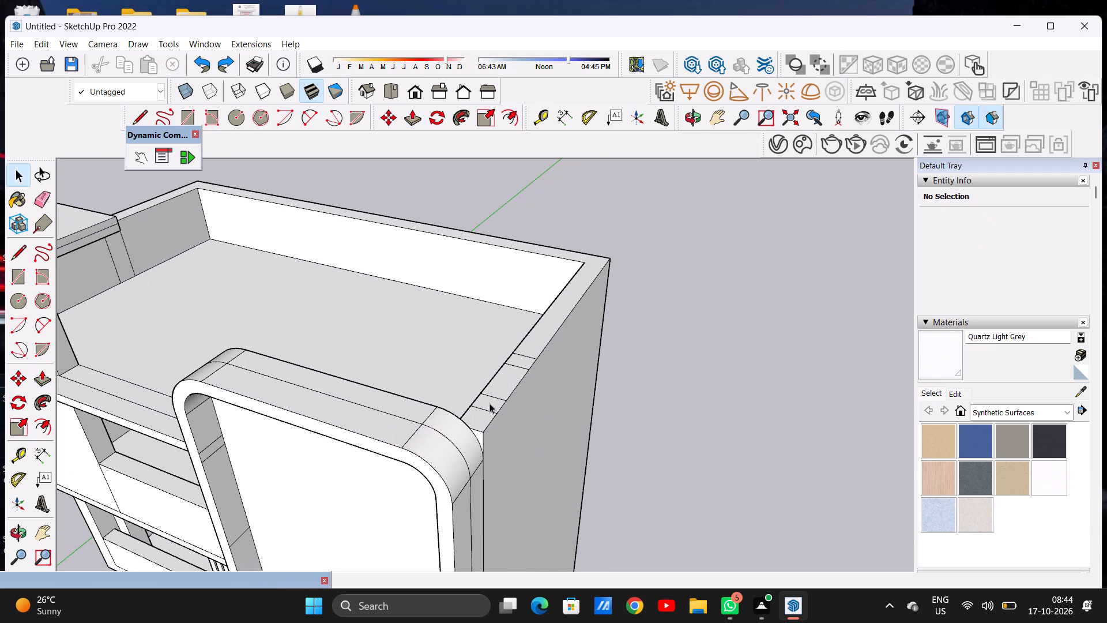
key("p")
scroll(500, 395, "up", 4)
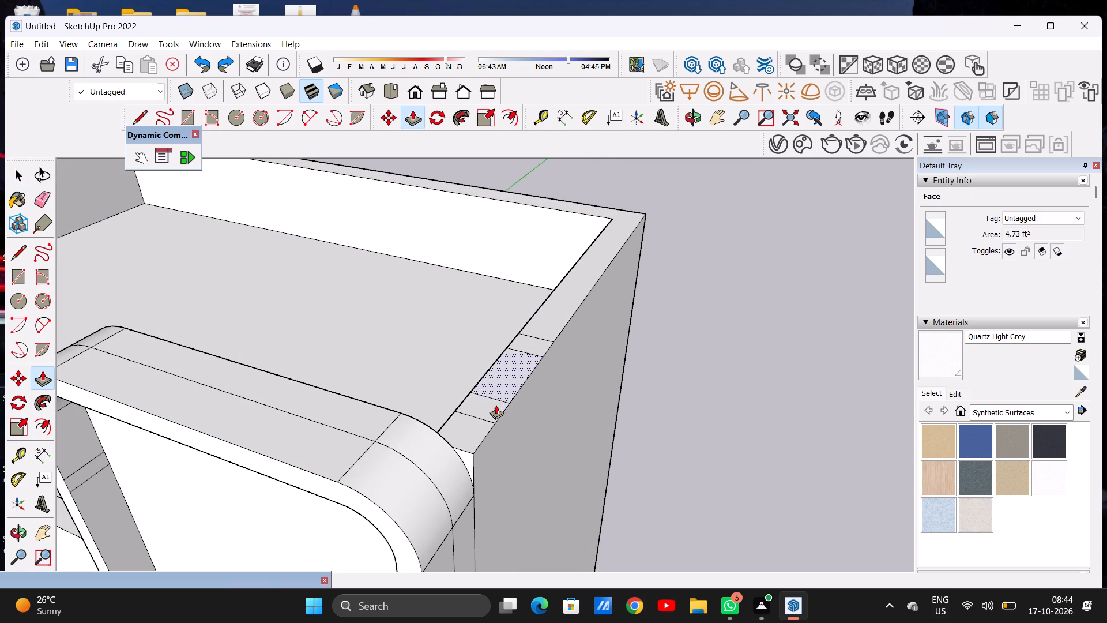
left_click(496, 405)
scroll(515, 321, "down", 6)
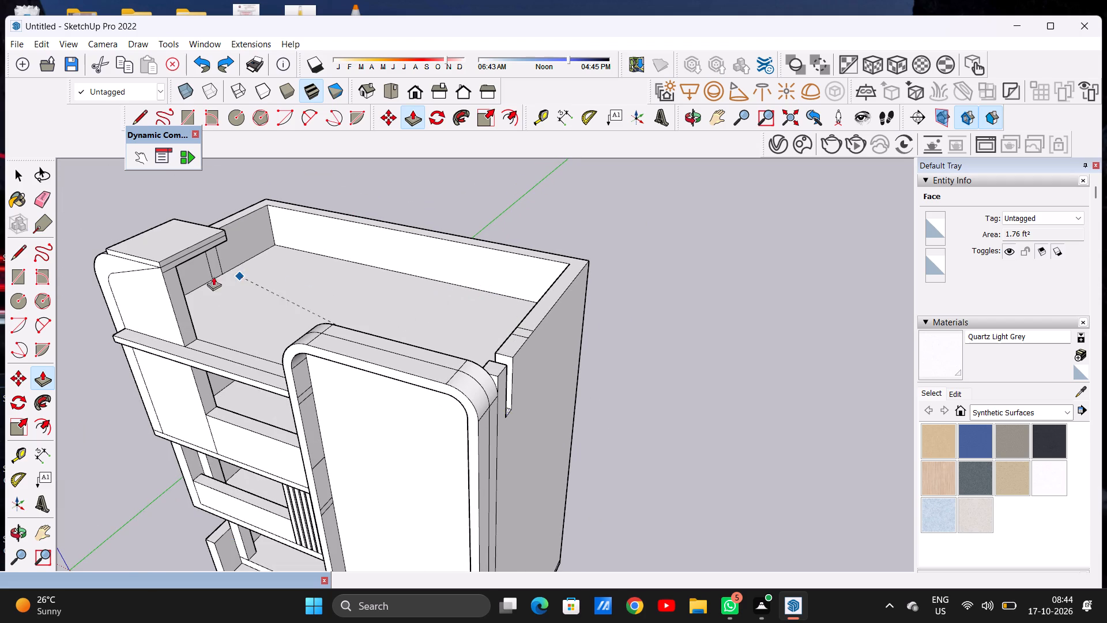
left_click(164, 261)
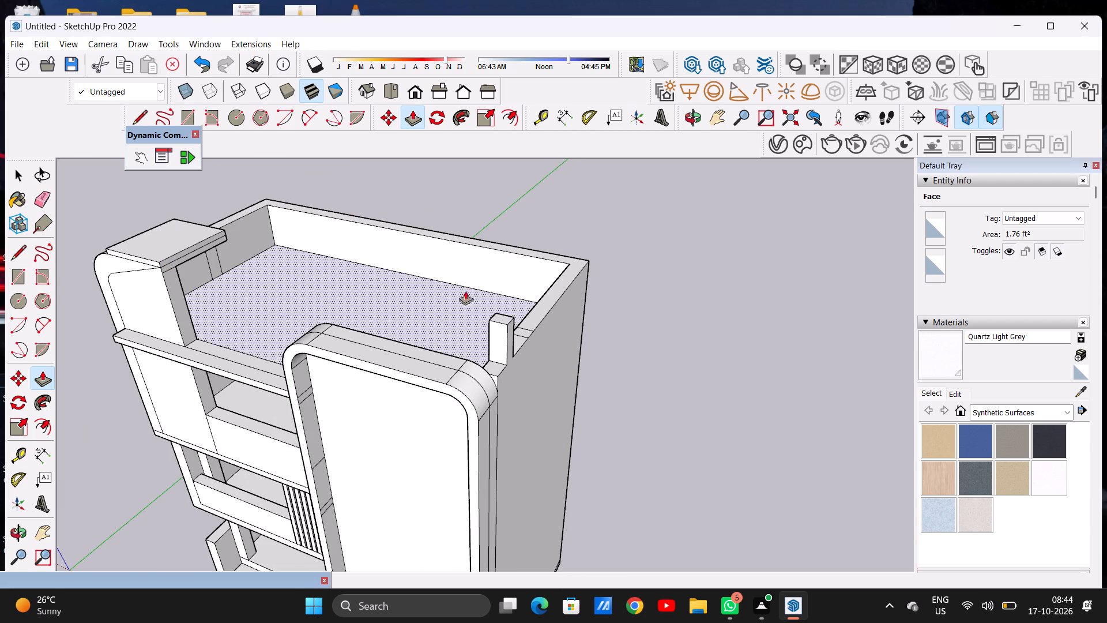
Push/Pull the second small strip on the side parapet up into a post level with the front post's top.
scroll(521, 329, "up", 10)
left_click(526, 327)
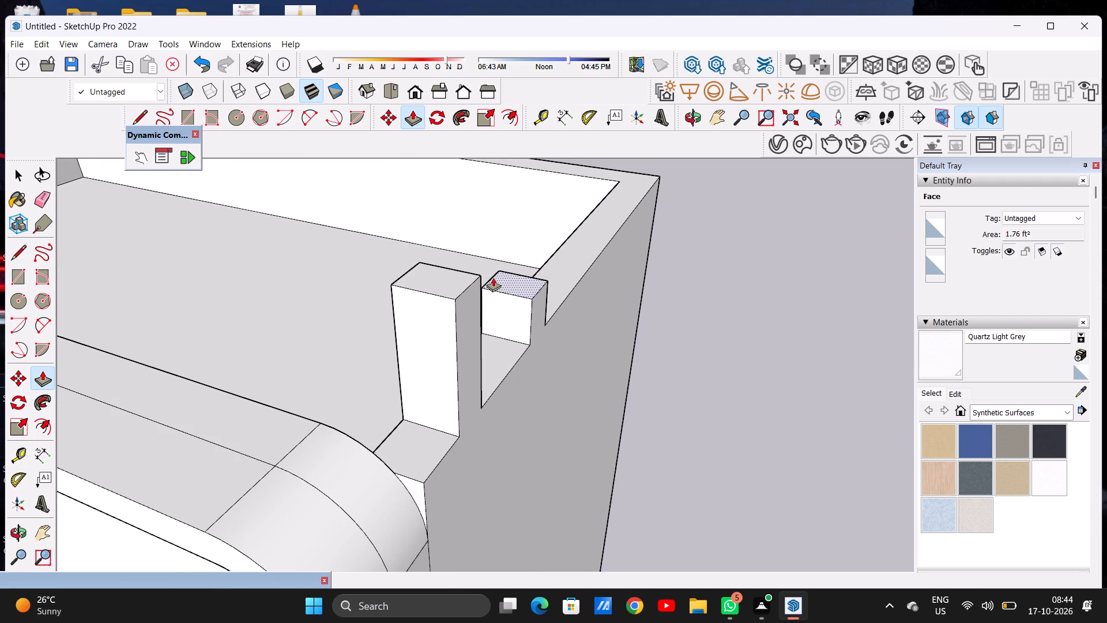
left_click(453, 298)
key("space")
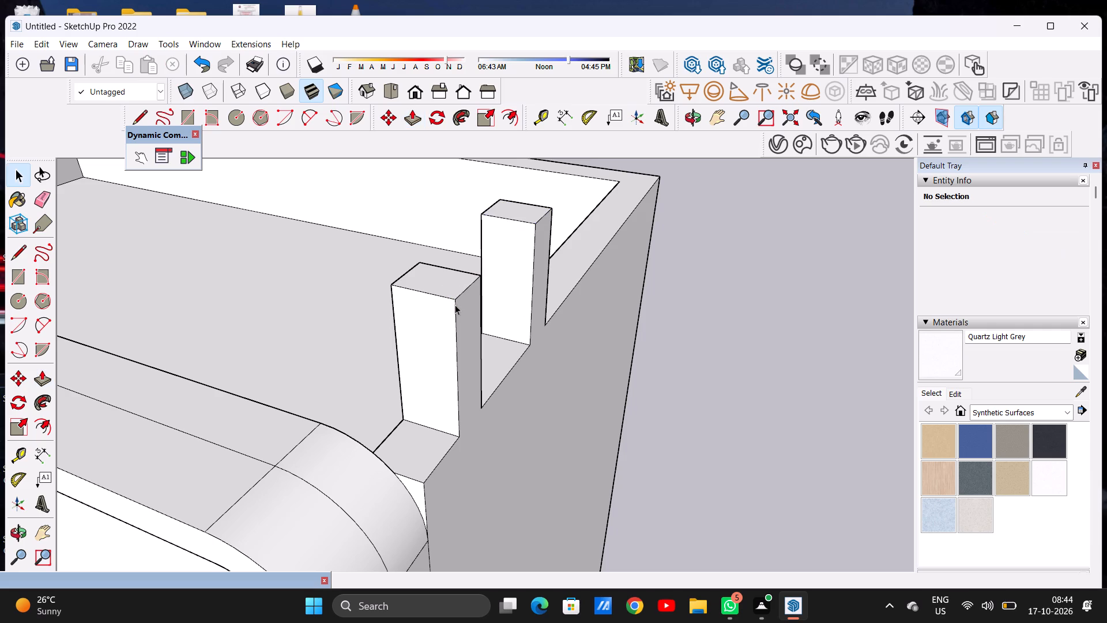
Raise the top face of the roof slab over the rounded-corner block slightly to thicken the slab.
scroll(428, 328, "down", 20)
scroll(428, 328, "down", 7)
scroll(323, 320, "up", 2)
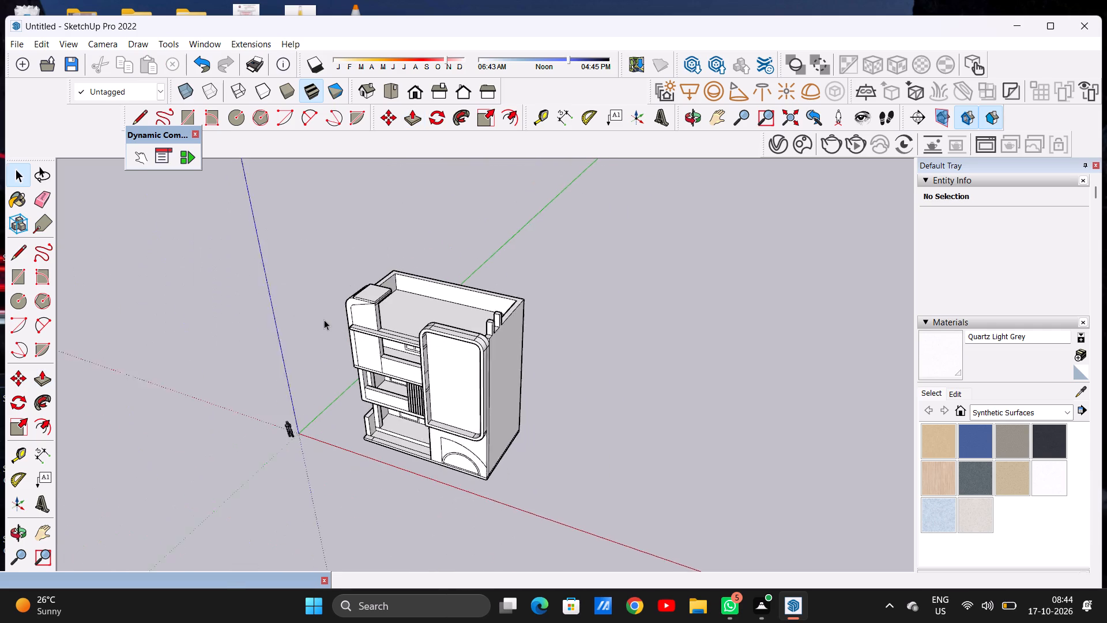
scroll(324, 320, "up", 5)
middle_click_drag(458, 305, 559, 231)
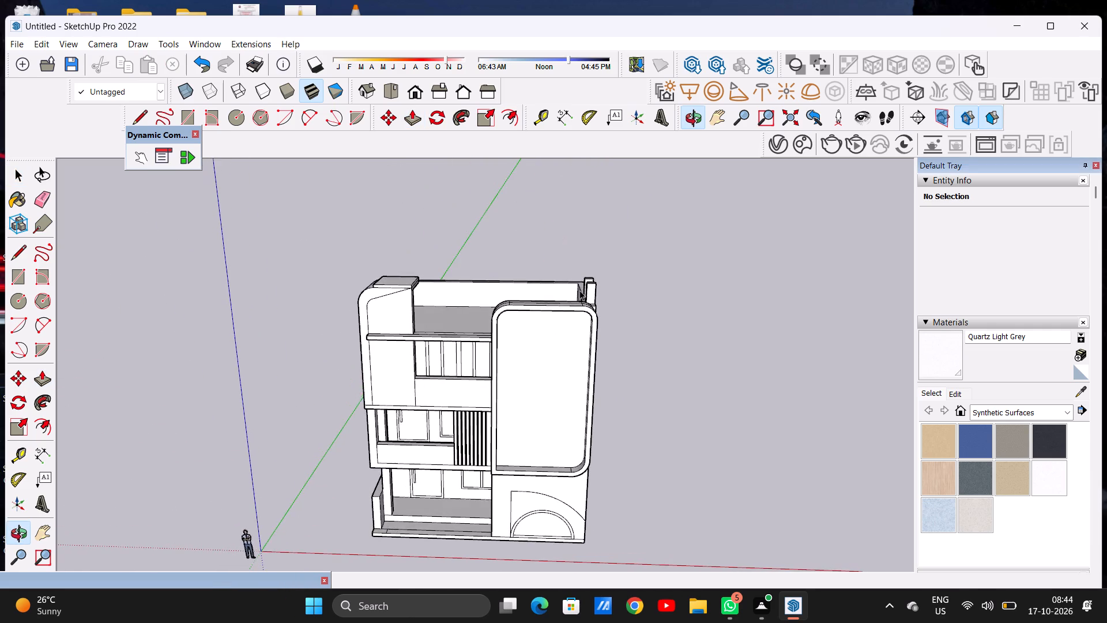
scroll(579, 309, "up", 6)
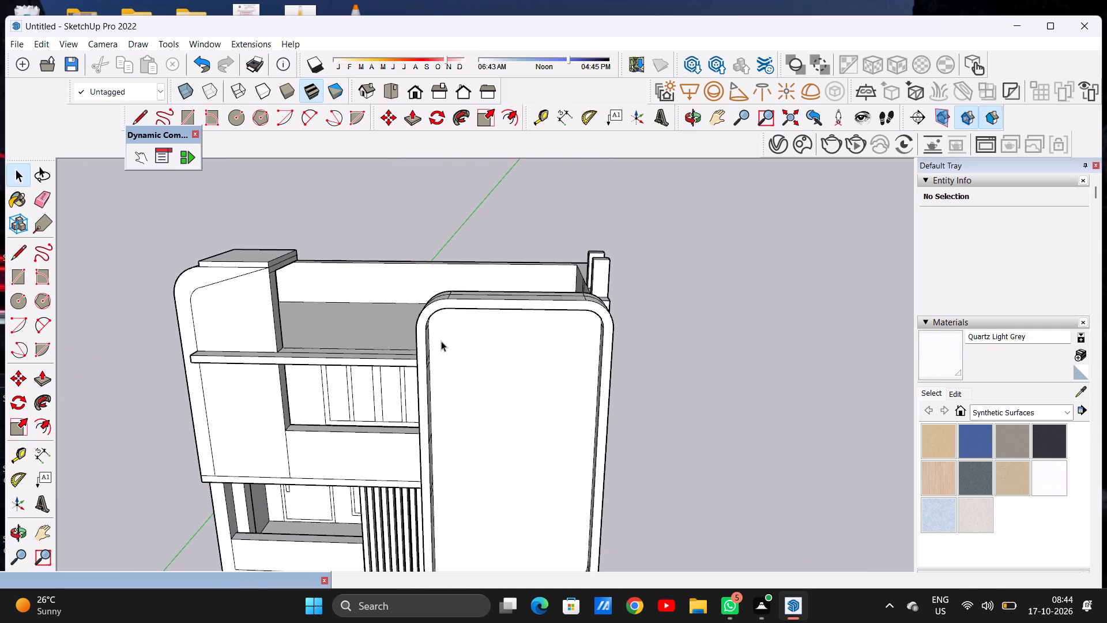
scroll(435, 322, "down", 6)
scroll(308, 282, "up", 8)
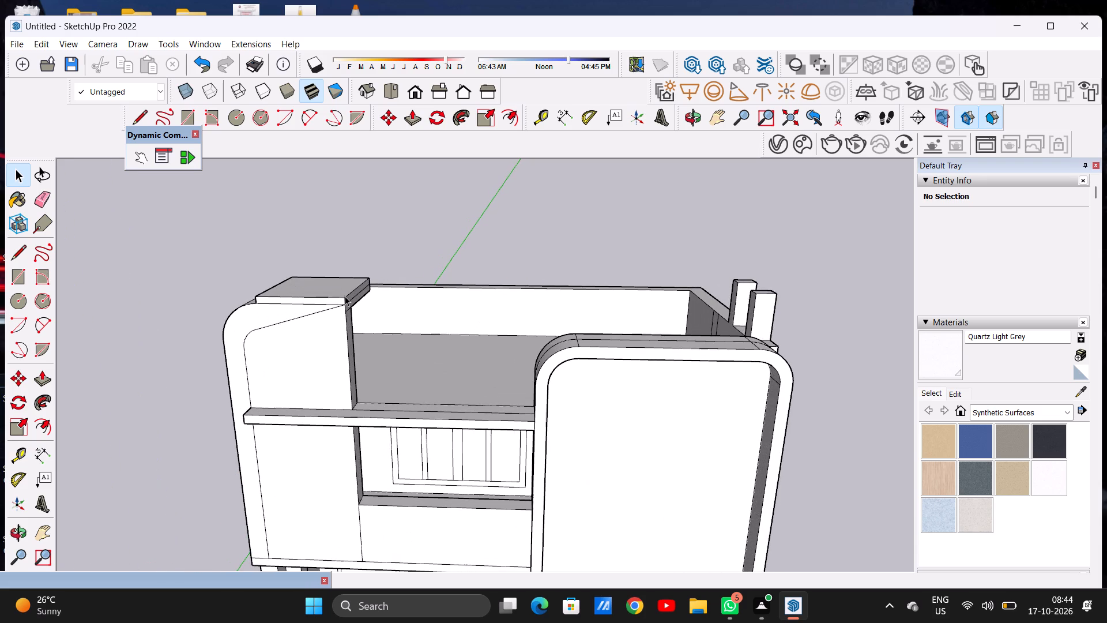
key("p")
scroll(338, 291, "up", 4)
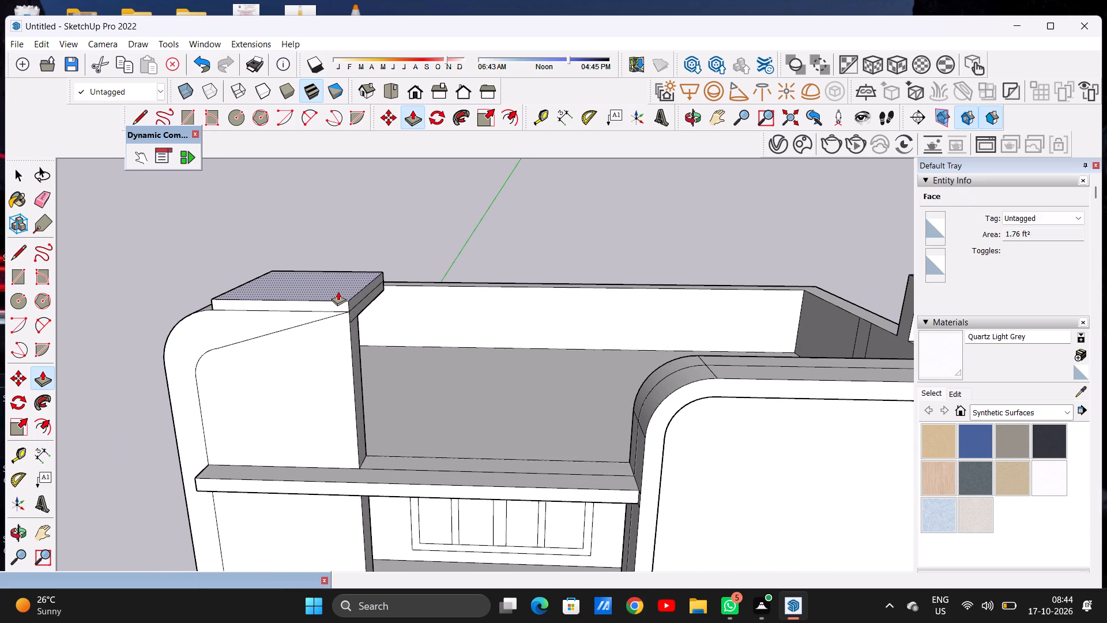
left_click(338, 291)
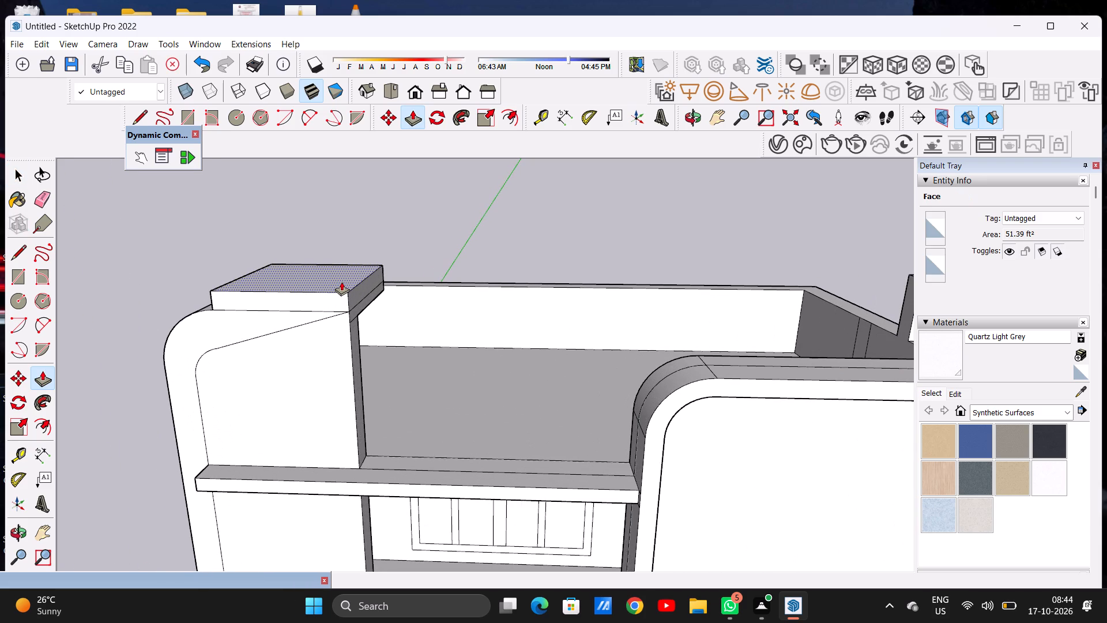
left_click(341, 282)
key("space")
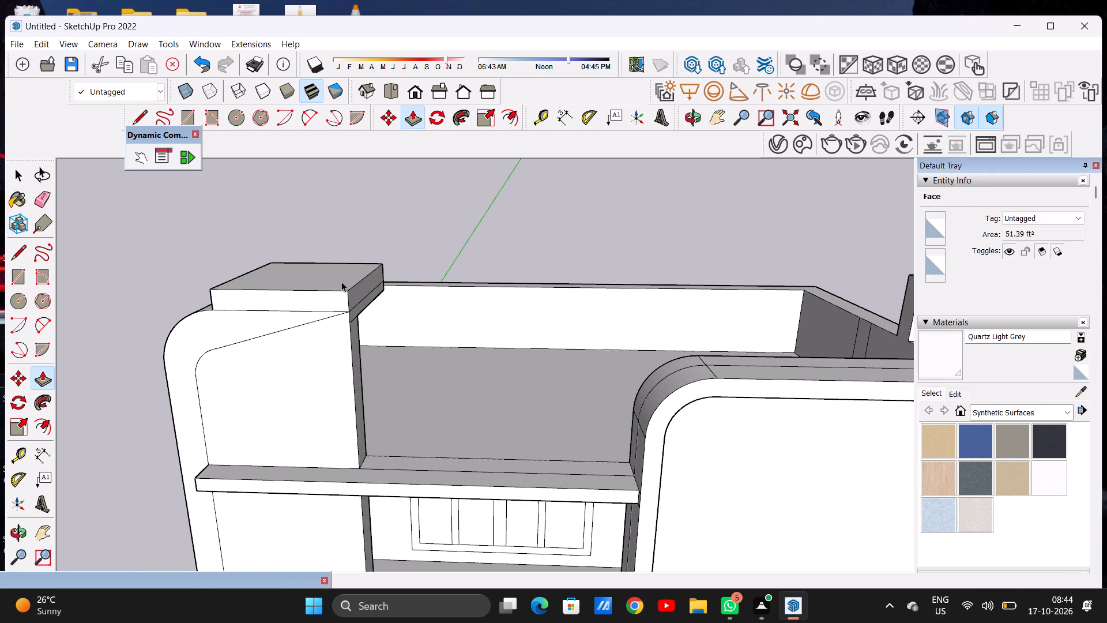
Draw a line across the thickened slab's inner side face, from its front vertical edge to its rear vertical edge, splitting the added thickness.
scroll(268, 346, "down", 7)
middle_click_drag(375, 333, 294, 307)
scroll(344, 306, "up", 2)
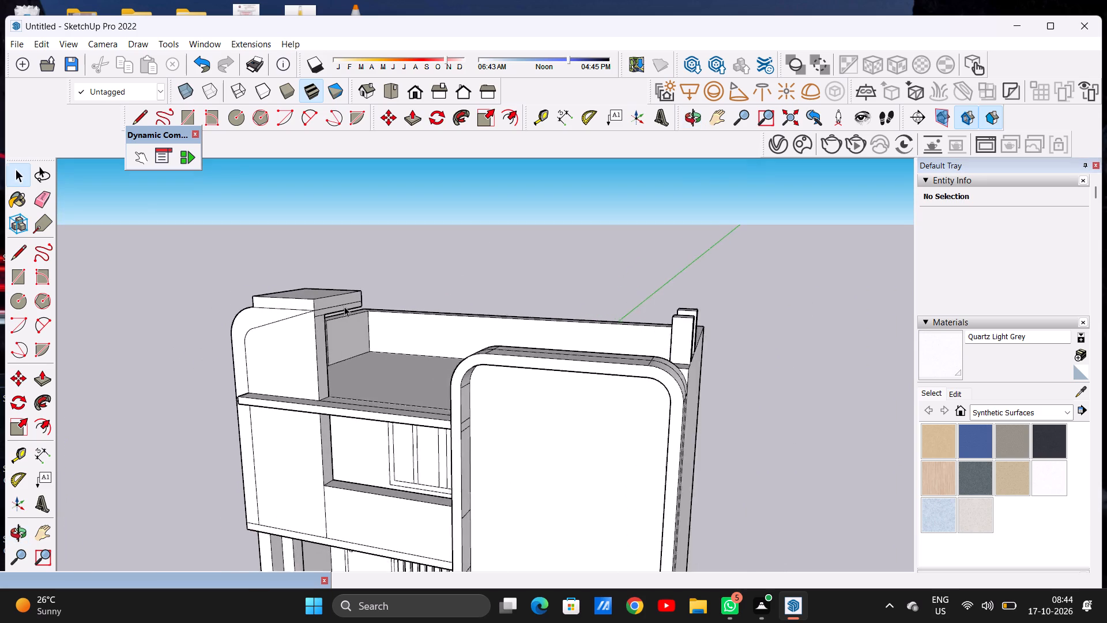
scroll(344, 306, "up", 4)
key("l")
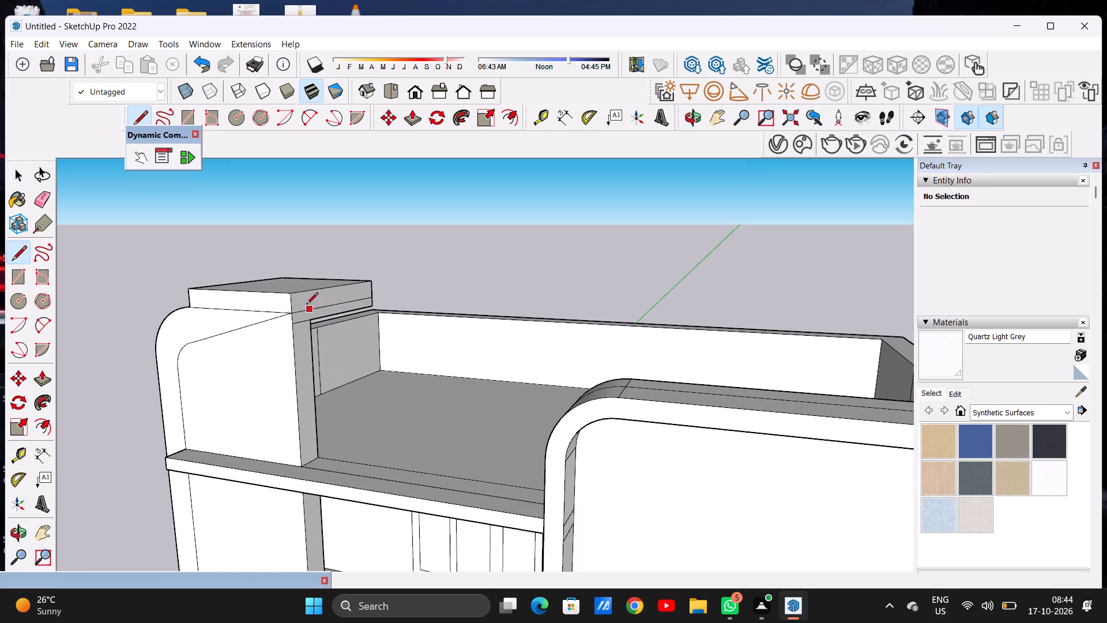
scroll(297, 297, "up", 10)
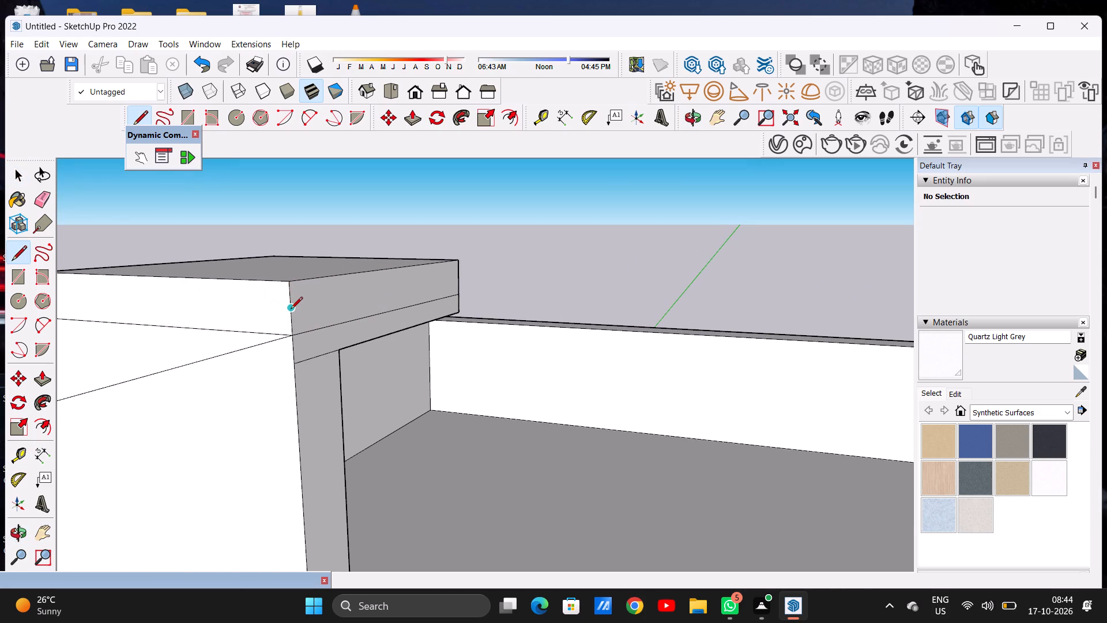
left_click(291, 310)
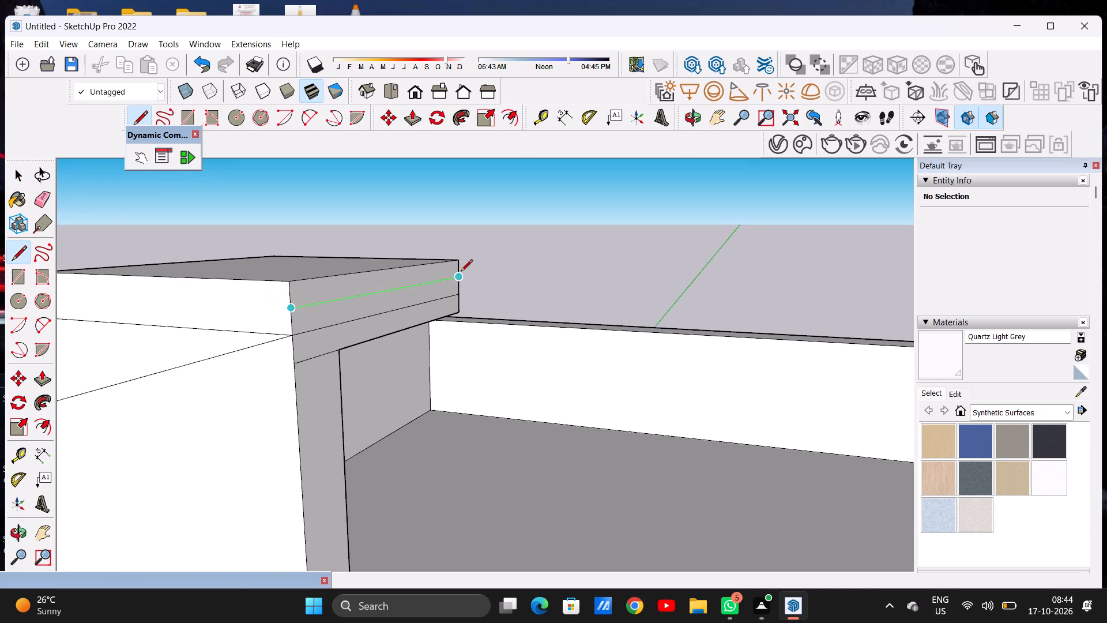
left_click(461, 272)
key("space")
Push/Pull the top strip of the slab's side face across the terrace to the outer face of the parapet posts.
type("P")
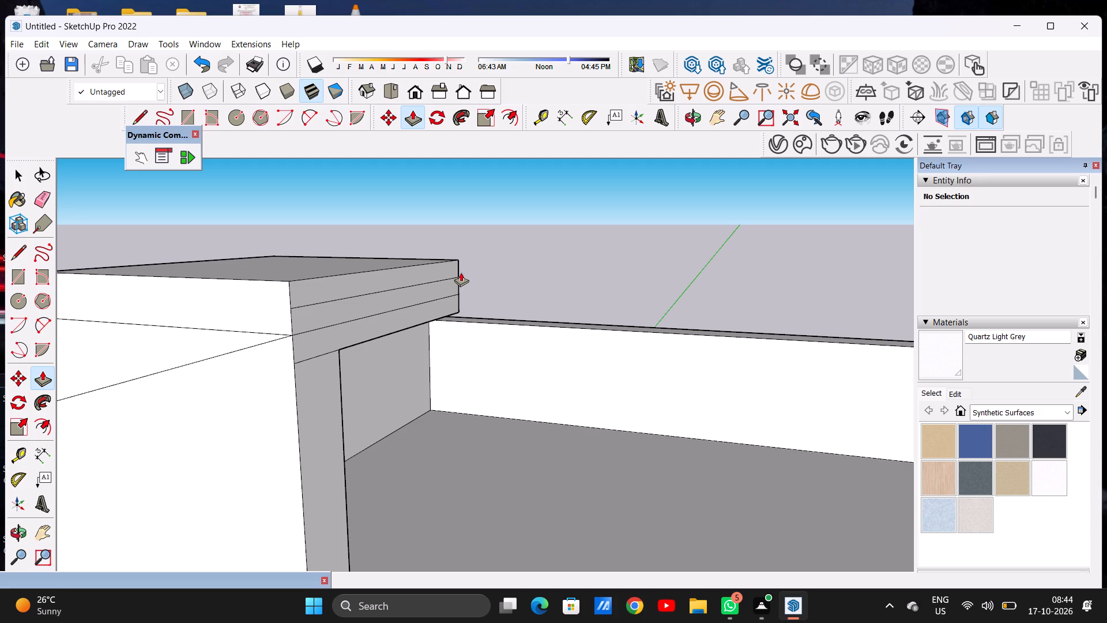
left_click(319, 280)
scroll(651, 274, "down", 20)
scroll(651, 274, "down", 7)
scroll(708, 272, "up", 10)
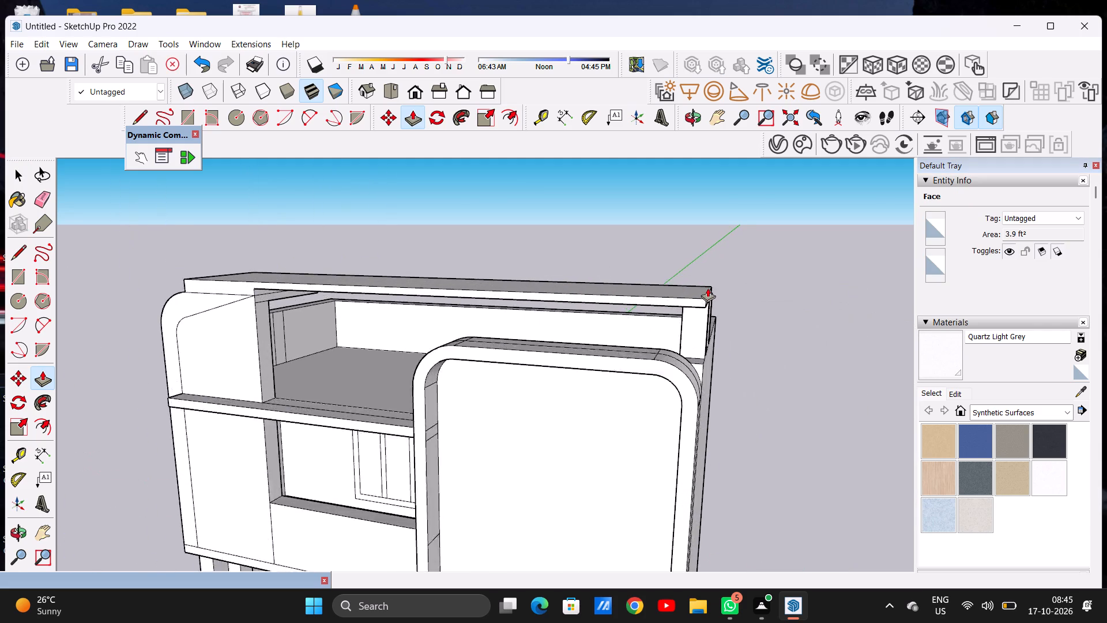
scroll(707, 288, "up", 8)
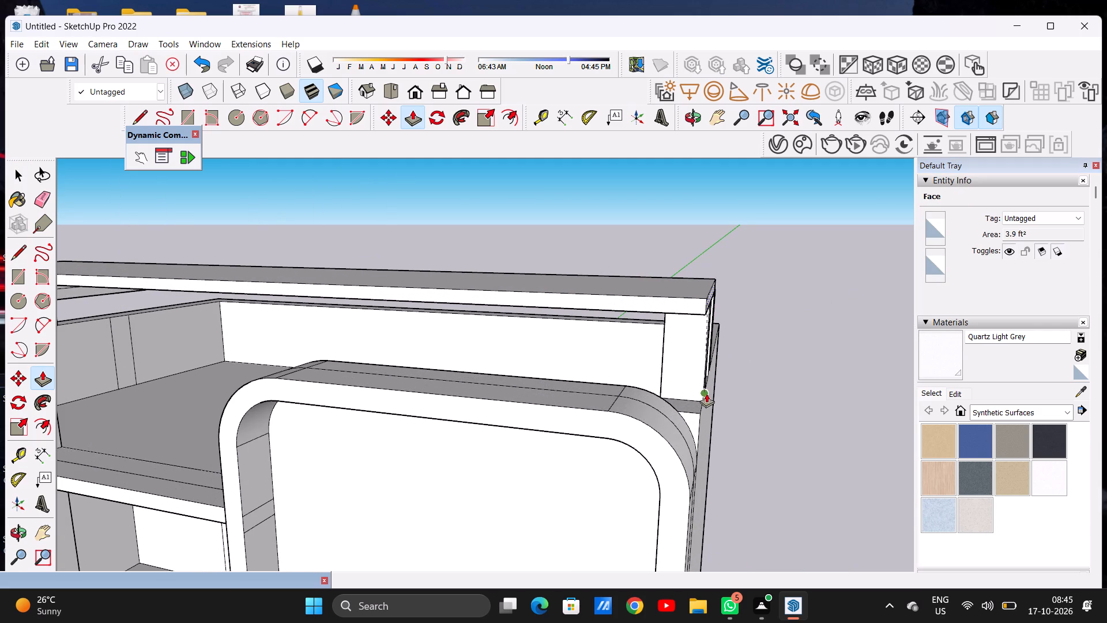
left_click(702, 400)
Push/Pull the extended roof slab's long rear face until it is flush with the back of the rear post.
scroll(542, 341, "down", 6)
middle_click_drag(686, 320, 655, 321)
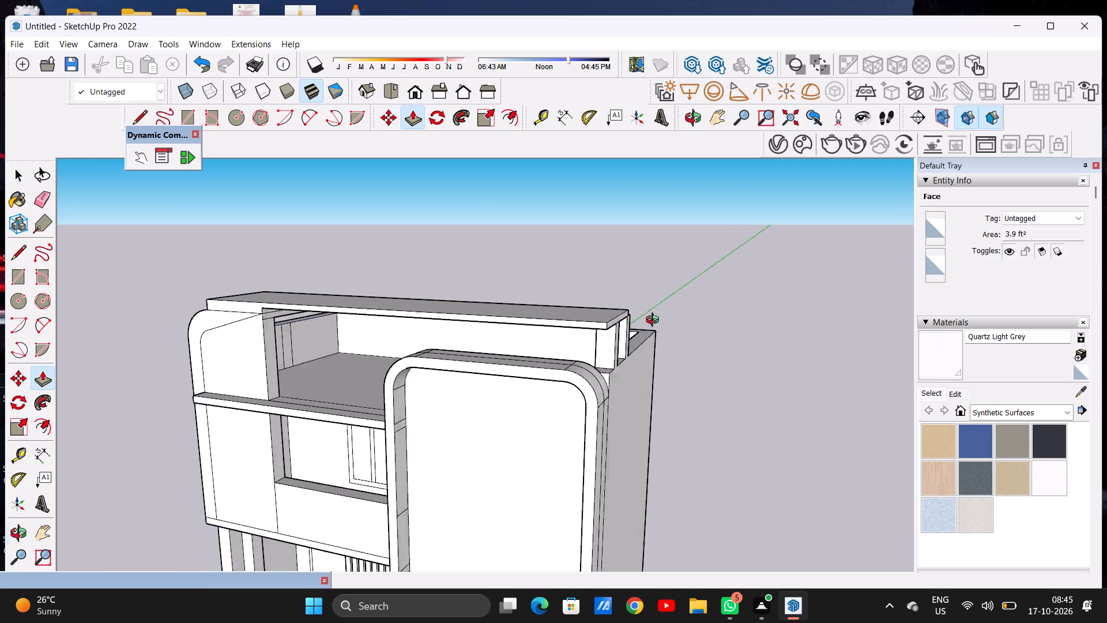
middle_click_drag(655, 321, 400, 366)
scroll(527, 375, "up", 3)
middle_click_drag(535, 391, 413, 414)
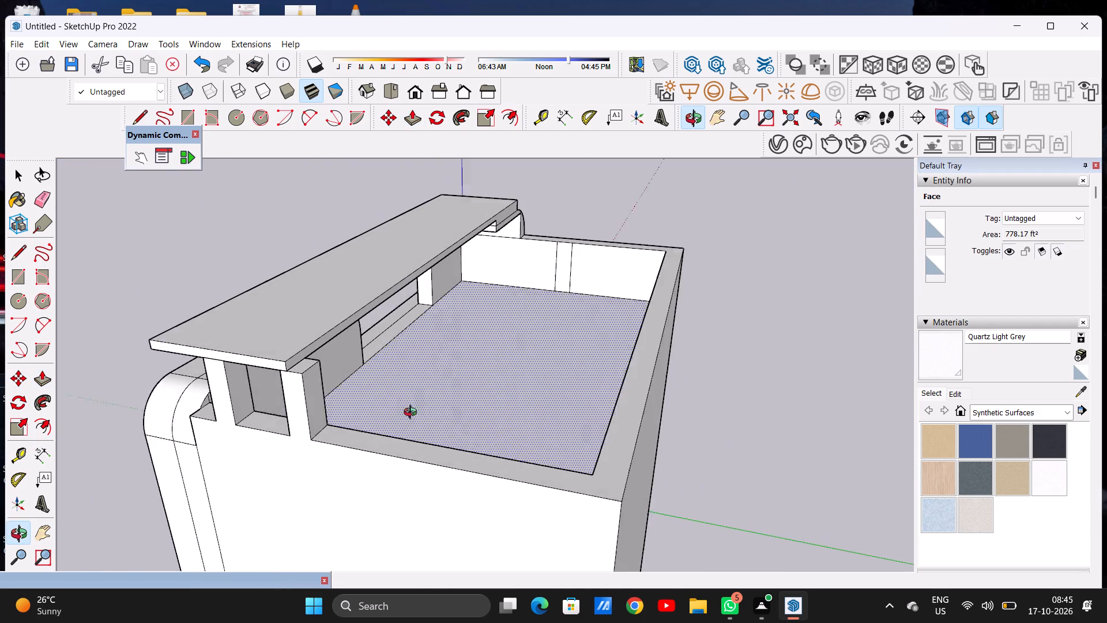
middle_click_drag(413, 414, 401, 424)
scroll(266, 363, "up", 2)
scroll(269, 371, "down", 1)
scroll(269, 371, "up", 9)
left_click(260, 386)
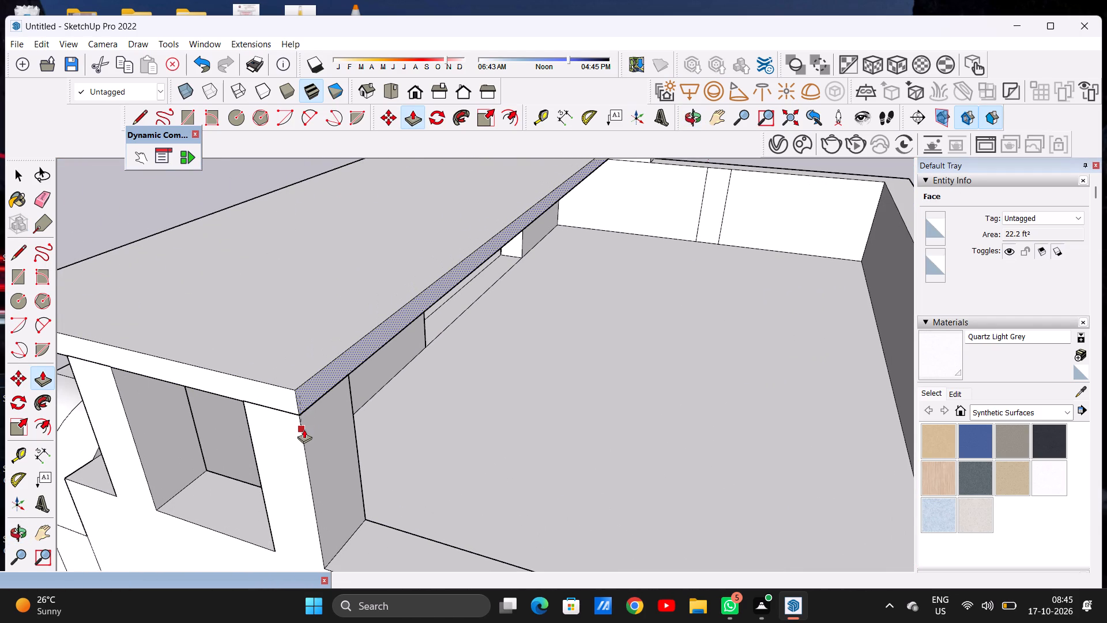
left_click(304, 429)
Examine the extended roof slab and its supporting posts from the side, from the front and from below.
scroll(507, 384, "down", 12)
middle_click_drag(404, 380, 411, 380)
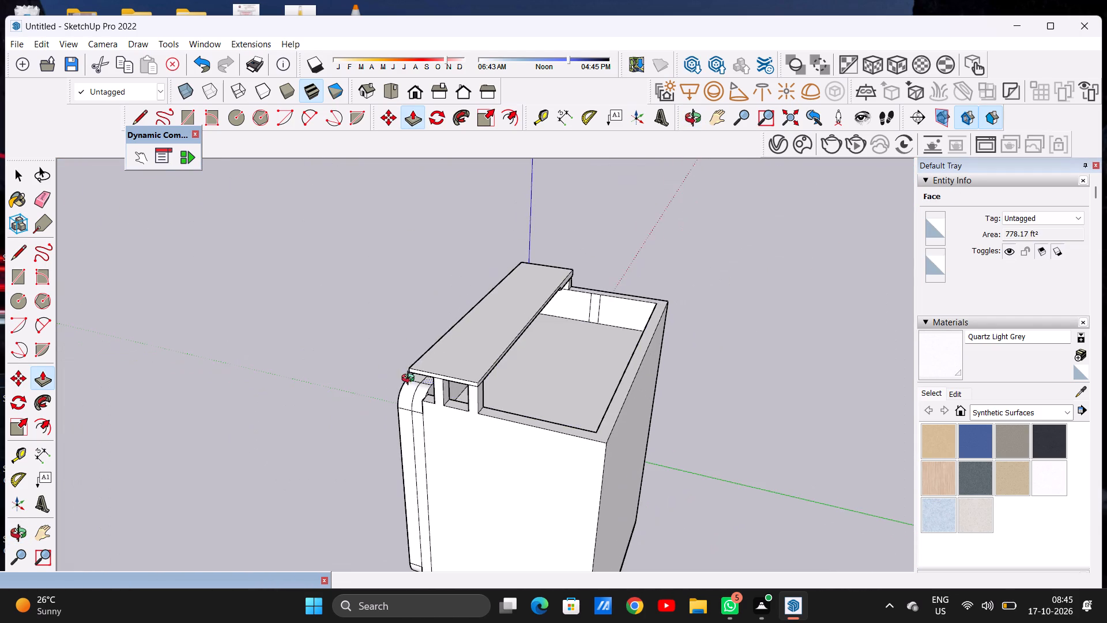
middle_click_drag(411, 380, 673, 370)
middle_click_drag(560, 370, 711, 339)
middle_click_drag(442, 382, 638, 347)
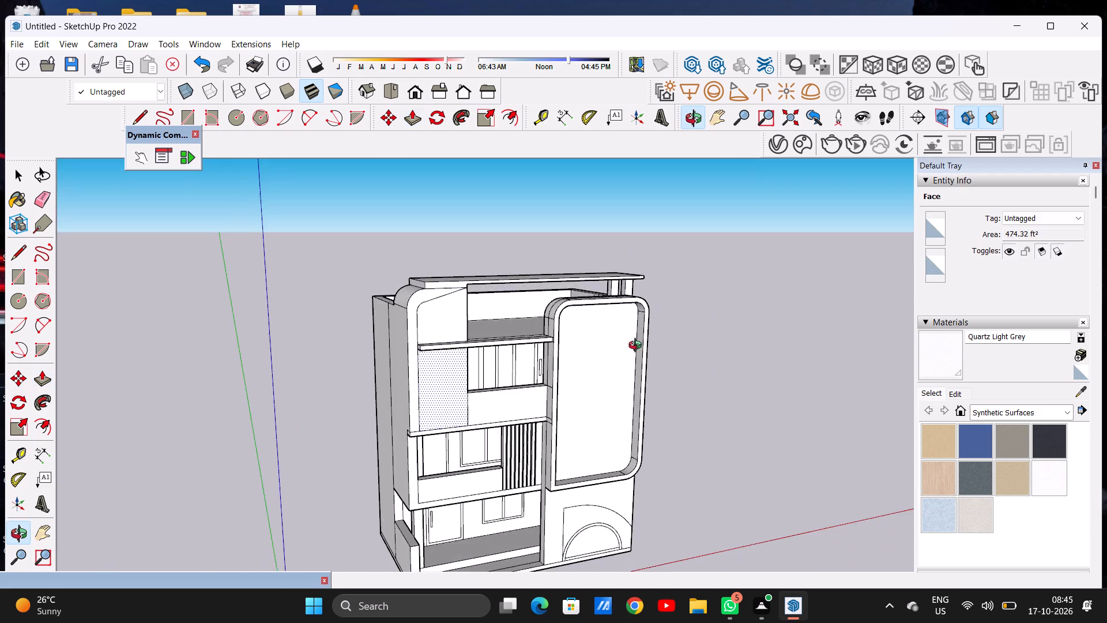
middle_click_drag(638, 347, 537, 256)
scroll(567, 267, "up", 6)
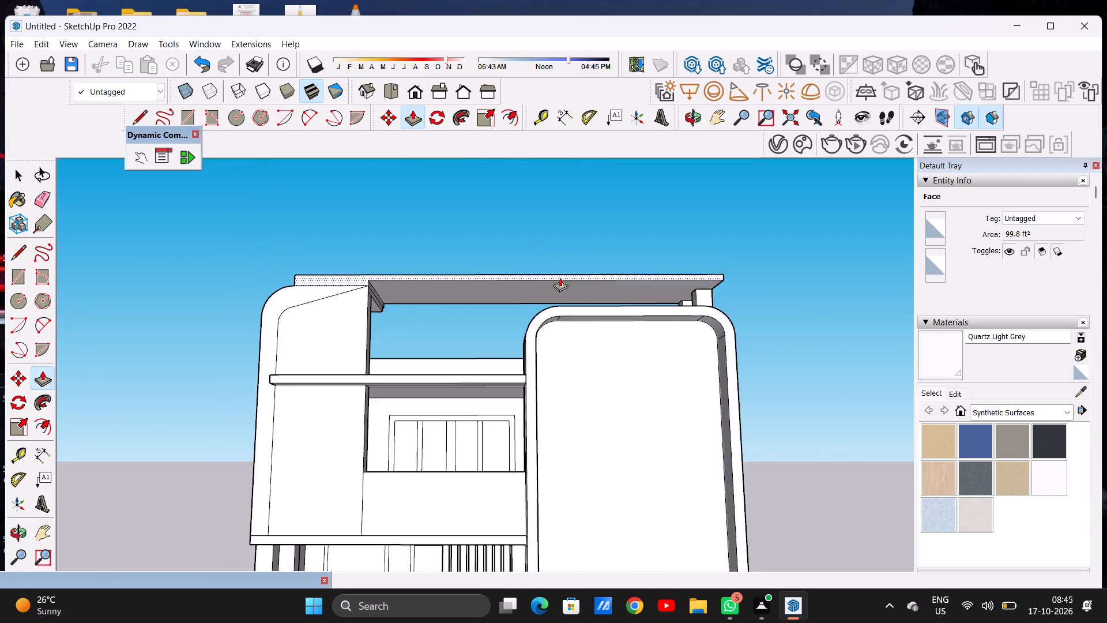
scroll(560, 277, "up", 5)
key("space")
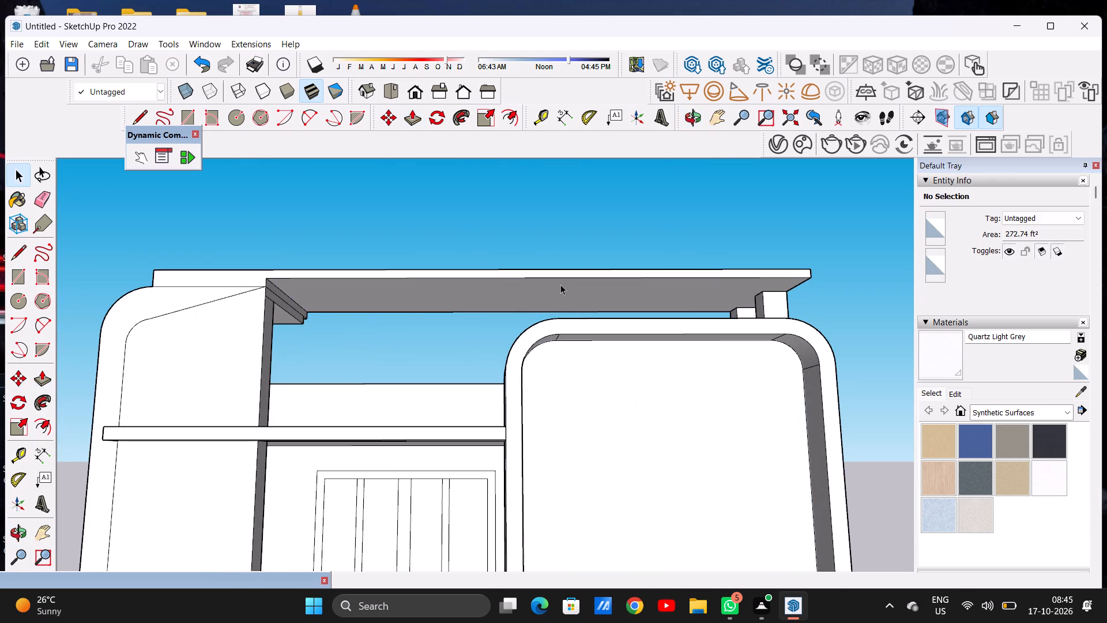
Draw a circle on the underside of the extended roof slab, above the open terrace between the rounded-corner block and the tall rounded frame.
scroll(498, 307, "up", 4)
middle_click_drag(495, 321, 513, 291)
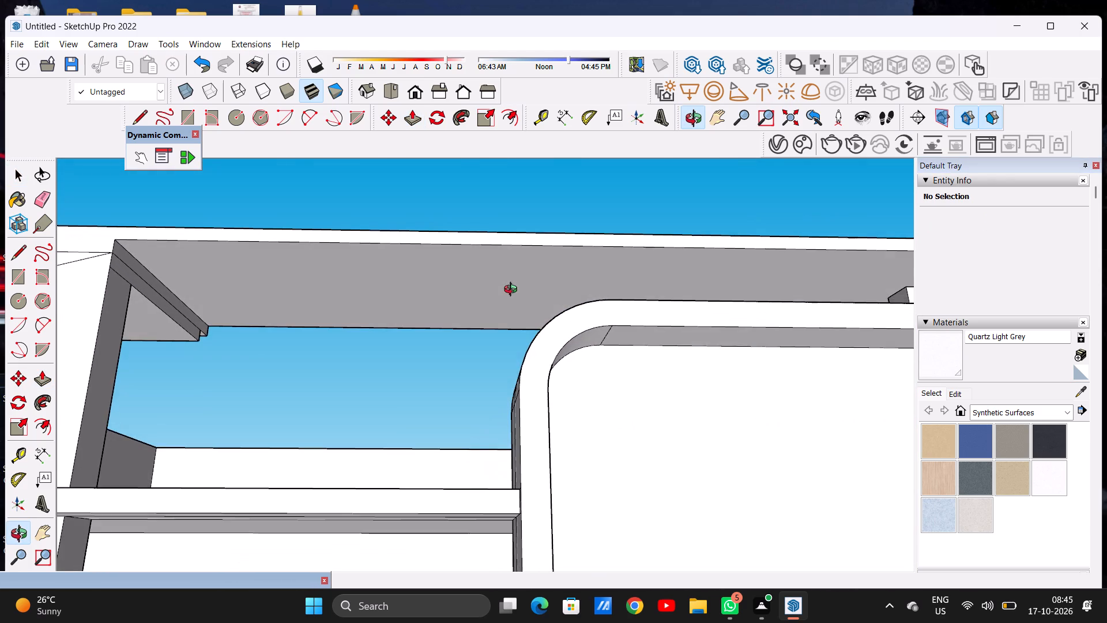
middle_click_drag(513, 291, 519, 291)
key("c")
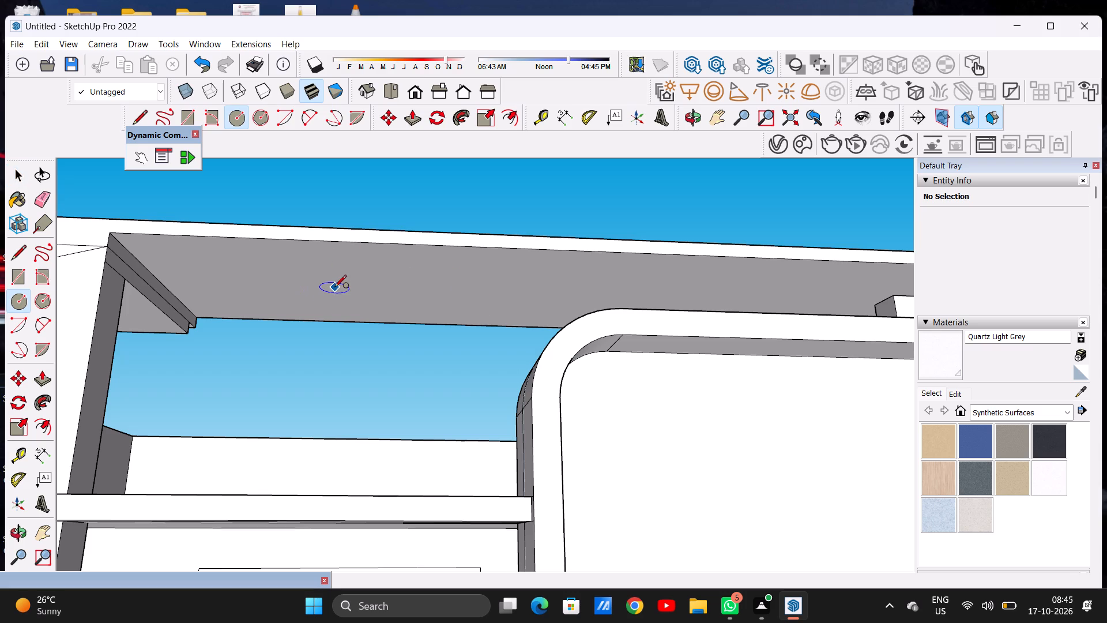
left_click(406, 288)
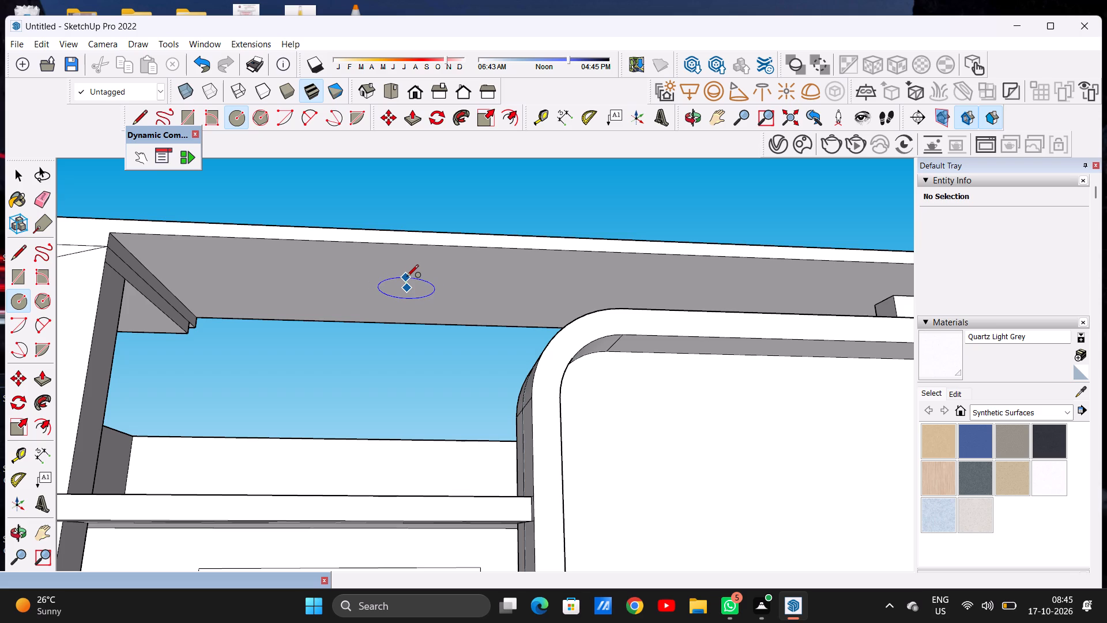
left_click(406, 276)
key("space")
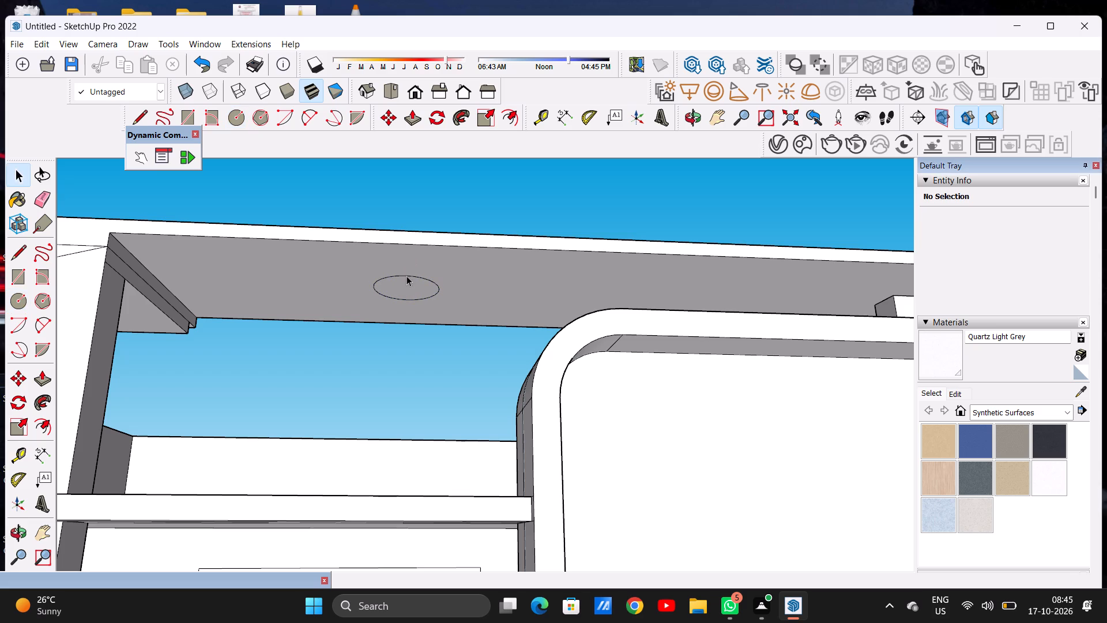
scroll(327, 330, "down", 8)
middle_click_drag(454, 335, 415, 378)
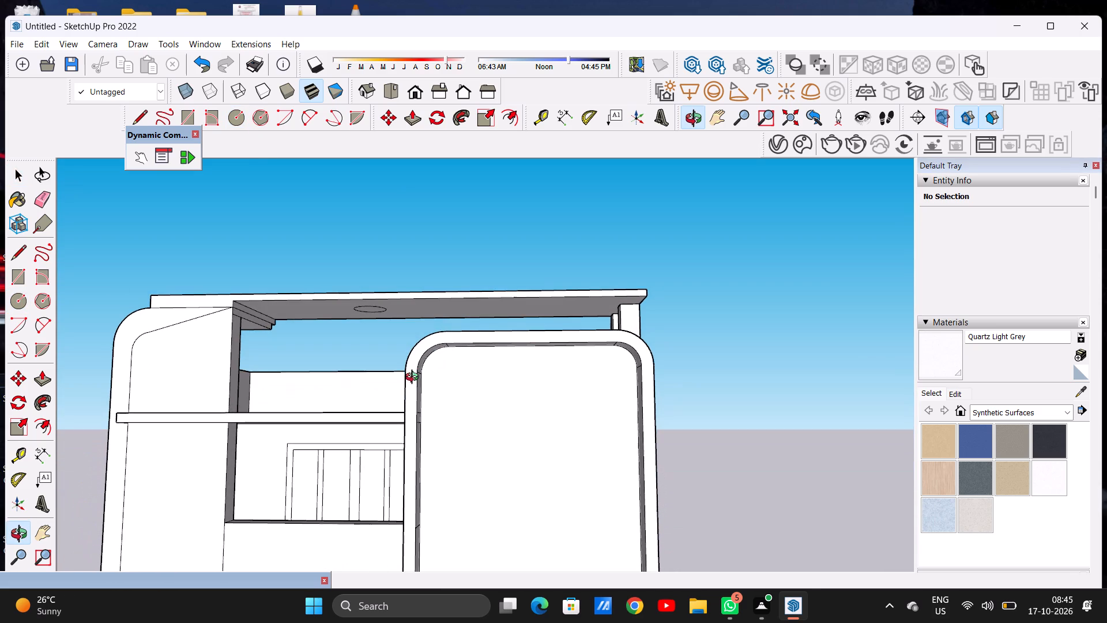
Draw a second circle on the roof slab's underside, in line with the first and above the rounded frame's near corner.
middle_click_drag(415, 378, 413, 373)
scroll(441, 318, "up", 8)
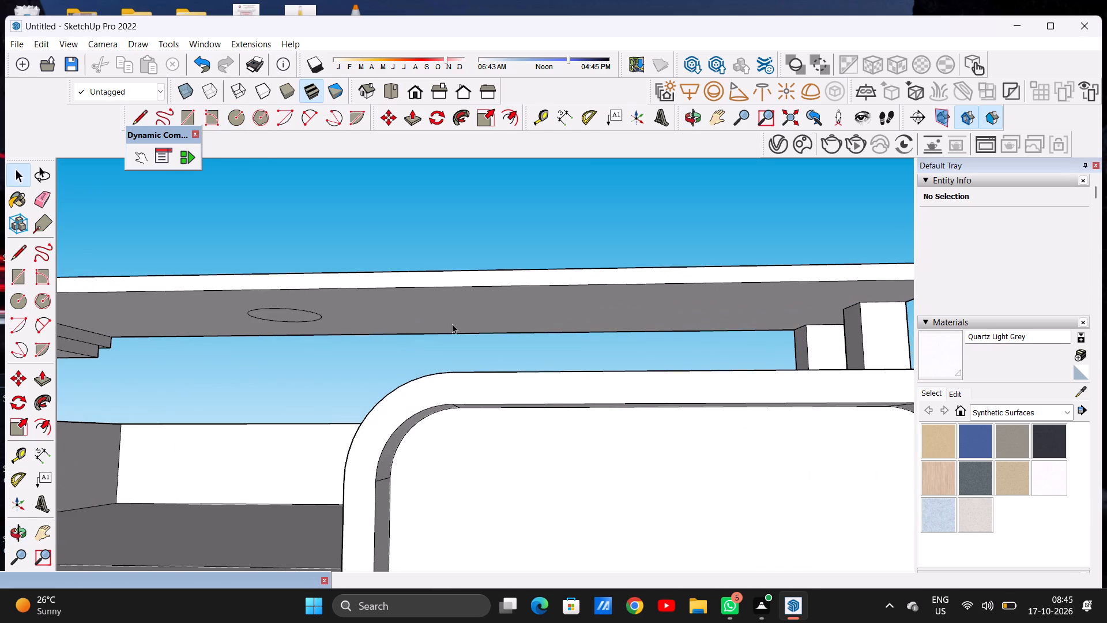
scroll(453, 329, "up", 1)
middle_click_drag(453, 329, 464, 286)
scroll(477, 307, "up", 1)
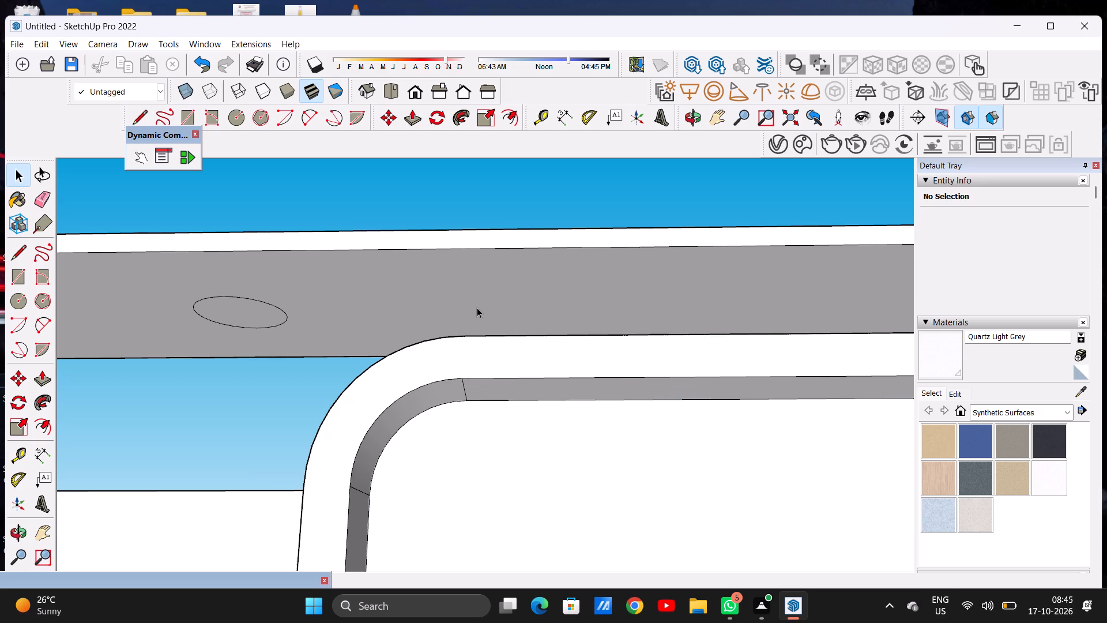
key("c")
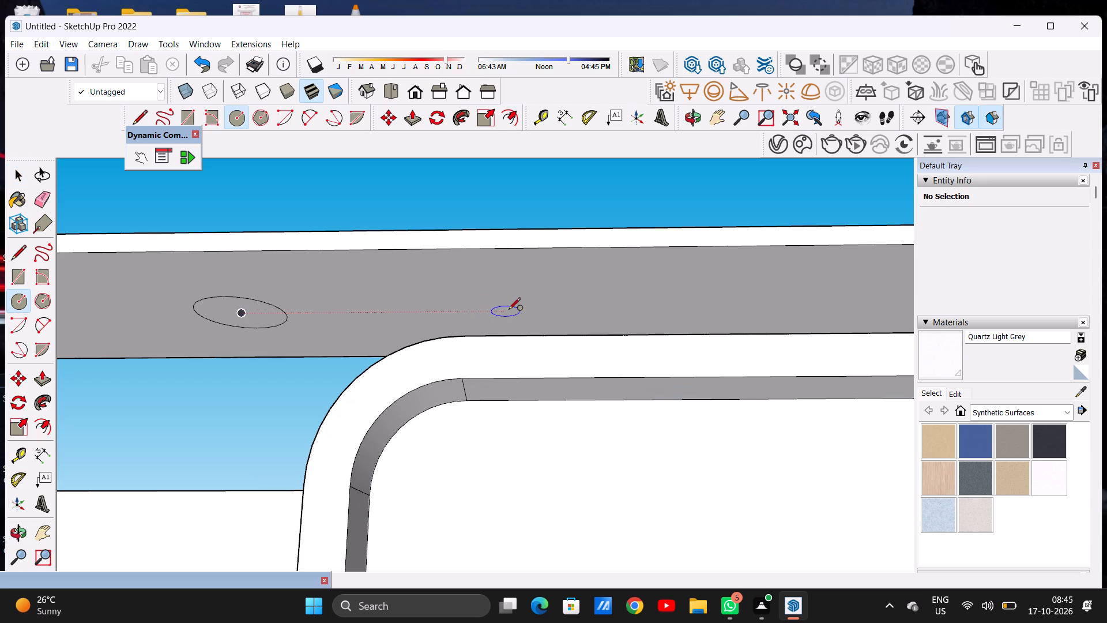
left_click(511, 308)
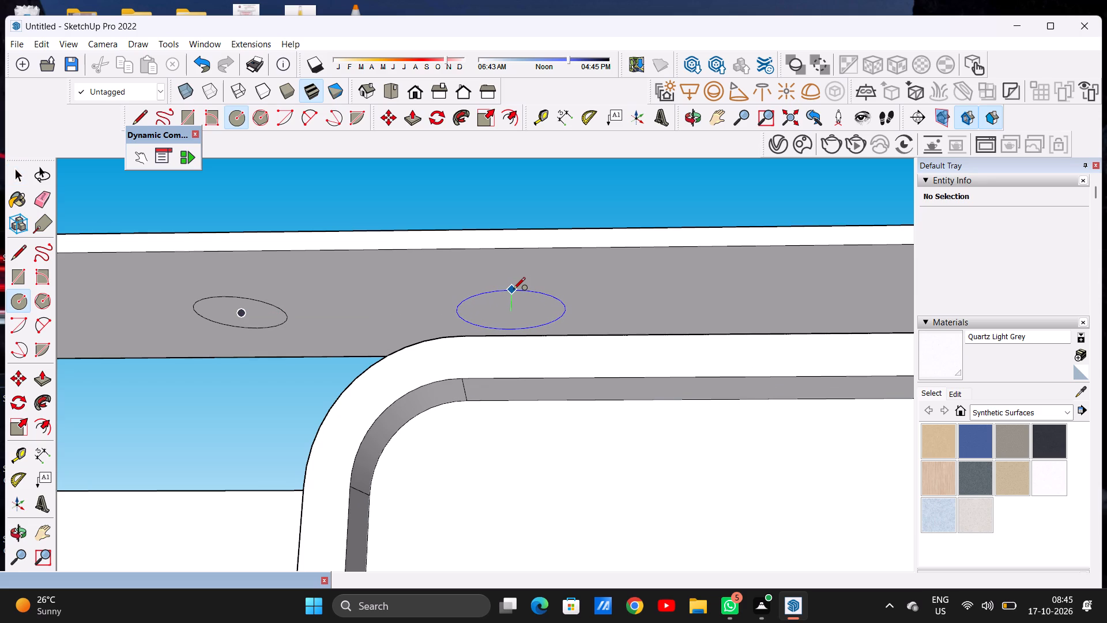
left_click(514, 293)
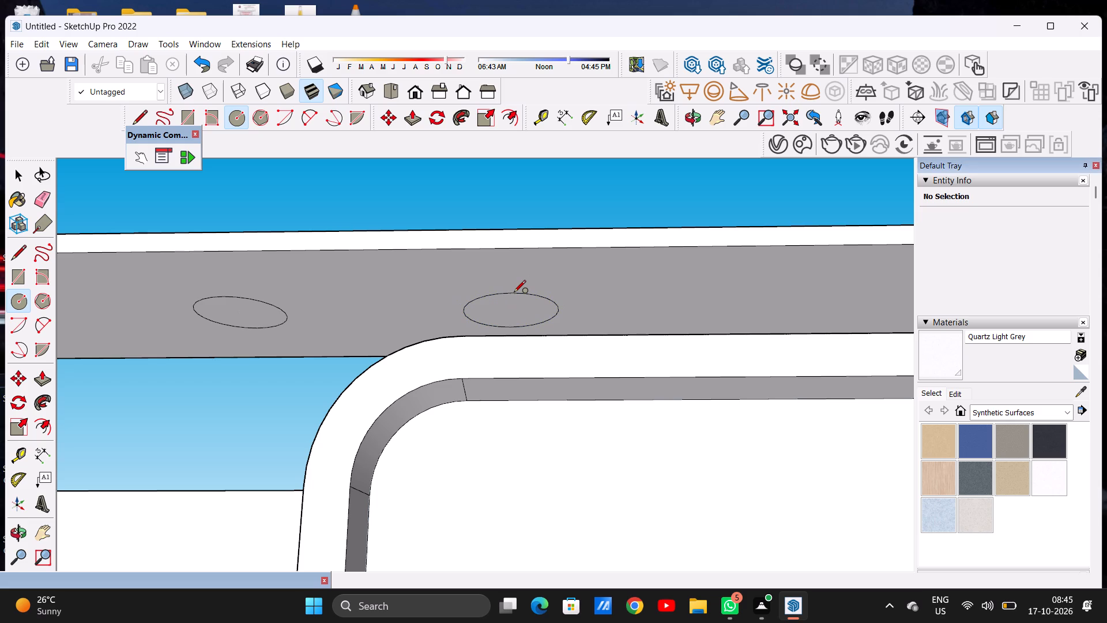
Draw a third circle on the slab's underside, in line with the other two and nearer the parapet posts.
scroll(398, 361, "down", 10)
scroll(484, 343, "up", 1)
scroll(484, 343, "down", 1)
scroll(484, 343, "up", 3)
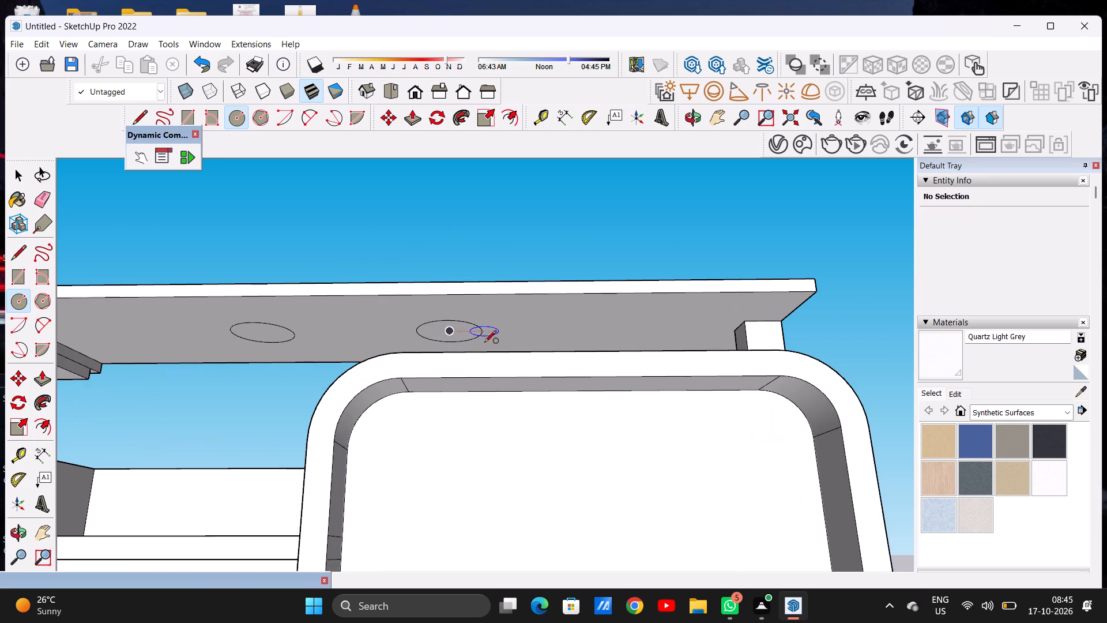
scroll(599, 324, "up", 6)
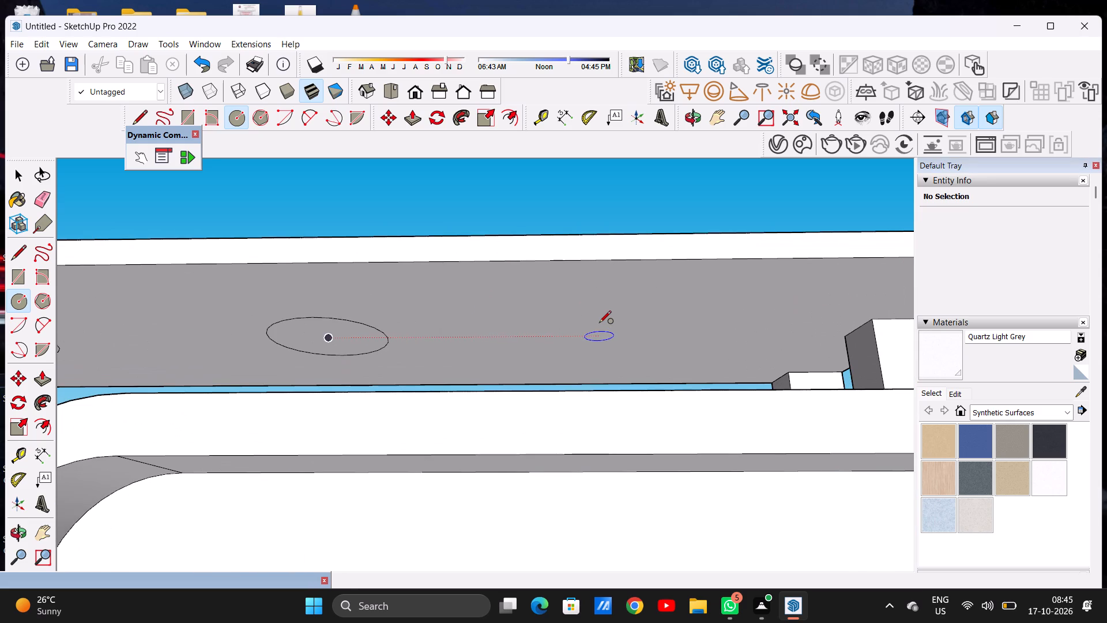
left_click(599, 324)
left_click(606, 310)
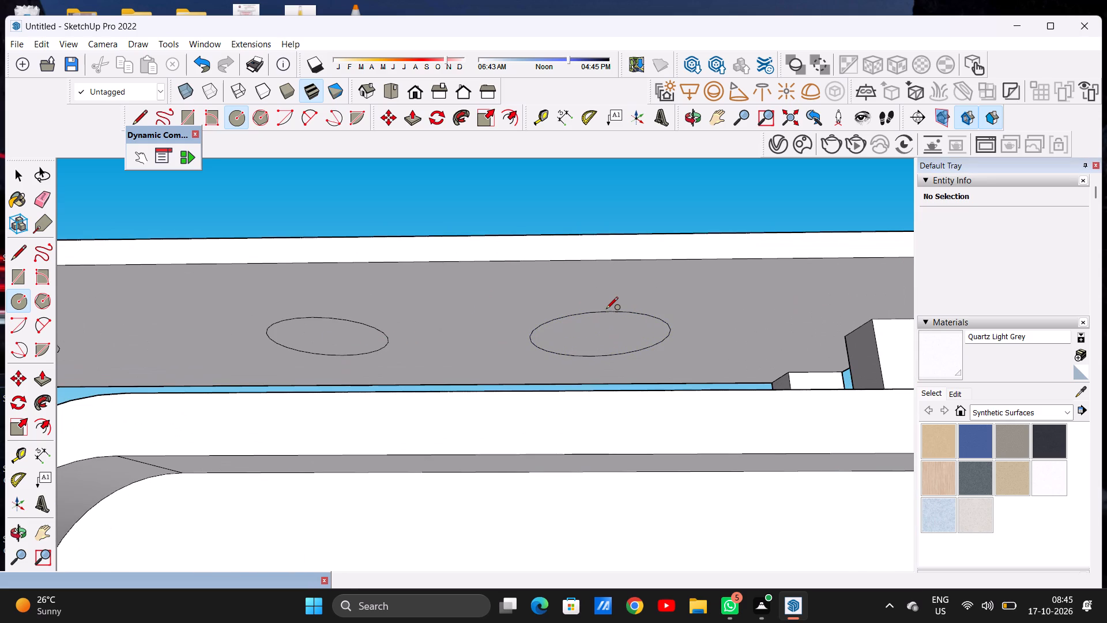
key("space")
scroll(372, 310, "down", 8)
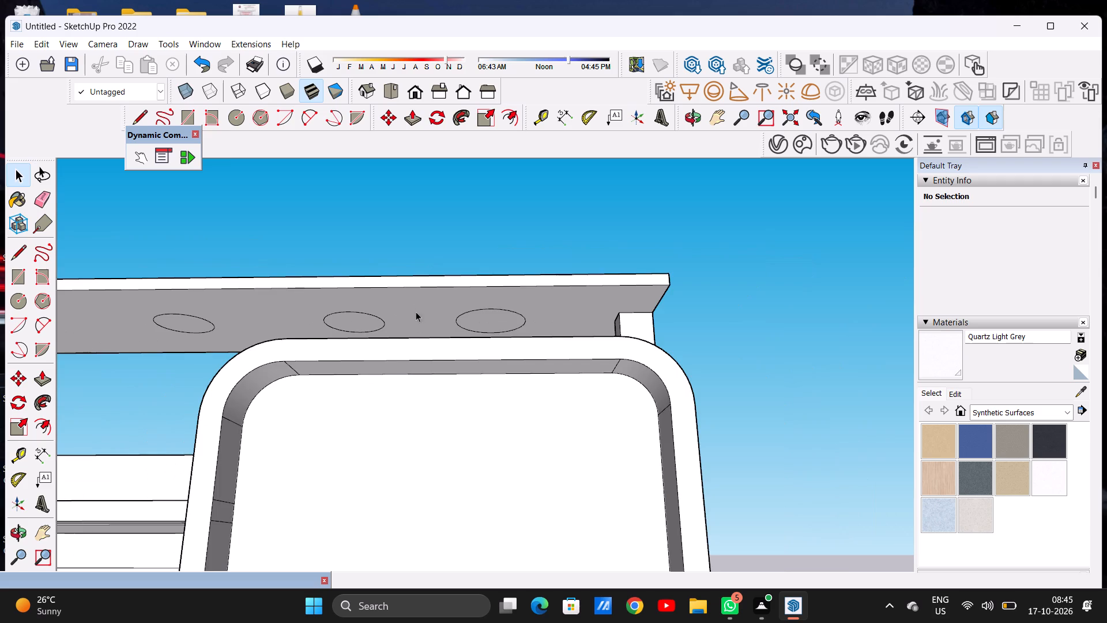
Examine the row of circles on the roof slab's underside and the slab's top face from below and above.
middle_click_drag(420, 333, 433, 395)
scroll(497, 341, "down", 7)
scroll(401, 328, "up", 7)
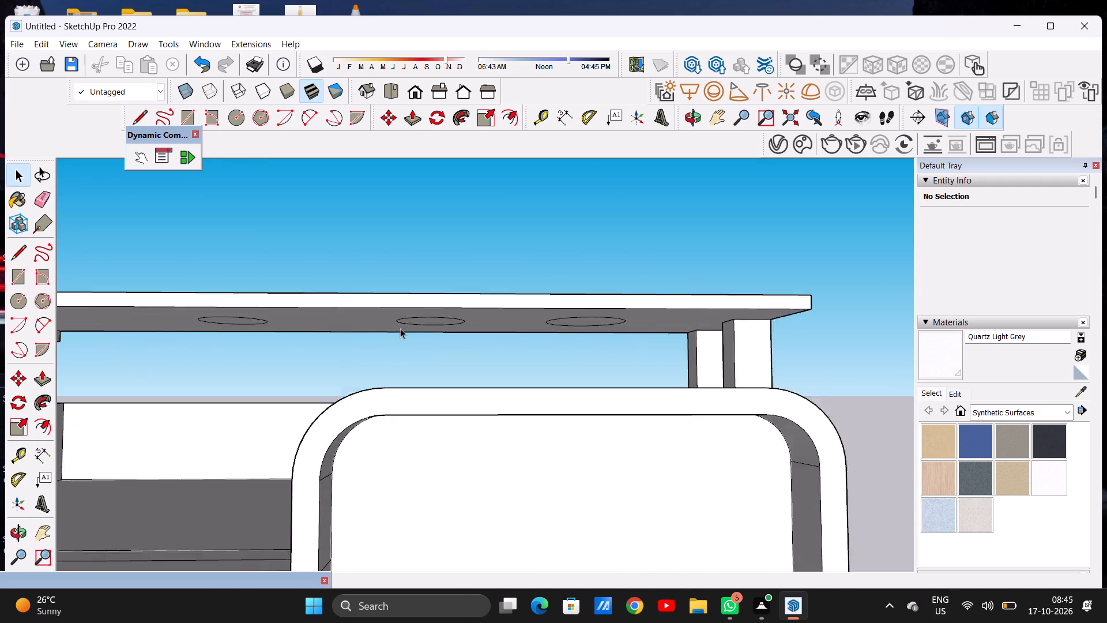
scroll(400, 328, "up", 1)
middle_click_drag(432, 321, 426, 297)
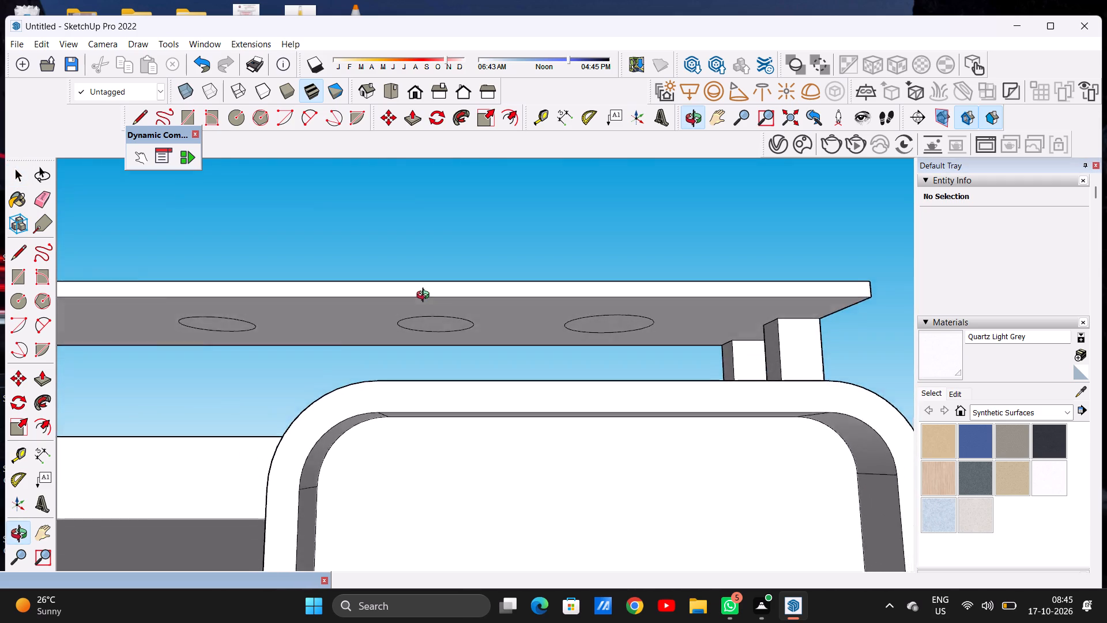
middle_click_drag(426, 297, 423, 446)
scroll(308, 336, "down", 6)
middle_click_drag(298, 359, 303, 328)
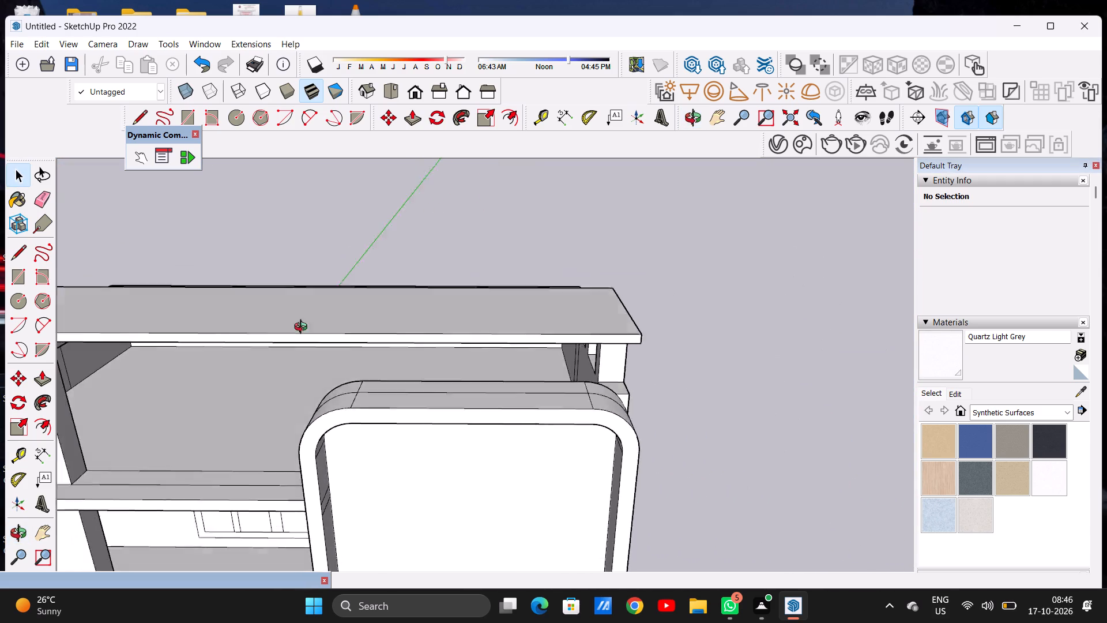
middle_click_drag(303, 328, 303, 223)
middle_click_drag(297, 304, 291, 274)
scroll(277, 301, "up", 1)
scroll(277, 301, "down", 1)
scroll(277, 301, "up", 2)
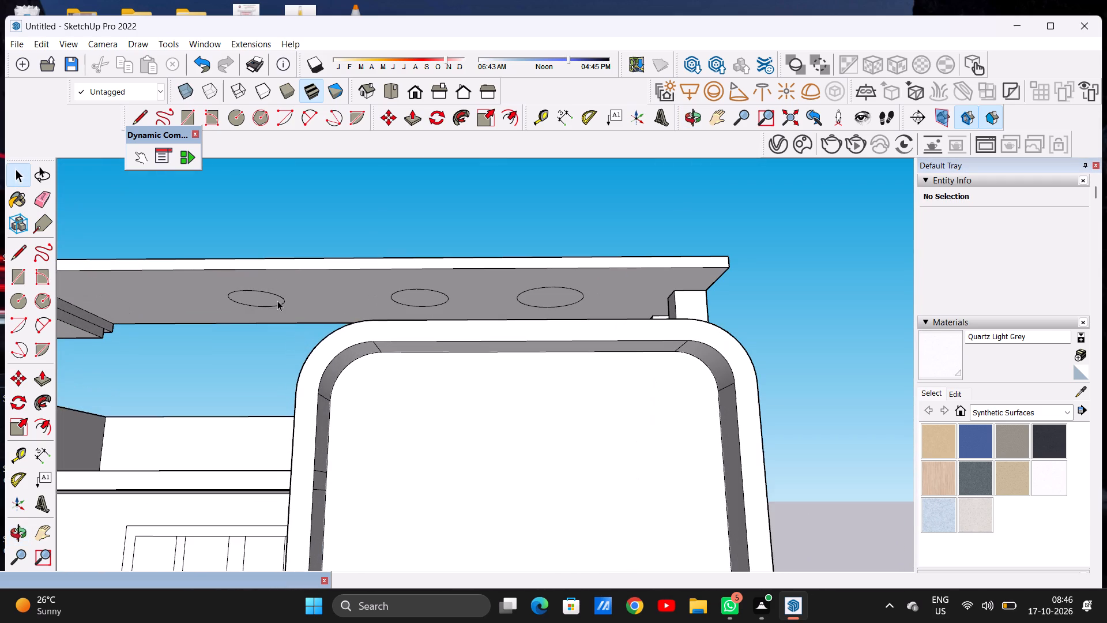
Push/Pull the three circles up through the full thickness of the roof slab to cut round openings.
key("p")
scroll(254, 302, "up", 5)
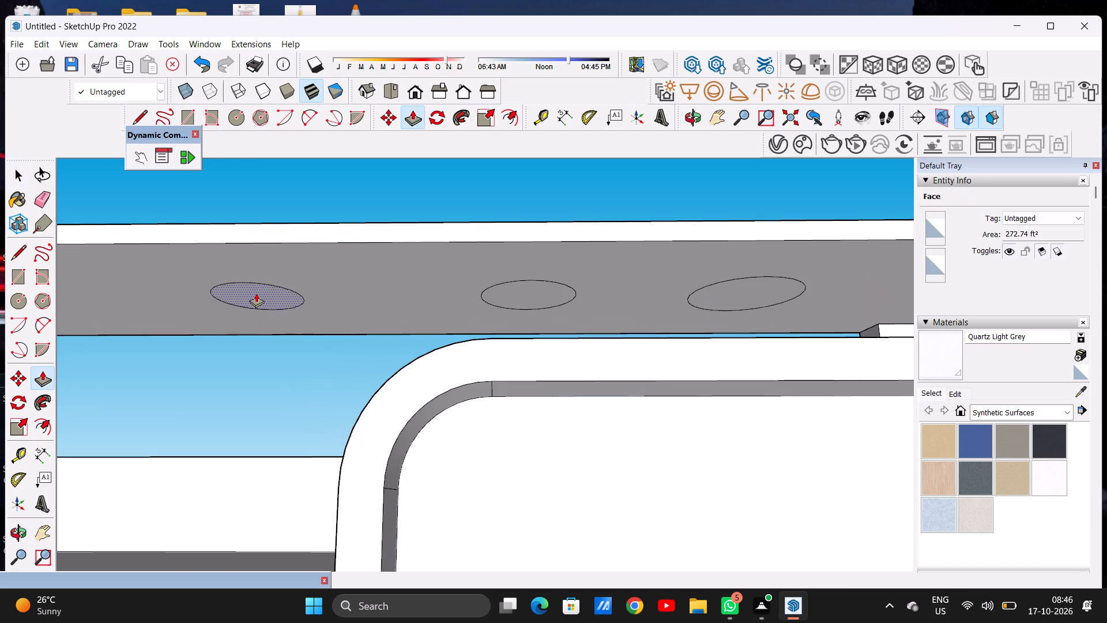
left_click(256, 293)
left_click(301, 222)
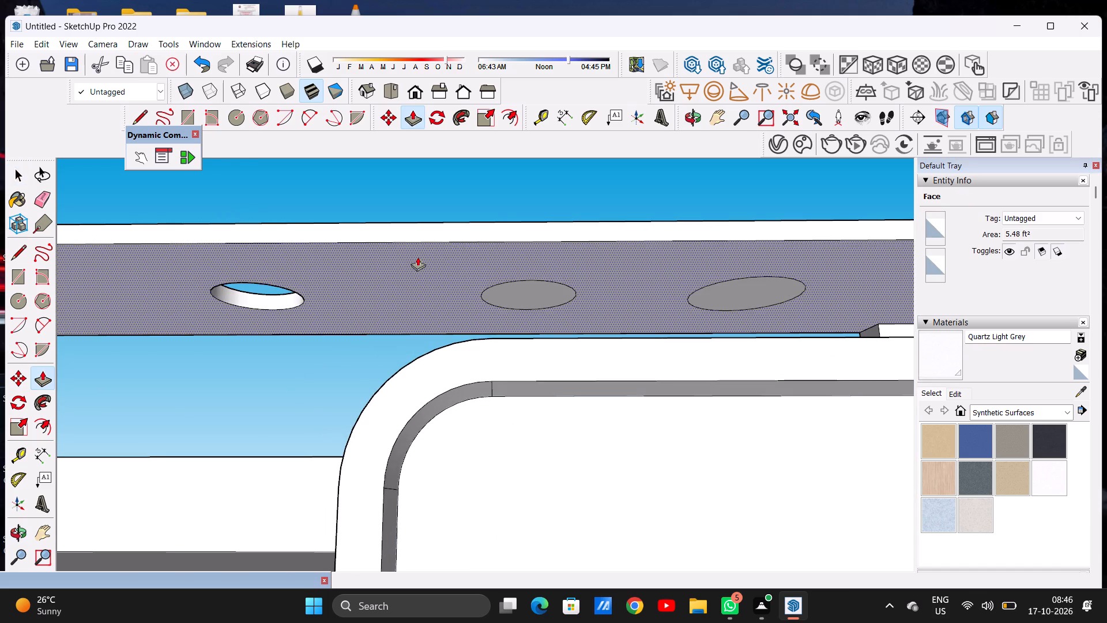
left_click(517, 287)
left_click(542, 219)
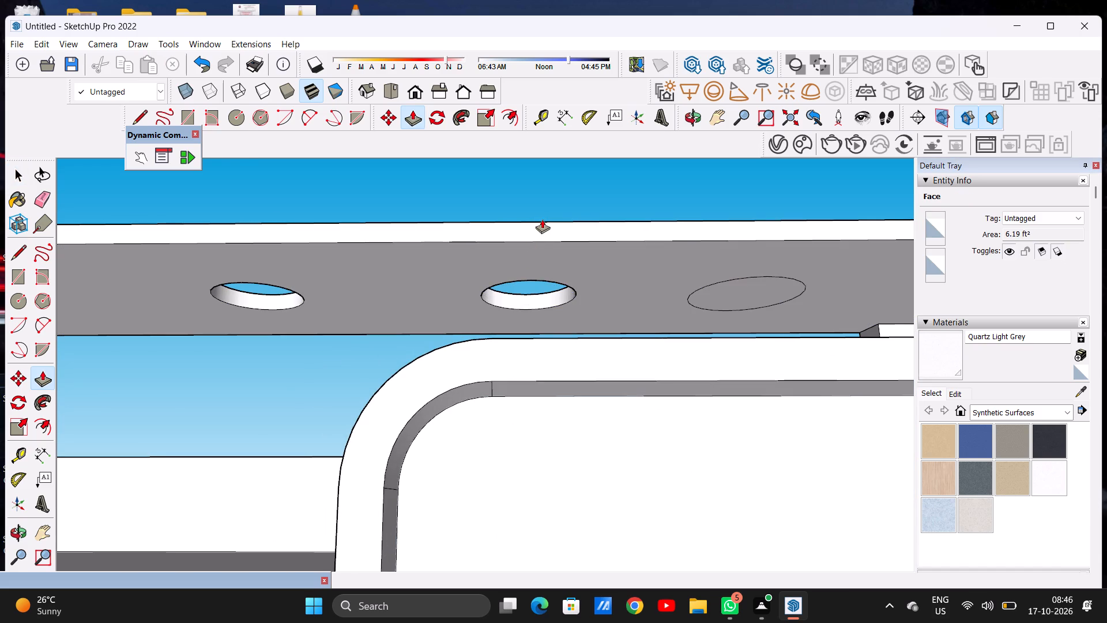
left_click(715, 290)
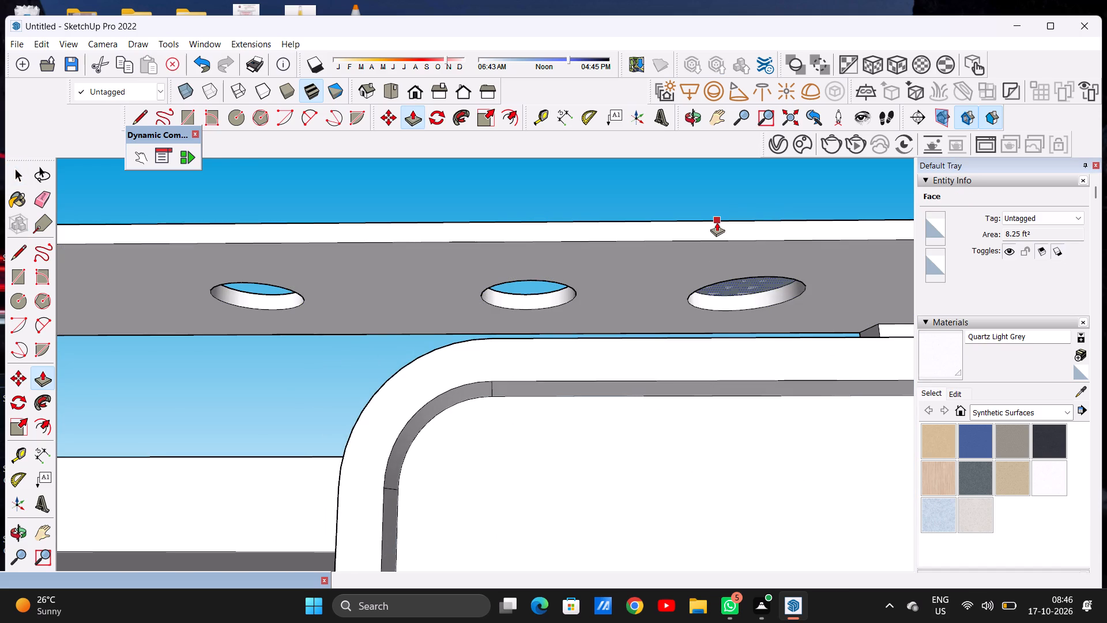
left_click(717, 222)
key("space")
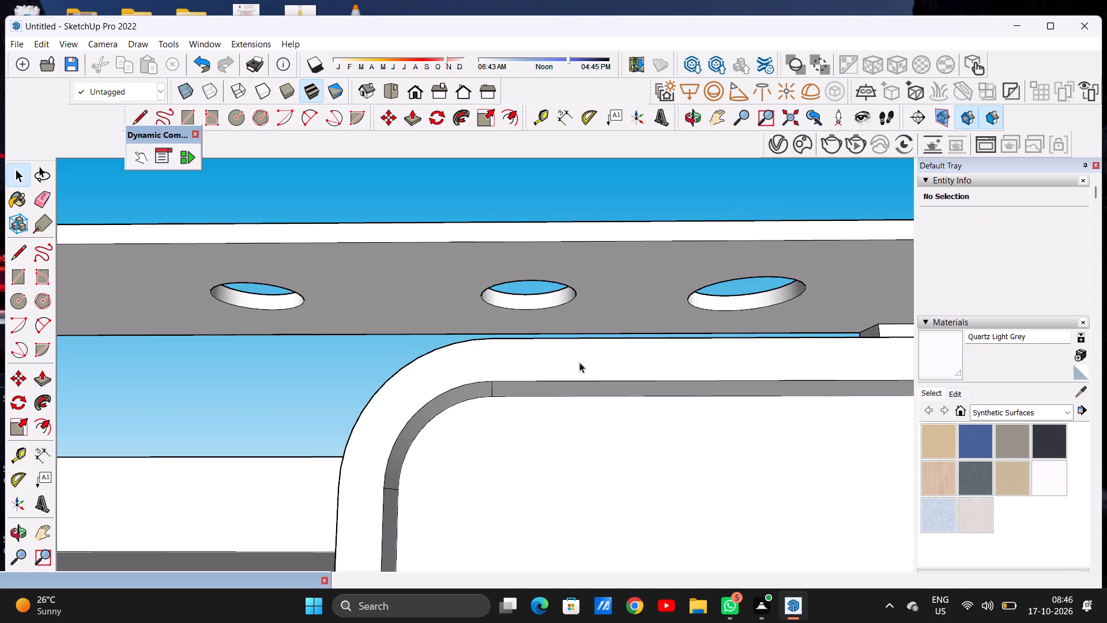
Examine the roof slab's round openings and the whole front facade from above, from the front and from below.
scroll(506, 339, "down", 14)
scroll(483, 326, "up", 1)
middle_click_drag(480, 347, 482, 512)
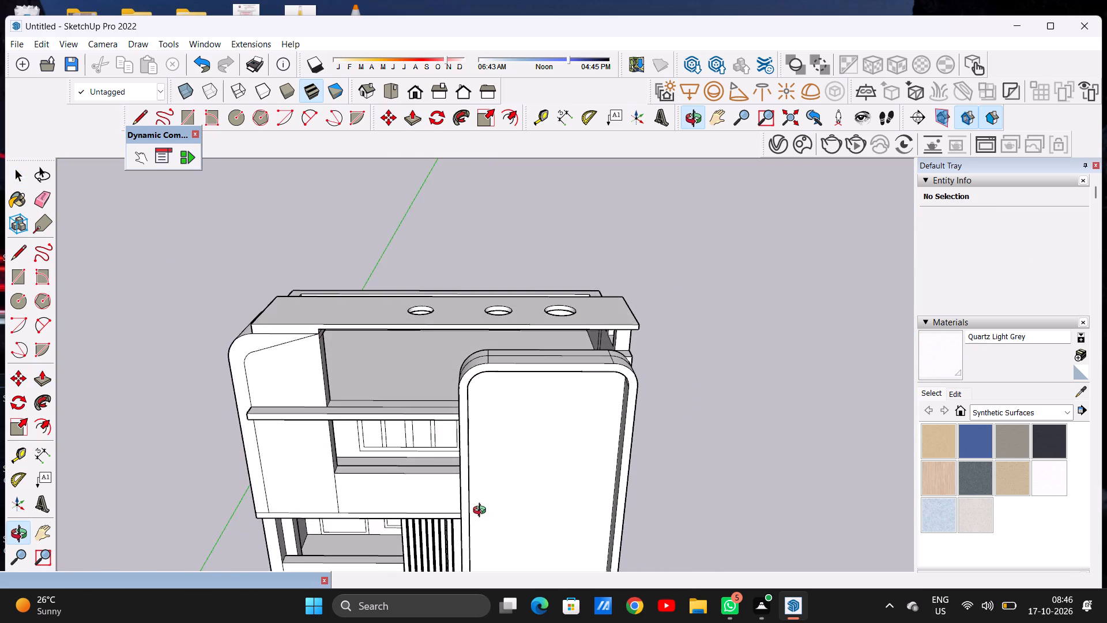
middle_click_drag(482, 512, 497, 557)
middle_click_drag(458, 386, 454, 460)
middle_click_drag(454, 460, 453, 449)
middle_click_drag(463, 416, 478, 246)
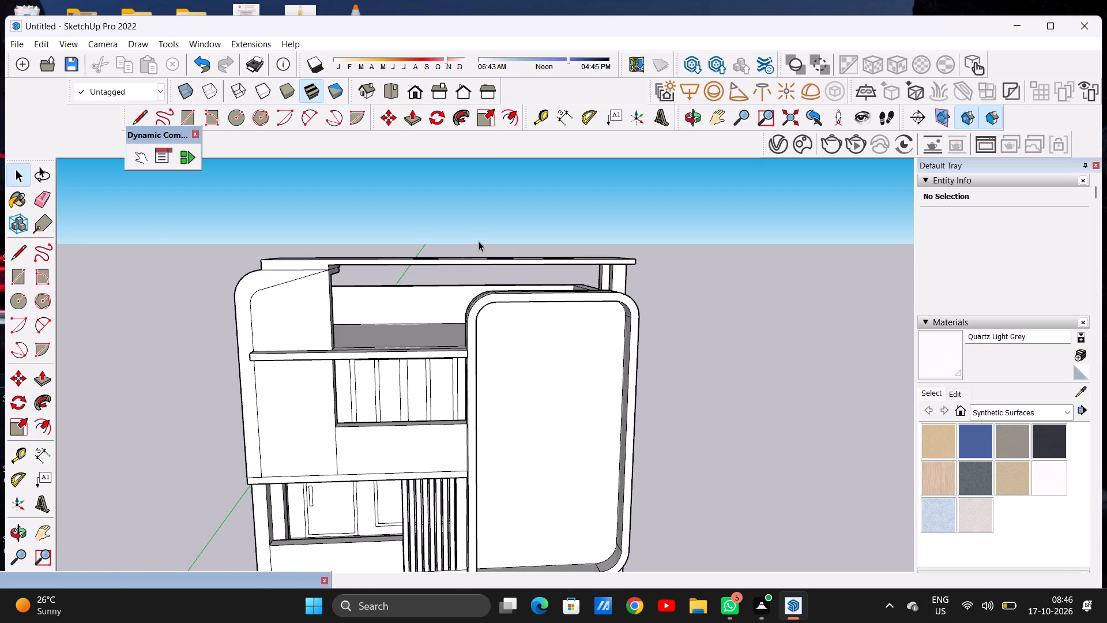
scroll(374, 426, "down", 6)
scroll(378, 477, "up", 6)
middle_click_drag(431, 474, 424, 374)
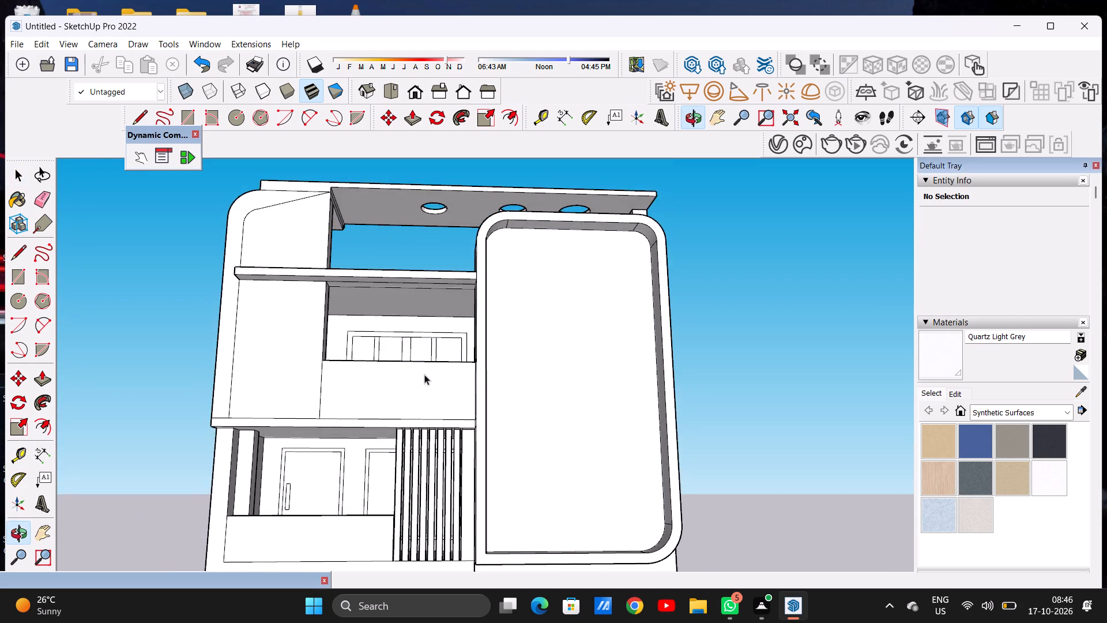
scroll(477, 383, "down", 6)
middle_click_drag(354, 397, 347, 470)
scroll(372, 337, "up", 3)
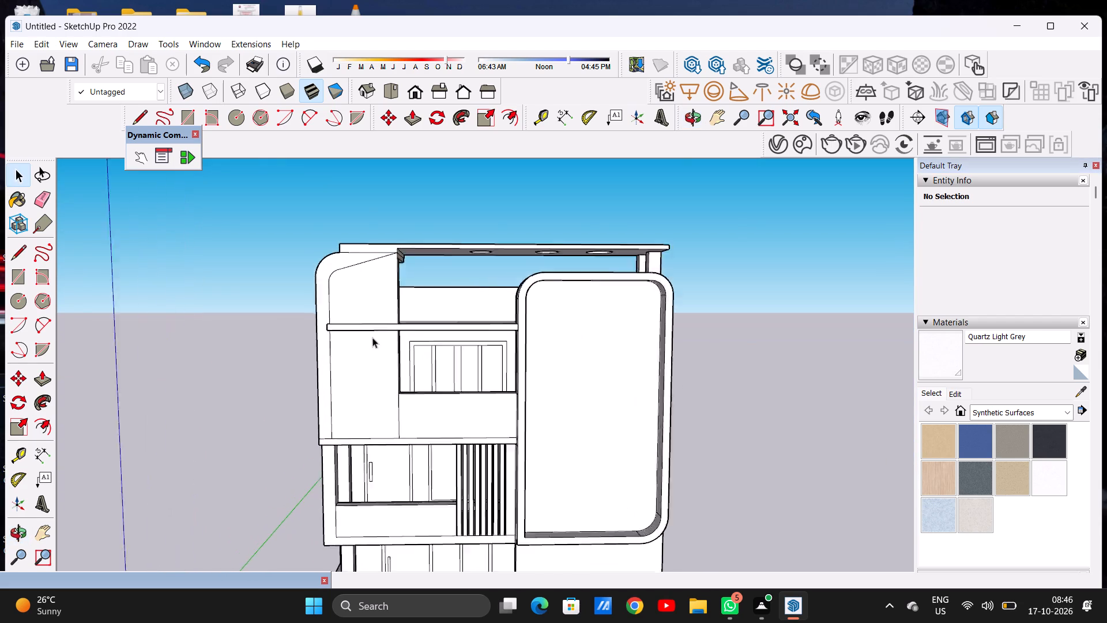
scroll(372, 337, "up", 2)
Push/Pull the rounded-corner block's upper front panel slightly inward, and recess the panel below the ledge to the same depth.
key("p")
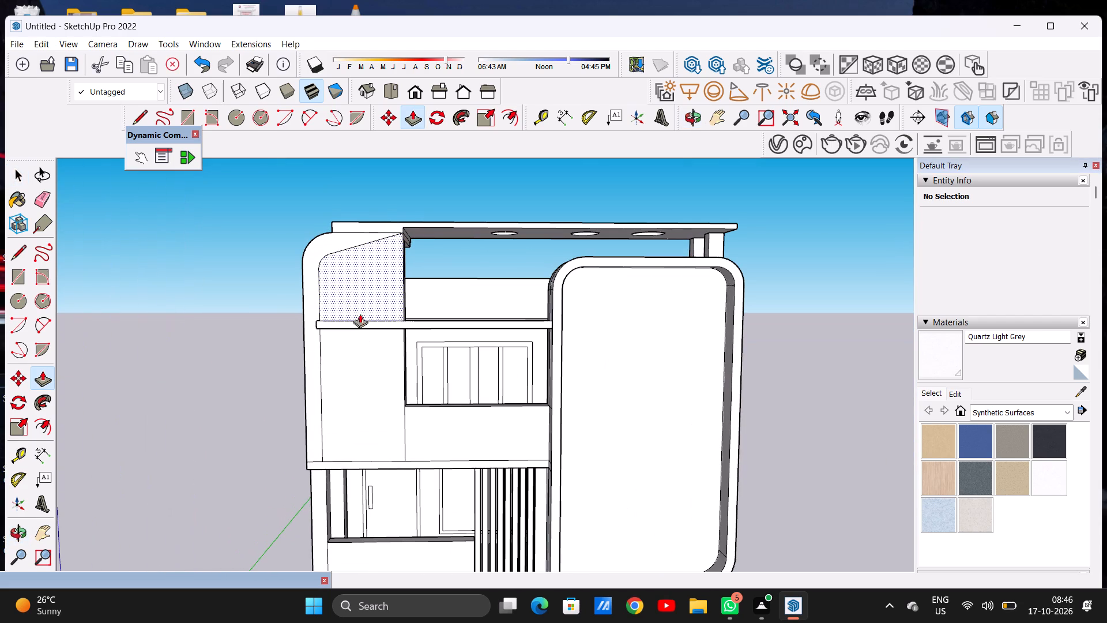
scroll(334, 265, "up", 5)
left_click(334, 265)
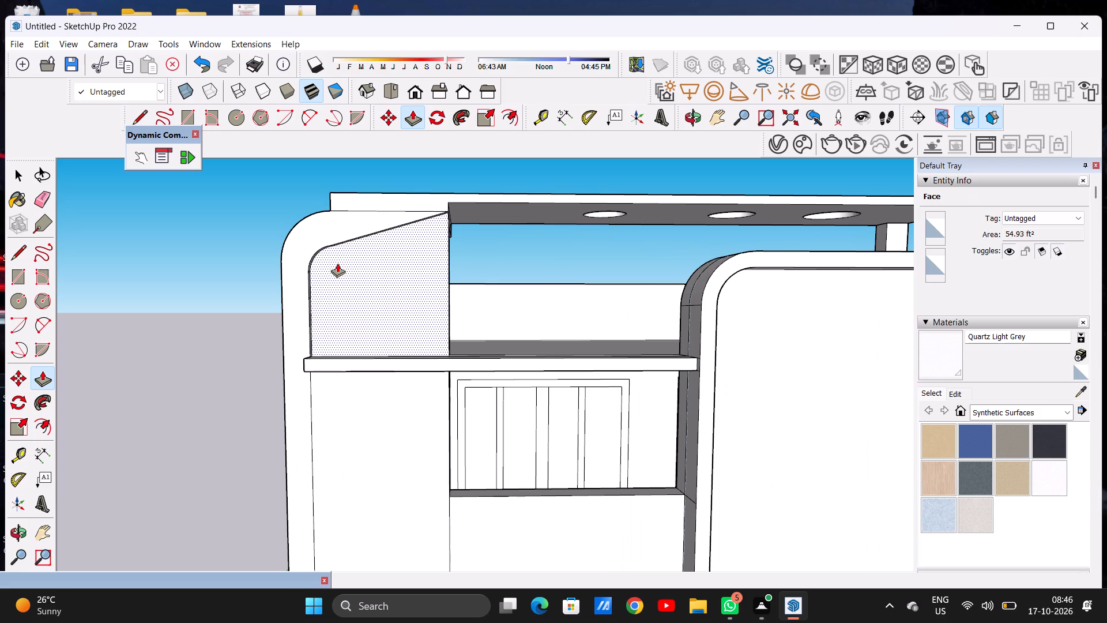
left_click(338, 262)
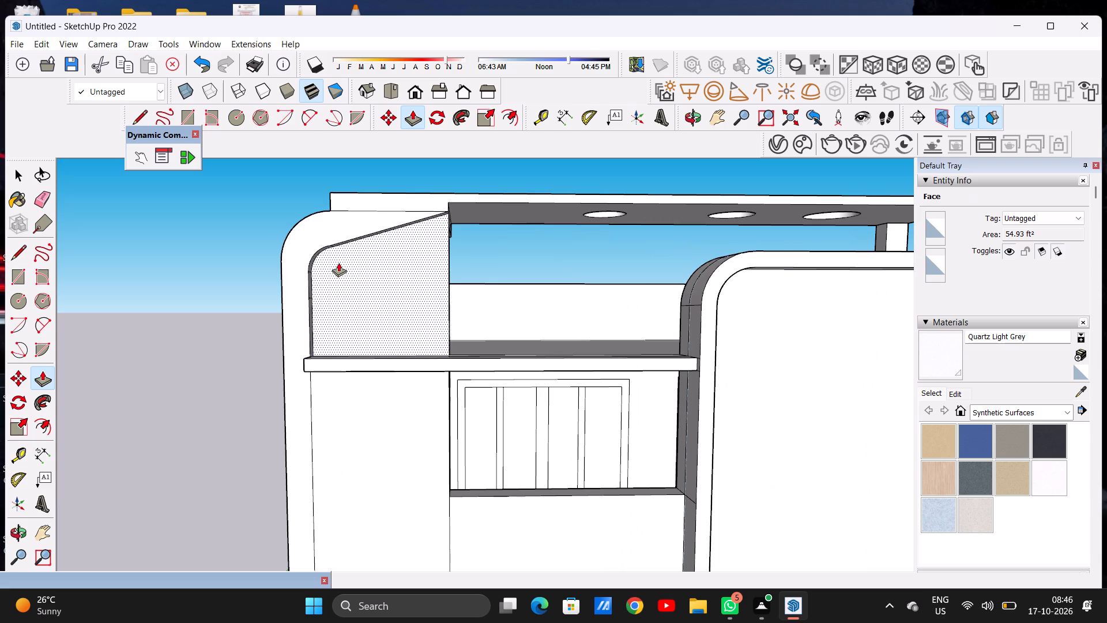
left_click(327, 395)
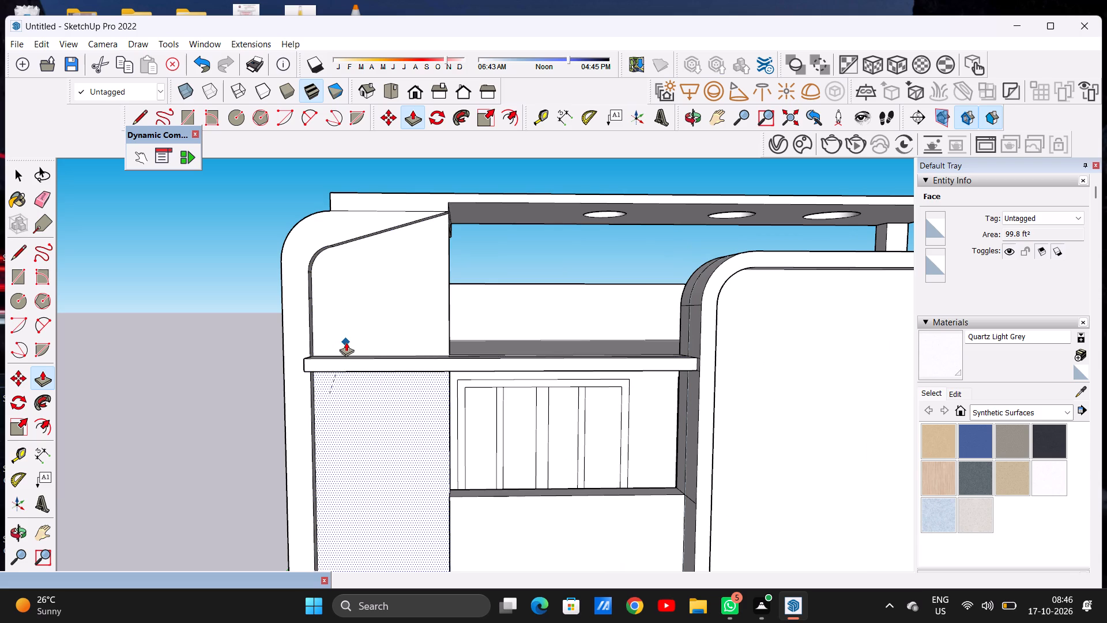
left_click(349, 337)
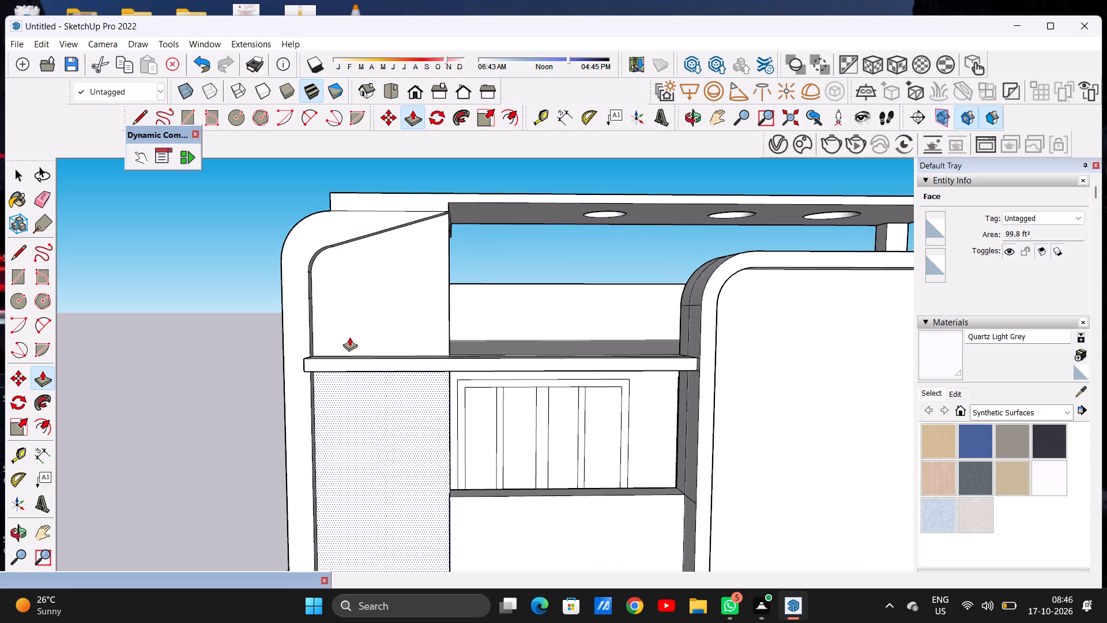
key("space")
Erase the horizontal line near the base inside the semicircular arch on the ground-floor front wall.
scroll(359, 360, "down", 12)
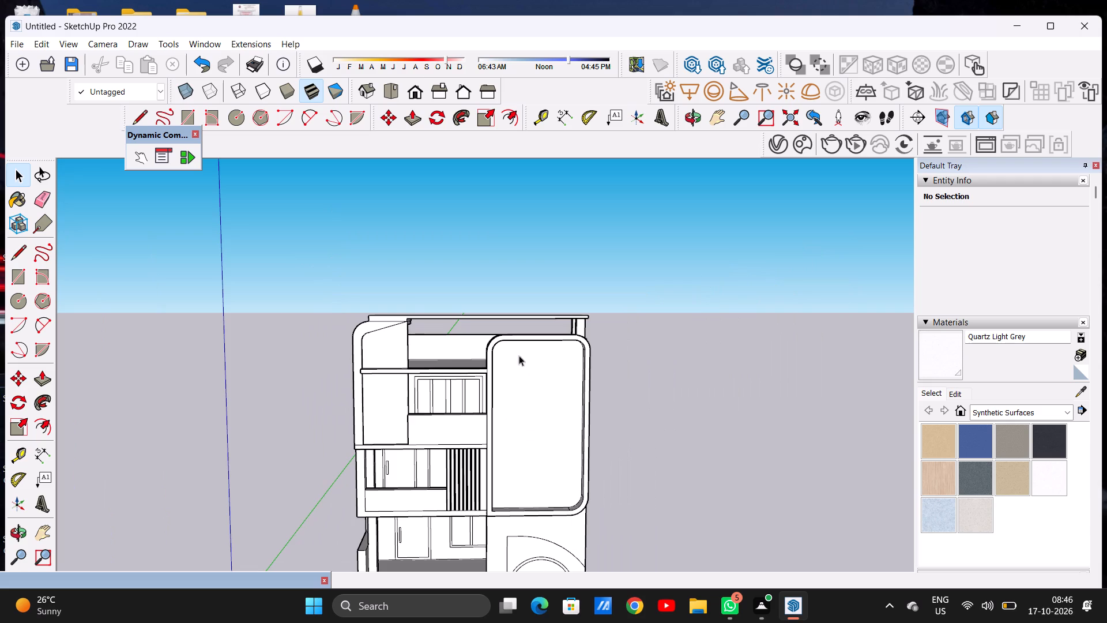
middle_click_drag(561, 354, 513, 411)
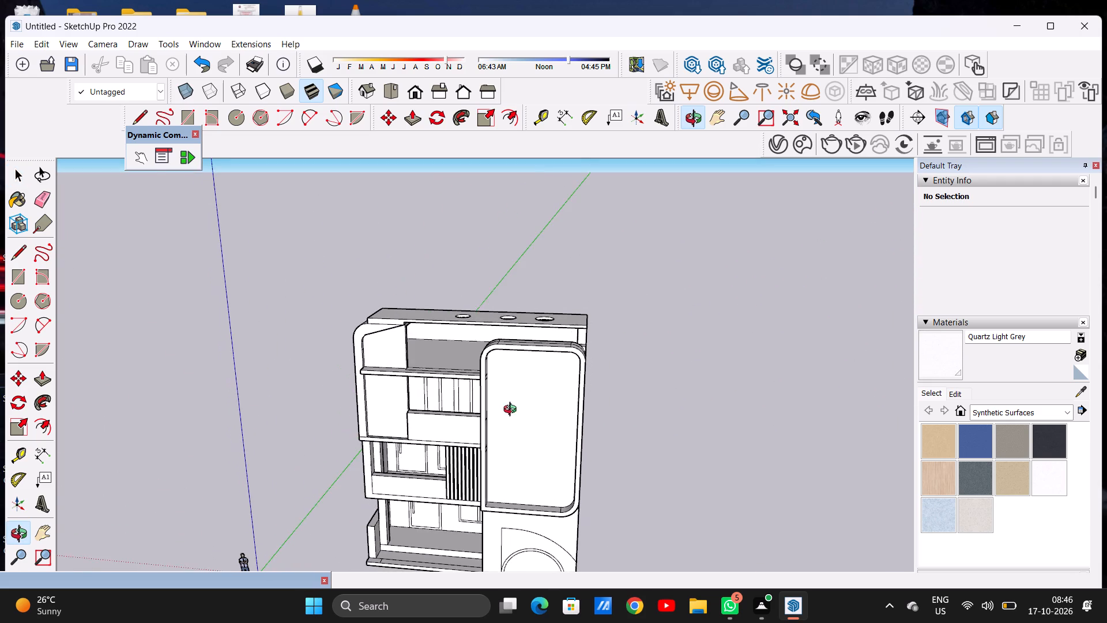
middle_click_drag(513, 411, 513, 410)
scroll(568, 371, "down", 8)
scroll(566, 430, "down", 3)
scroll(555, 461, "up", 14)
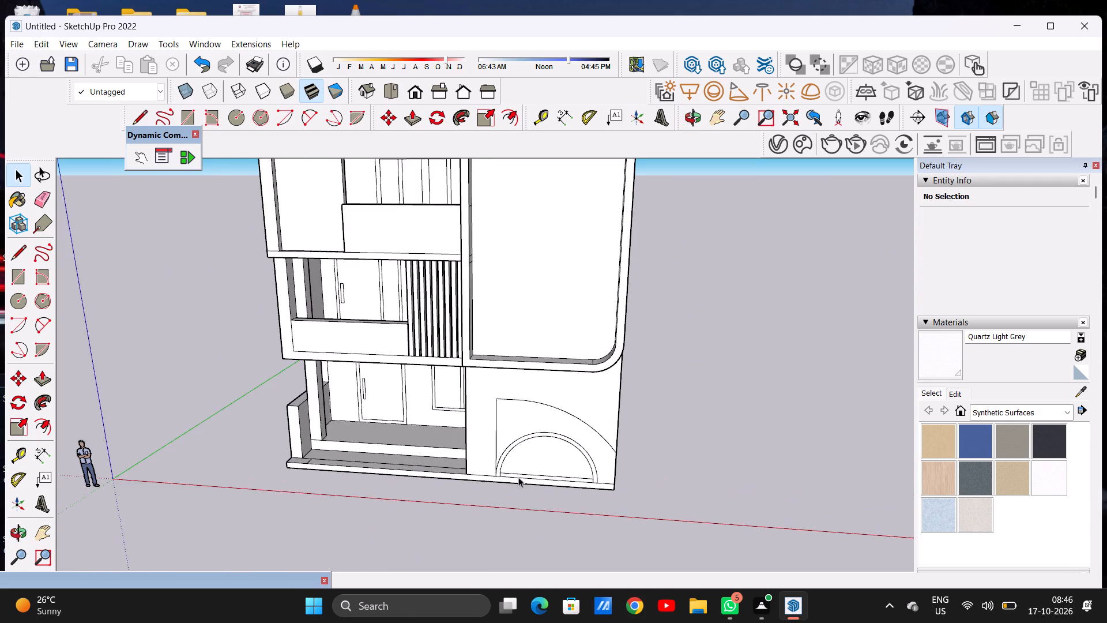
middle_click_drag(517, 469, 519, 448)
scroll(528, 460, "up", 1)
middle_click_drag(573, 471, 515, 453)
middle_click(515, 453)
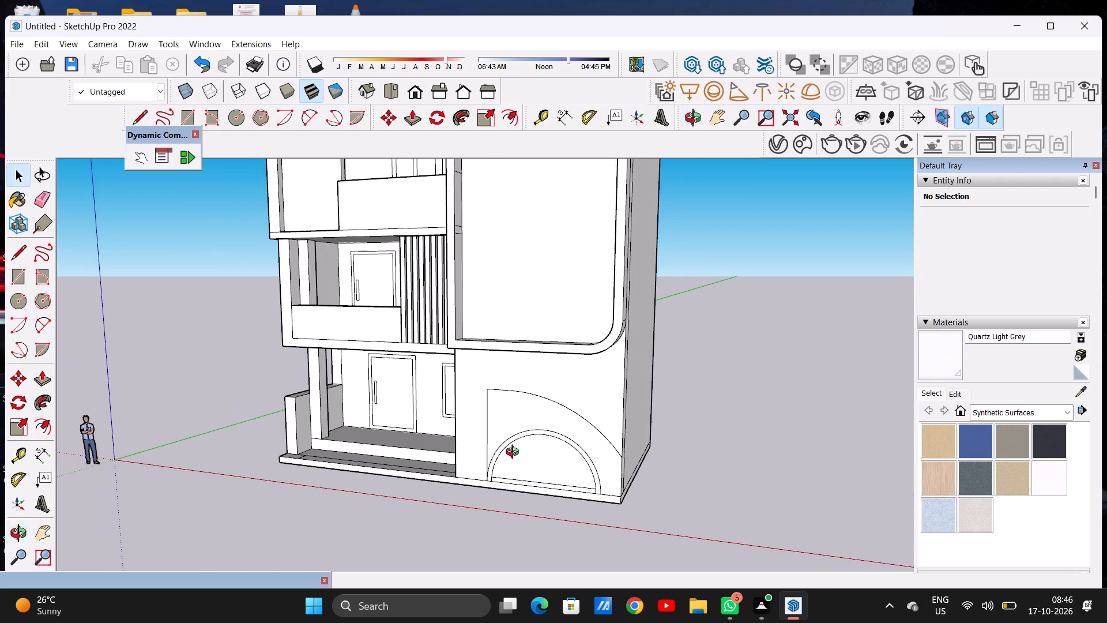
scroll(607, 479, "up", 7)
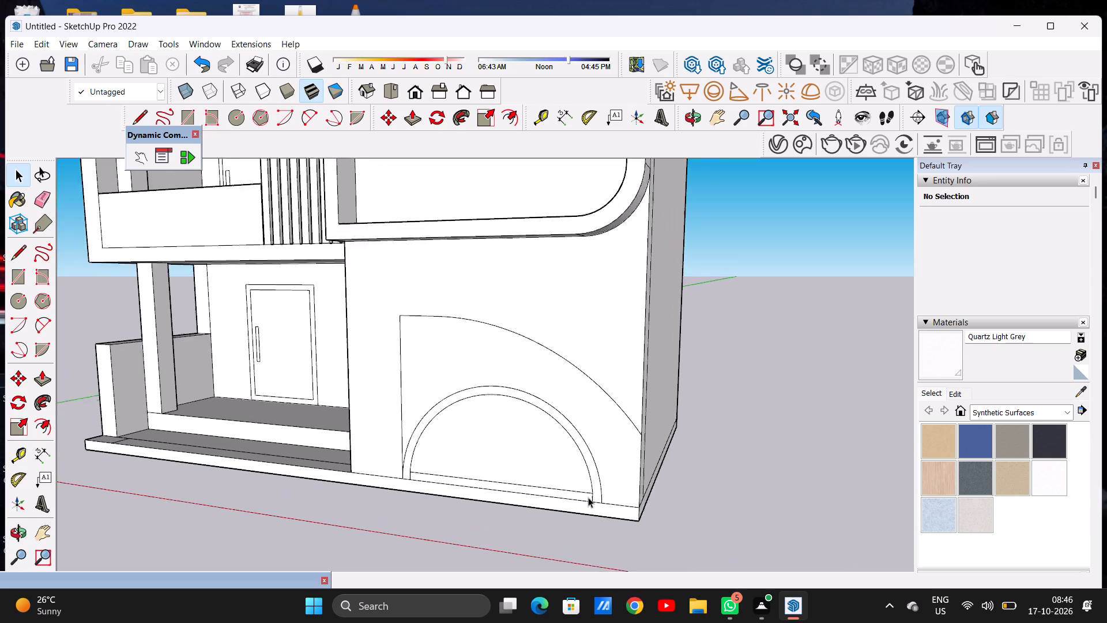
scroll(588, 497, "up", 2)
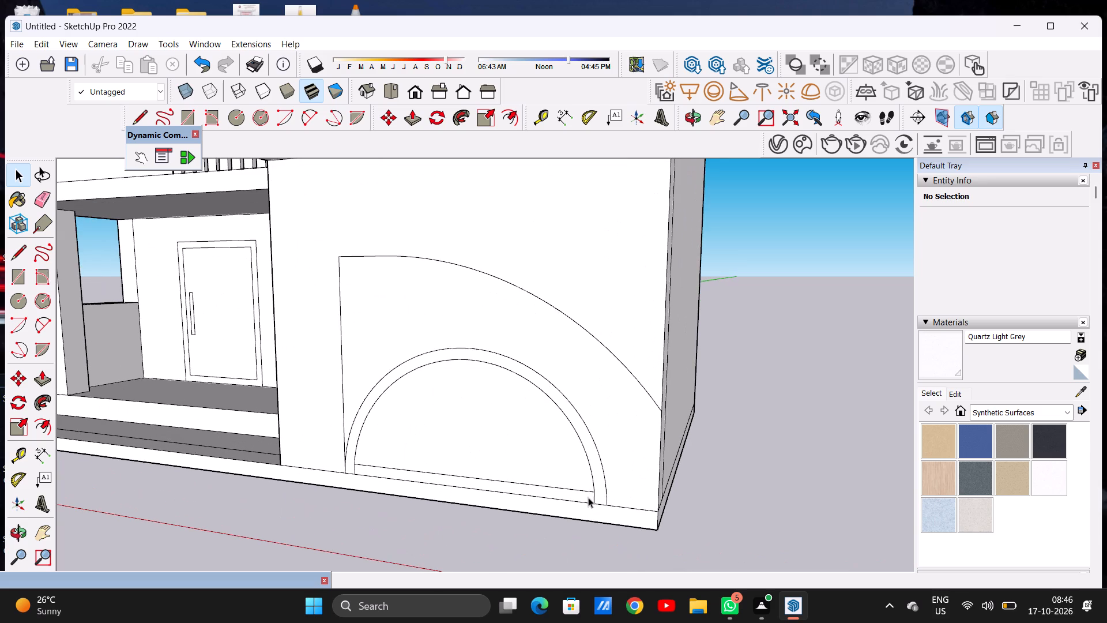
key("e")
scroll(557, 506, "up", 5)
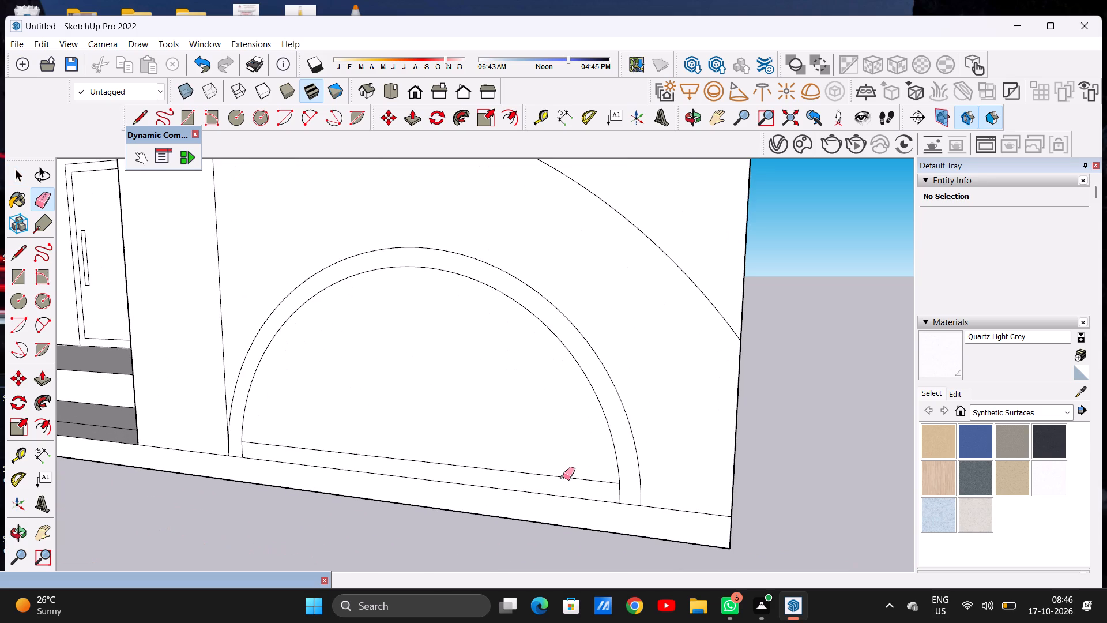
left_click(563, 479)
left_click(568, 473)
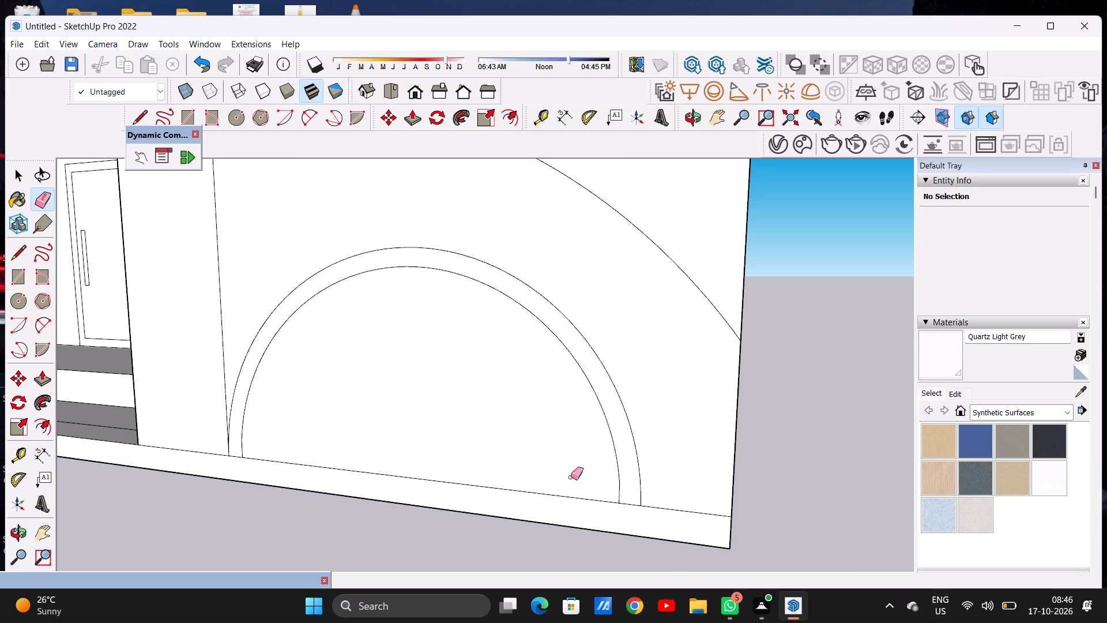
Push/Pull the semicircular arch band on the ground-floor front wall slightly outward from the wall.
key("space")
type("P")
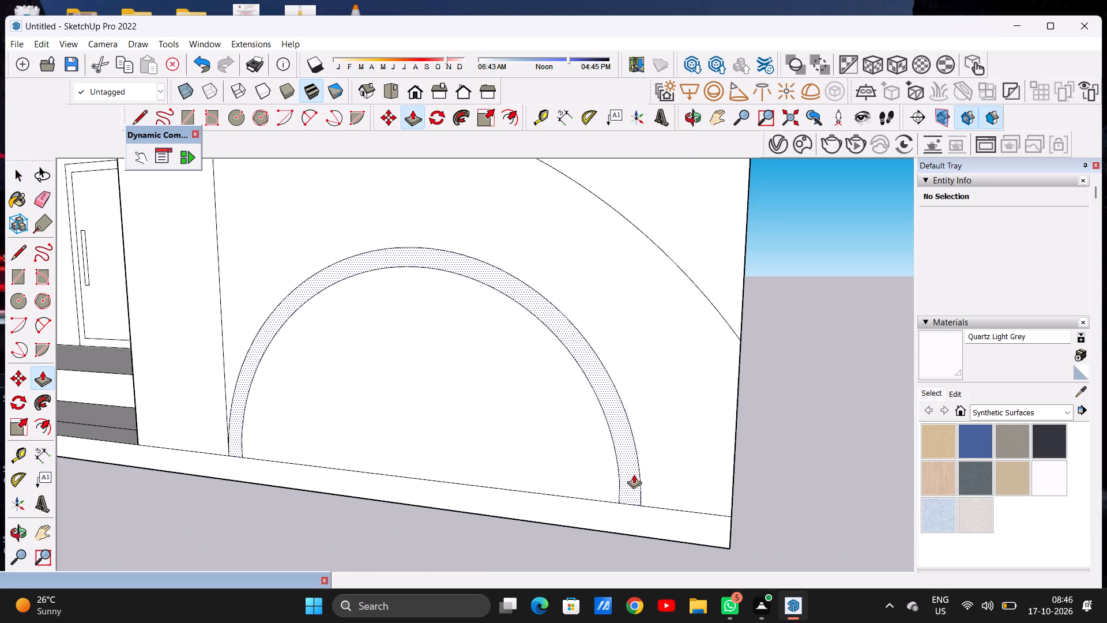
left_click(635, 474)
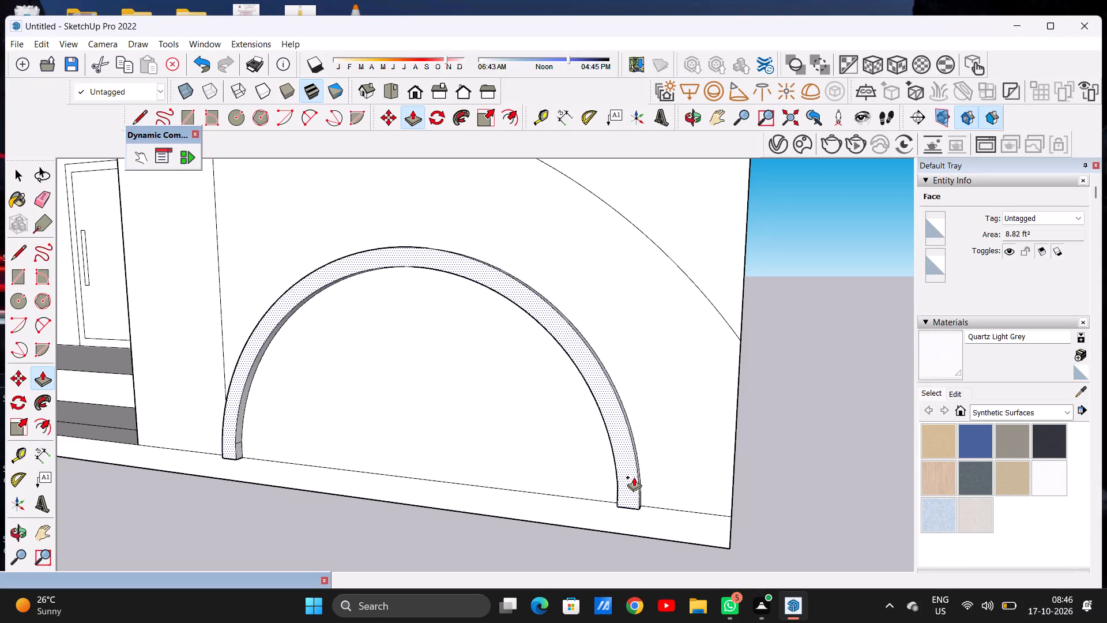
left_click(634, 477)
key("space")
Examine the raised arch band together with the whole front facade from a distance and closer up.
scroll(589, 464, "down", 8)
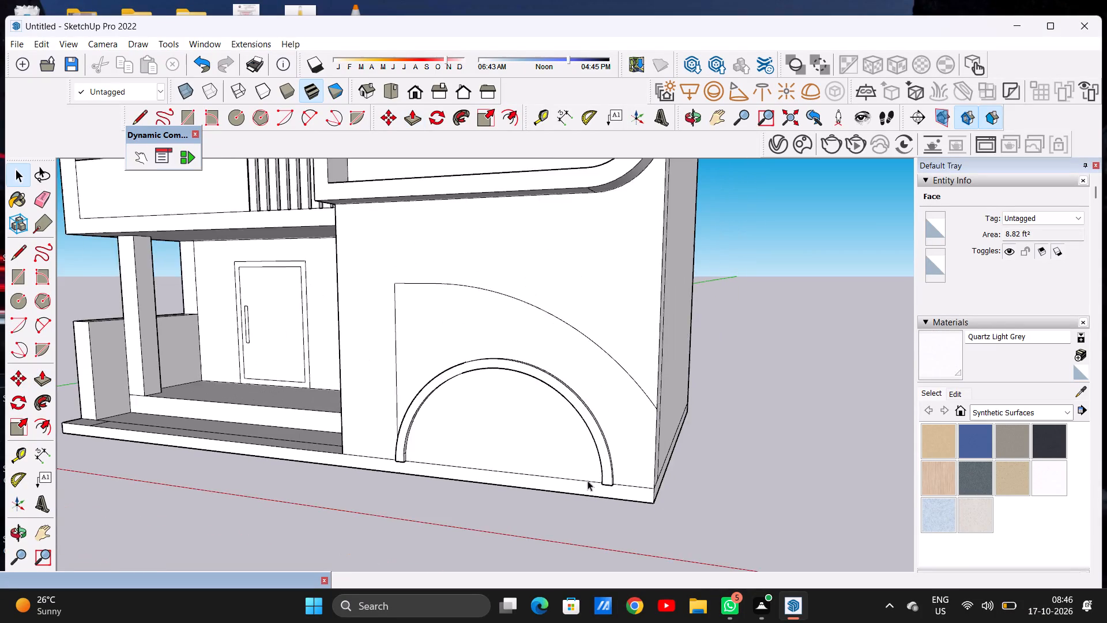
scroll(588, 481, "down", 14)
middle_click_drag(506, 450, 526, 446)
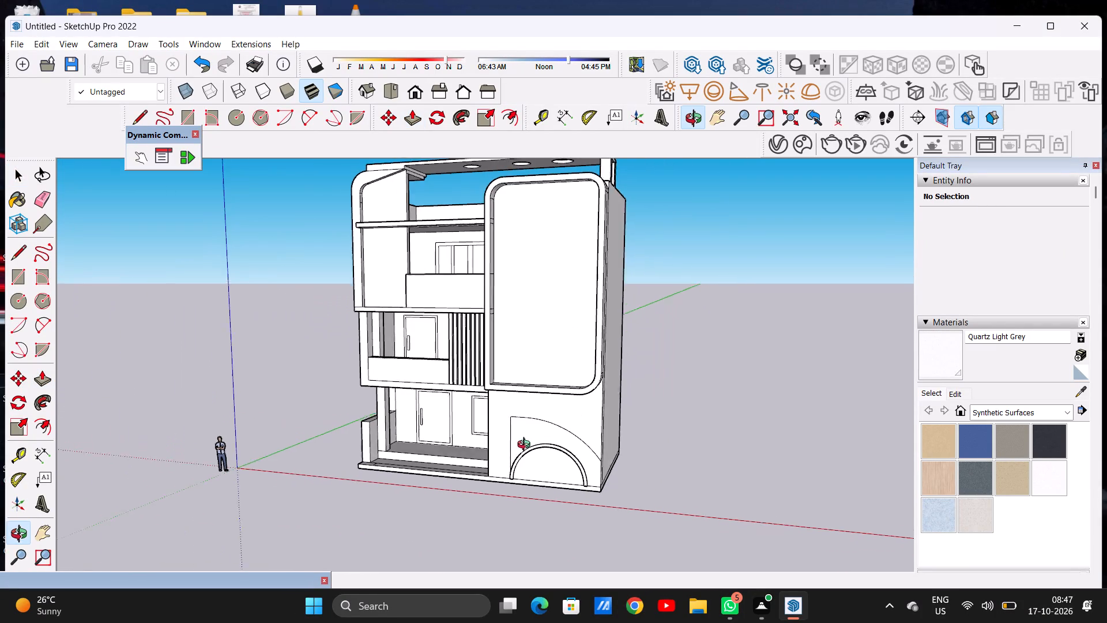
middle_click_drag(526, 446, 551, 440)
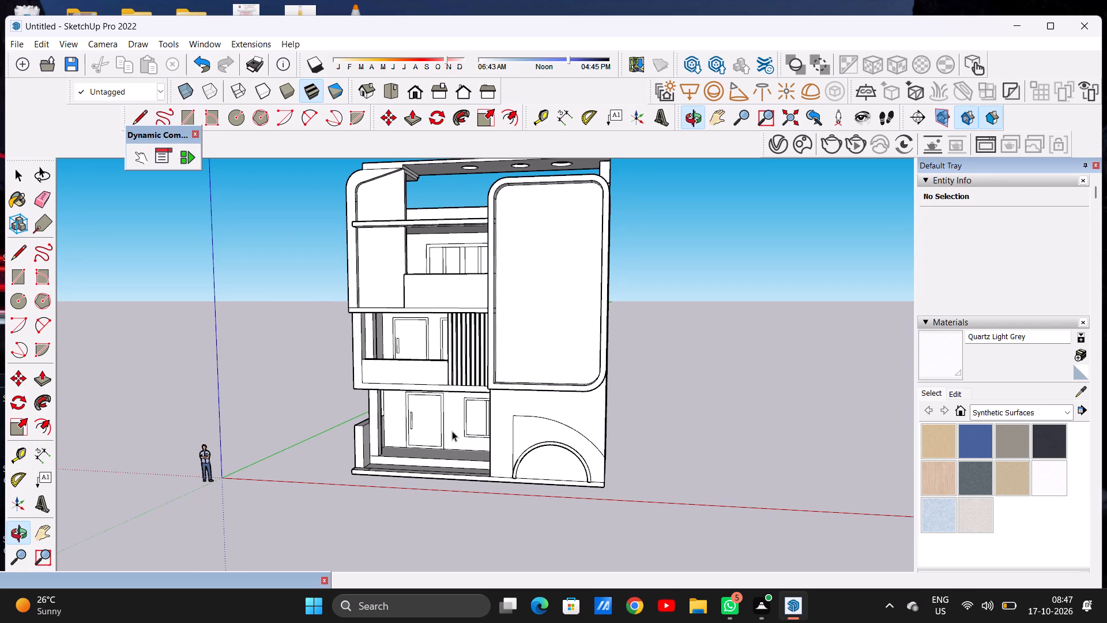
scroll(494, 411, "up", 5)
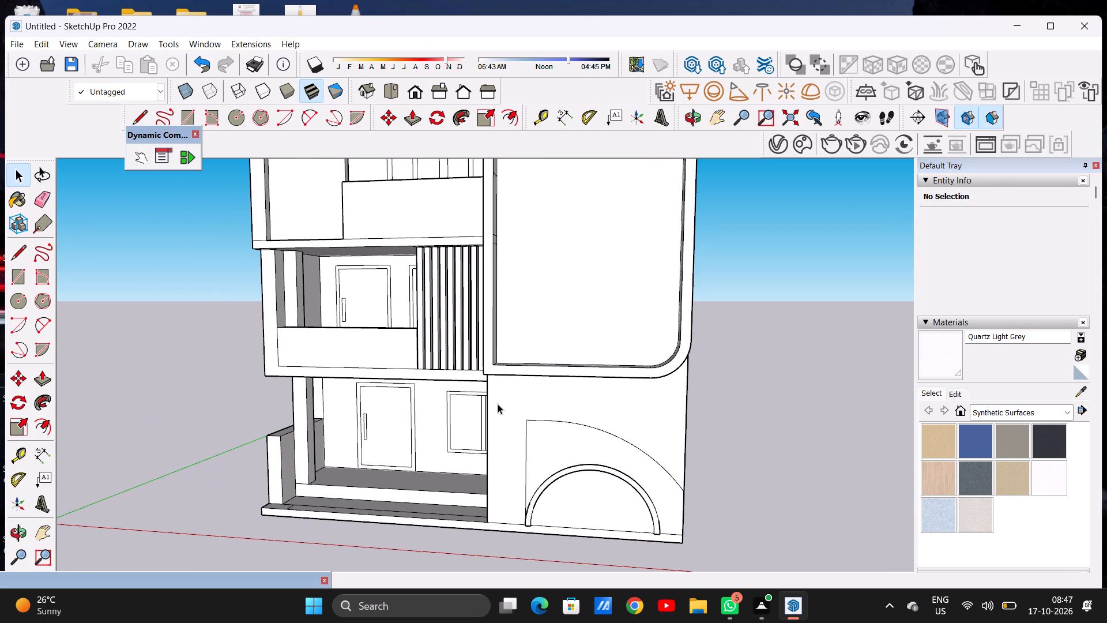
scroll(504, 396, "down", 8)
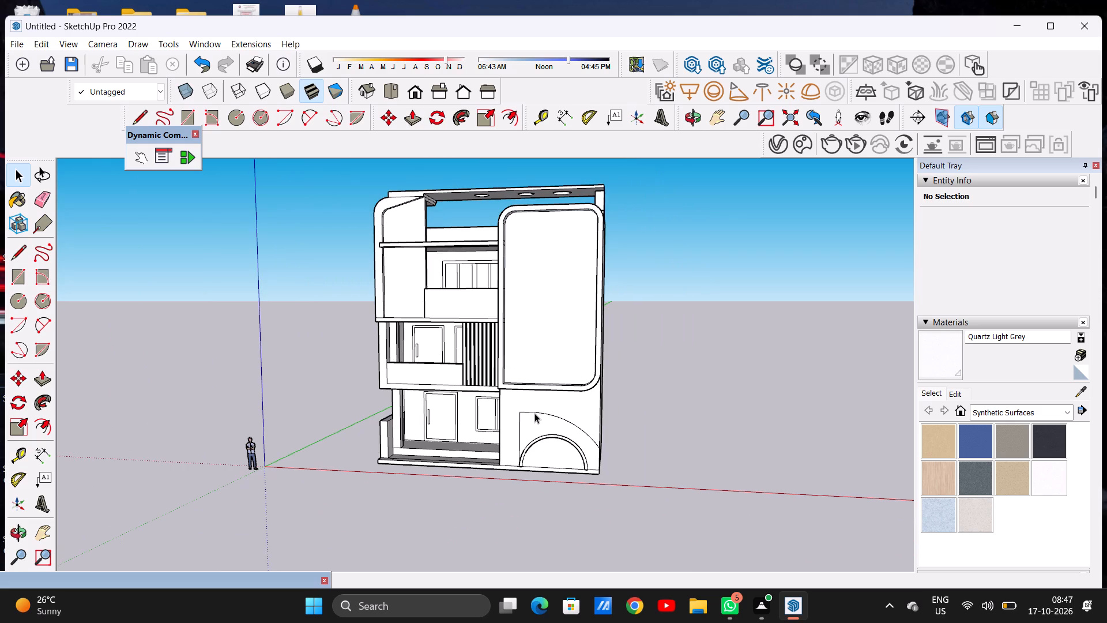
scroll(552, 430, "down", 2)
Draw a horizontal line across the upper part of the tall rounded panel's recessed face, from one side edge to the other.
scroll(534, 321, "up", 4)
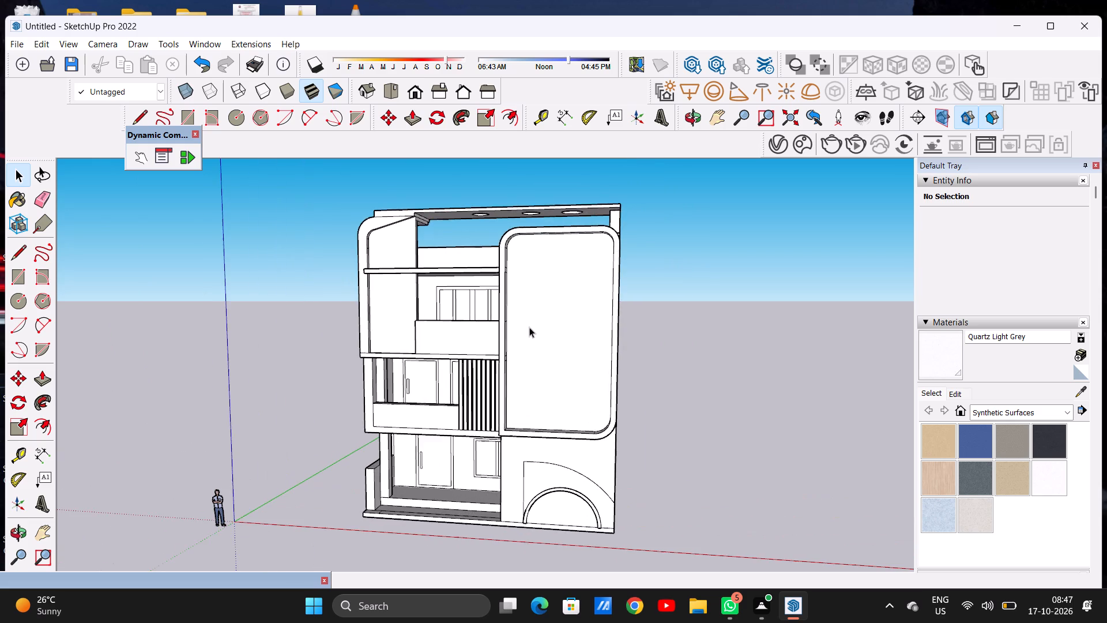
scroll(530, 330, "up", 3)
scroll(545, 267, "up", 4)
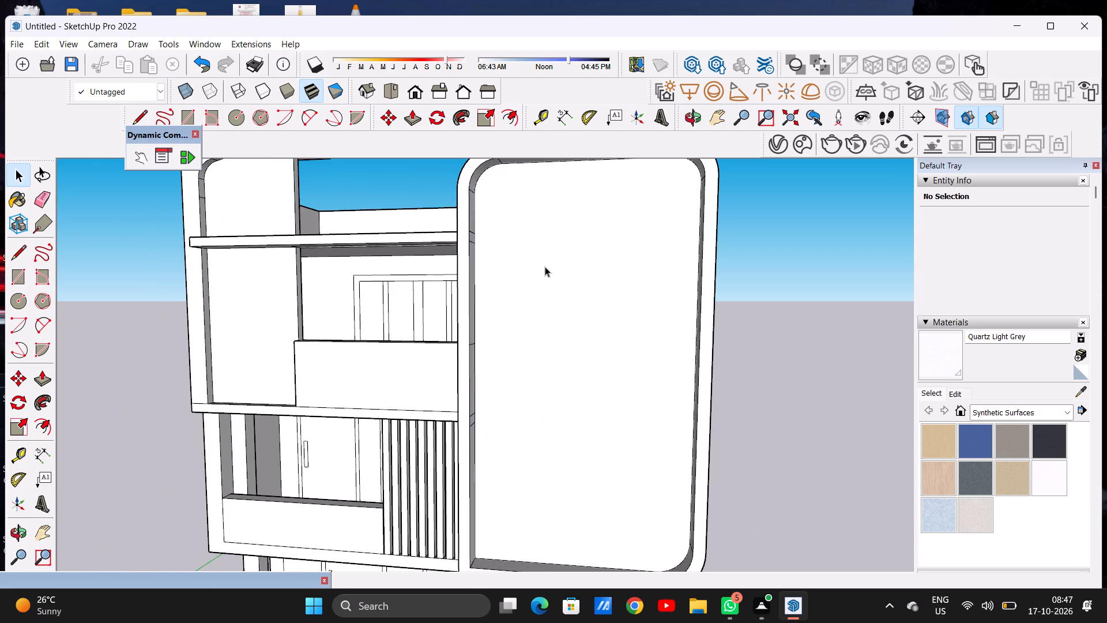
key("l")
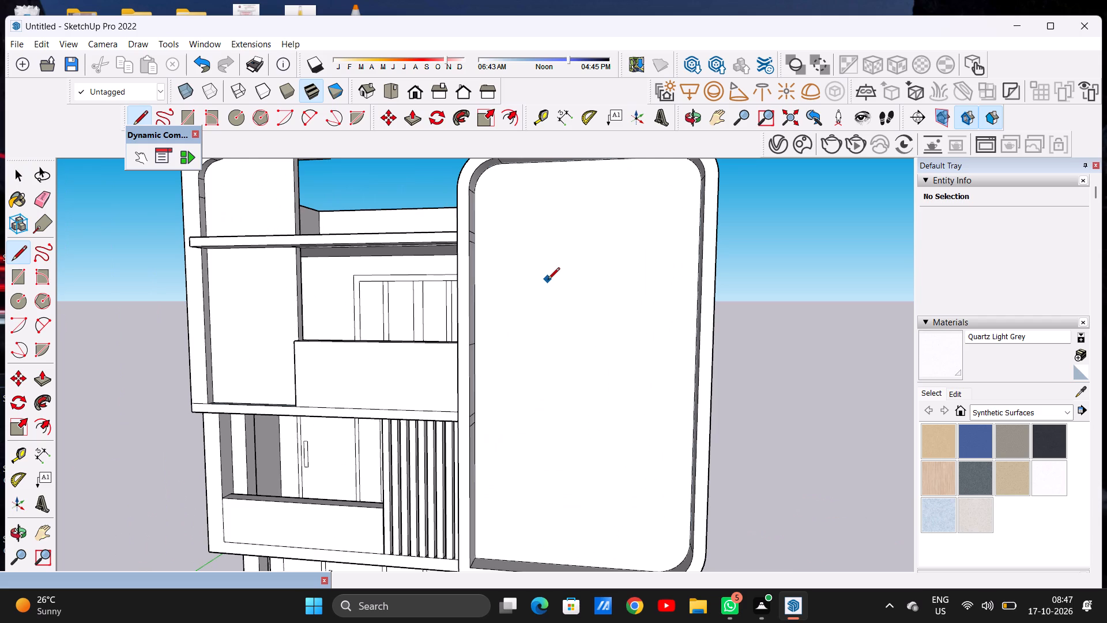
left_click(477, 261)
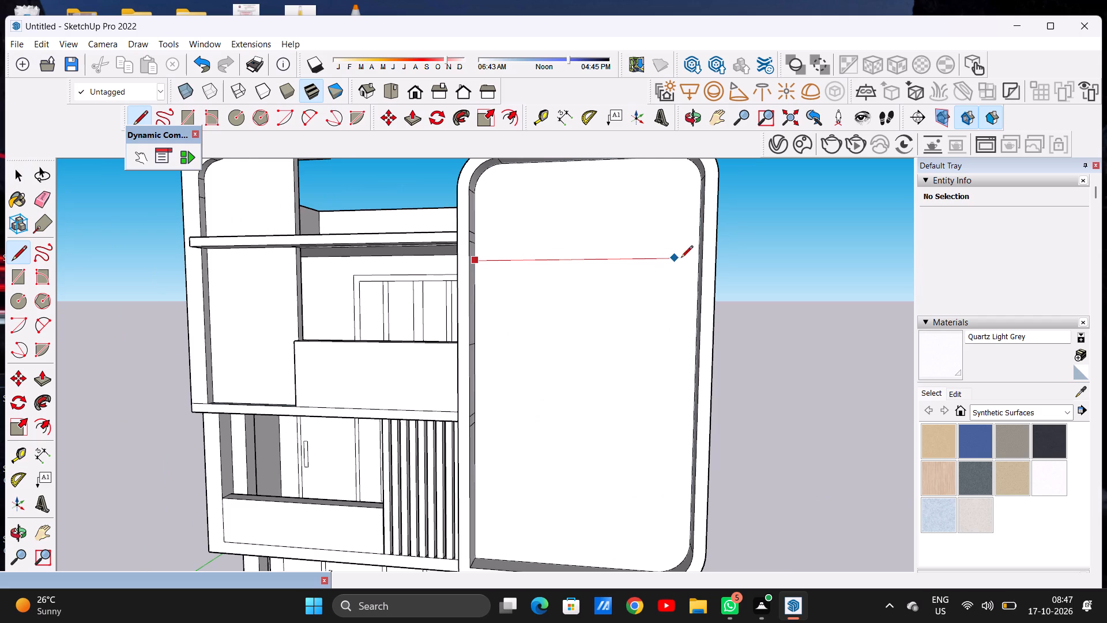
left_click(696, 260)
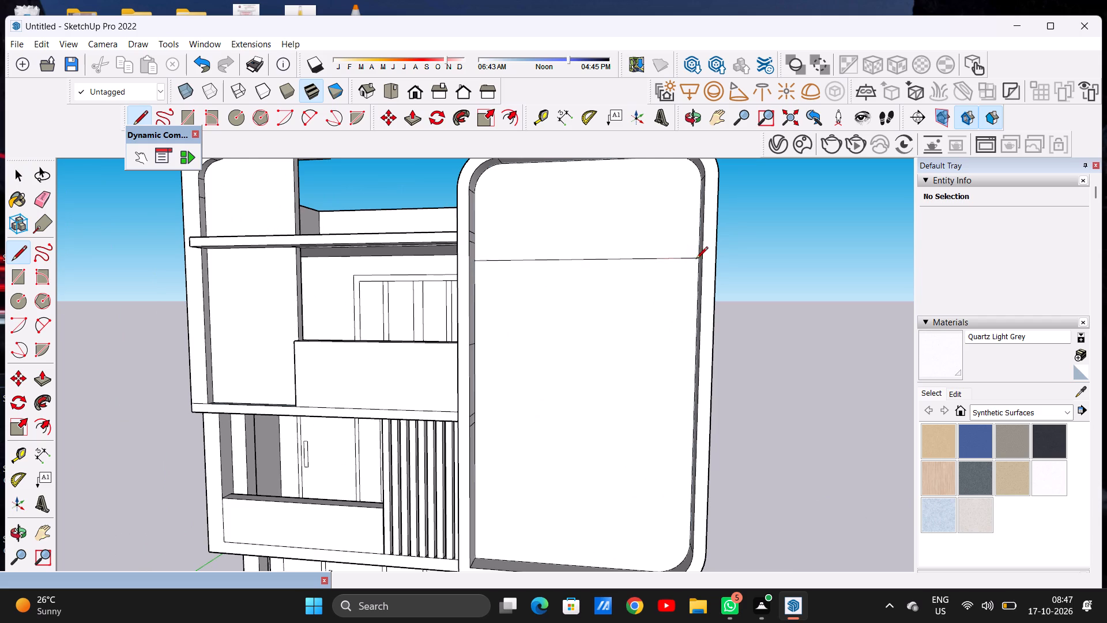
key("space")
Erase the short stray edge on the recess's left inner side face, just above the new horizontal line.
type("E")
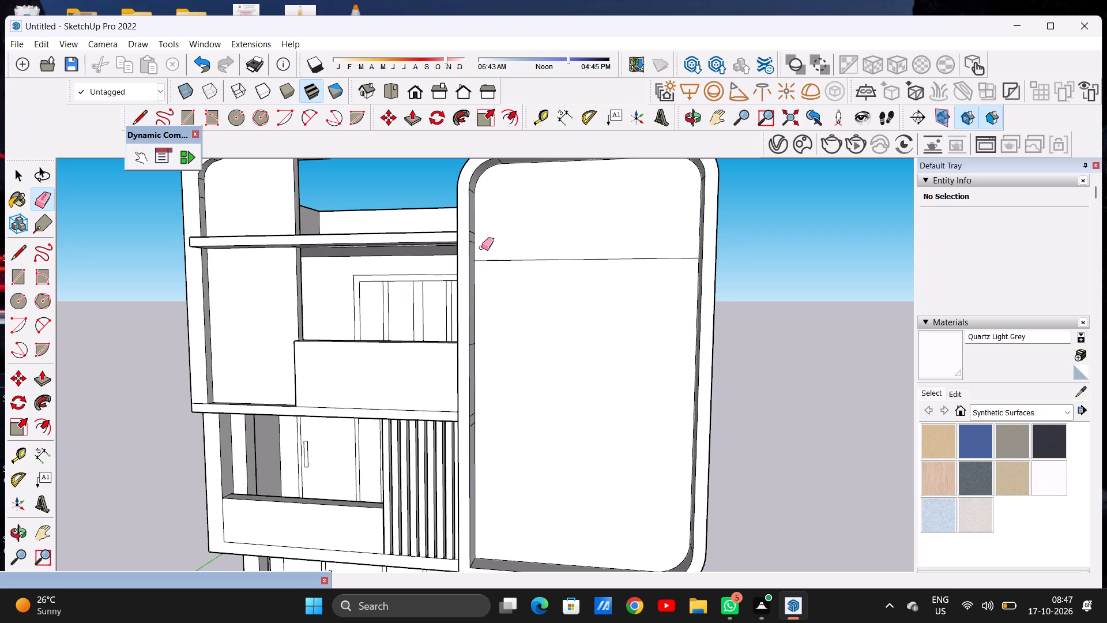
scroll(479, 246, "up", 12)
left_click_drag(462, 211, 463, 226)
left_click_drag(463, 241, 463, 248)
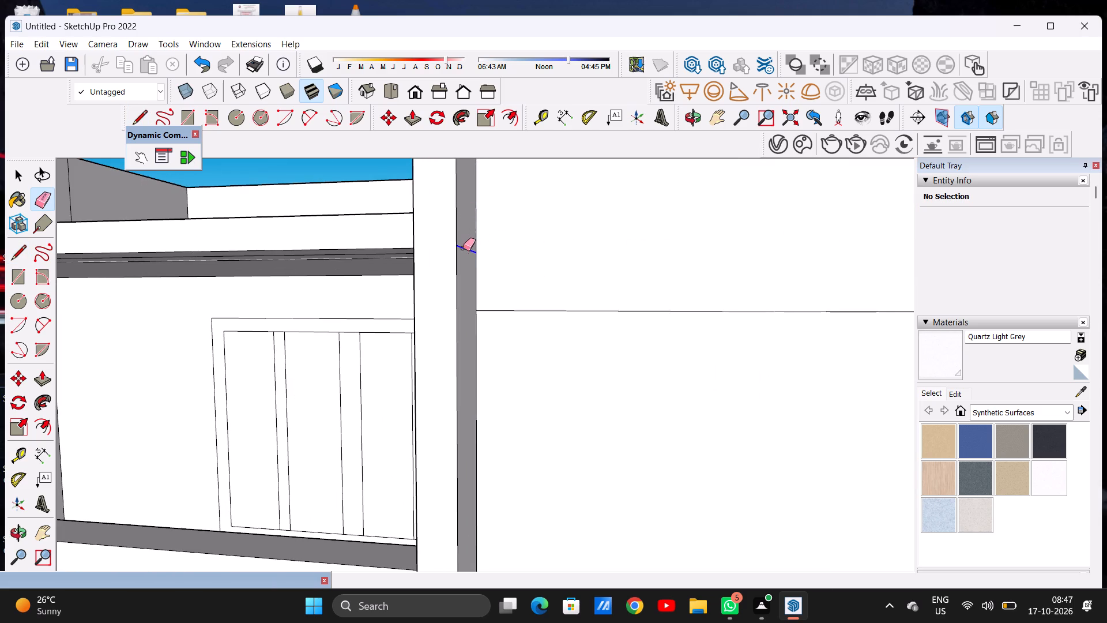
left_click_drag(463, 248, 463, 254)
scroll(495, 274, "down", 14)
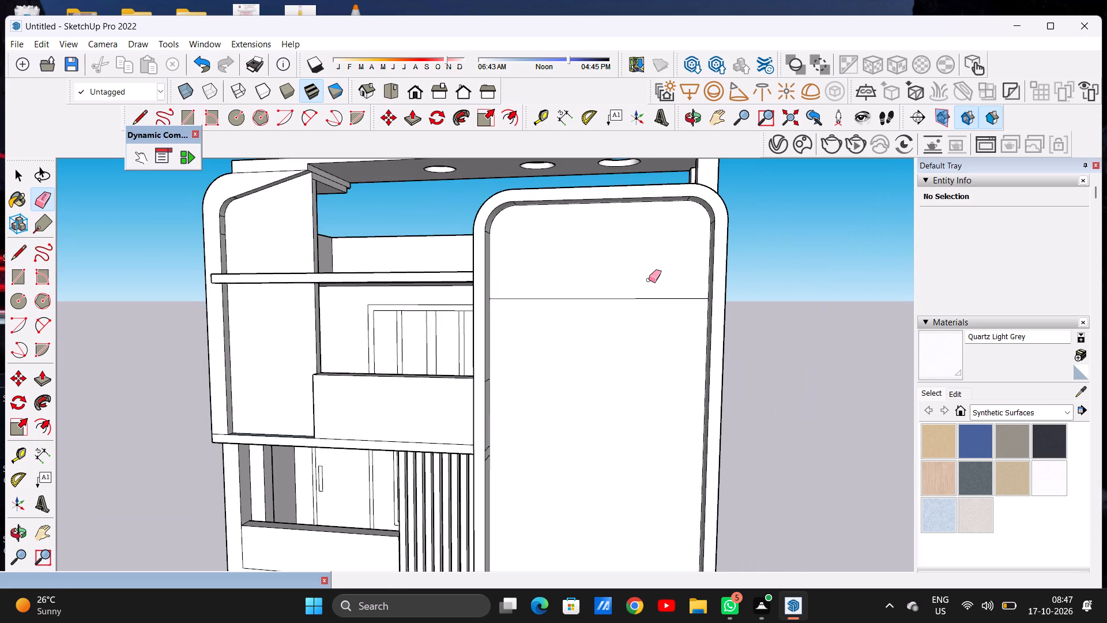
key("space")
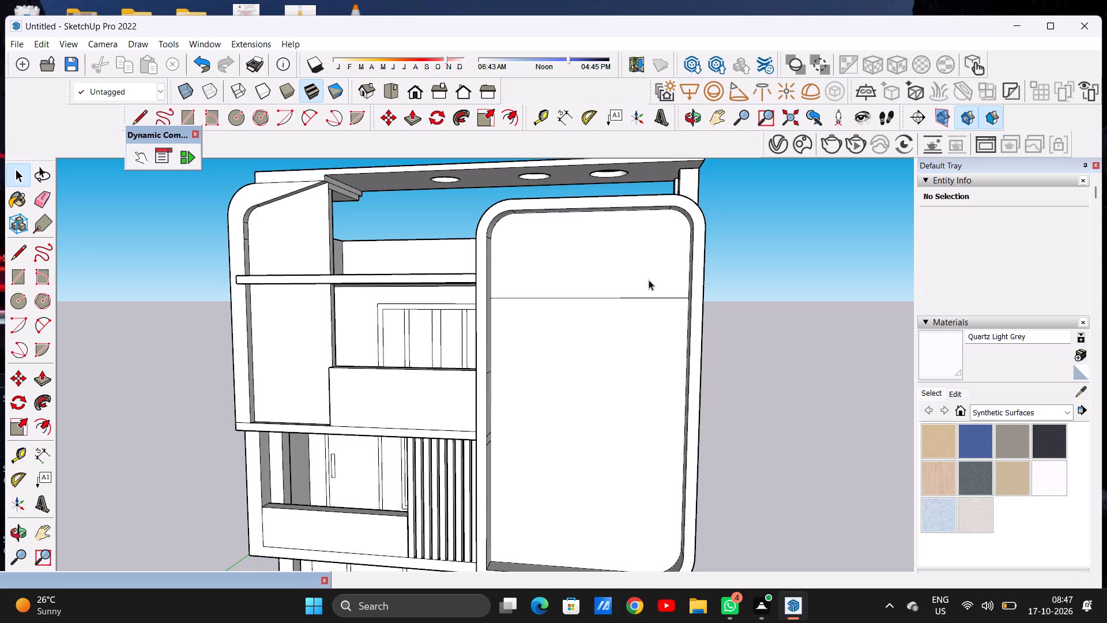
Draw a vertical line near the recess's left side, from the horizontal line up to the curved upper corner.
scroll(545, 294, "up", 2)
key("l")
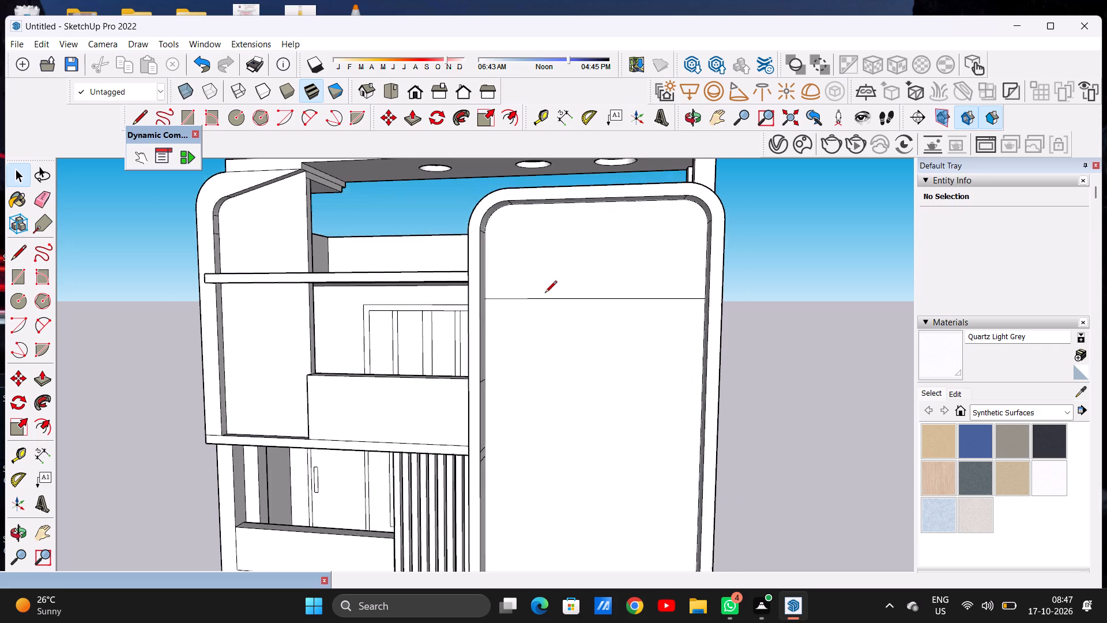
scroll(496, 288, "up", 3)
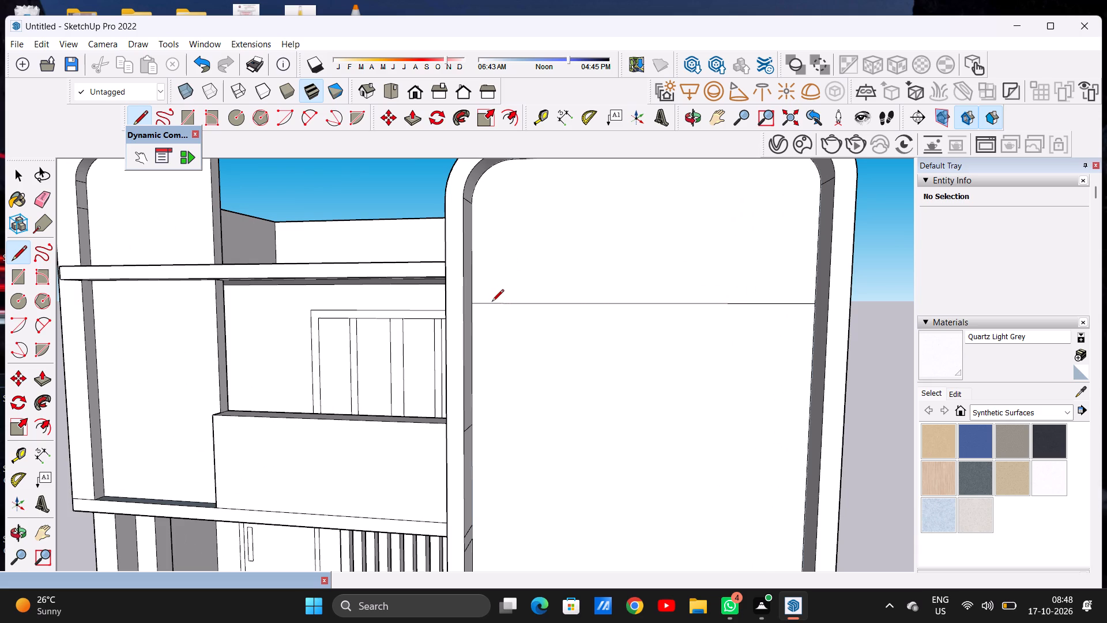
left_click(492, 302)
scroll(491, 211, "down", 2)
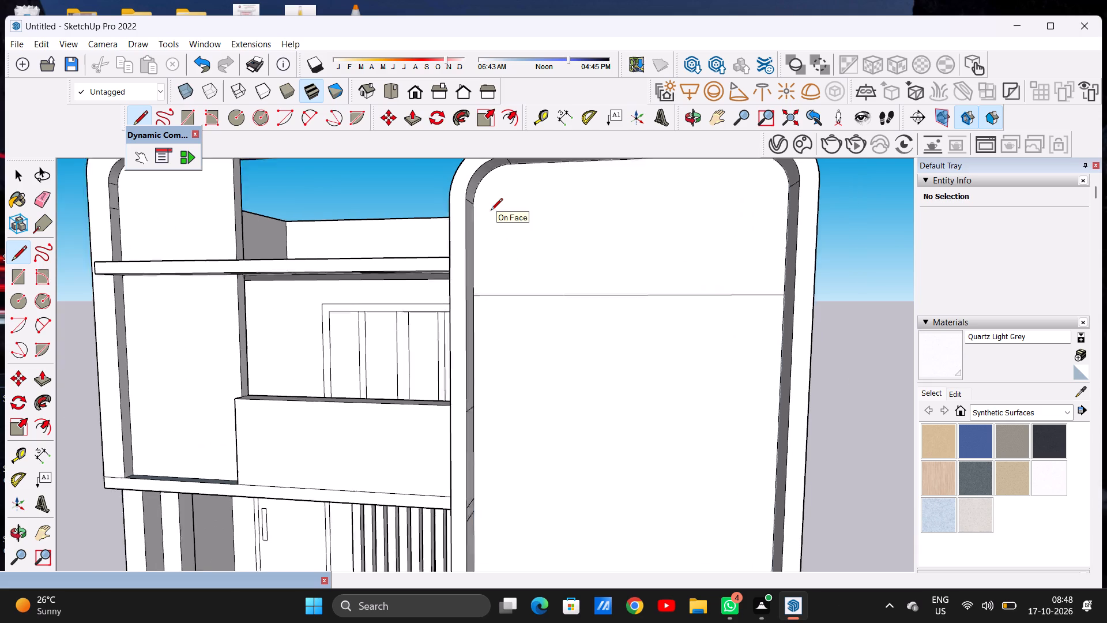
scroll(491, 211, "down", 4)
scroll(492, 188, "up", 9)
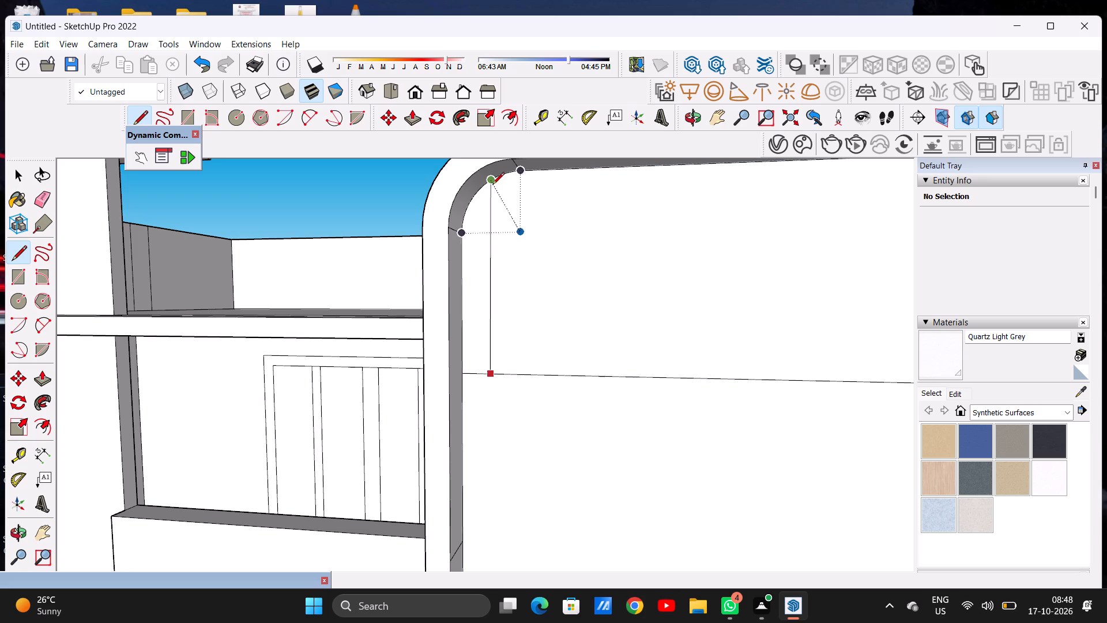
left_click(491, 185)
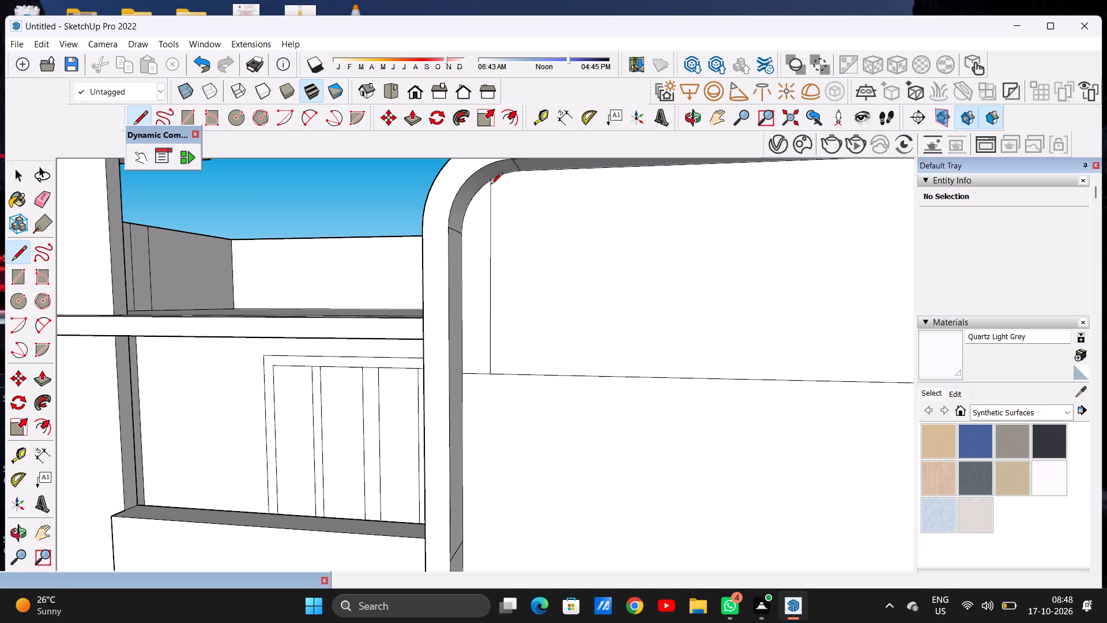
key("space")
Copy the narrow curved-top strip along the horizontal line twice, leaving a small gap between neighbouring strips.
scroll(491, 272, "down", 8)
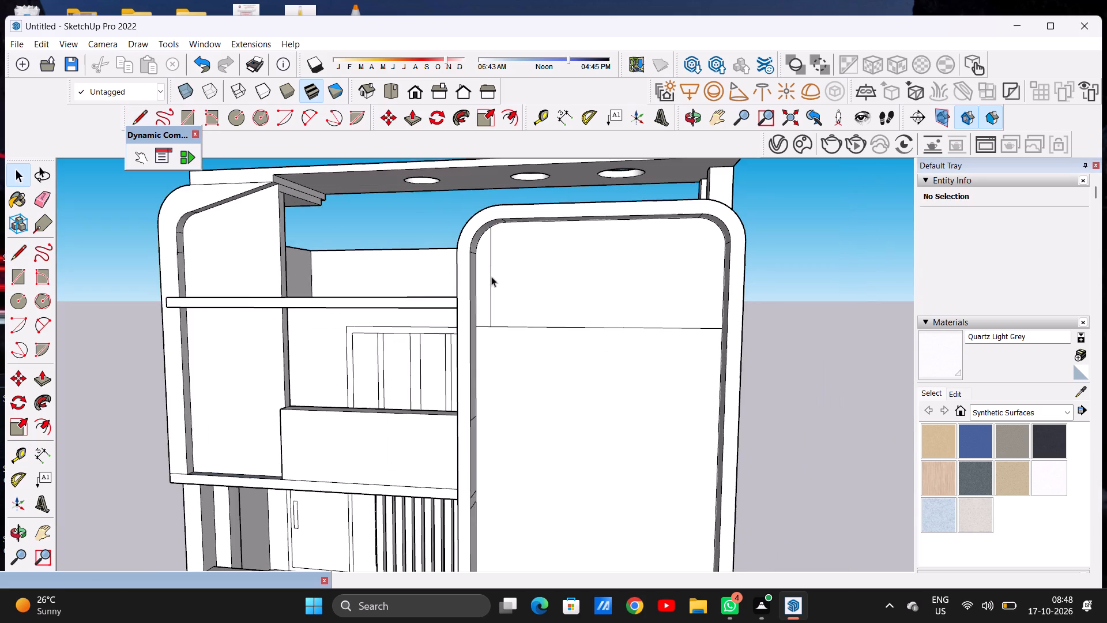
scroll(496, 322, "up", 8)
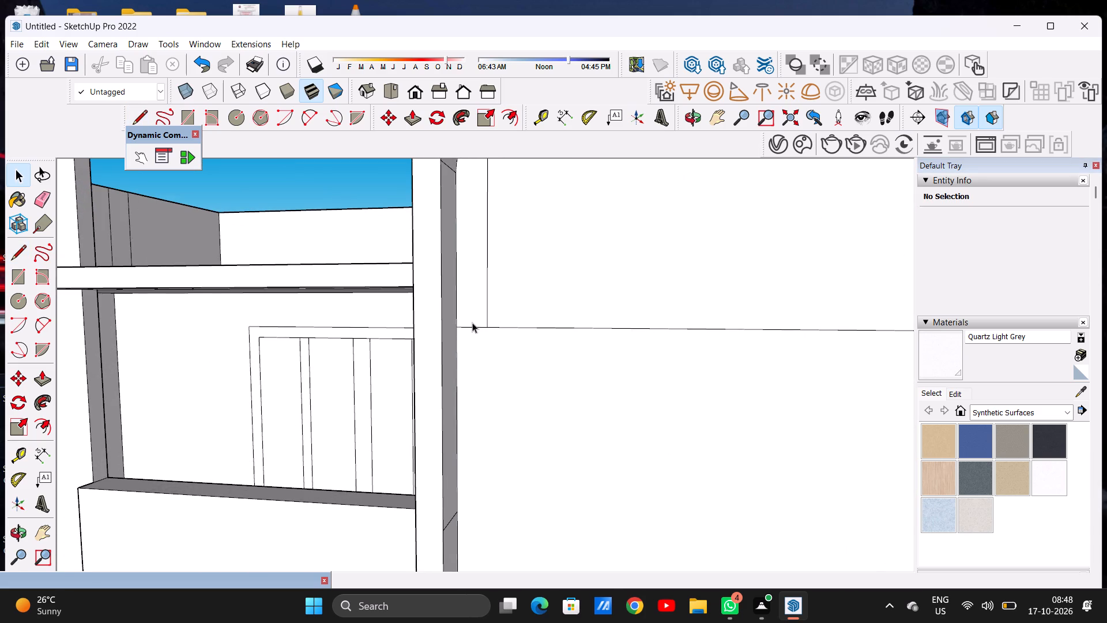
double_click(472, 322)
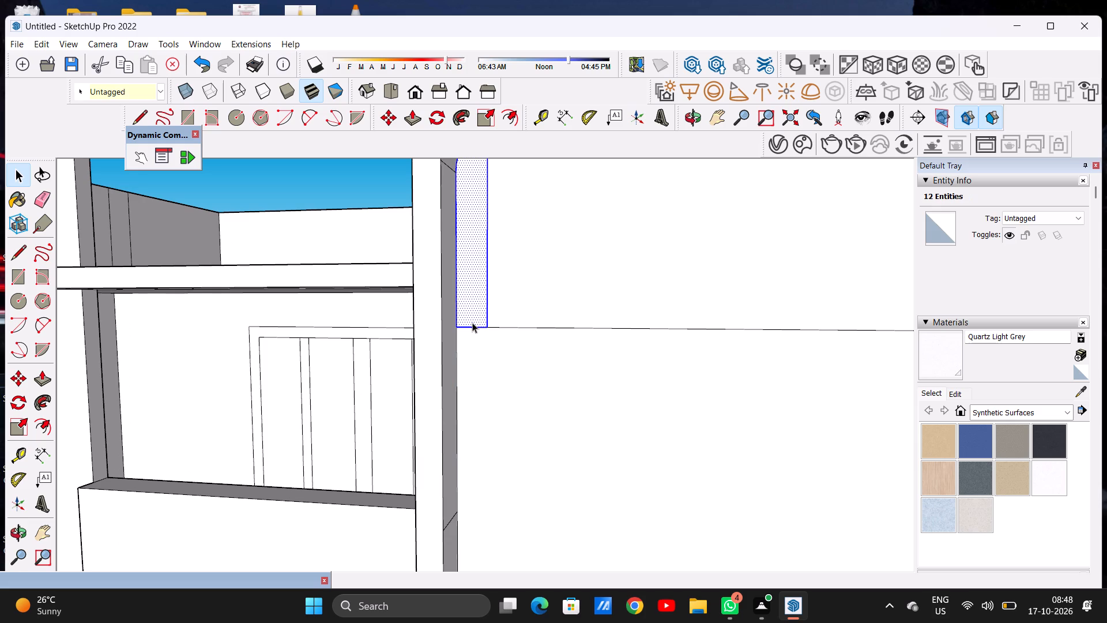
key("m")
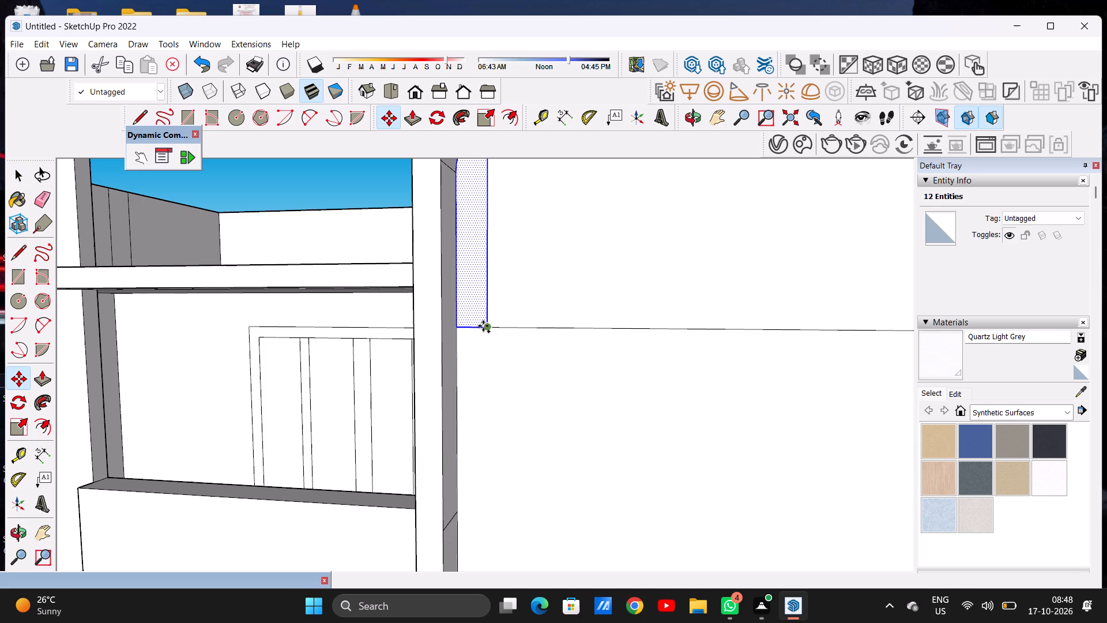
left_click(483, 326)
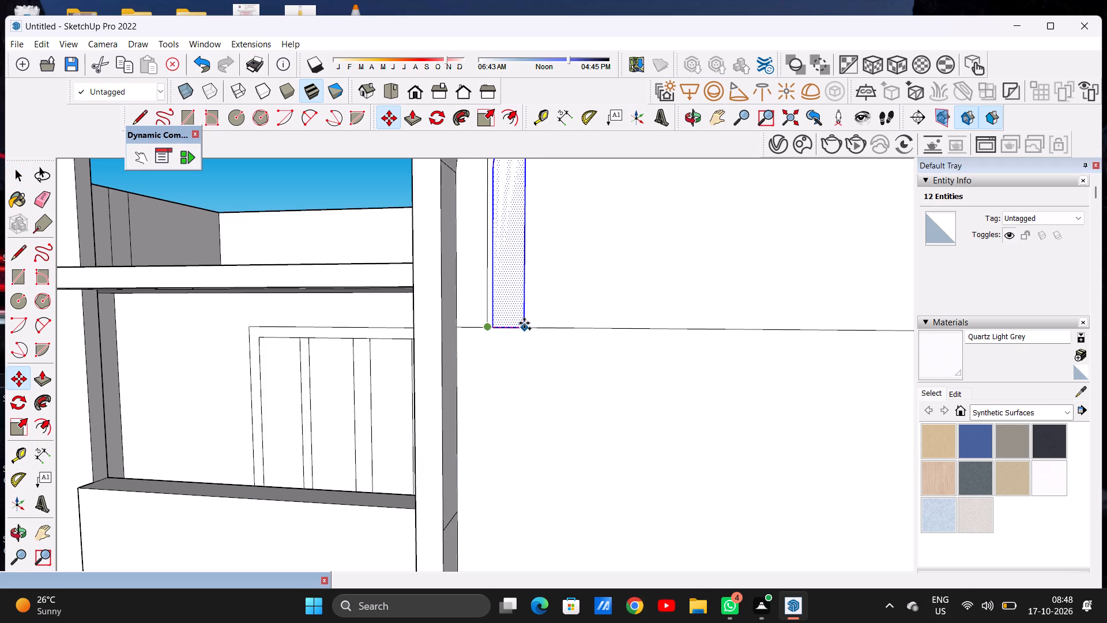
left_click(525, 323)
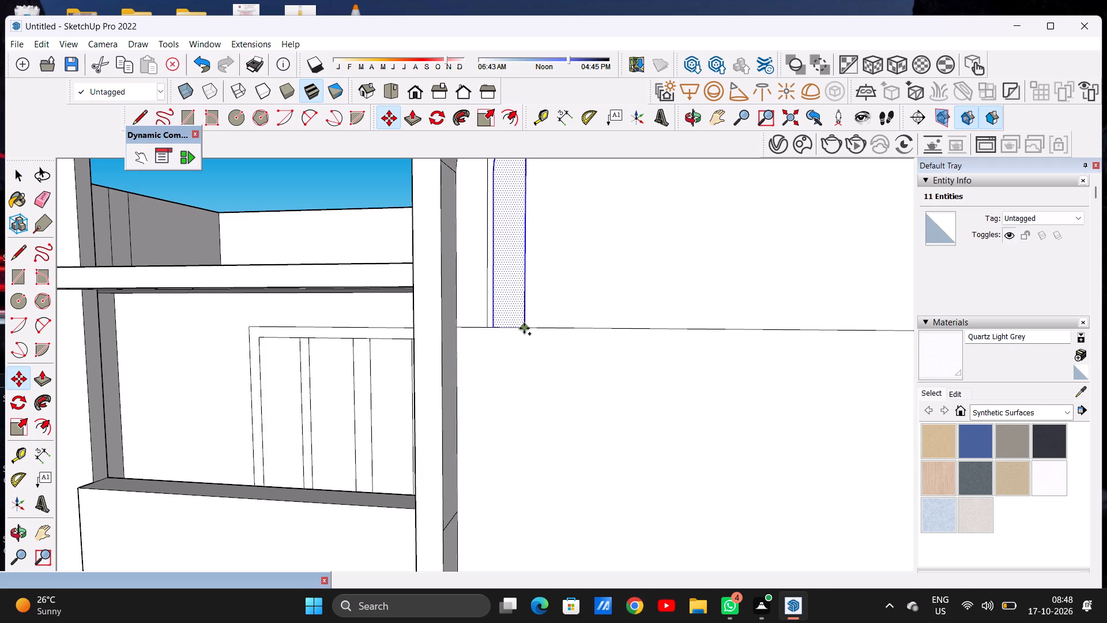
left_click(524, 328)
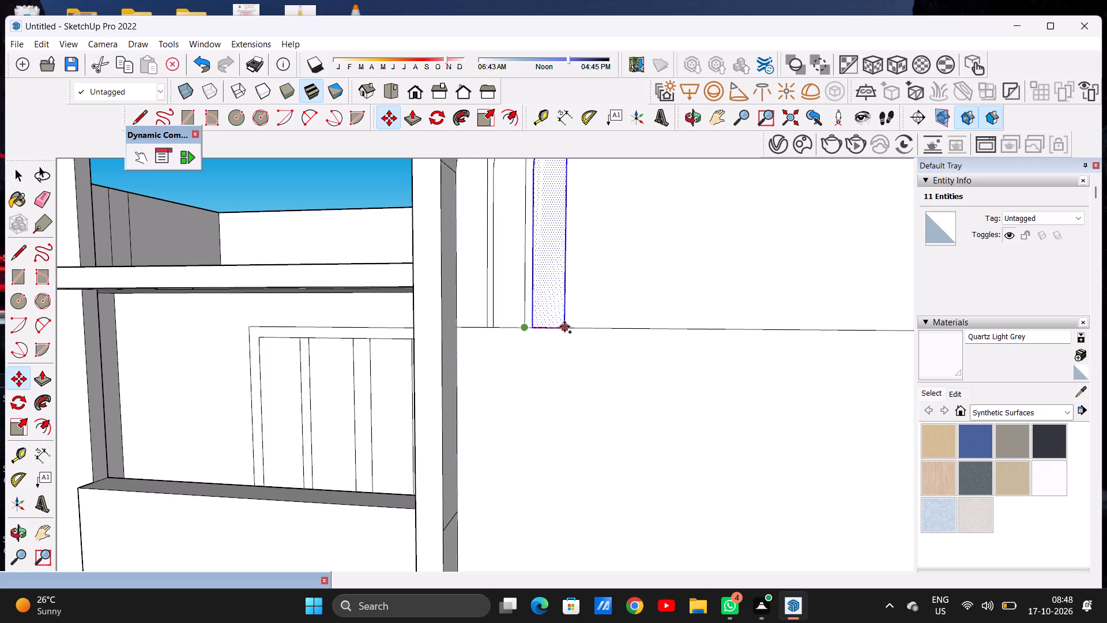
left_click(564, 326)
key("space")
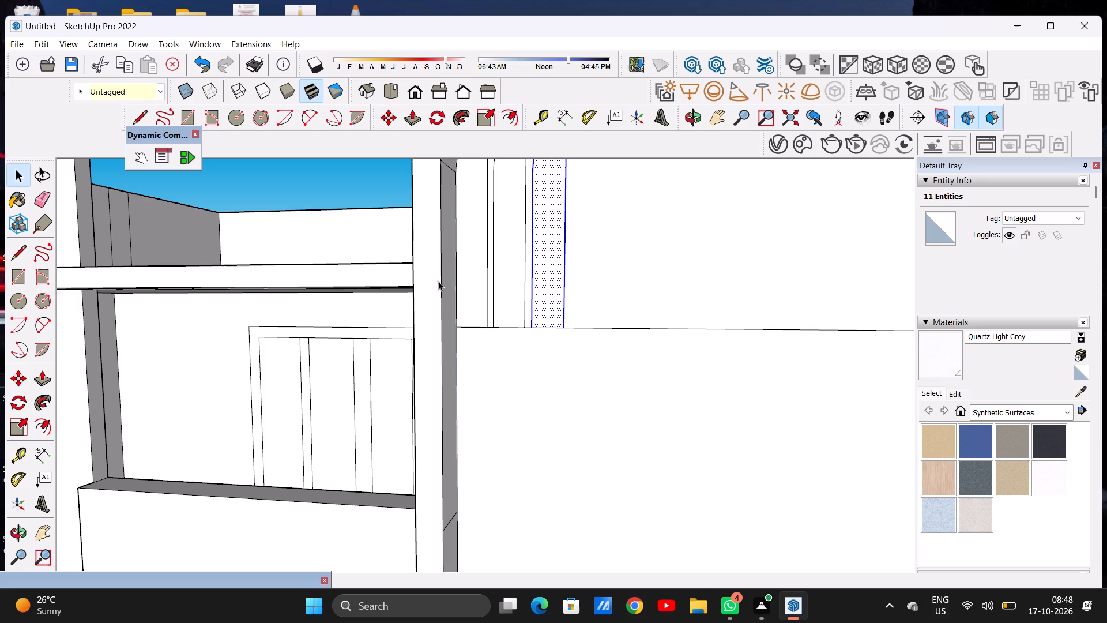
scroll(473, 314, "down", 9)
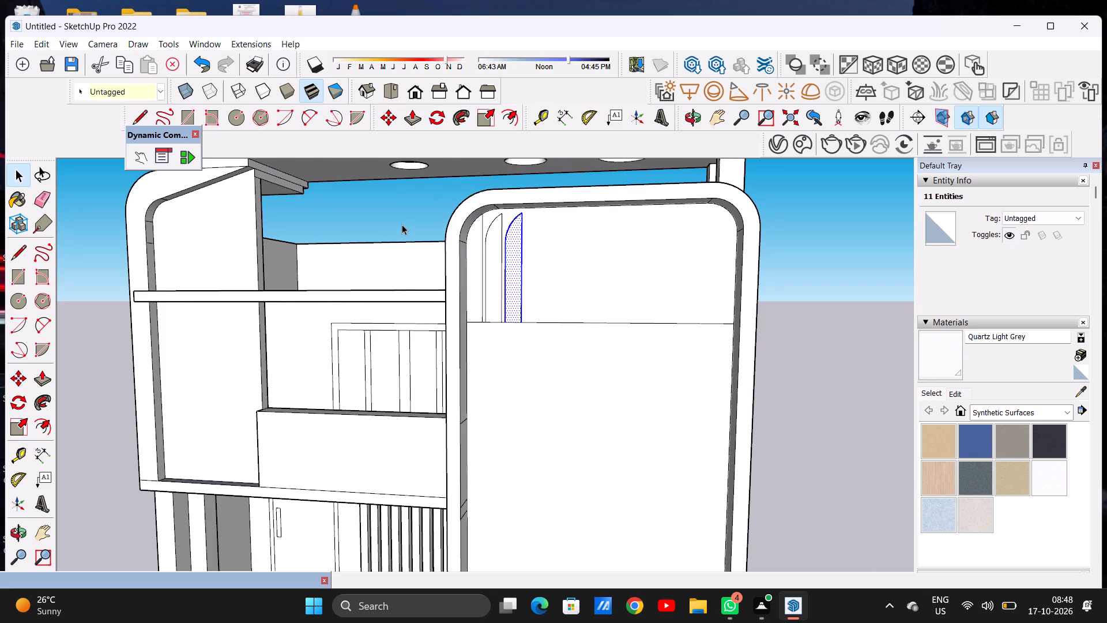
left_click(402, 224)
Draw vertical lines extending both side edges of the second curved-top strip up to the recess's upper boundary.
scroll(500, 230, "up", 4)
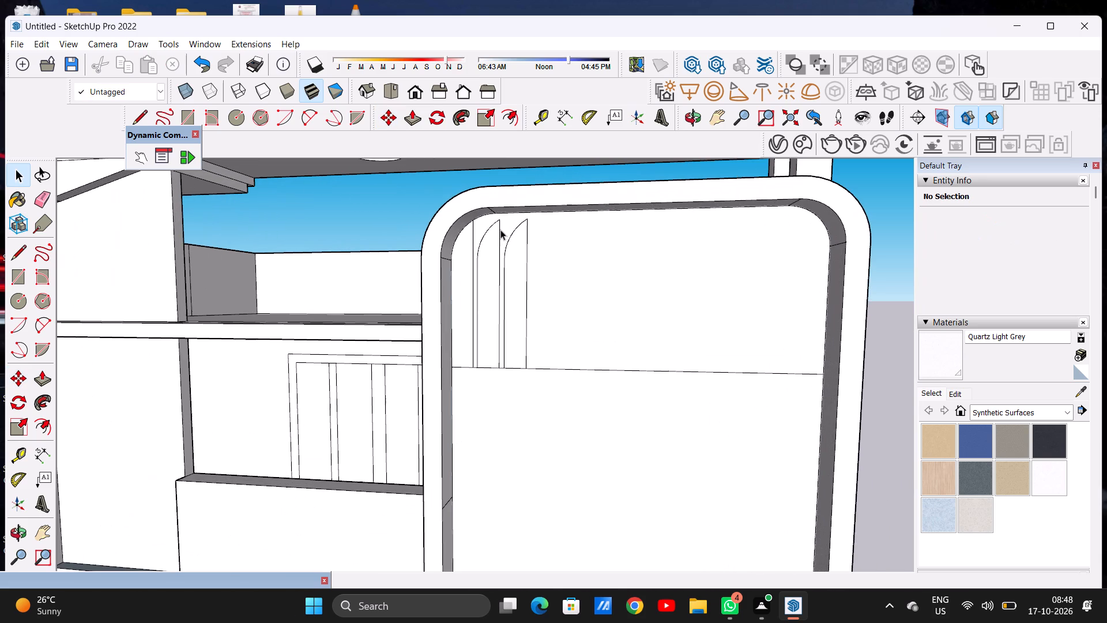
key("l")
scroll(502, 226, "up", 6)
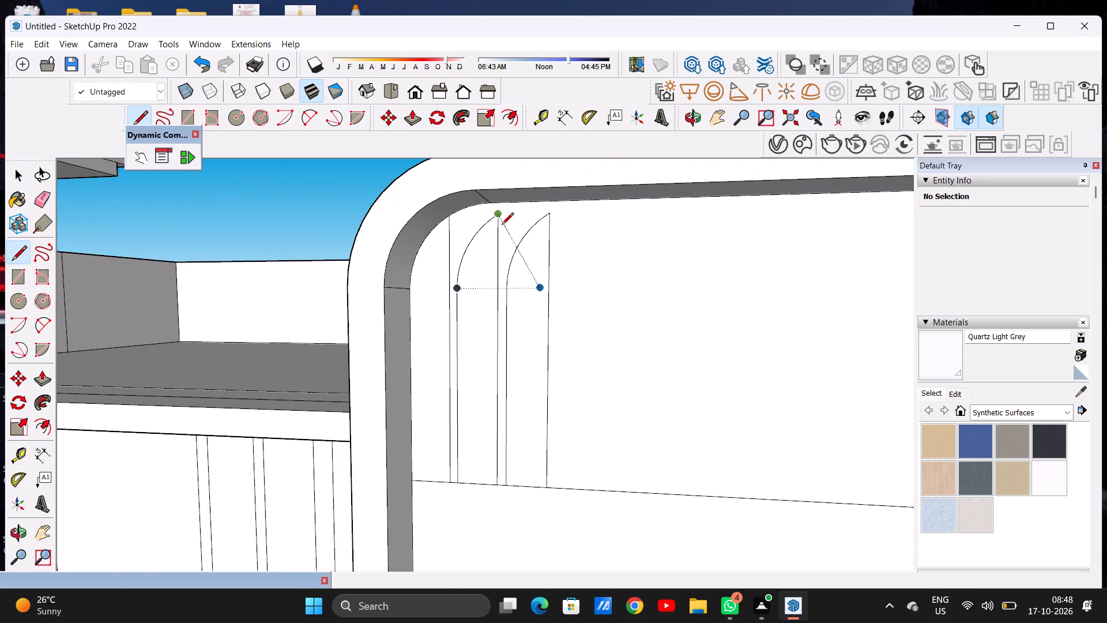
left_click(457, 289)
left_click(459, 209)
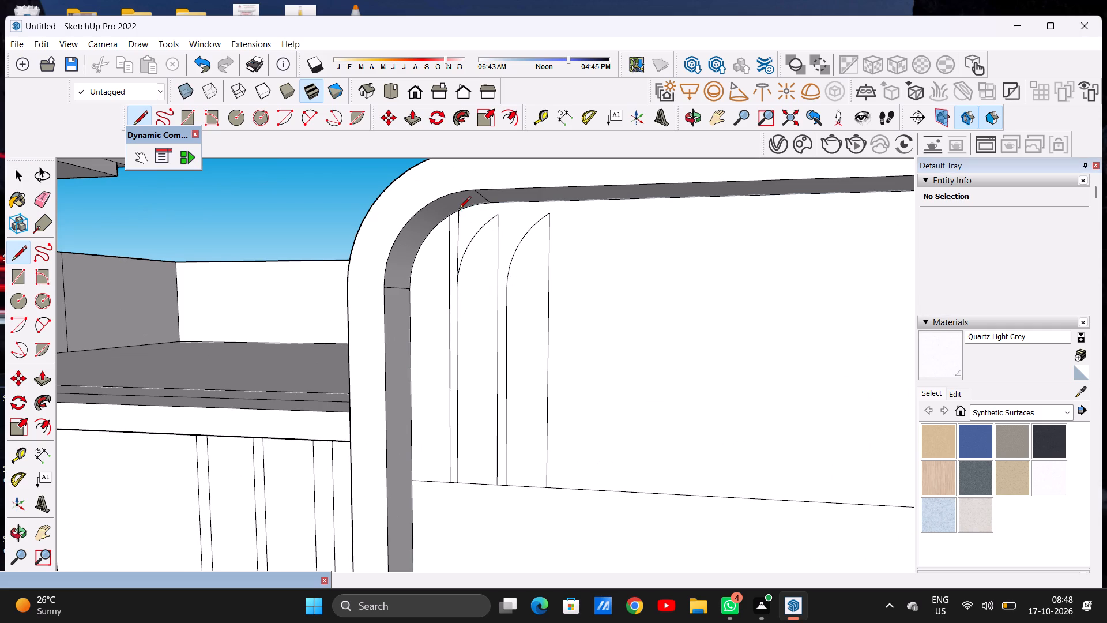
left_click(498, 215)
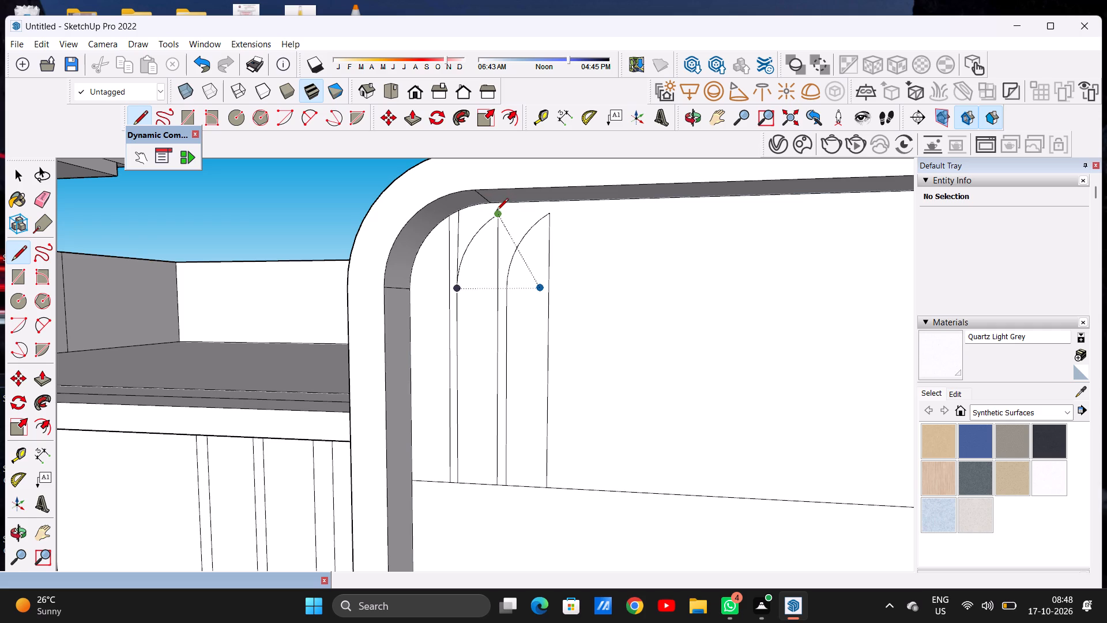
left_click(498, 217)
left_click(499, 204)
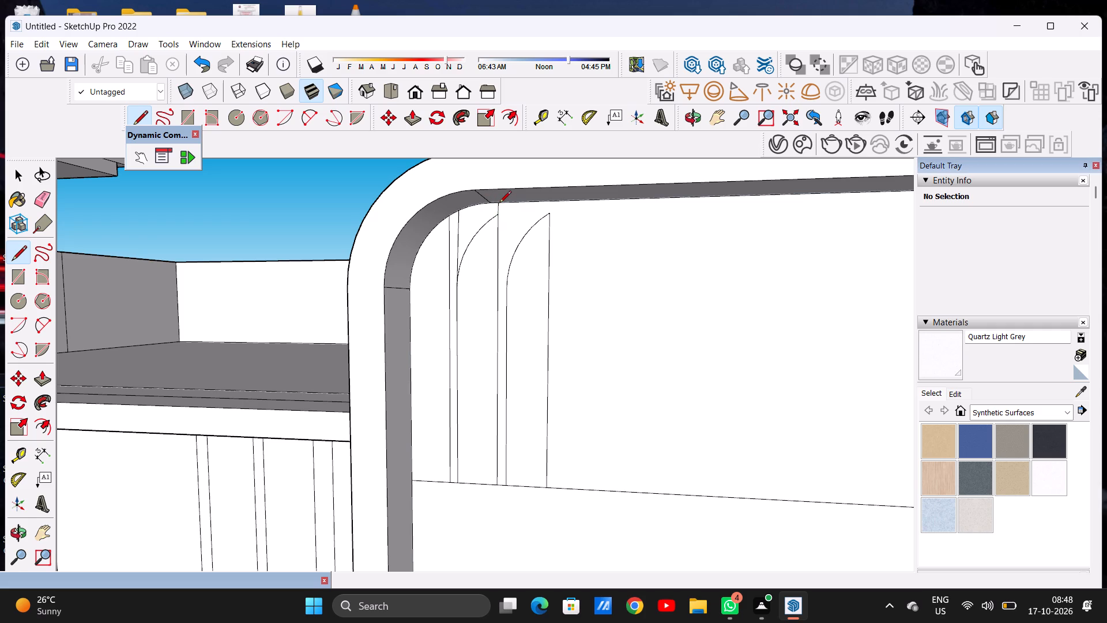
key("space")
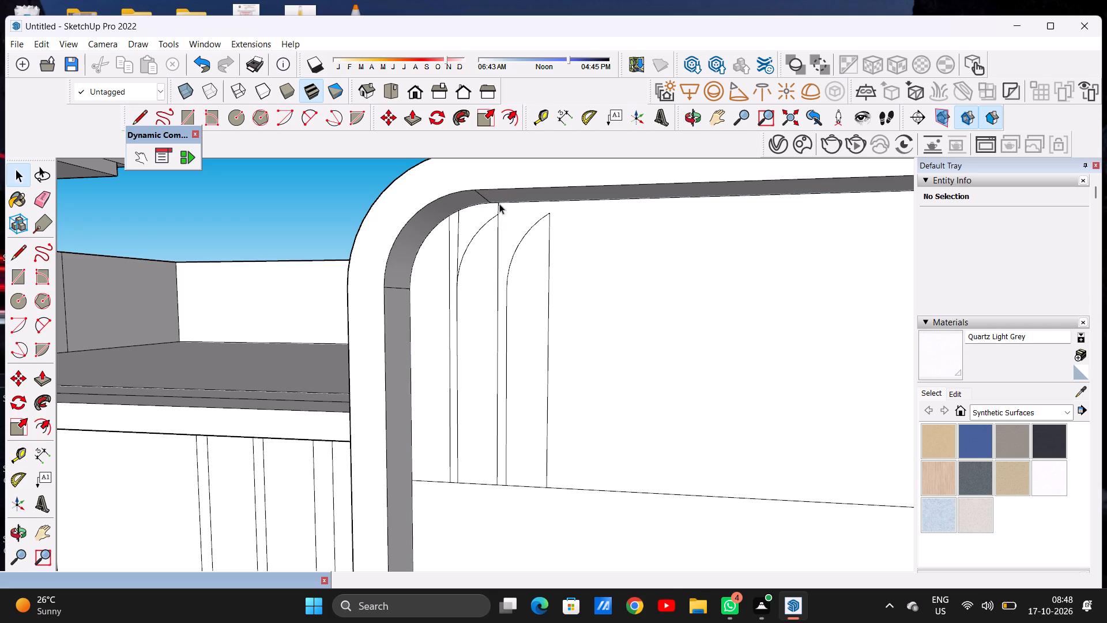
Erase the leftover curved top edge inside the second strip.
type("E")
scroll(480, 245, "up", 3)
left_click_drag(472, 227, 472, 234)
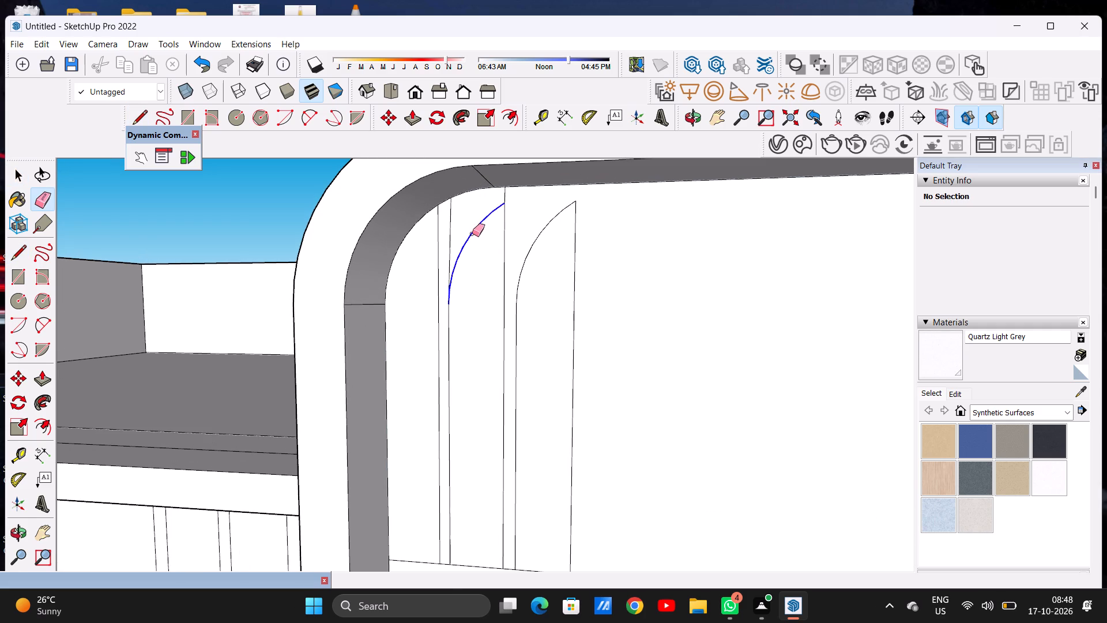
left_click_drag(472, 234, 473, 236)
scroll(474, 275, "down", 5)
key("space")
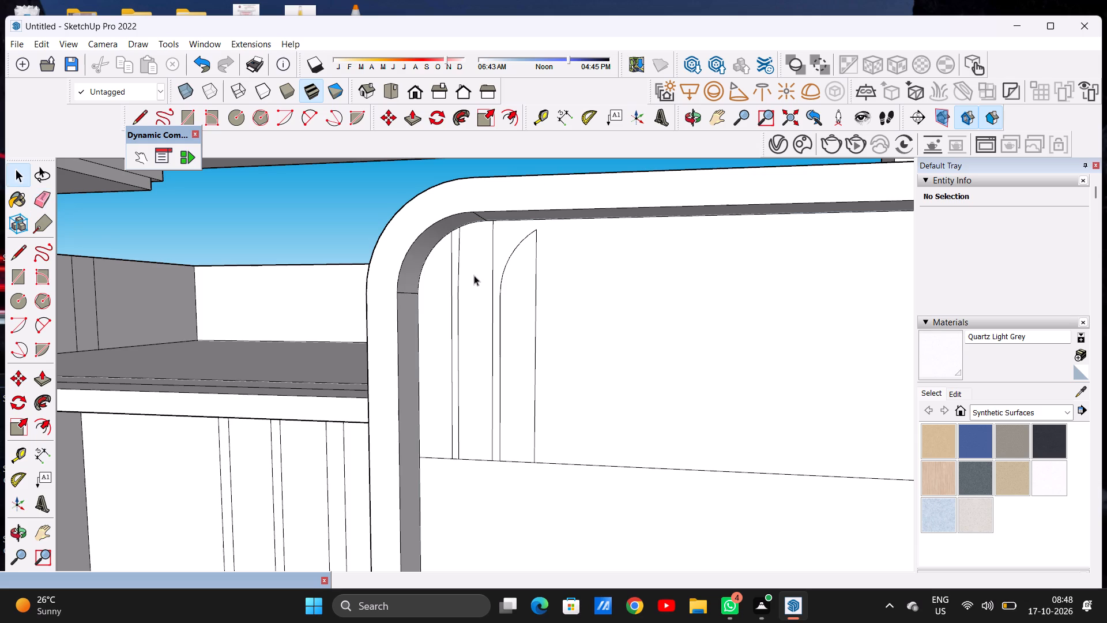
Draw vertical lines extending both side edges of the third curved-top strip up to the recess's straight top edge.
type("L")
scroll(527, 239, "up", 8)
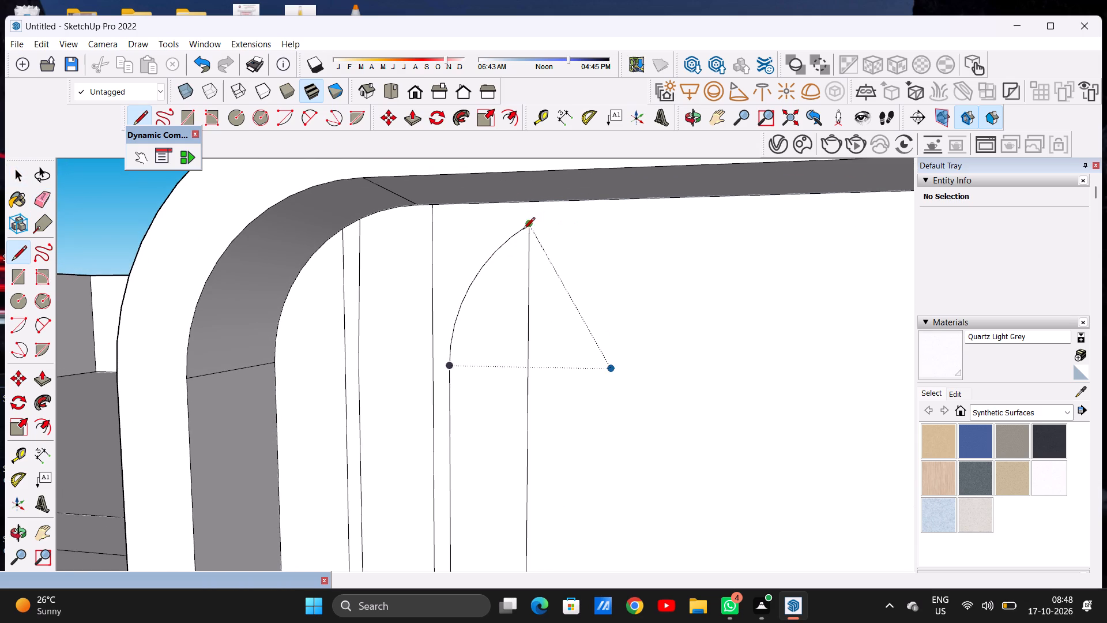
left_click(530, 228)
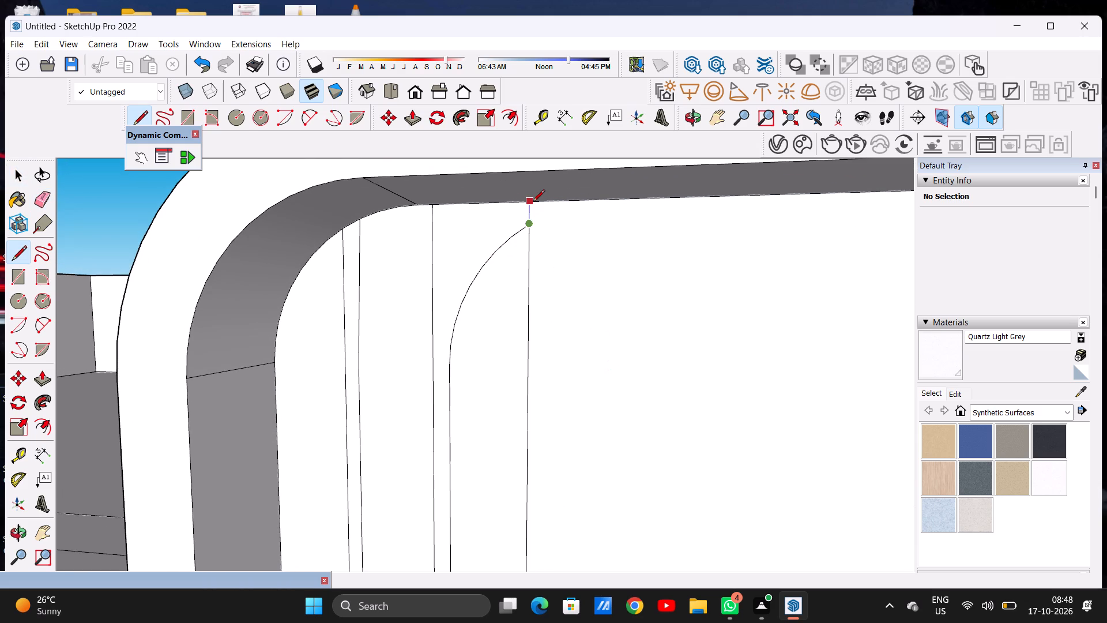
left_click(533, 202)
left_click(446, 369)
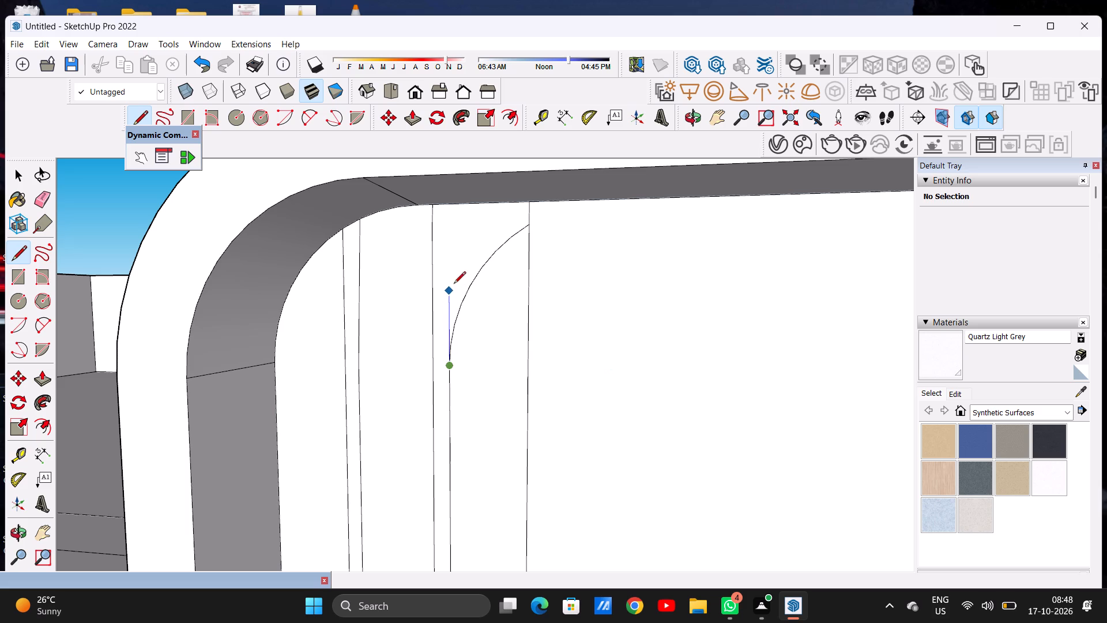
left_click(453, 204)
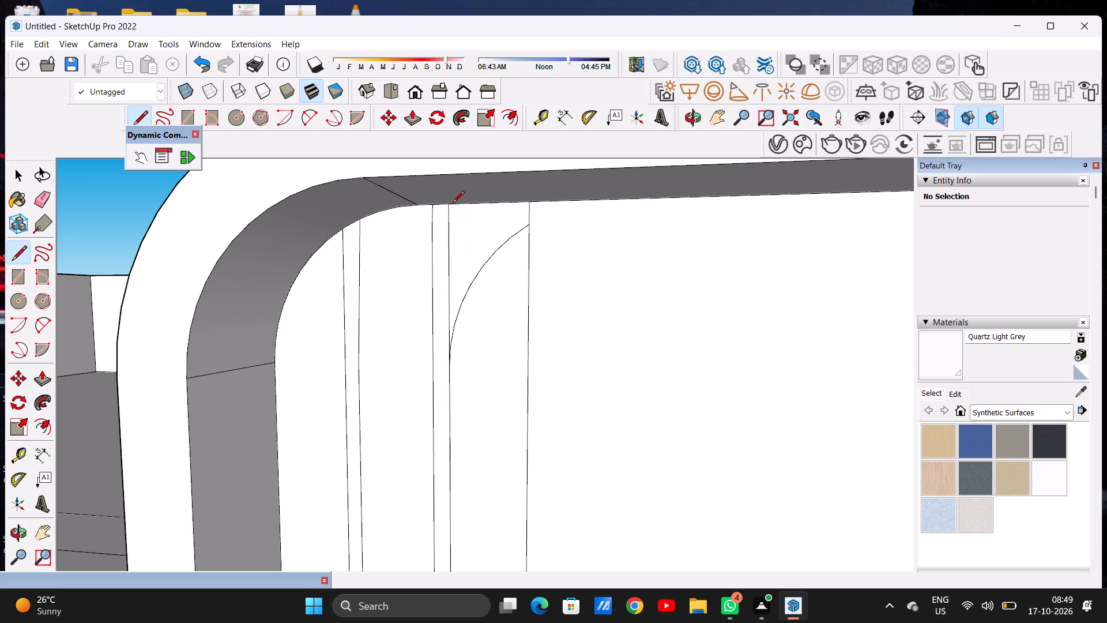
key("space")
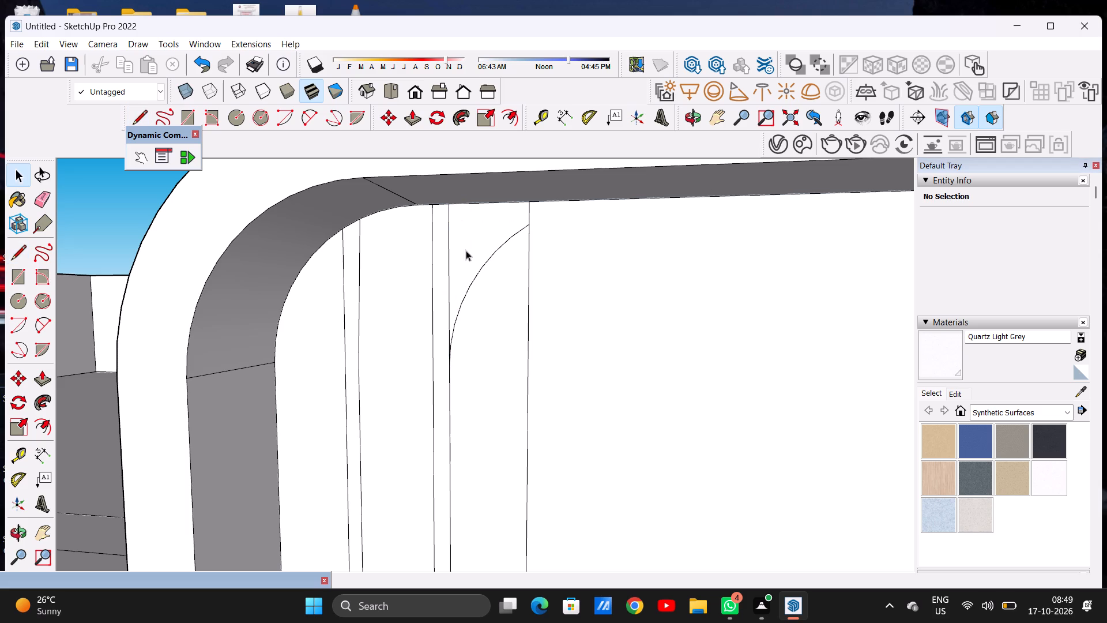
Erase the leftover curved top edge inside the third strip.
key("e")
left_click_drag(470, 264, 480, 279)
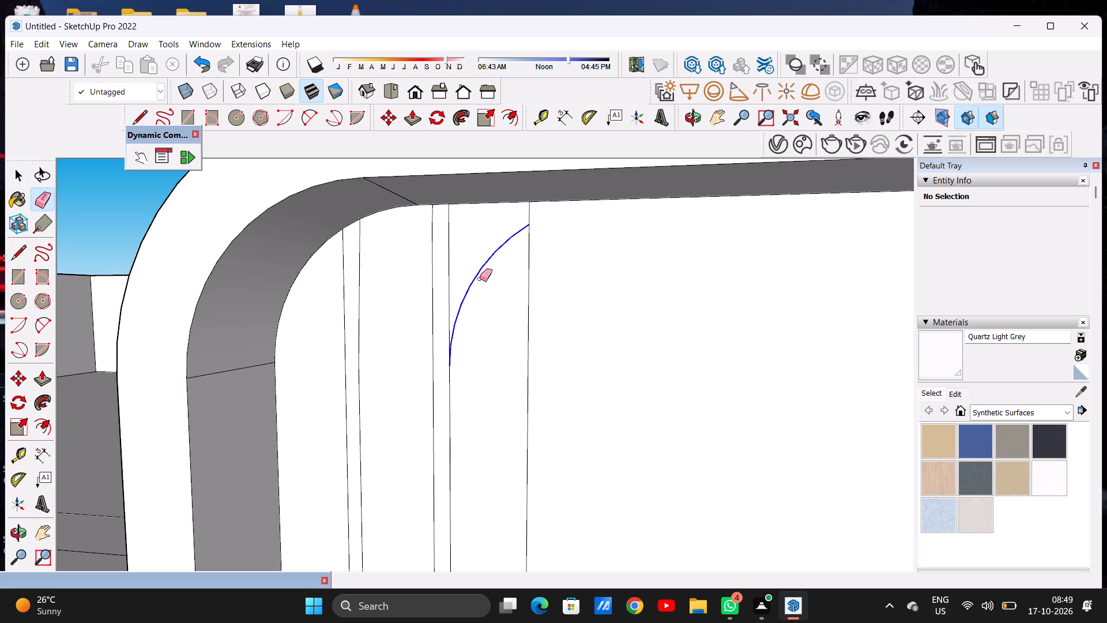
left_click_drag(480, 279, 480, 282)
key("space")
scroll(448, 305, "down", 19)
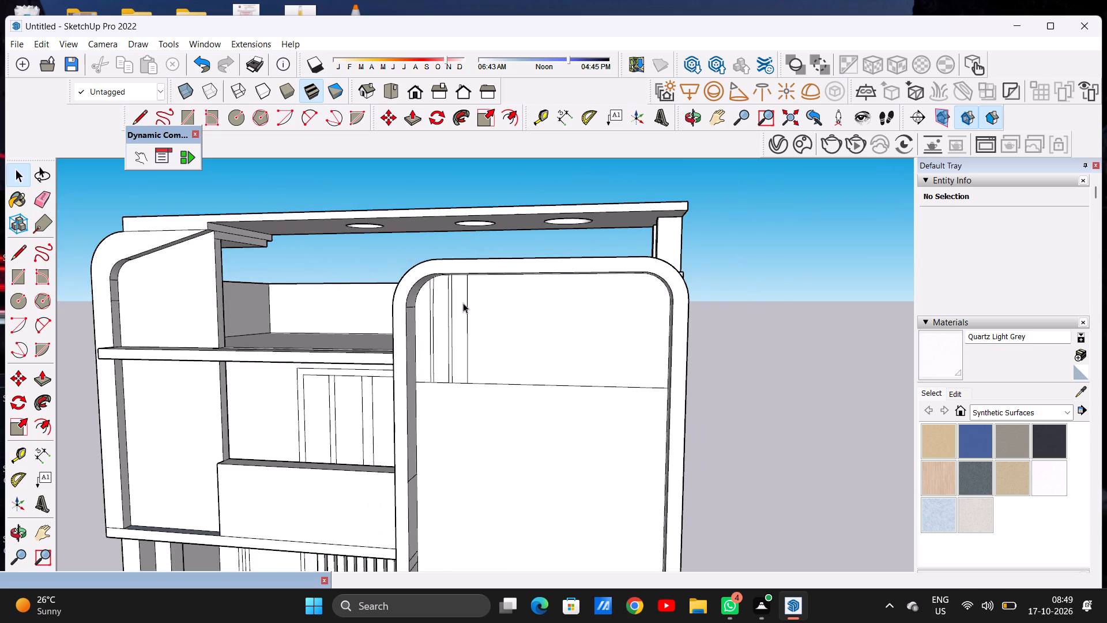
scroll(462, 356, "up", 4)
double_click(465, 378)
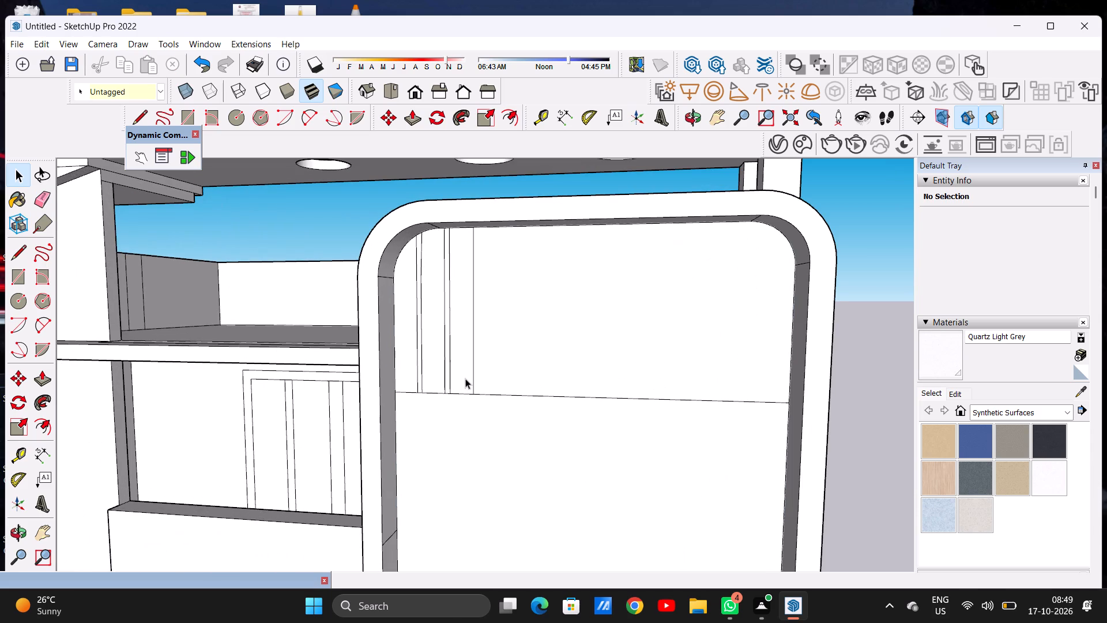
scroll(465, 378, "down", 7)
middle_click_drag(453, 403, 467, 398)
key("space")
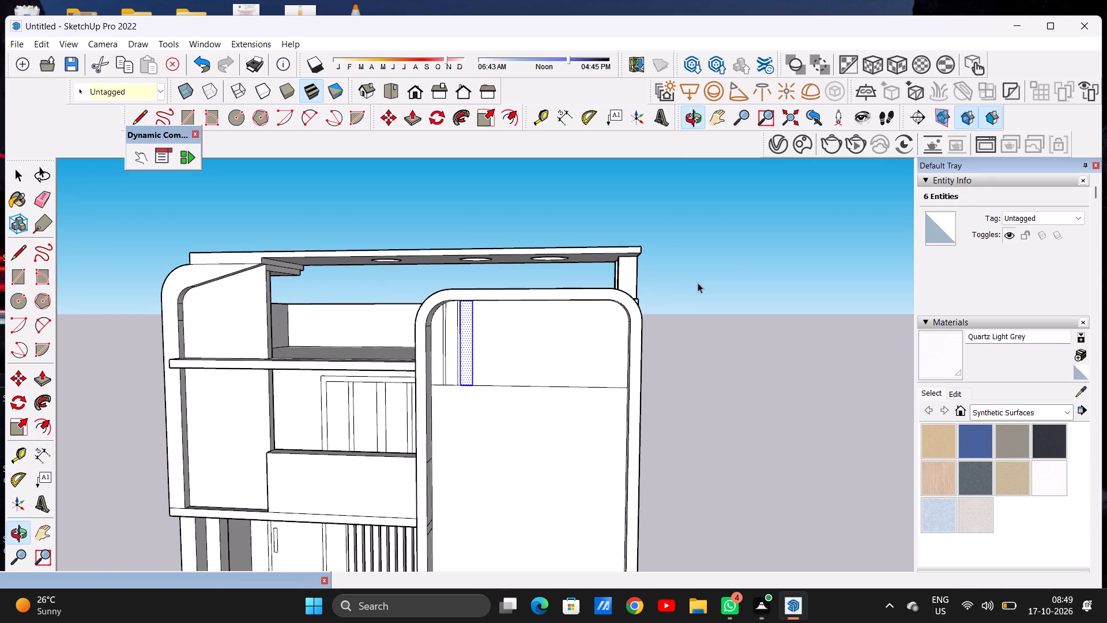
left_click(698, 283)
Copy the third, now rectangular strip three times to the right along the horizontal line, leaving a small gap between neighbouring strips.
scroll(462, 380, "up", 5)
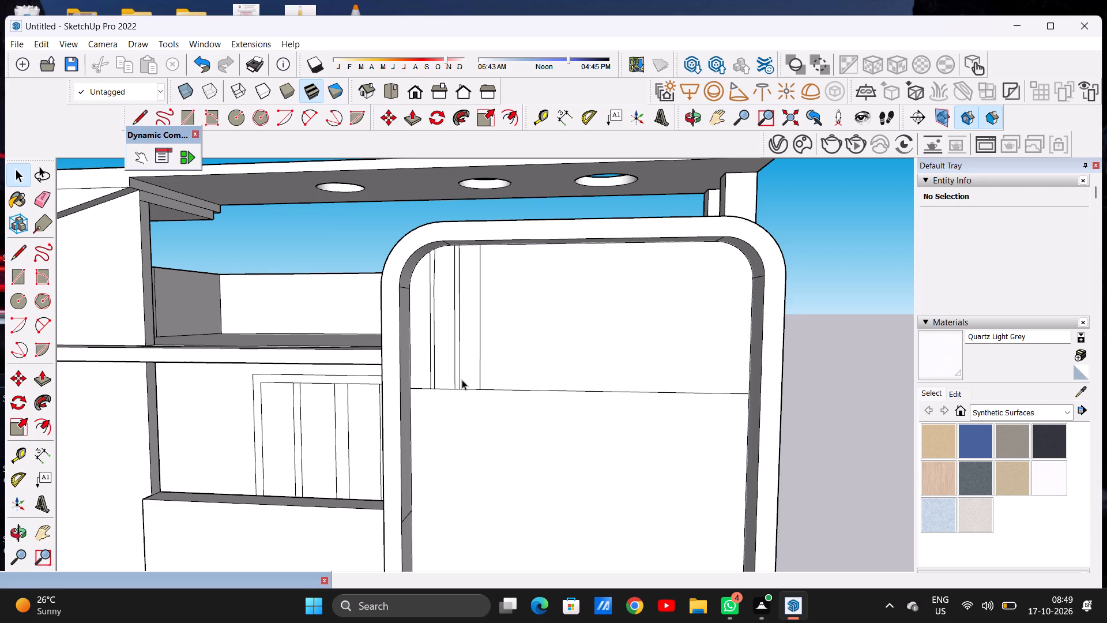
scroll(462, 380, "down", 15)
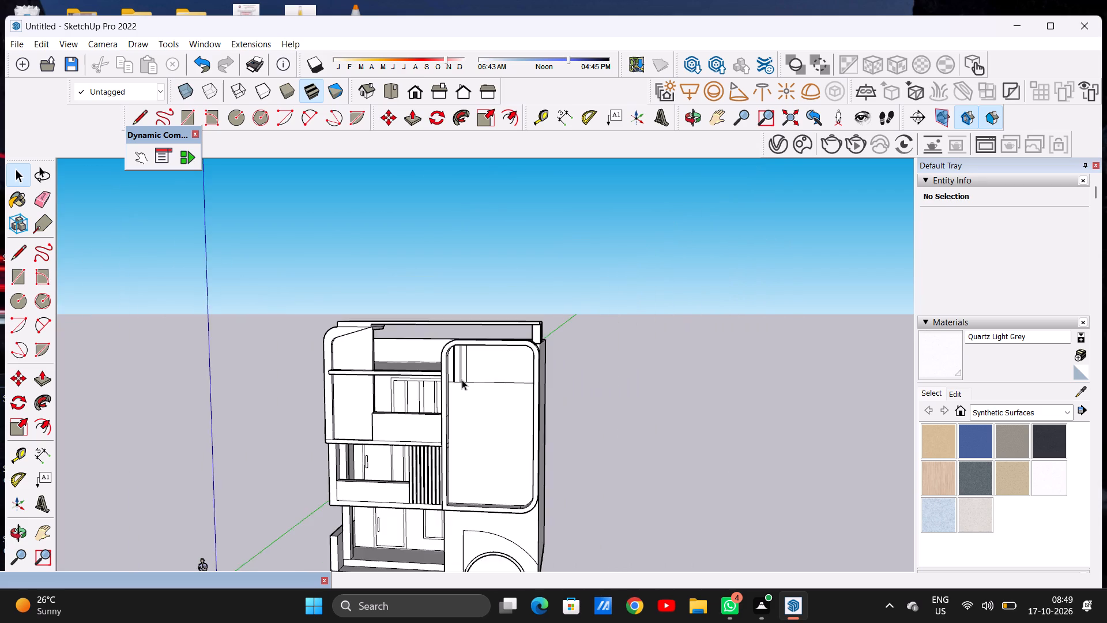
scroll(465, 380, "down", 6)
scroll(467, 386, "up", 20)
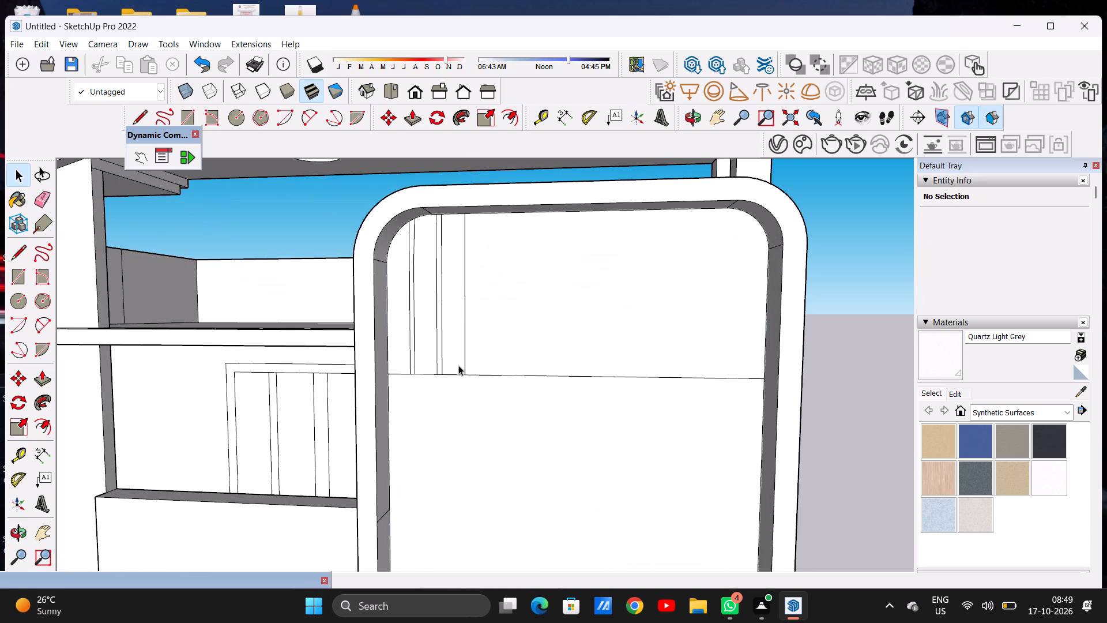
double_click(458, 365)
key("m")
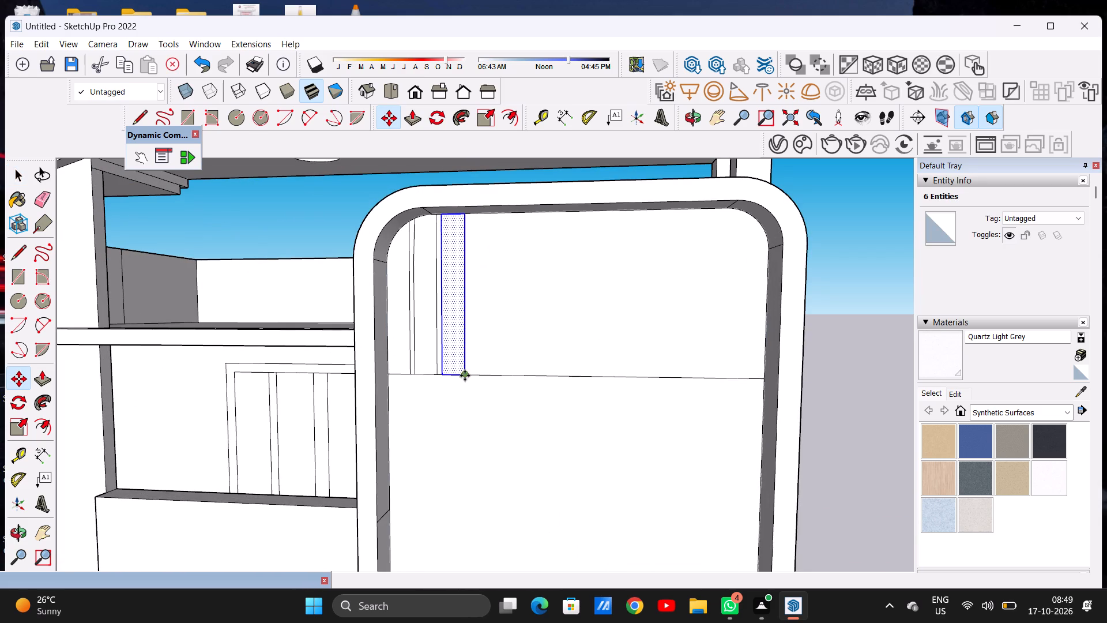
left_click(461, 373)
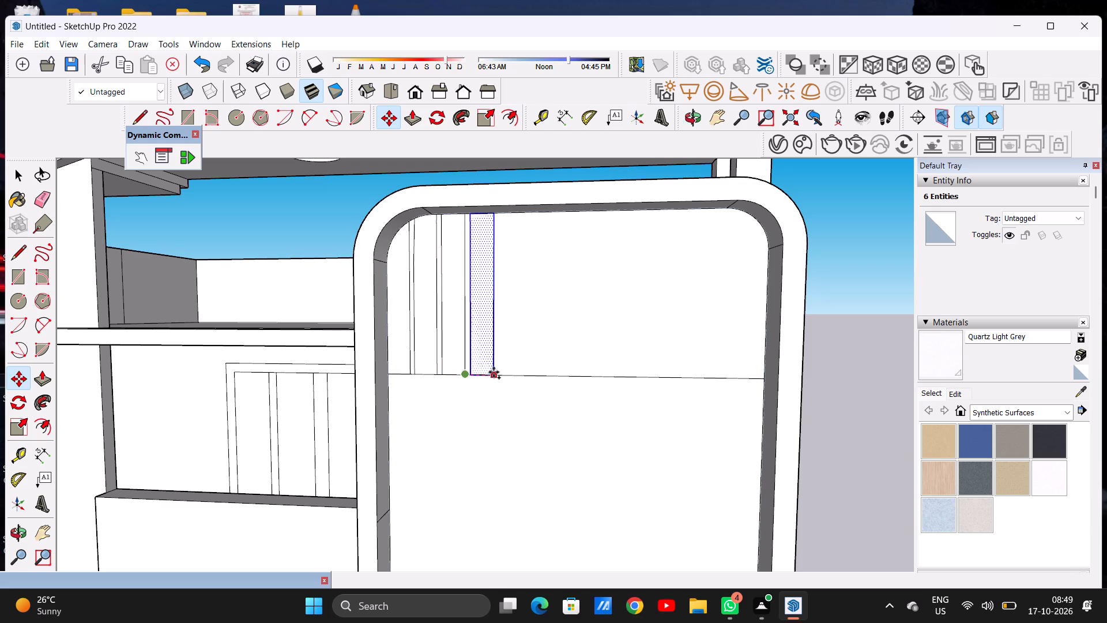
left_click(495, 373)
left_click(495, 378)
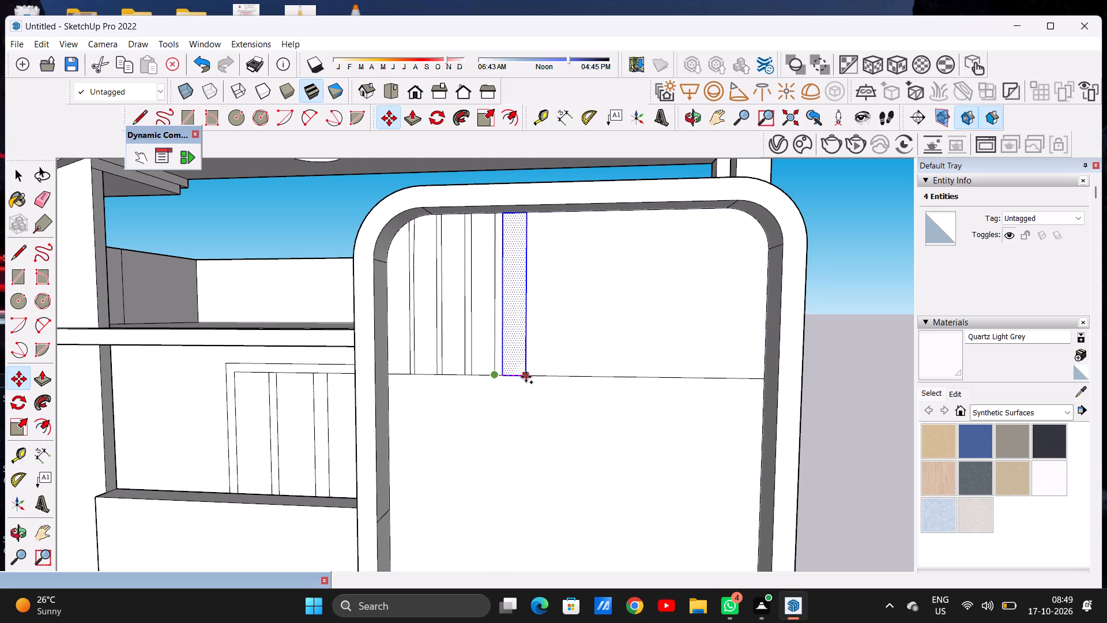
left_click(524, 377)
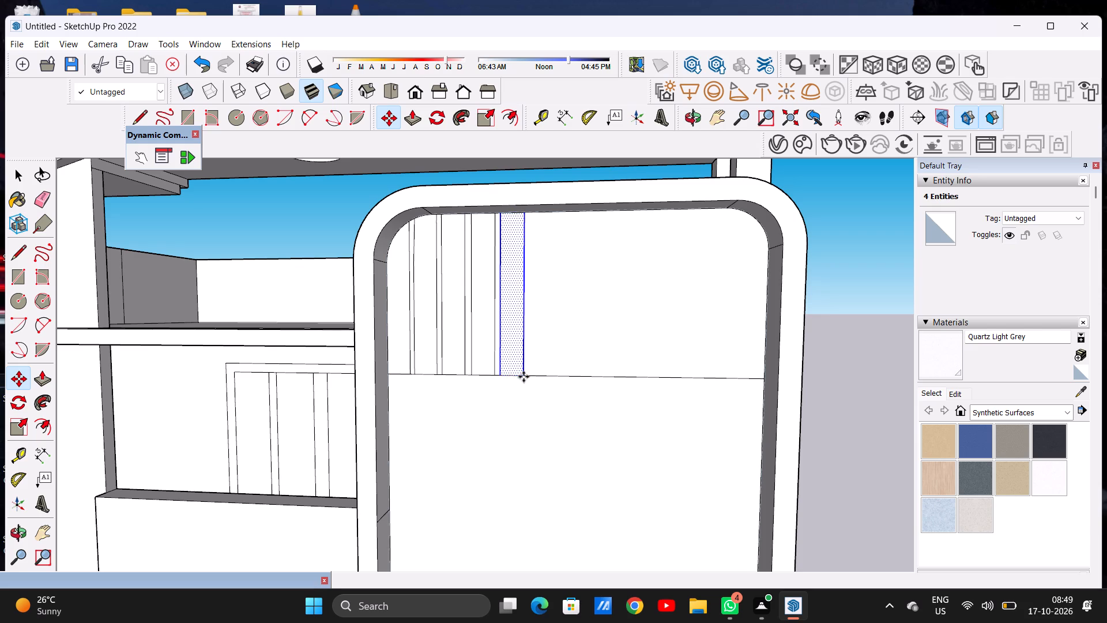
left_click(524, 377)
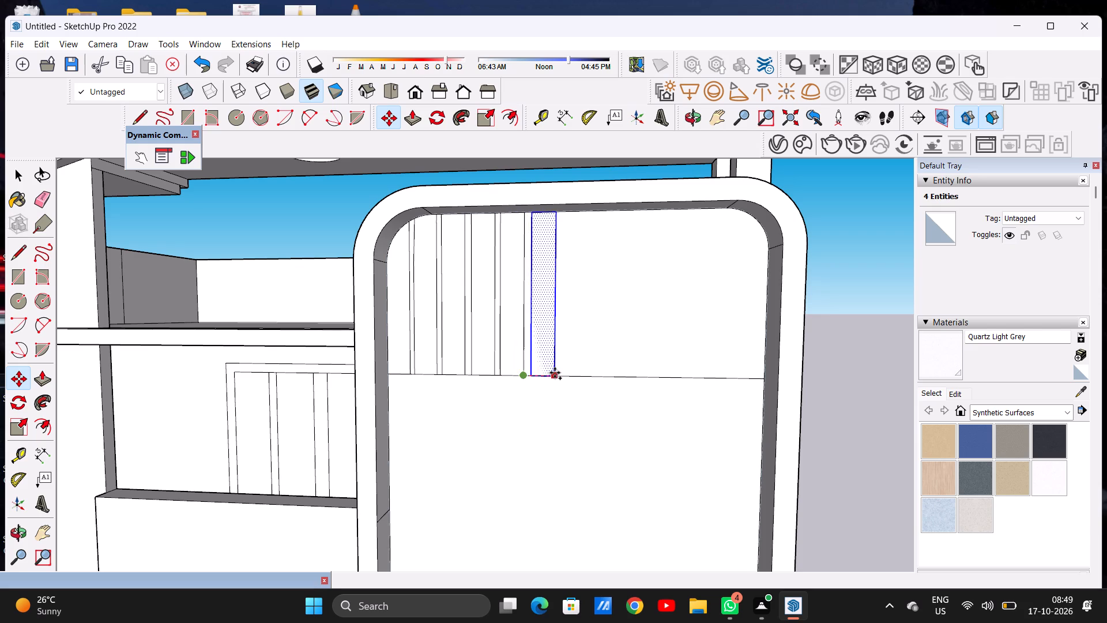
left_click(552, 374)
Copy the rectangular strip four more times toward the recess's right side along the horizontal line, keeping a small gap between neighbouring strips.
left_click(552, 374)
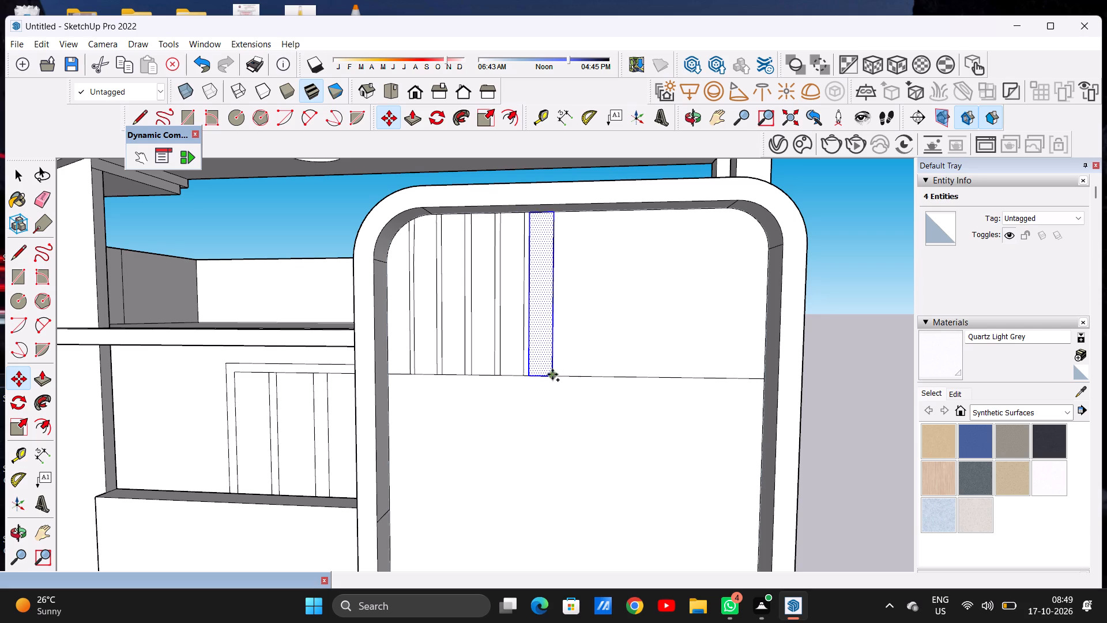
left_click(581, 373)
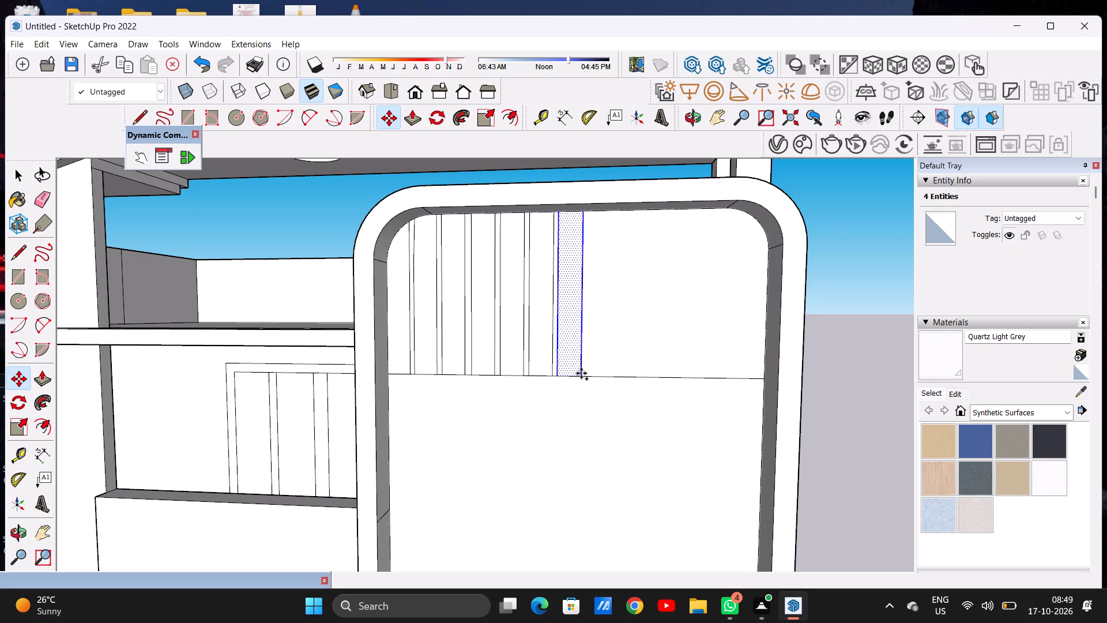
left_click(581, 373)
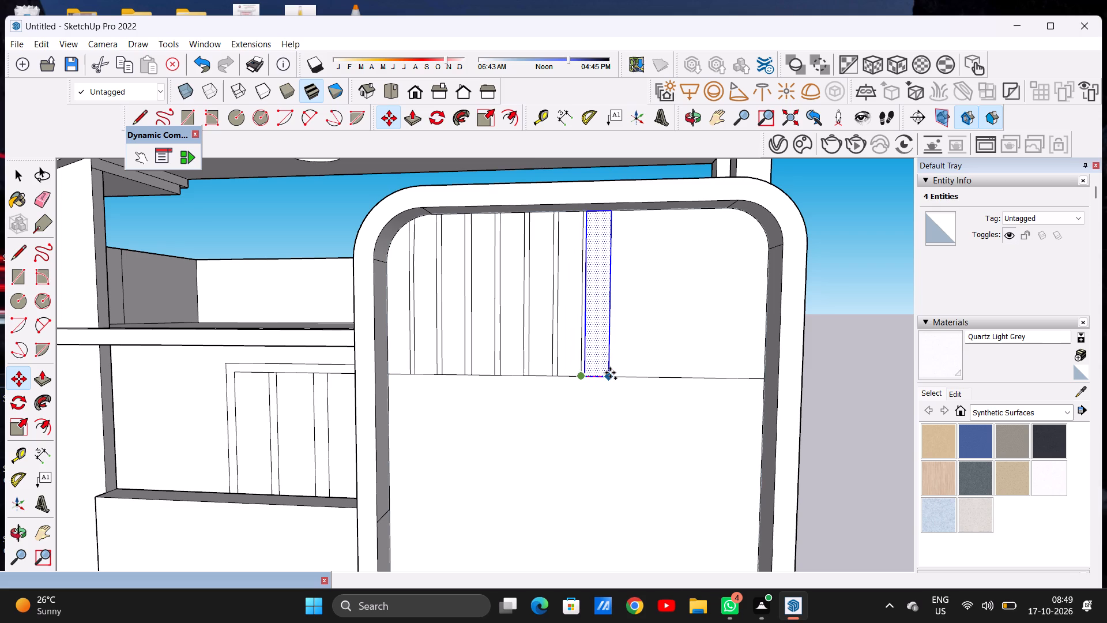
left_click(610, 373)
left_click(610, 373)
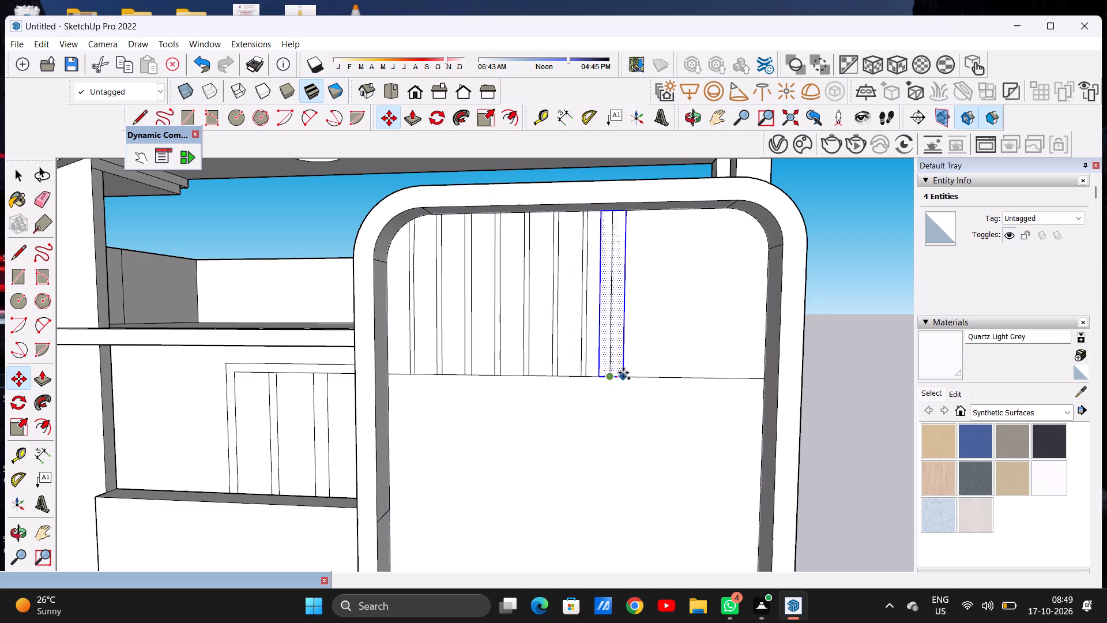
left_click(642, 371)
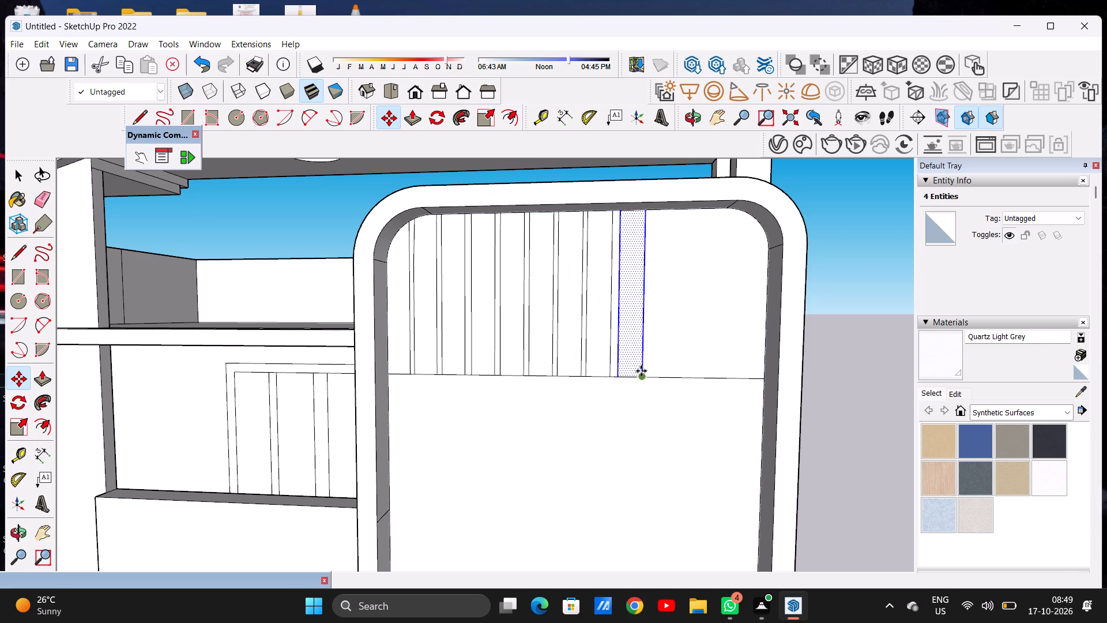
left_click(642, 376)
left_click(639, 376)
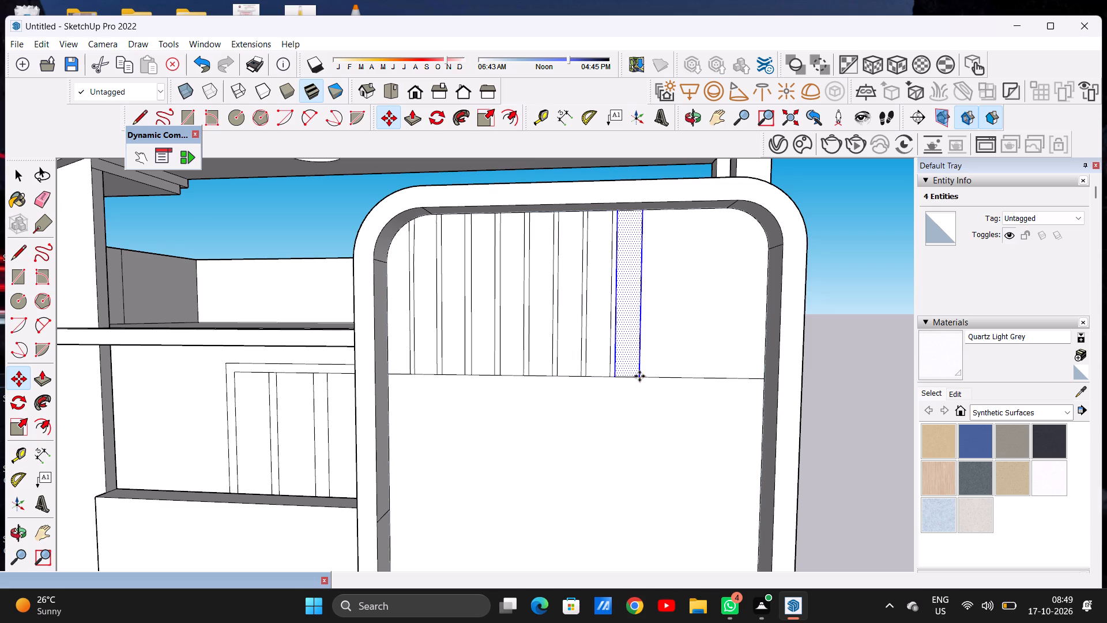
left_click(639, 376)
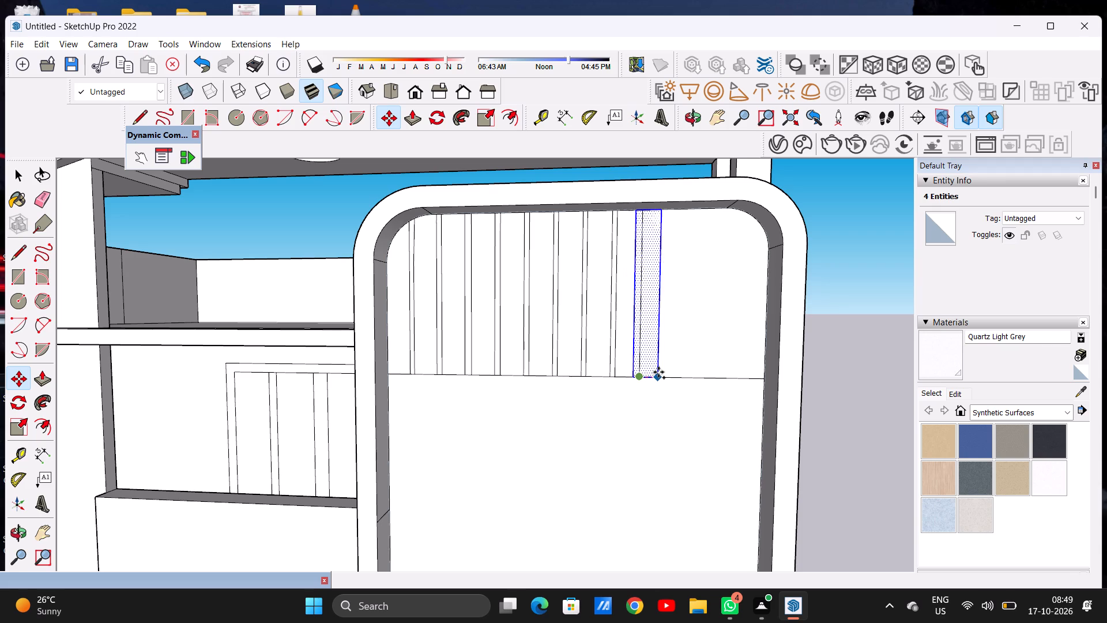
left_click(669, 371)
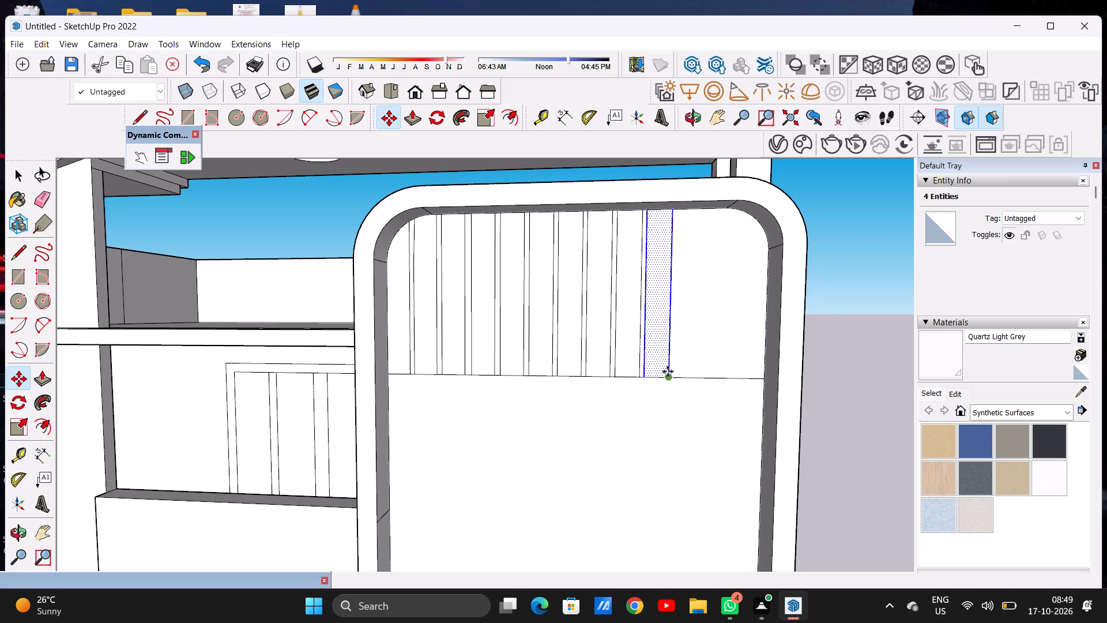
Copy the rectangular strip two more times toward the recess's right side along the horizontal line, keeping the small gap between strips.
left_click(668, 378)
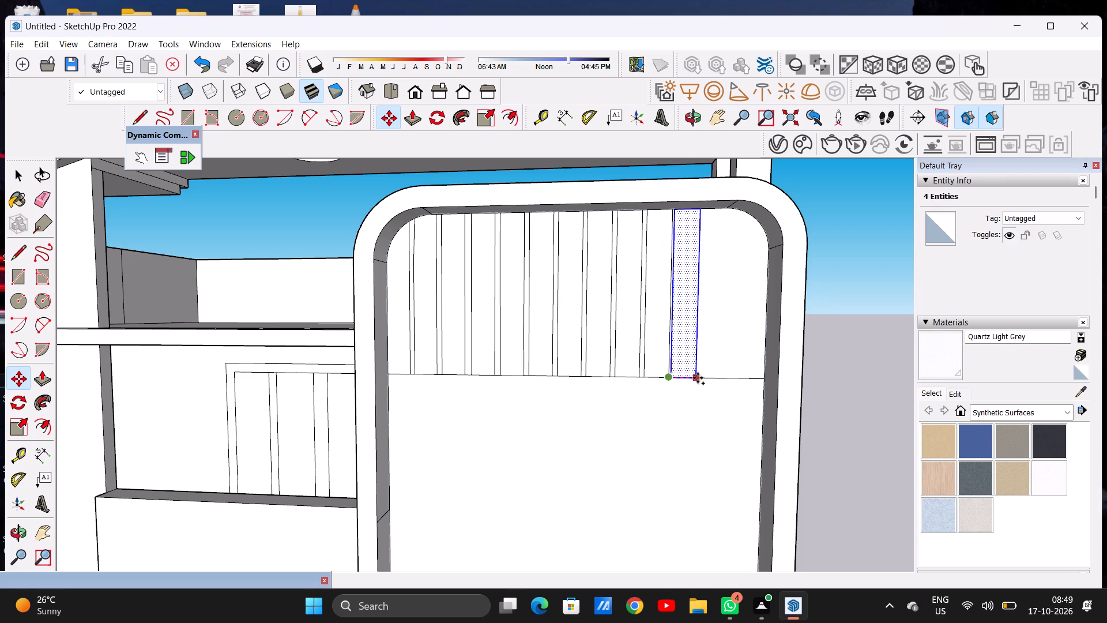
left_click(699, 378)
left_click(699, 378)
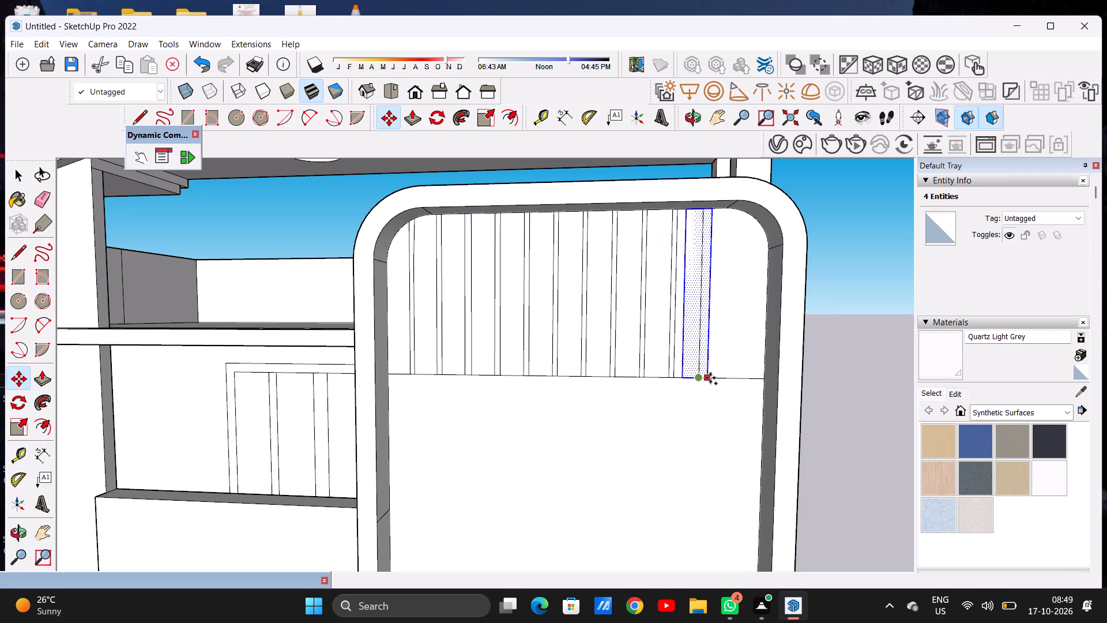
left_click(727, 378)
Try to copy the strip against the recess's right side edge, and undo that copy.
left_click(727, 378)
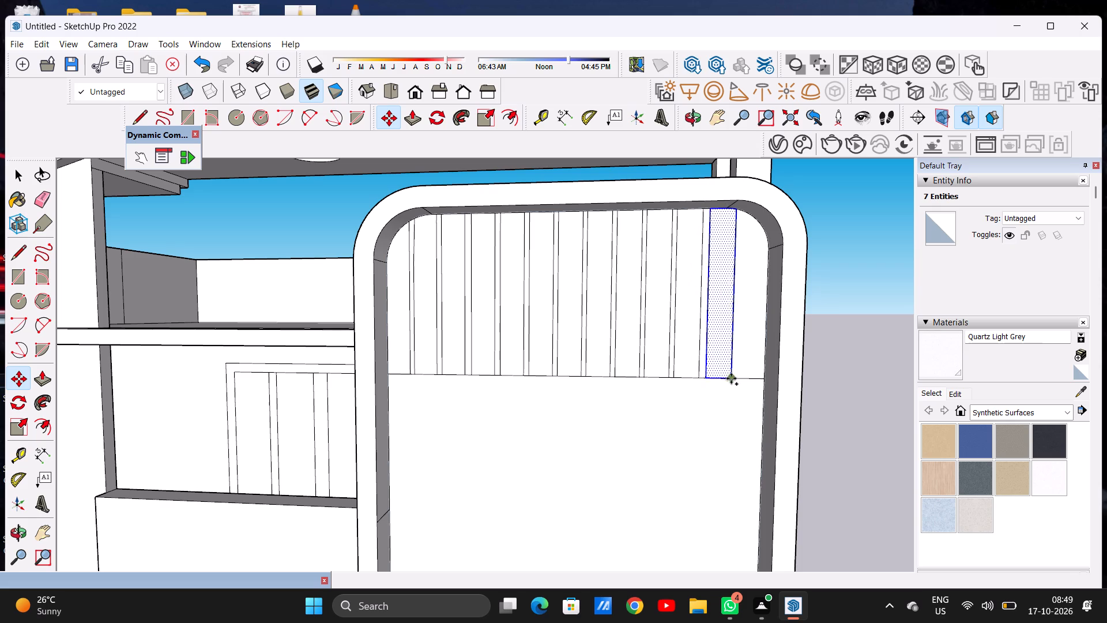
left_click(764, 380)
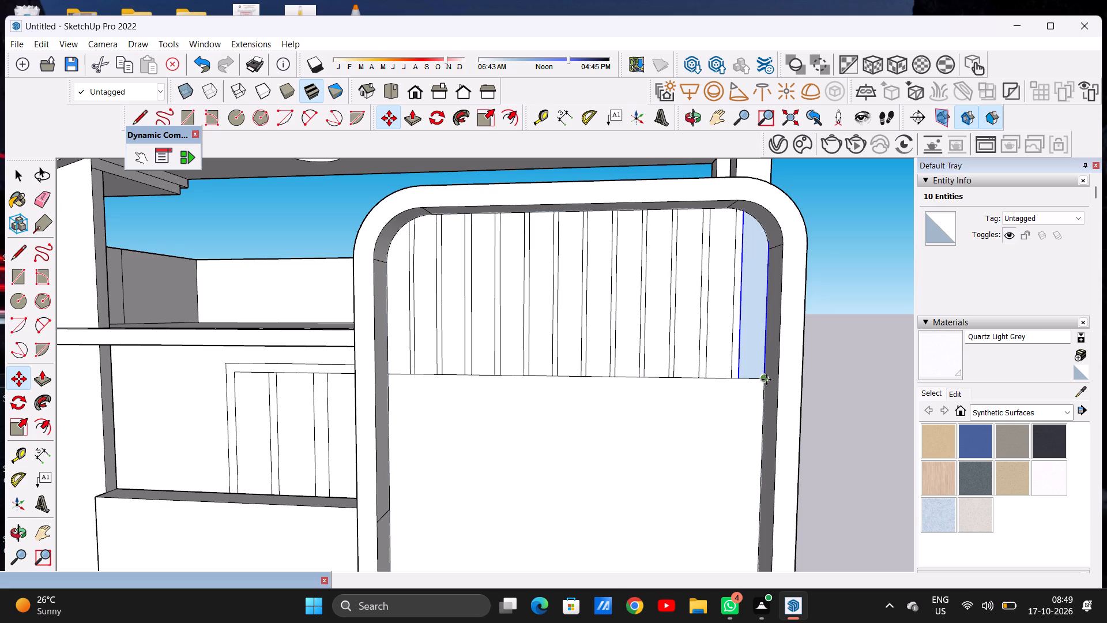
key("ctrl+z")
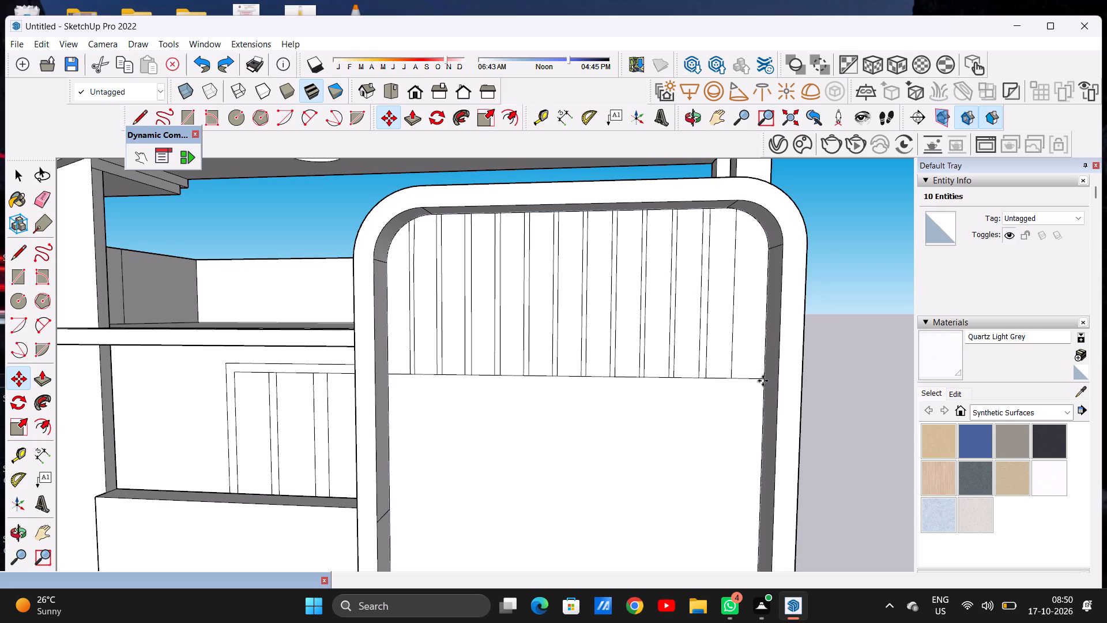
Copy the rightmost strip once along the horizontal line, leaving a narrower gap so it fits just inside the recess's right side edge.
key("space")
double_click(716, 373)
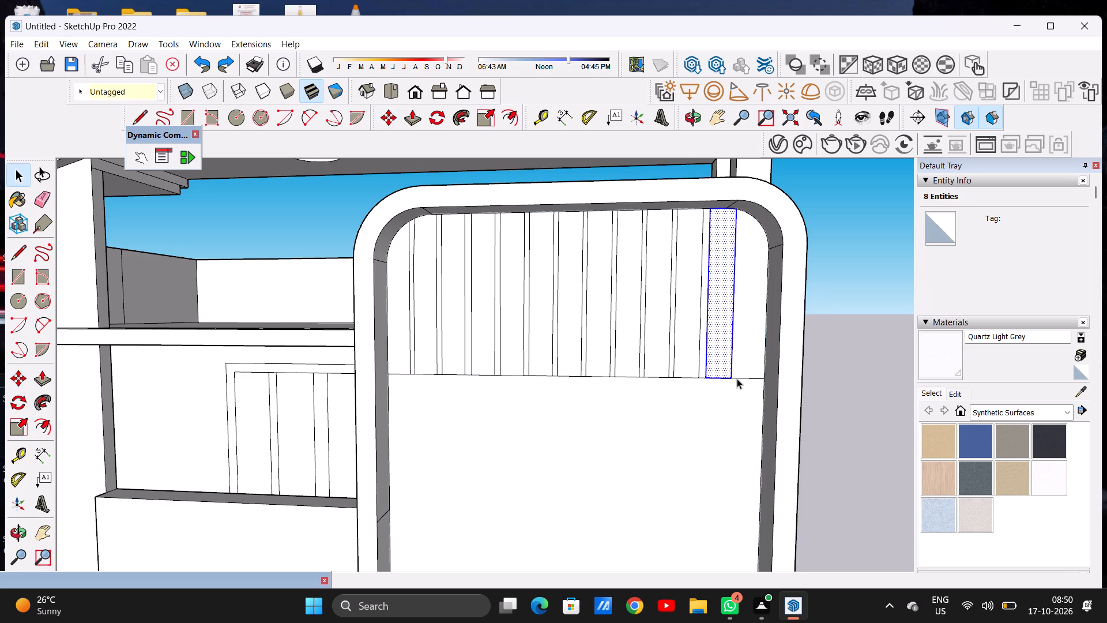
key("m")
left_click(735, 378)
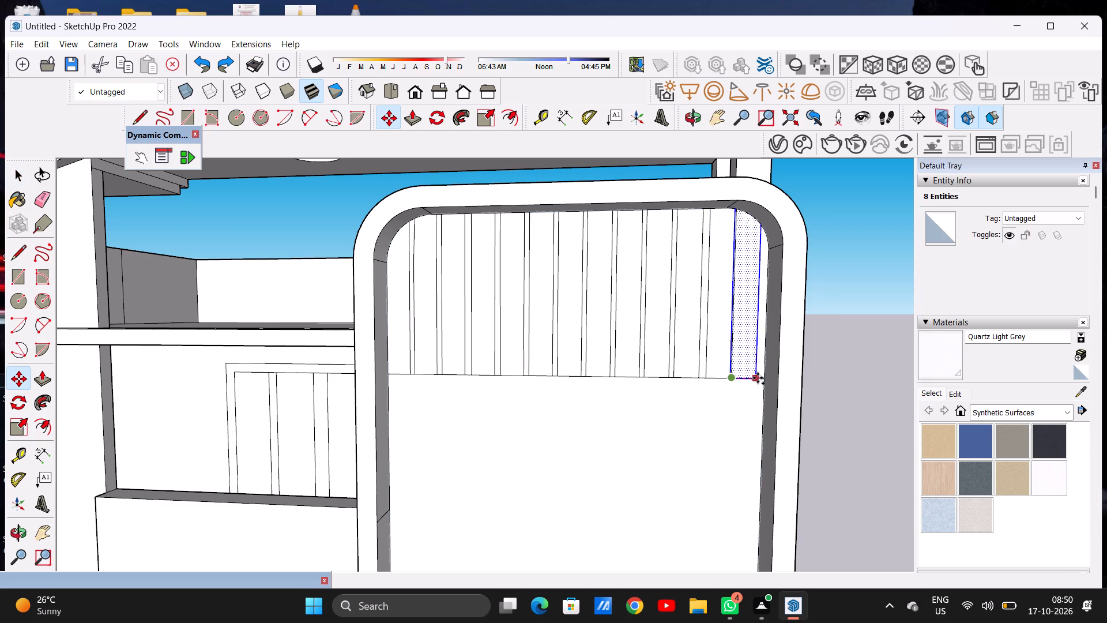
scroll(756, 379, "up", 11)
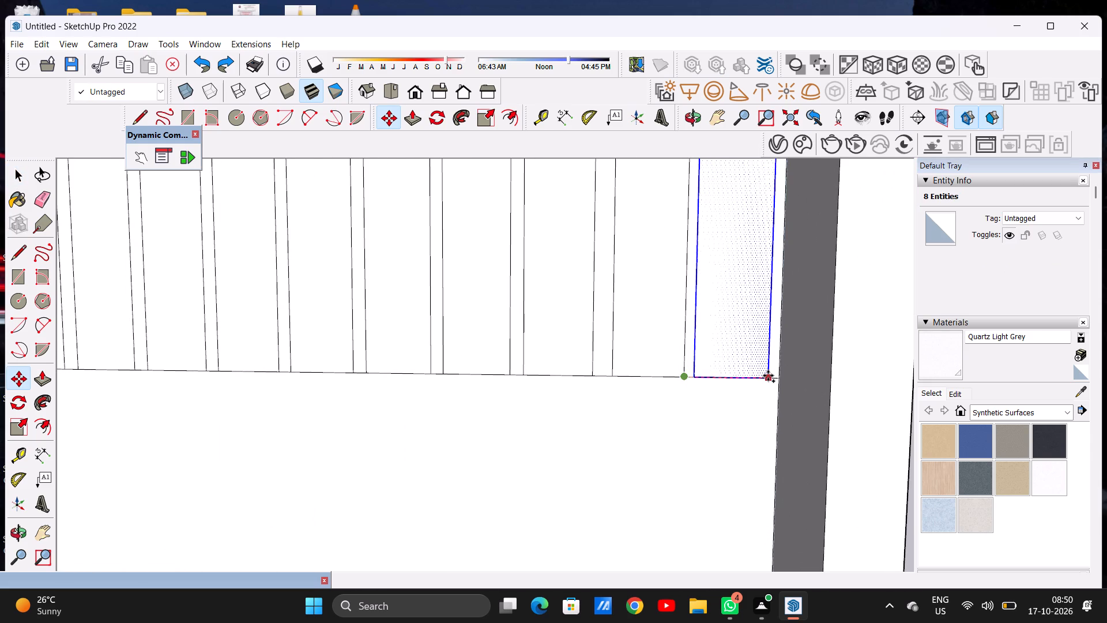
left_click(768, 376)
key("space")
scroll(634, 356, "down", 12)
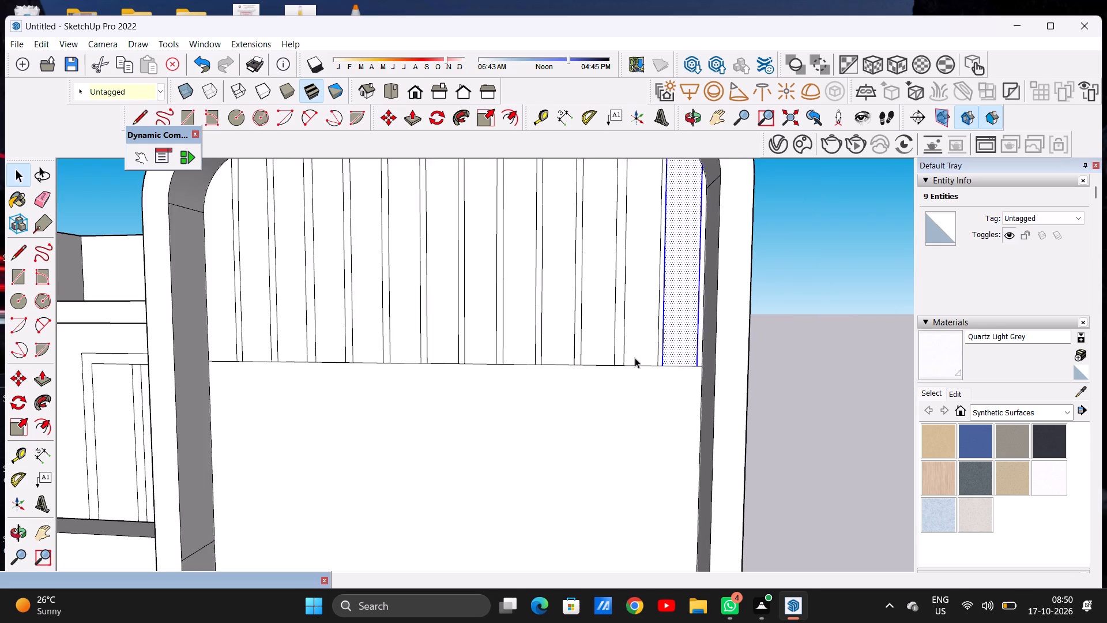
scroll(635, 358, "down", 4)
left_click(773, 314)
scroll(544, 353, "down", 7)
Push/Pull the first curved-top strip at the recess's left side outward from the panel.
scroll(587, 330, "up", 4)
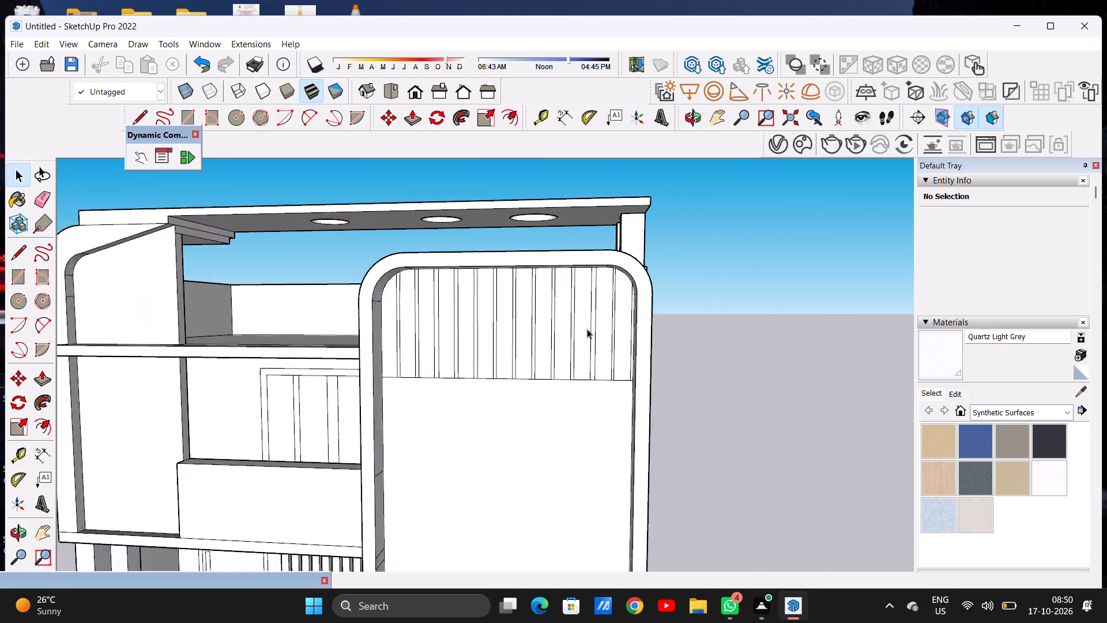
scroll(587, 329, "up", 2)
scroll(471, 284, "up", 7)
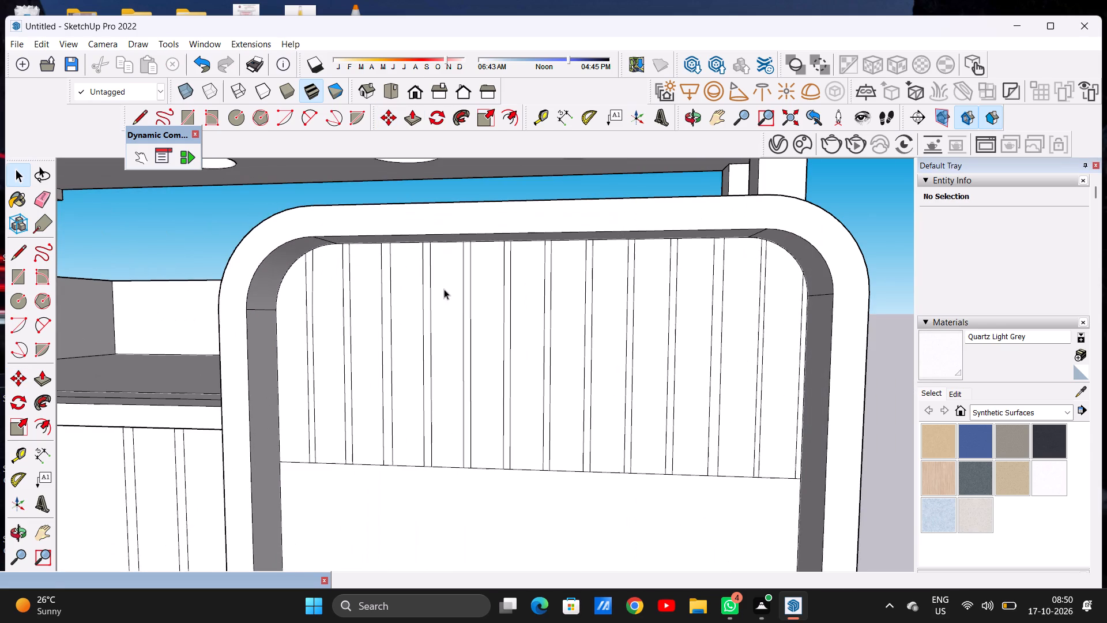
key("p")
scroll(314, 272, "up", 6)
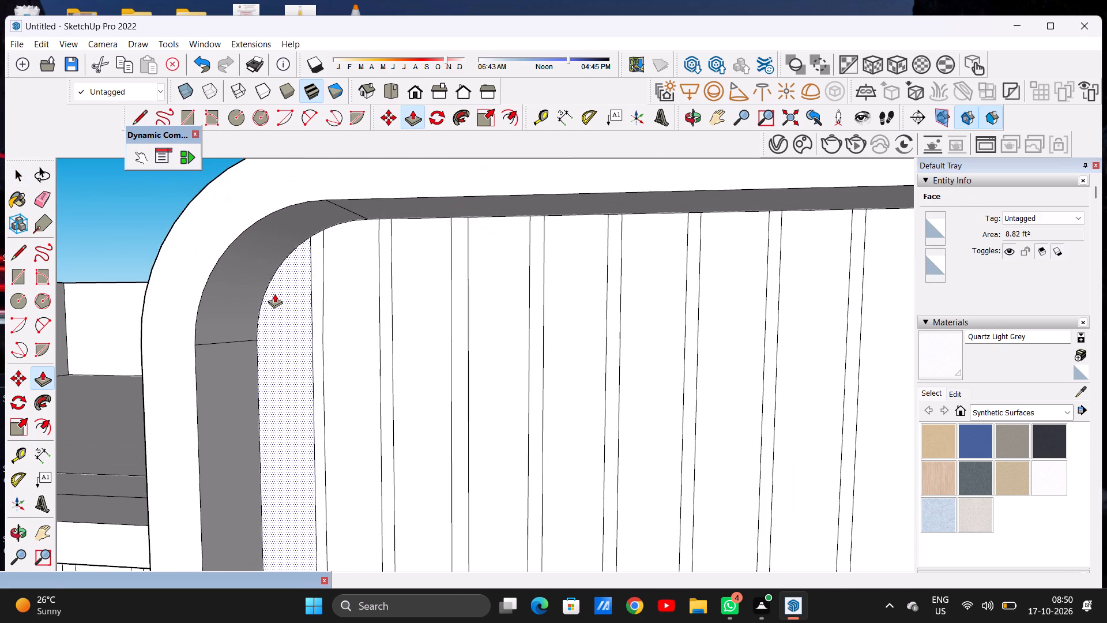
left_click(274, 294)
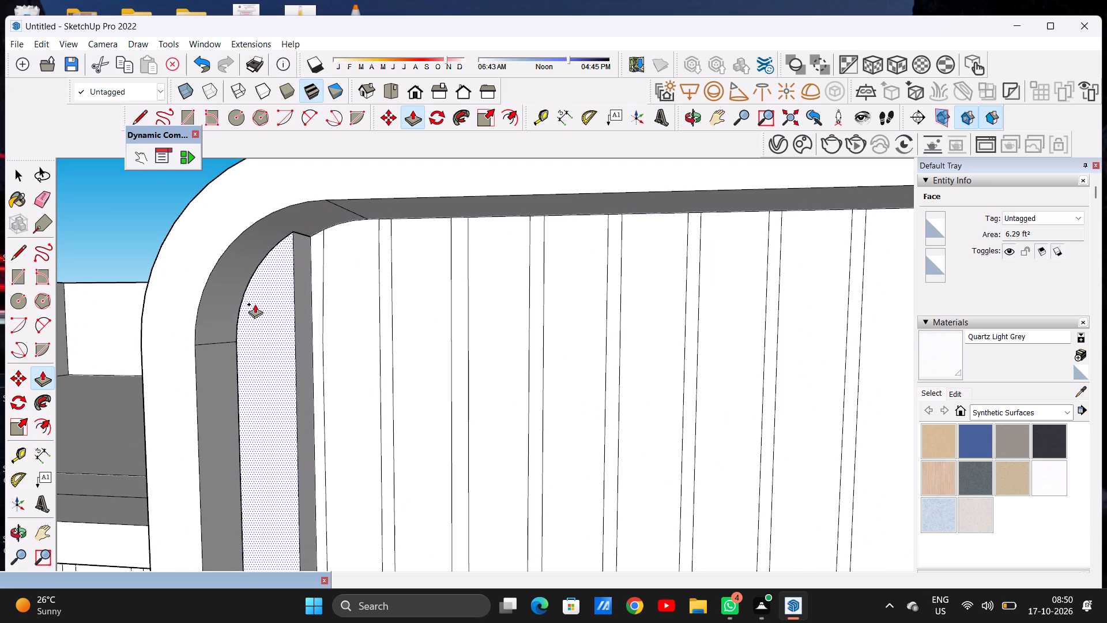
left_click(255, 304)
Push/Pull the second curved-top strip outward to the same depth as the first strip's front face.
left_click(345, 250)
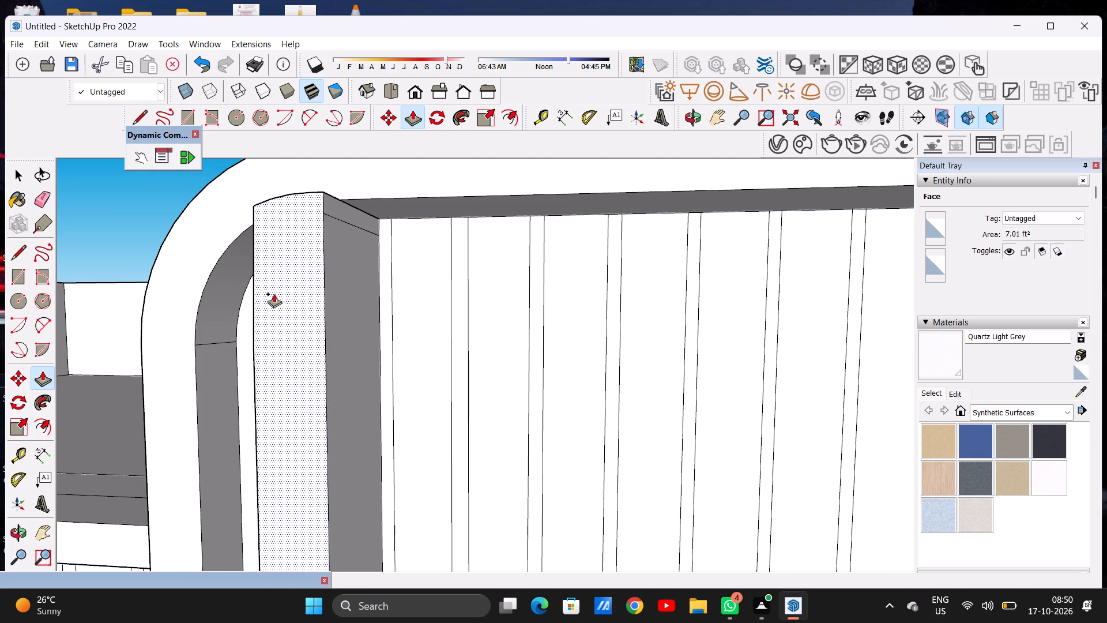
key("space")
scroll(290, 314, "down", 4)
middle_click_drag(290, 311, 403, 324)
key("p")
scroll(348, 259, "up", 6)
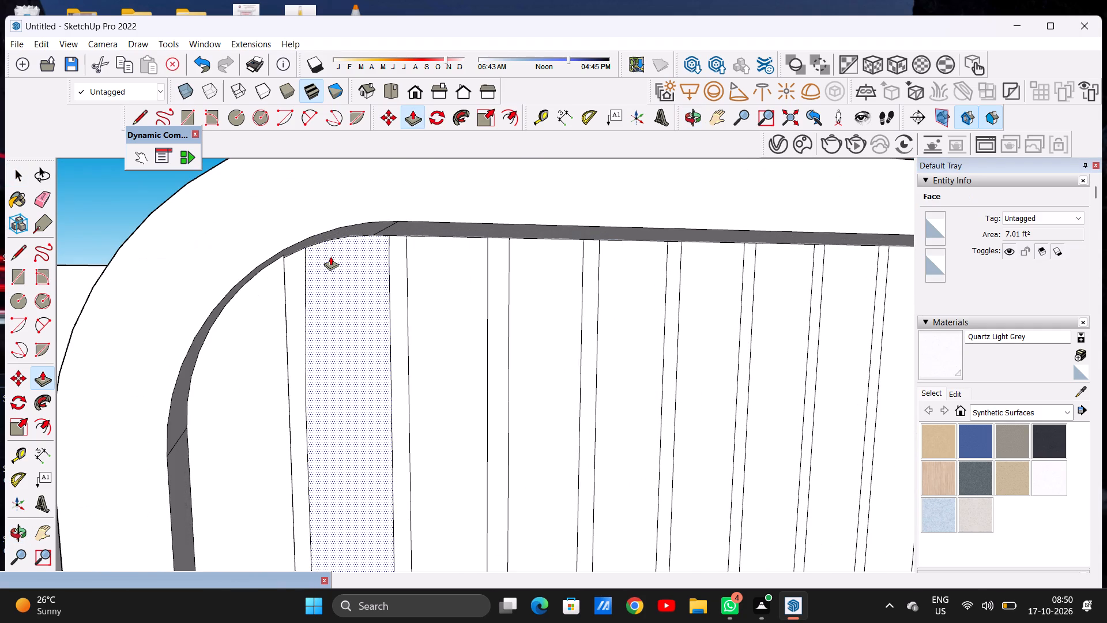
left_click(330, 256)
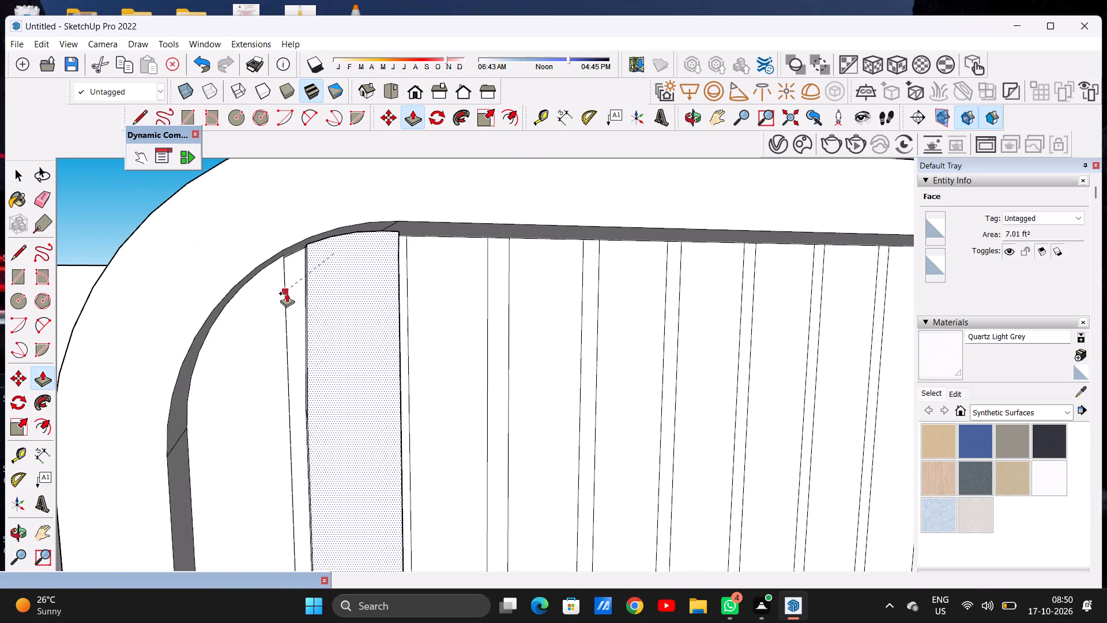
left_click(274, 342)
Push/Pull the third and fourth strips outward, matching the front face of the strips already raised.
scroll(348, 301, "down", 4)
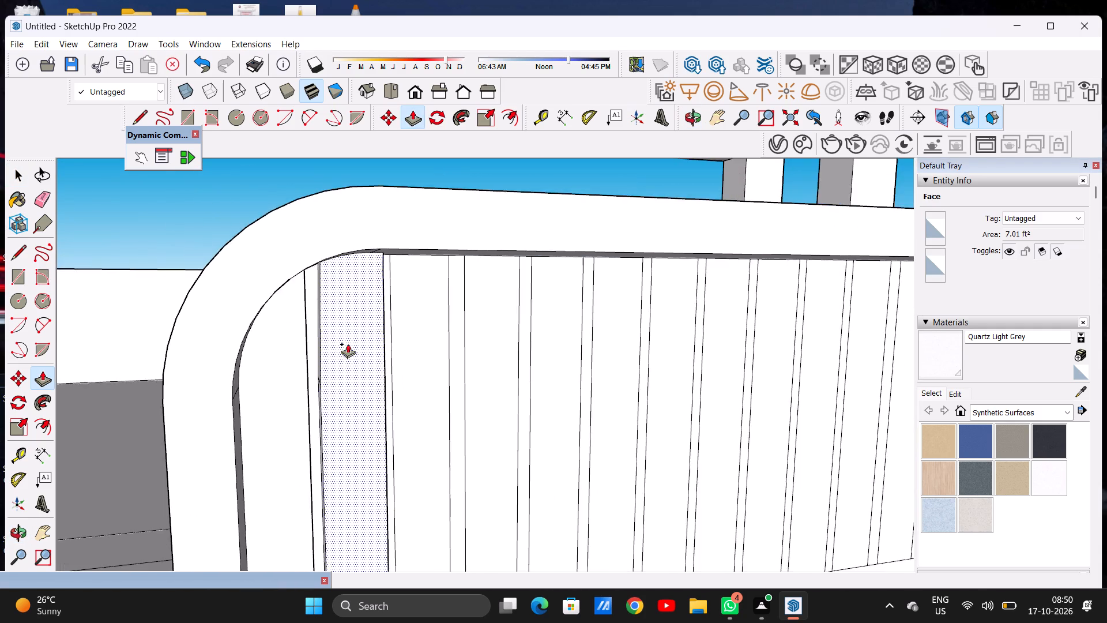
middle_click_drag(346, 346, 283, 430)
middle_click_drag(283, 430, 277, 386)
scroll(404, 294, "up", 3)
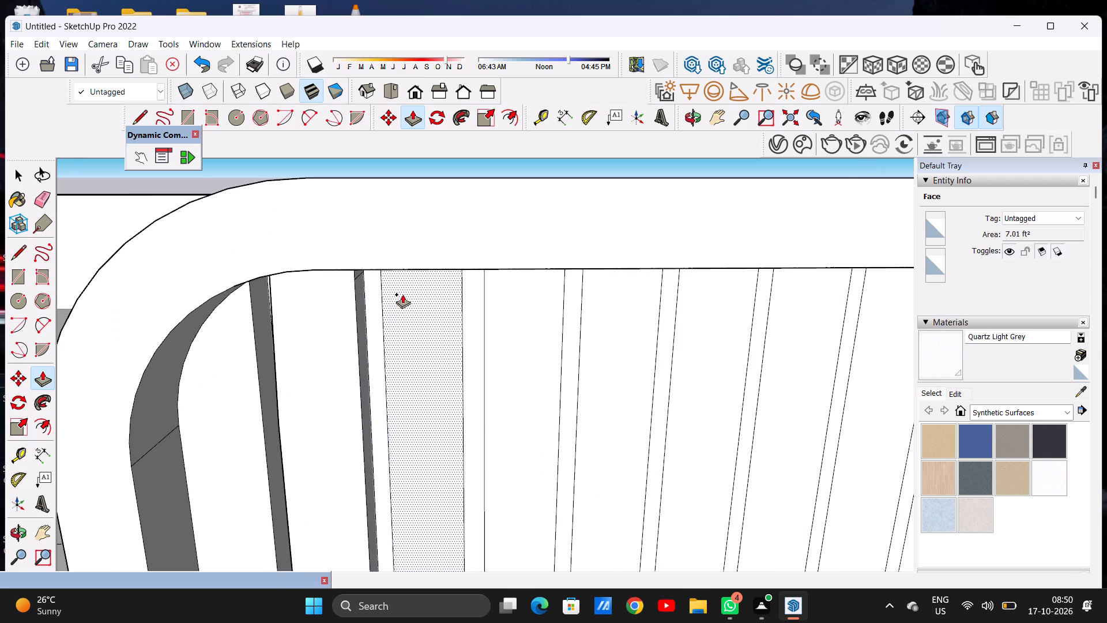
left_click(402, 294)
left_click(350, 278)
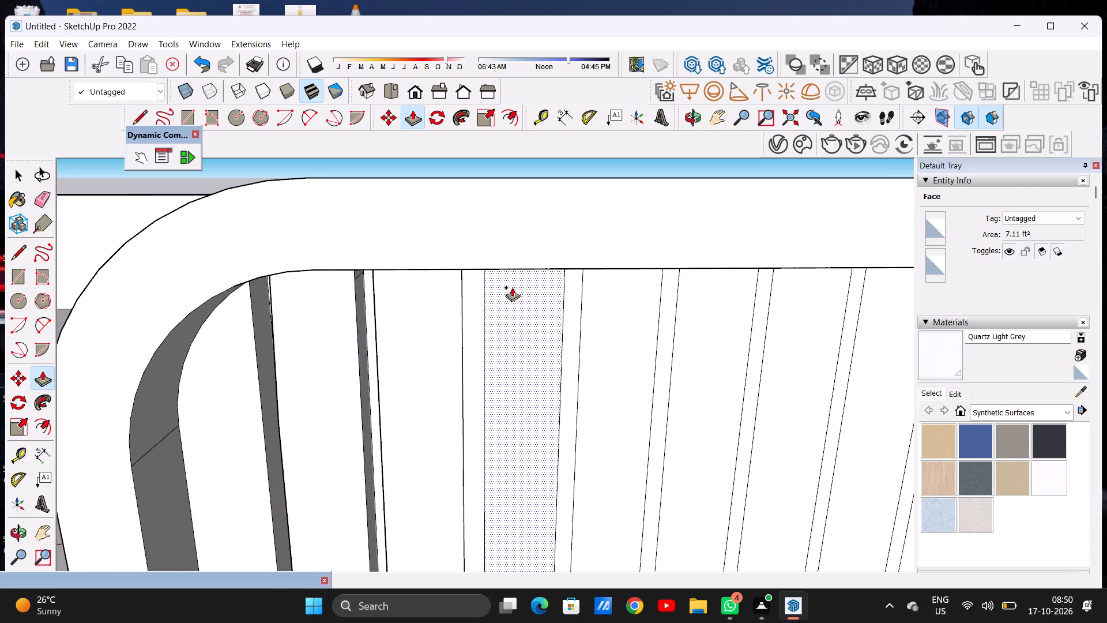
left_click(512, 287)
left_click(347, 341)
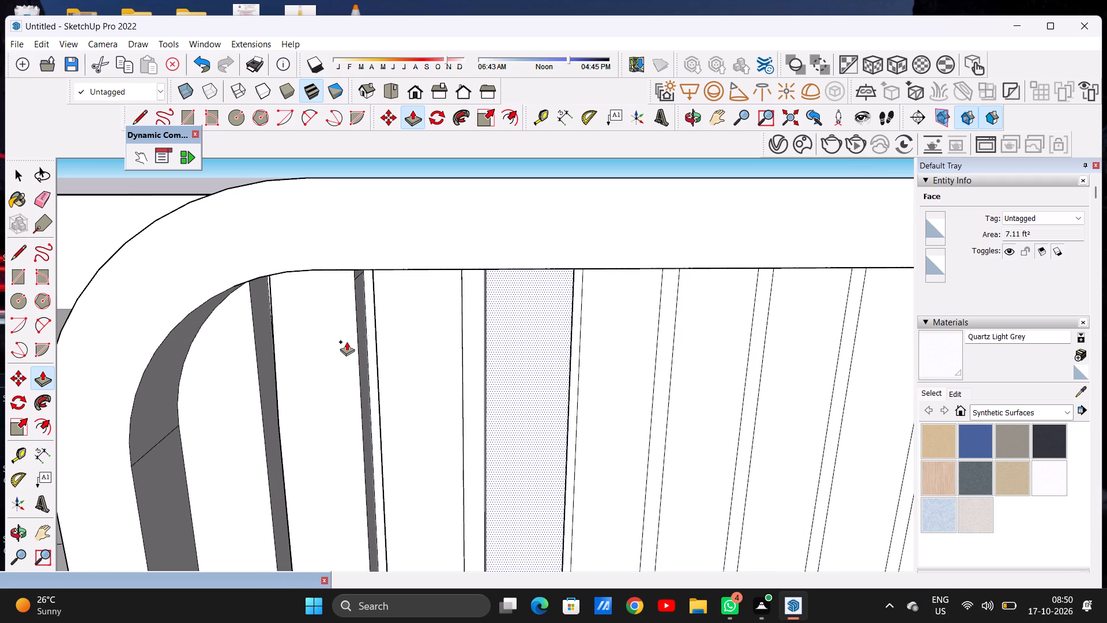
key("space")
Push/Pull the fifth through eighth strips outward, aligning each with the front face of the raised strips.
scroll(415, 347, "down", 9)
middle_click_drag(397, 352, 435, 355)
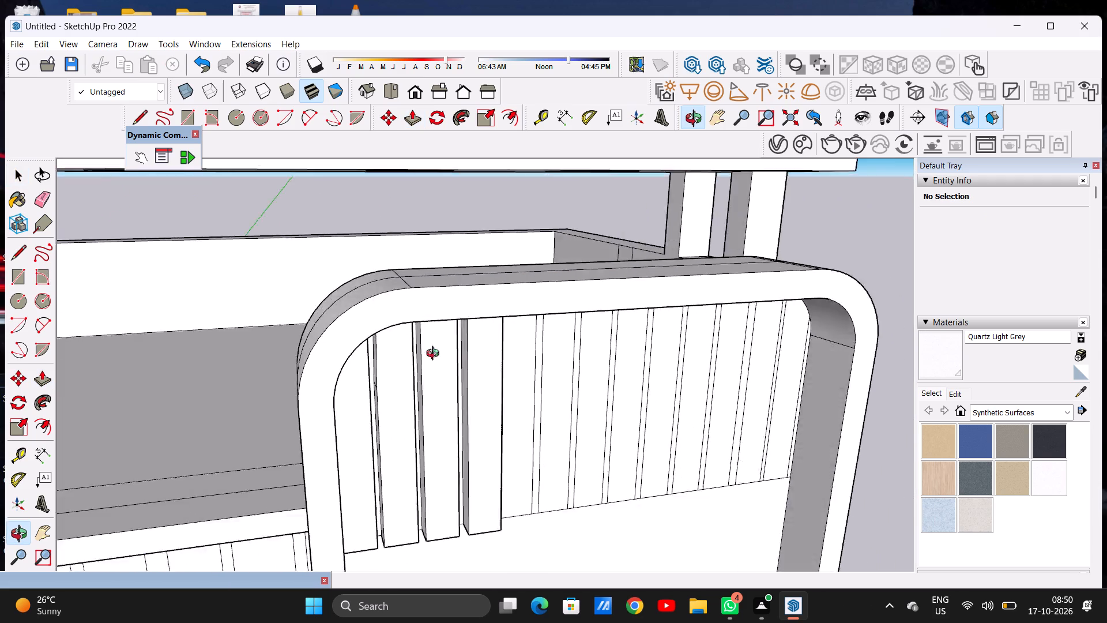
middle_click_drag(435, 355, 319, 359)
scroll(401, 361, "down", 3)
scroll(453, 344, "up", 2)
scroll(453, 344, "down", 1)
scroll(453, 344, "up", 3)
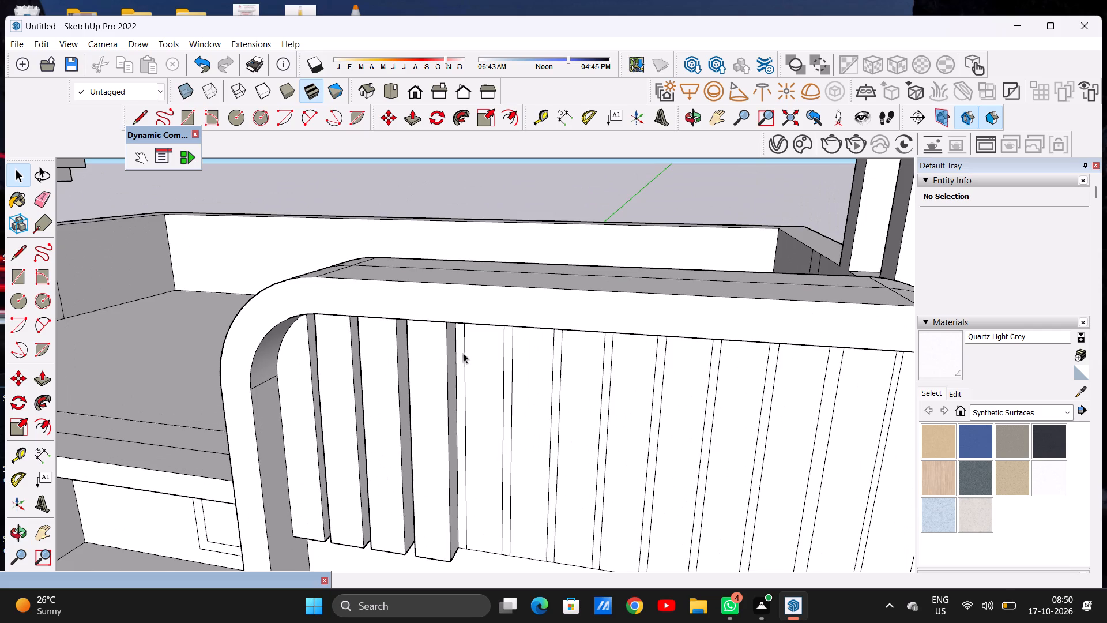
scroll(468, 367, "down", 7)
scroll(477, 350, "up", 8)
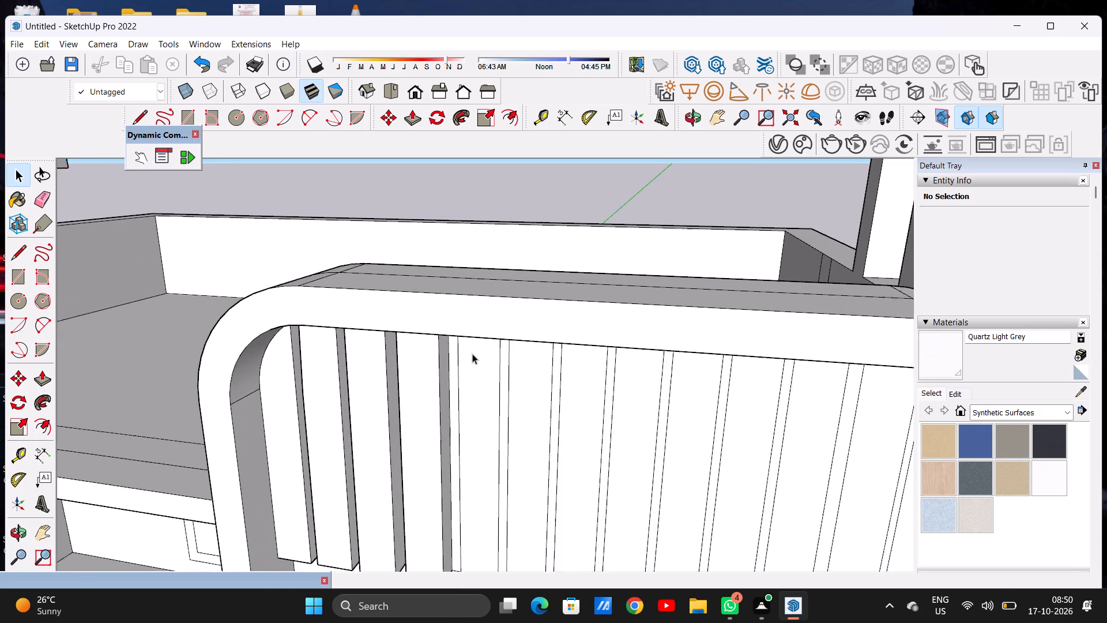
scroll(472, 354, "up", 1)
key("p")
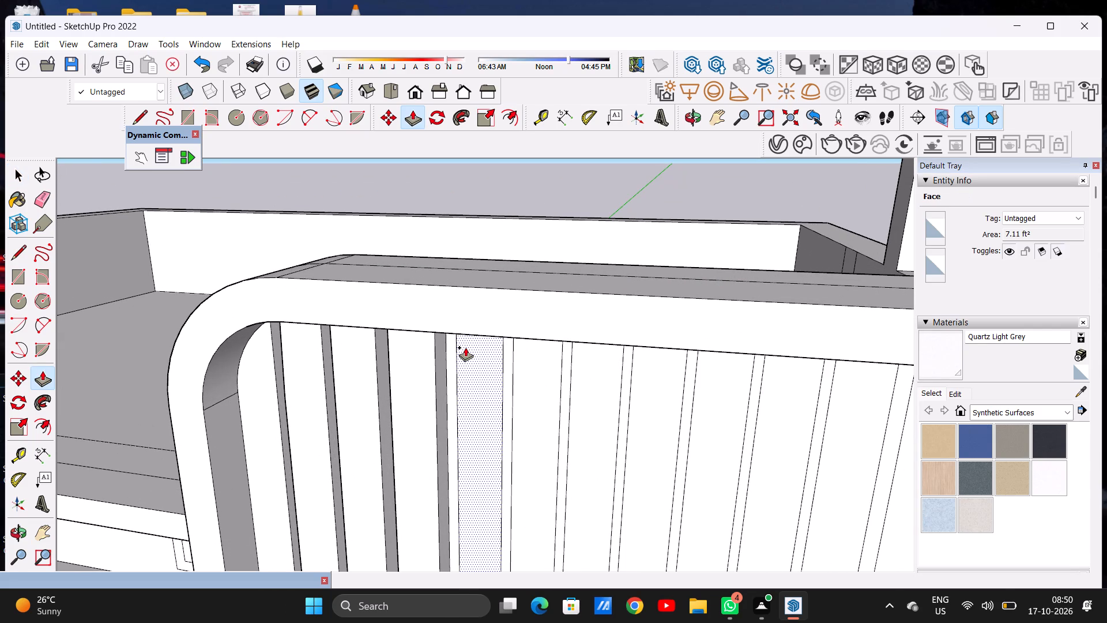
left_click(465, 347)
left_click(430, 337)
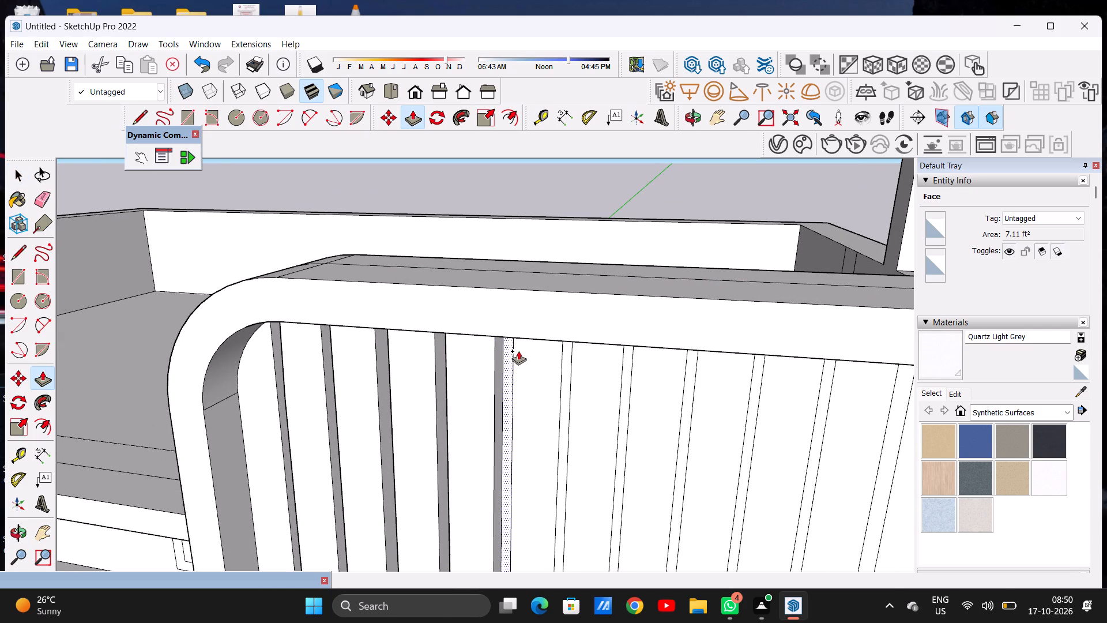
left_click(531, 345)
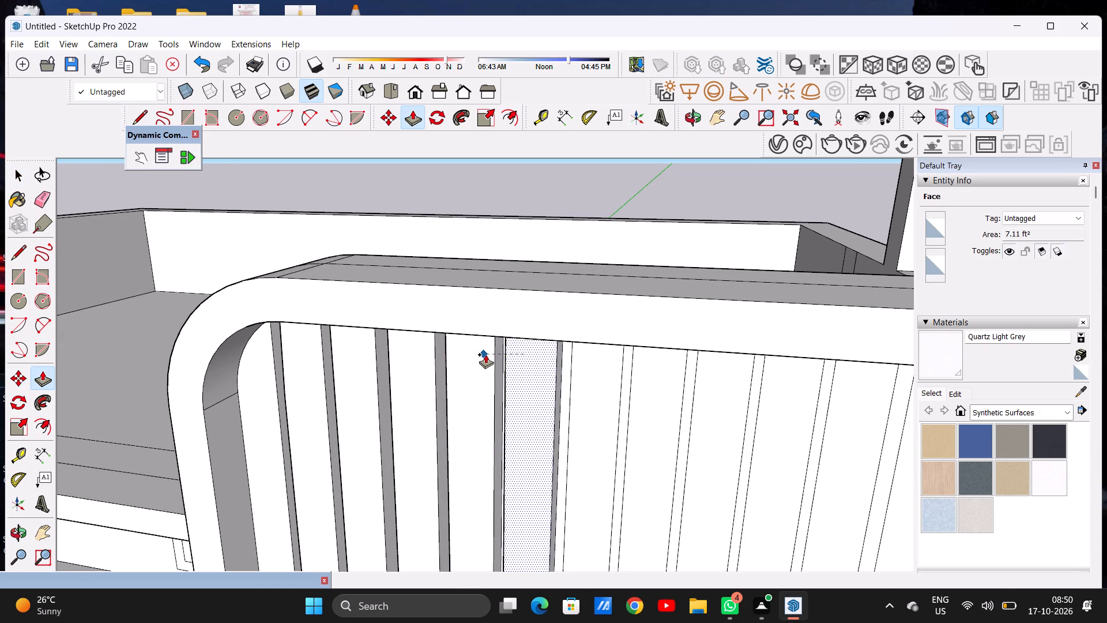
left_click(486, 354)
left_click(601, 351)
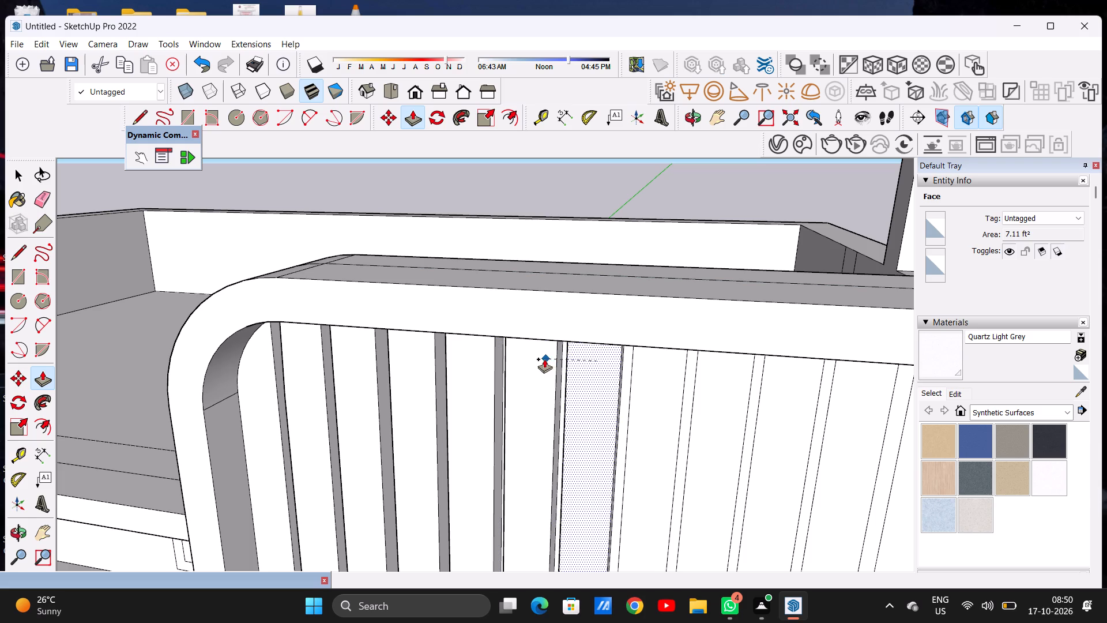
left_click(544, 359)
left_click(654, 358)
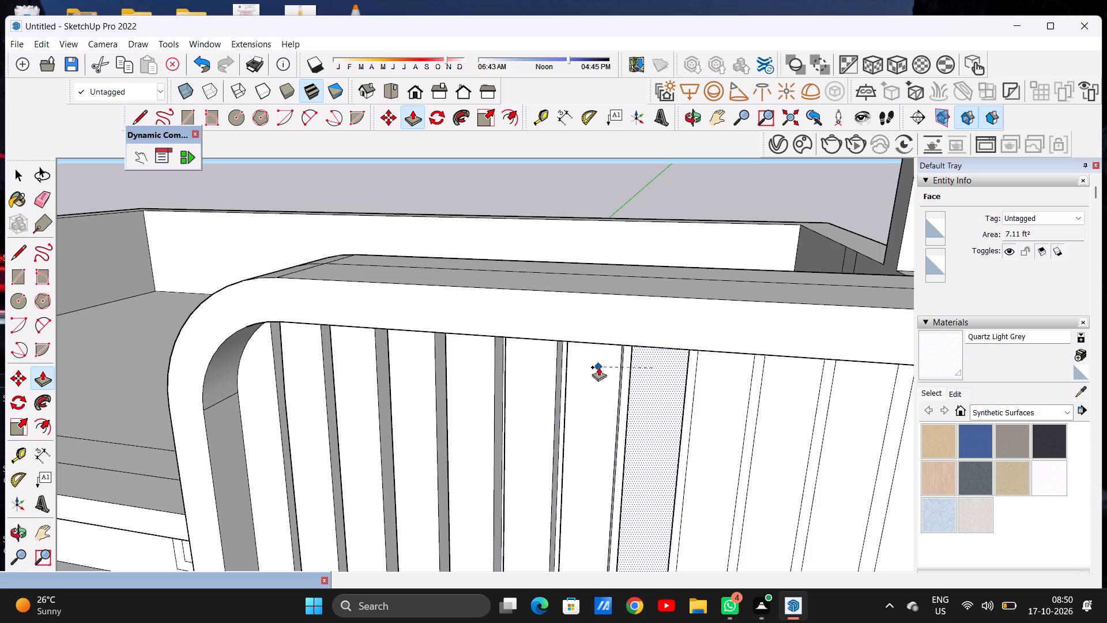
left_click(598, 367)
Push/Pull the ninth, tenth and eleventh strips outward, flush with the front face of the raised strips.
scroll(564, 374, "down", 8)
middle_click_drag(585, 390, 549, 398)
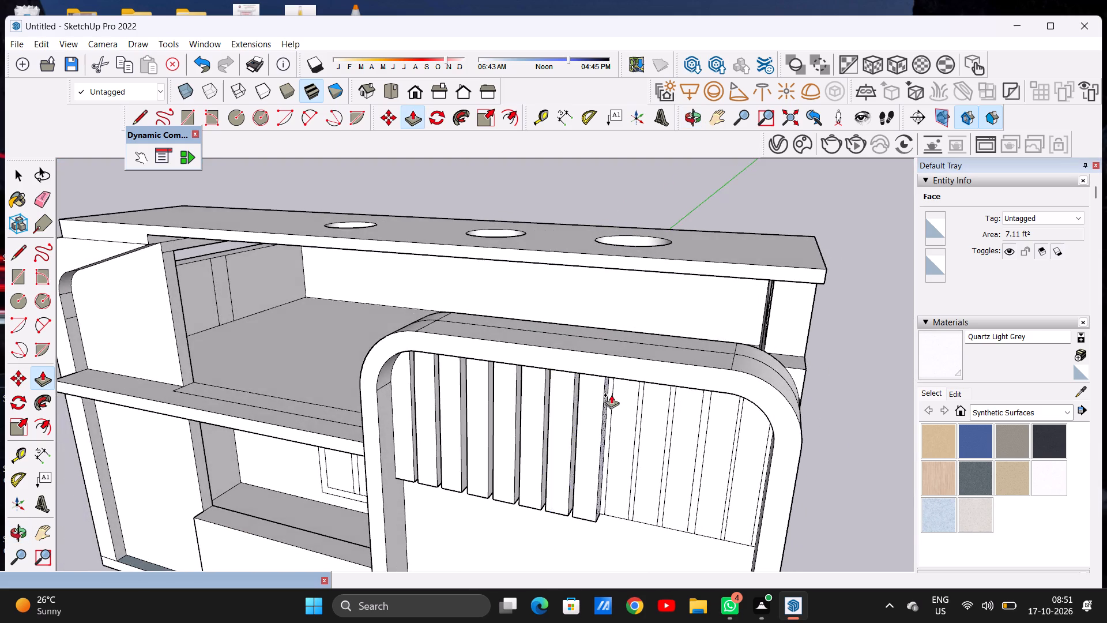
scroll(617, 385, "up", 5)
left_click(624, 389)
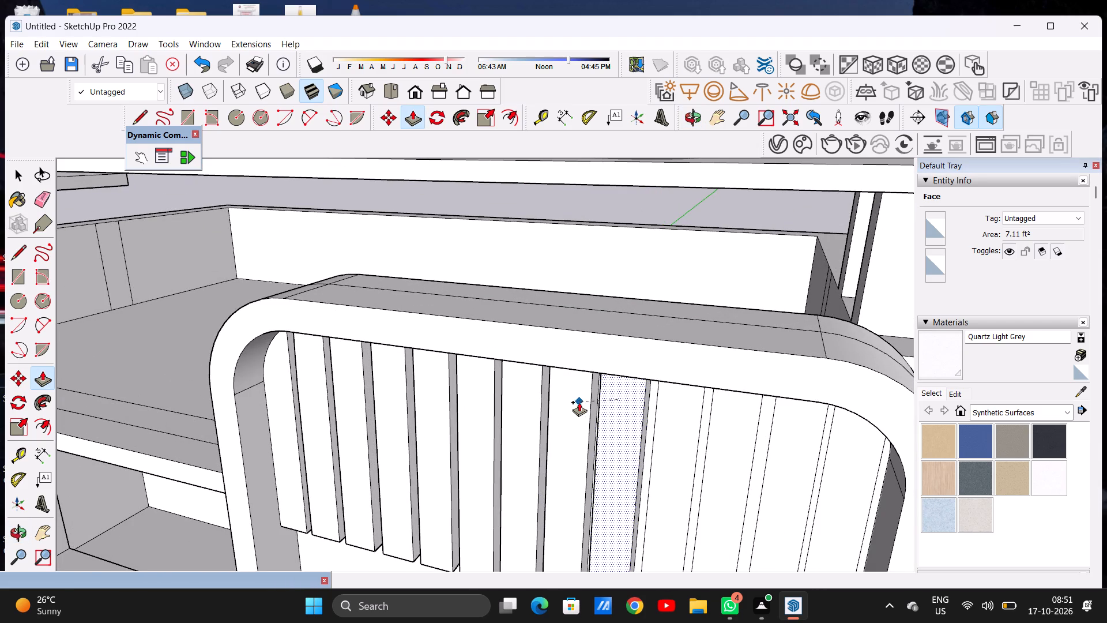
left_click(579, 402)
left_click(678, 406)
left_click(631, 418)
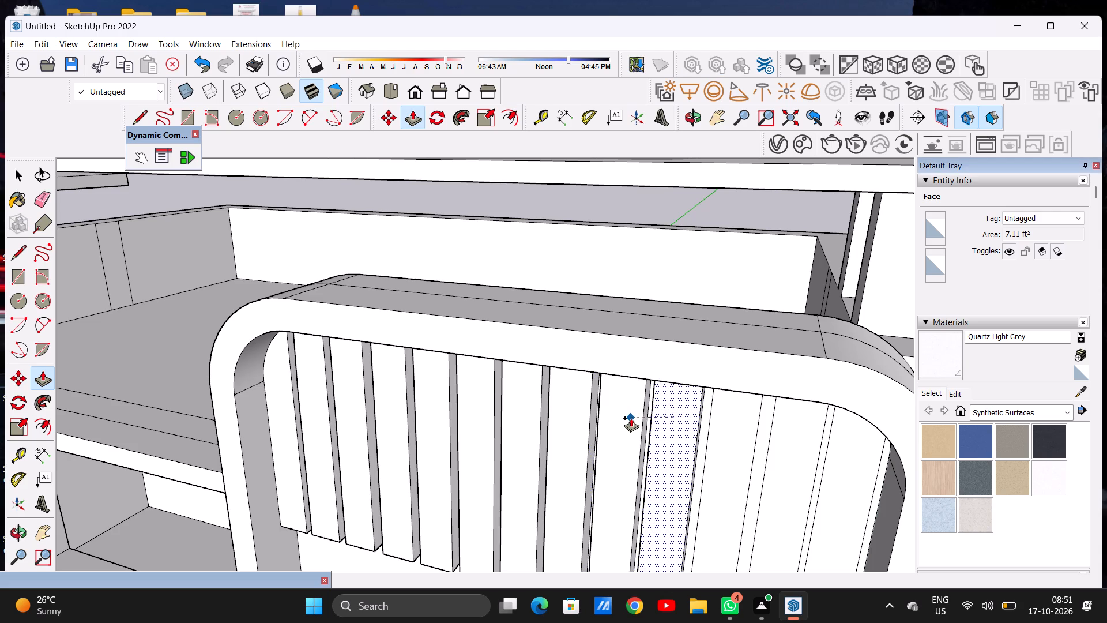
left_click(720, 416)
left_click(670, 434)
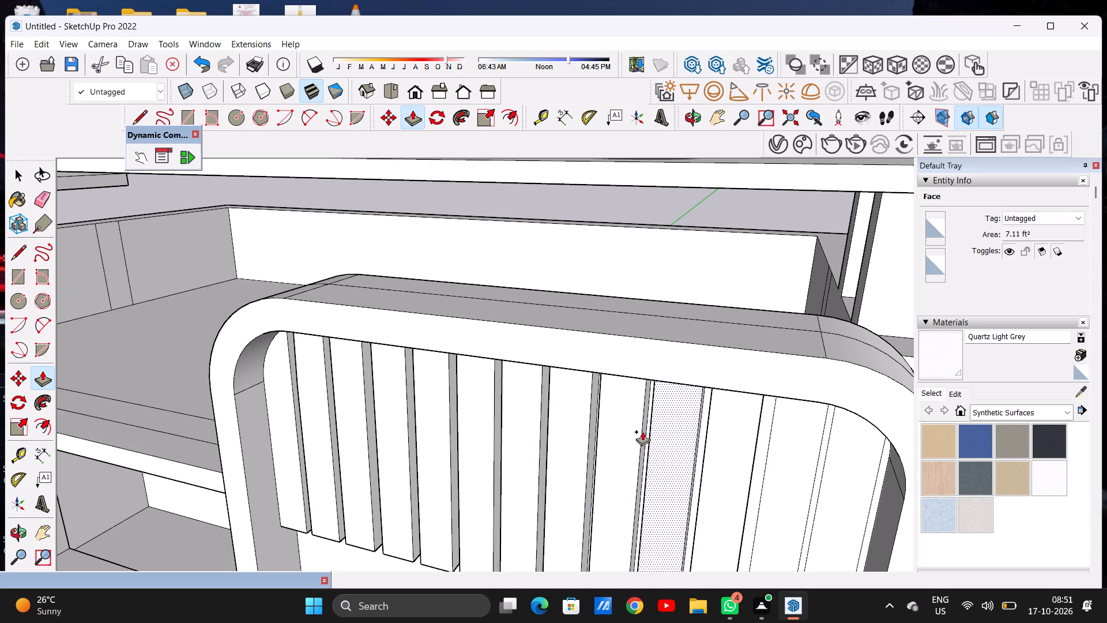
Push/Pull the last two strips at the recess's right side outward, flush with the neighbouring raised strips.
scroll(611, 419, "down", 5)
scroll(732, 418, "up", 6)
left_click(717, 425)
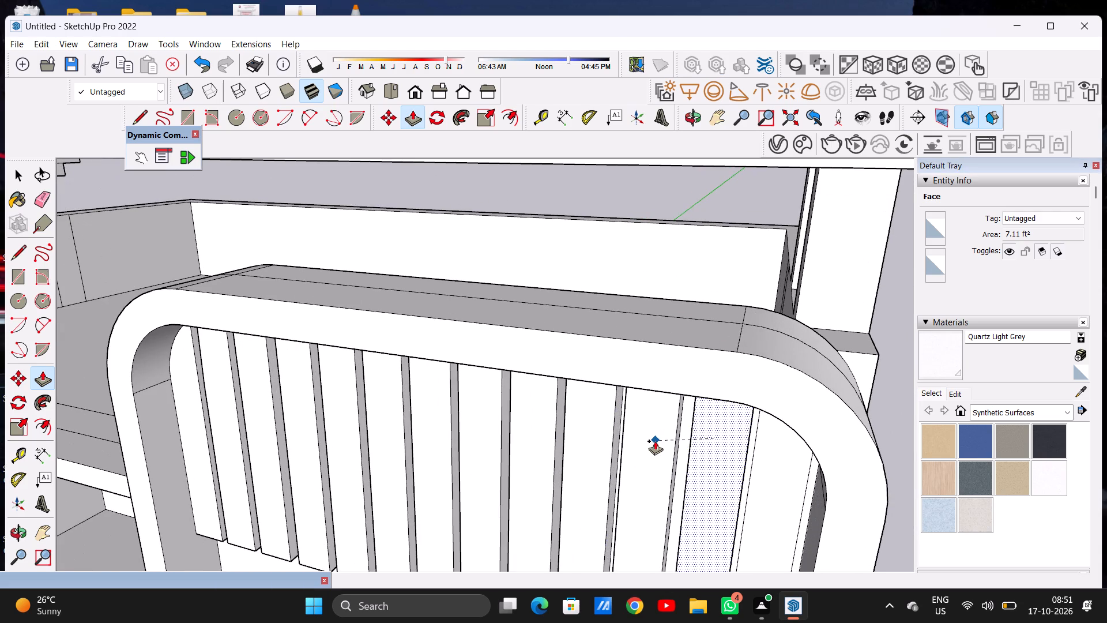
left_click(655, 441)
left_click(779, 442)
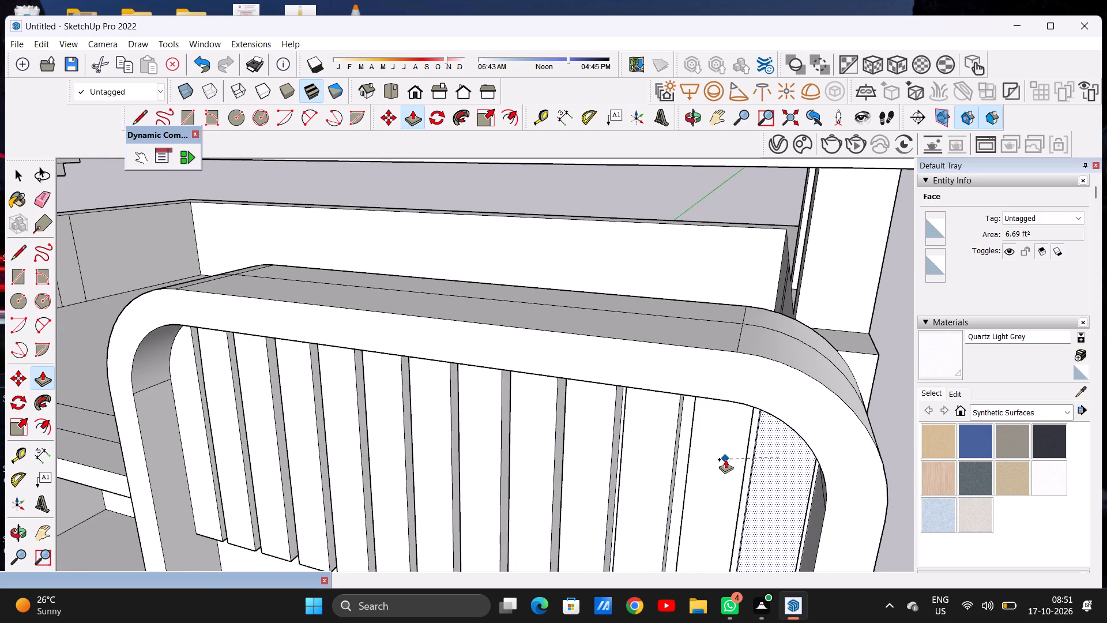
left_click(725, 459)
key("space")
scroll(596, 436, "down", 20)
scroll(596, 436, "down", 1)
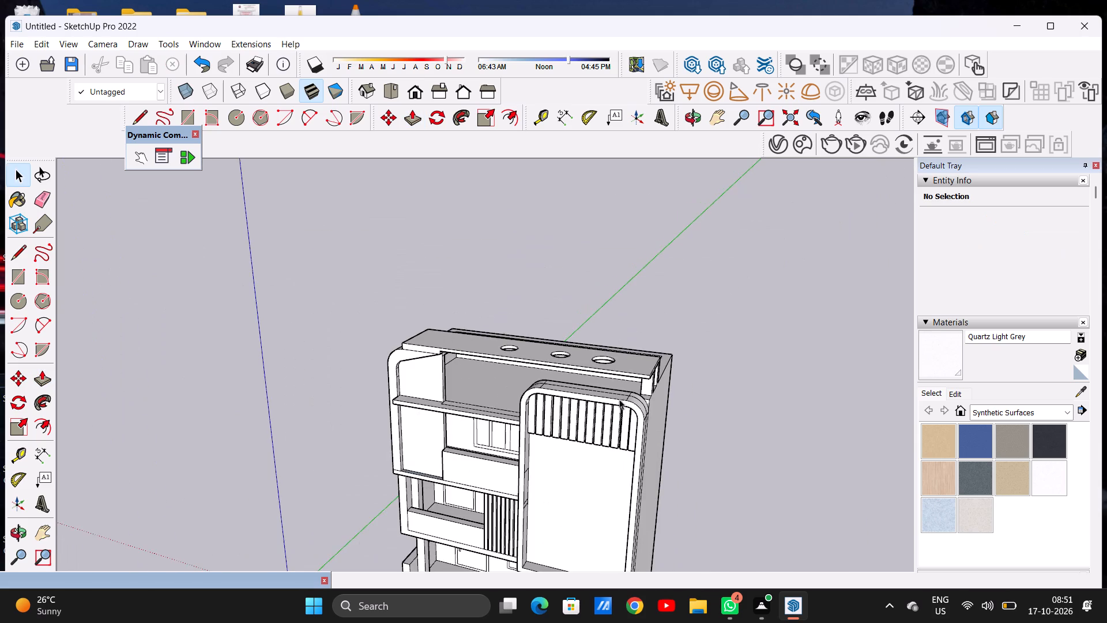
Draw a circle on the tall rounded recessed panel, centred across its width just below the raised vertical strips.
scroll(619, 399, "down", 1)
middle_click_drag(565, 445, 648, 392)
scroll(566, 423, "down", 6)
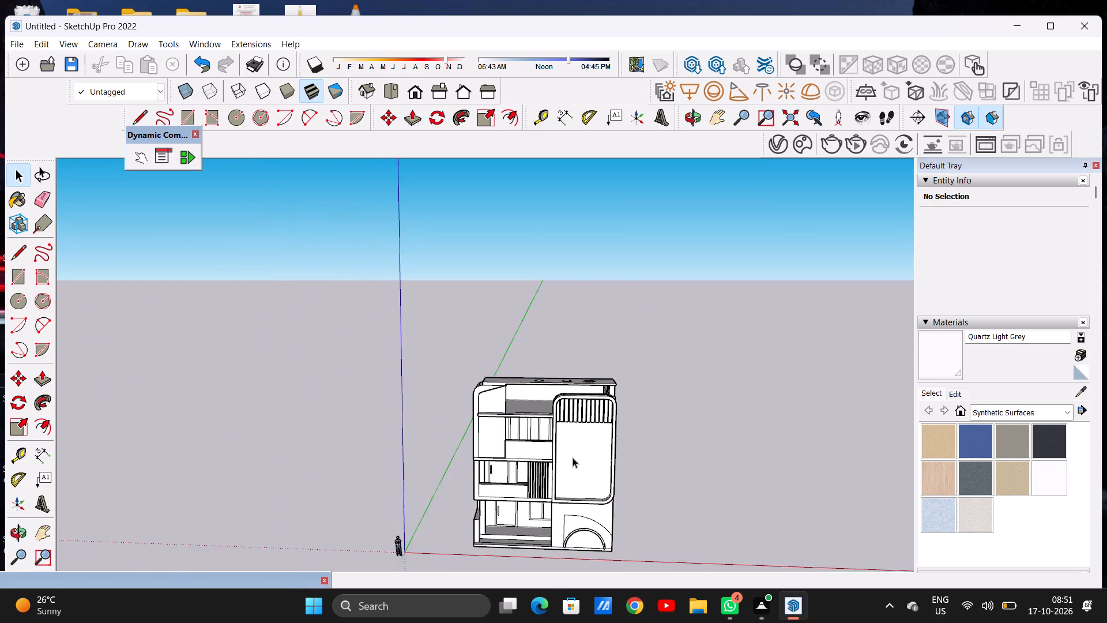
scroll(583, 456, "up", 6)
scroll(535, 416, "down", 8)
scroll(572, 463, "up", 9)
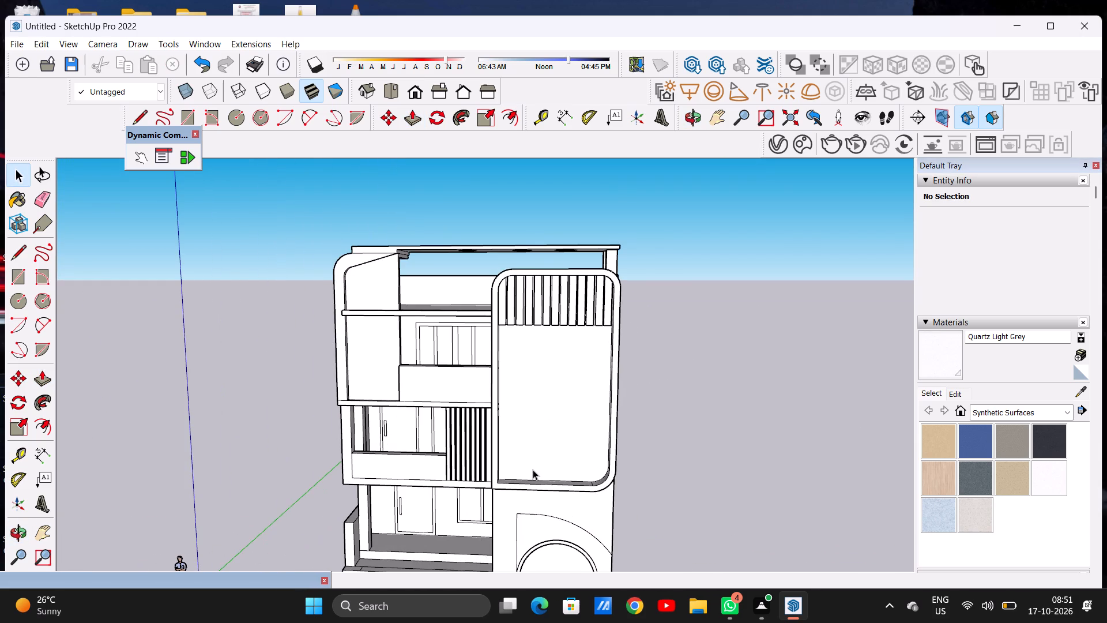
key("c")
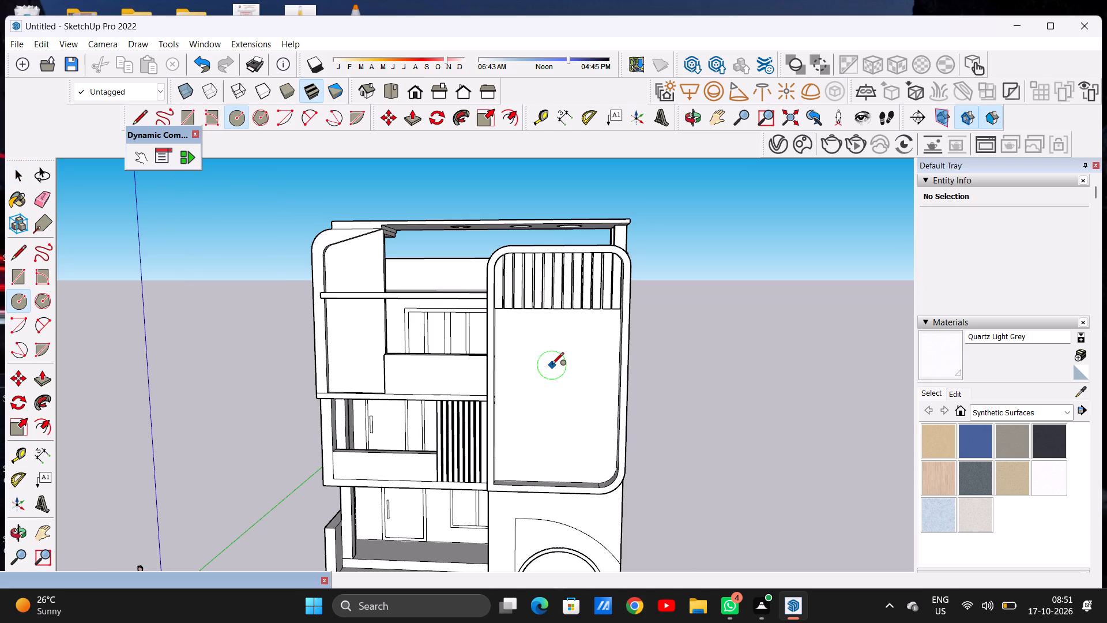
left_click(552, 365)
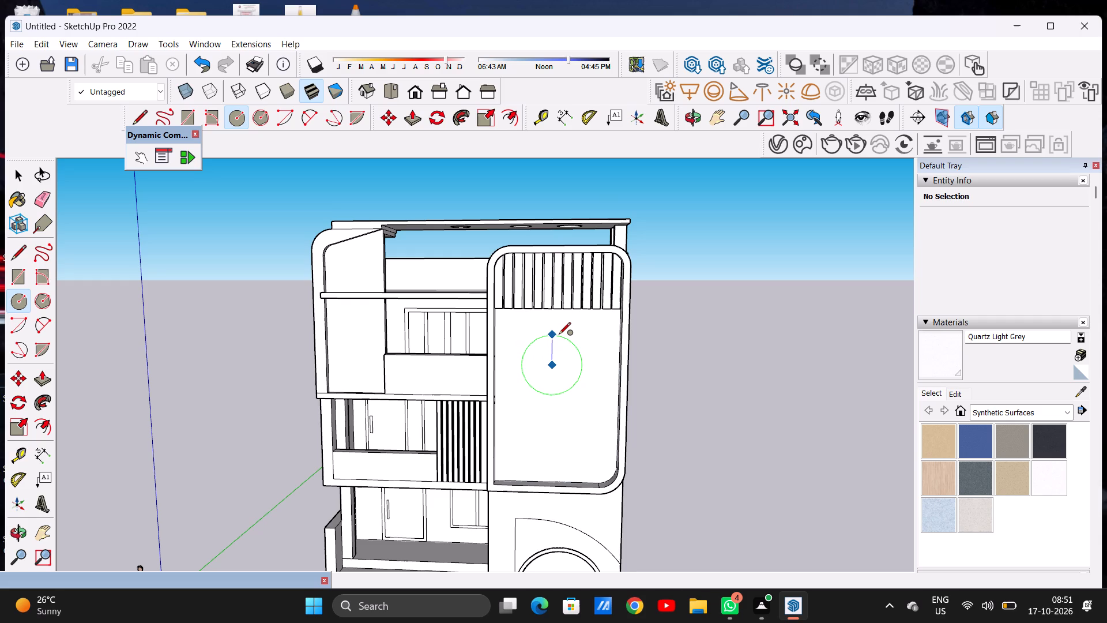
left_click(560, 333)
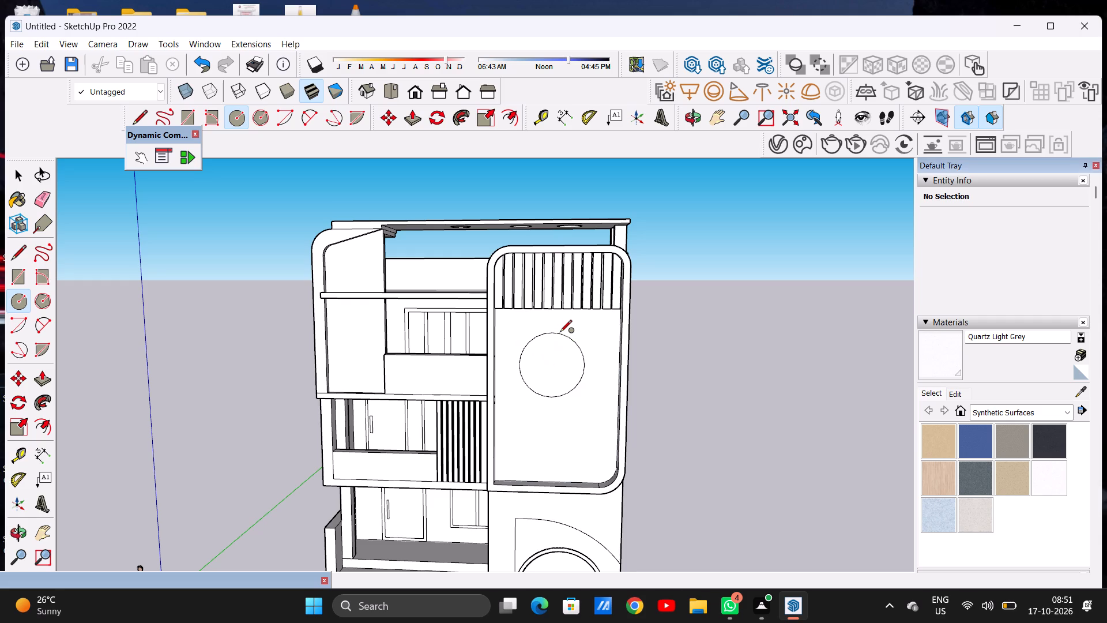
key("space")
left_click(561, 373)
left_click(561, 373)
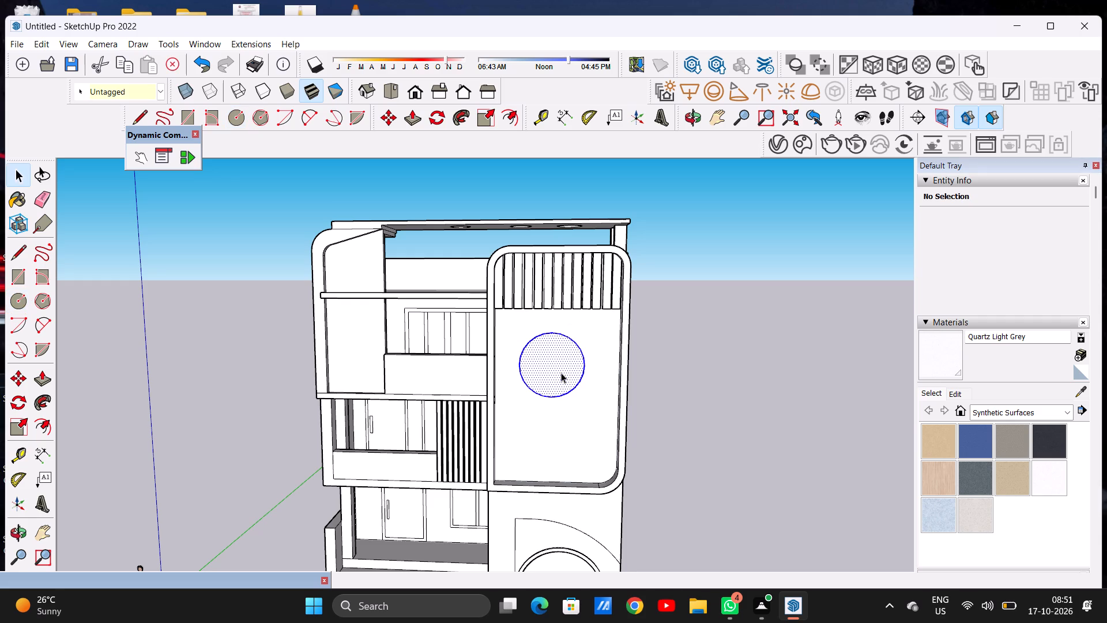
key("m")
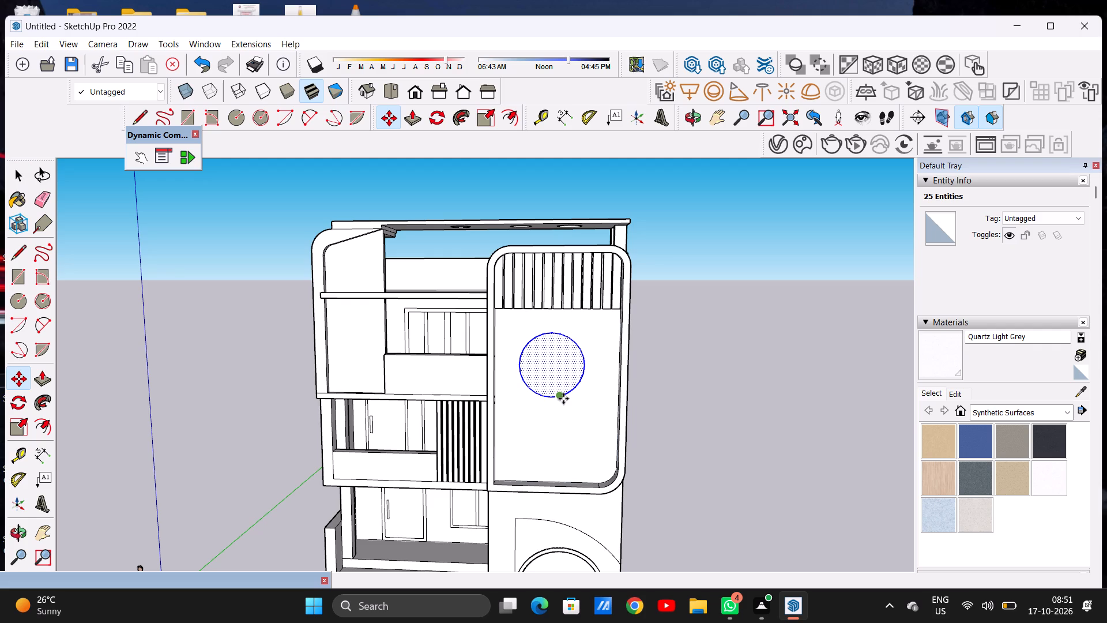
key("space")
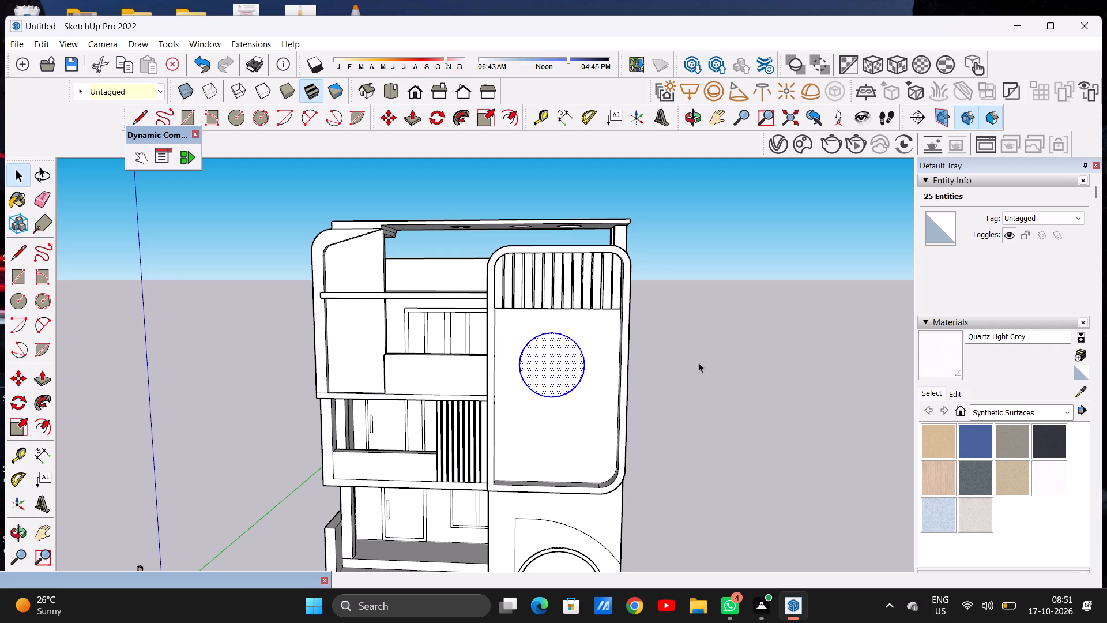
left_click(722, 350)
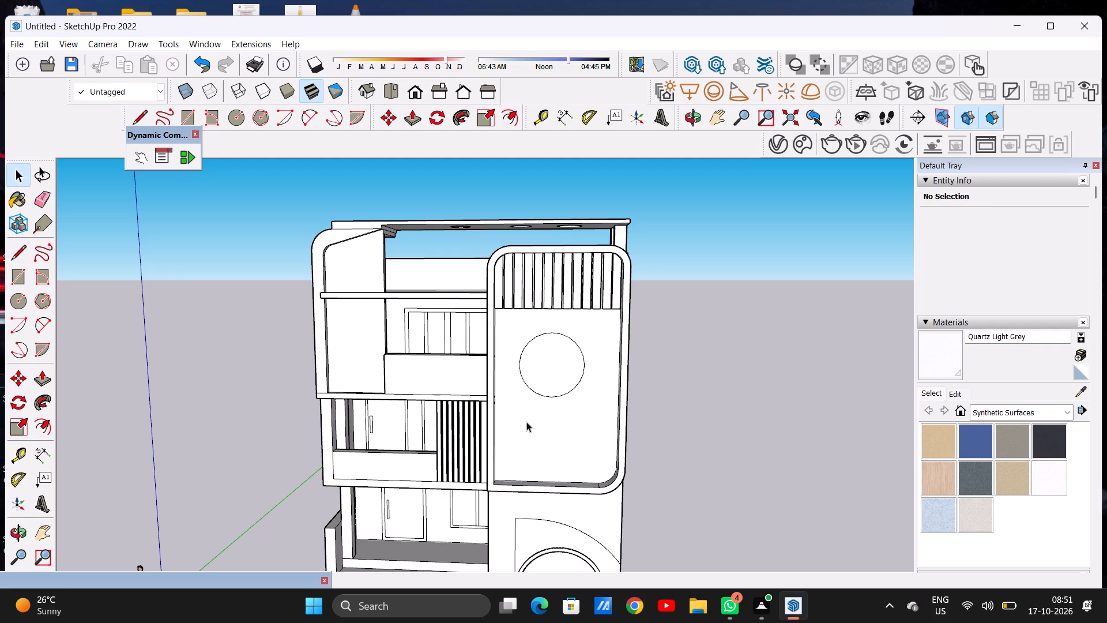
Draw a second, slightly smaller circle beneath the first one, in the lower part of the rounded recessed panel.
scroll(538, 418, "down", 3)
scroll(547, 450, "up", 4)
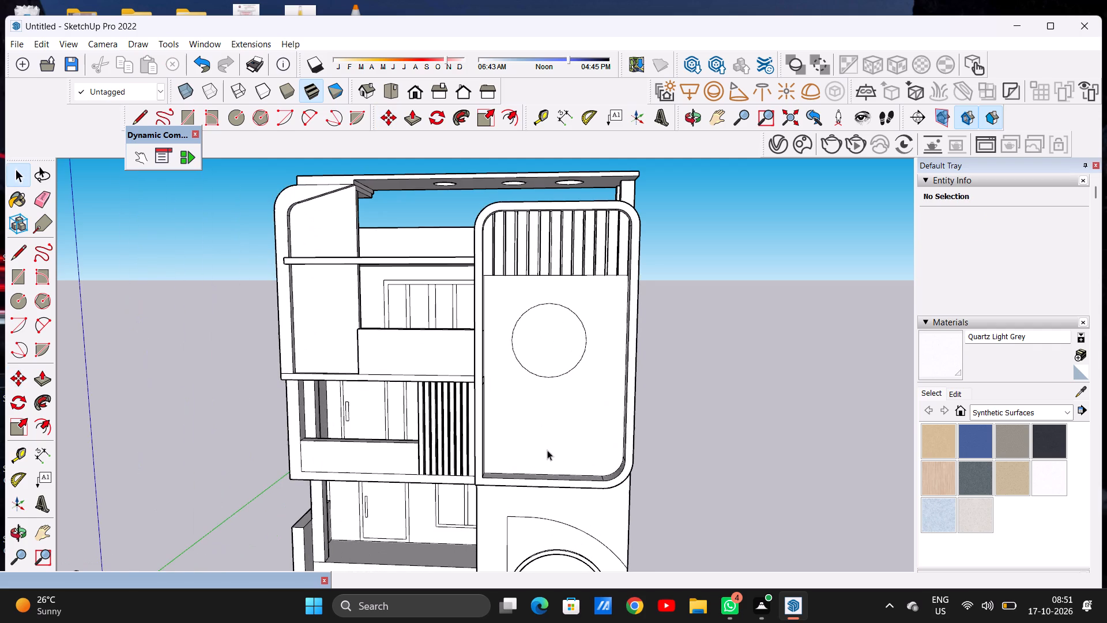
key("c")
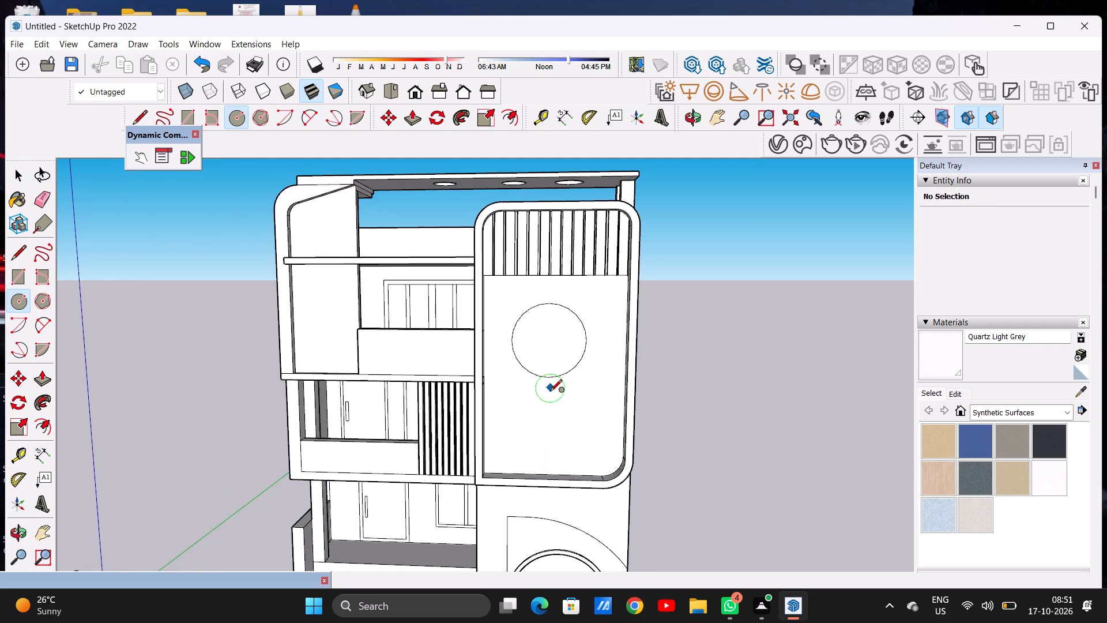
left_click(547, 426)
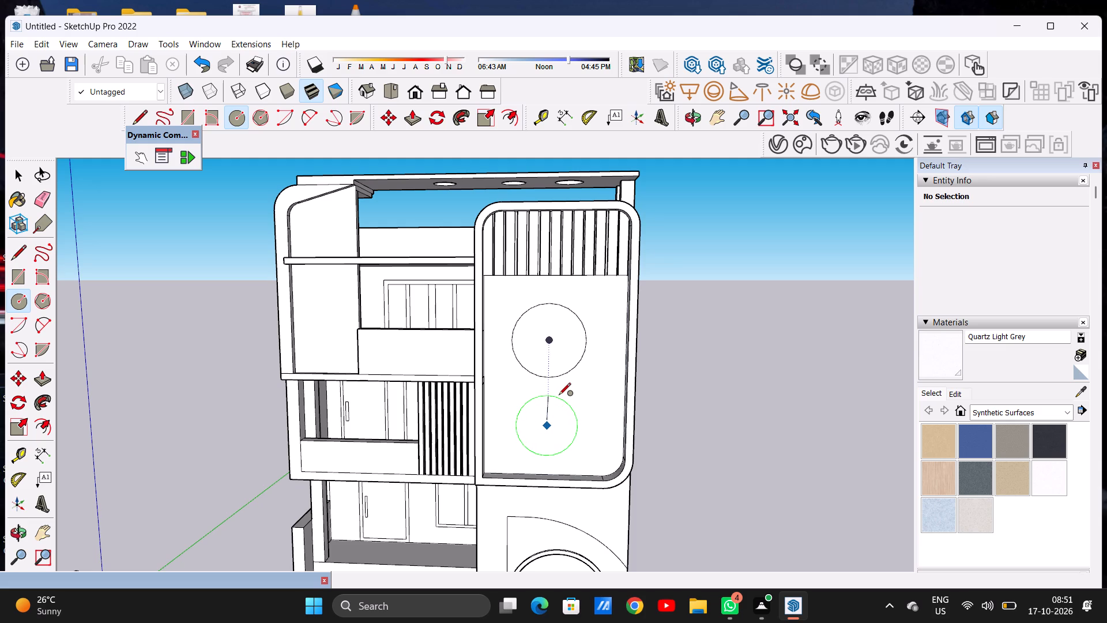
left_click(559, 396)
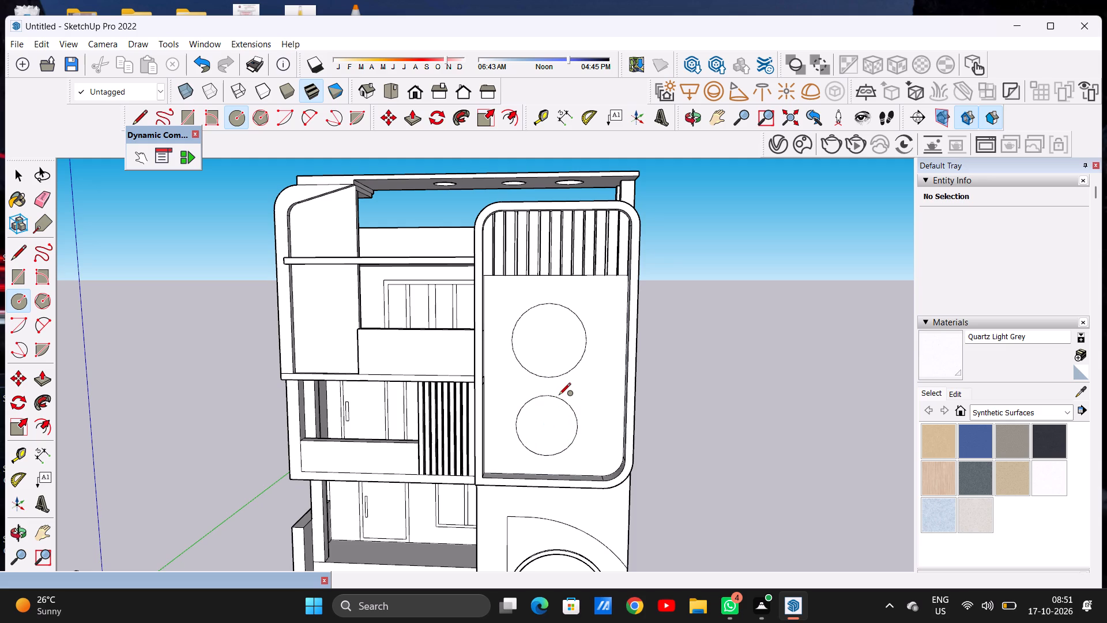
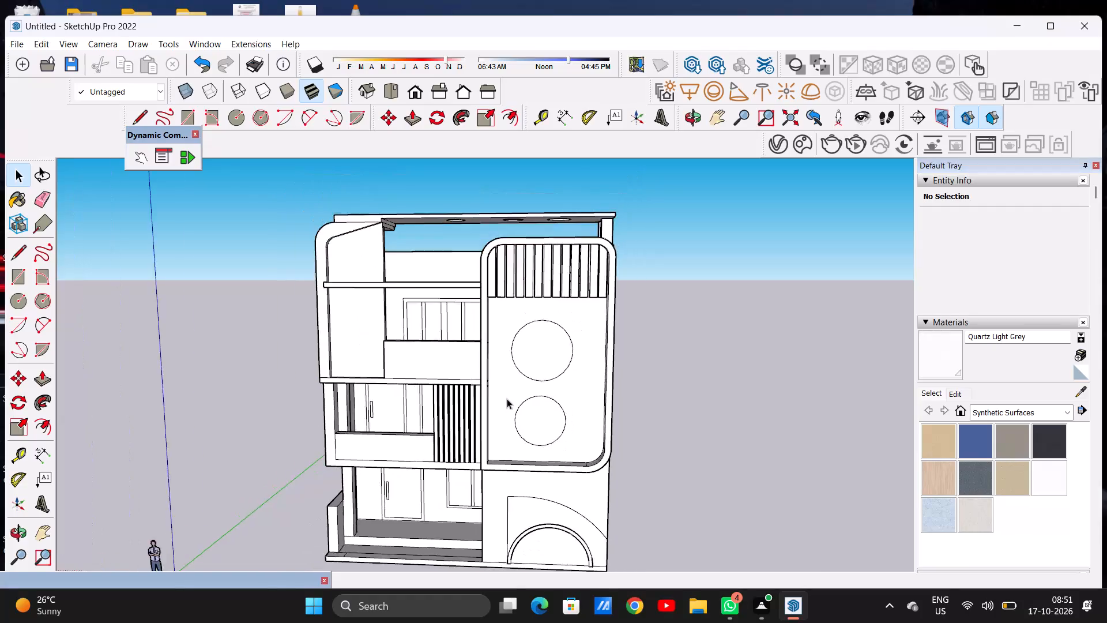
Undo the lower circle and delete the upper circle with its face from the tall rounded recessed panel.
scroll(539, 376, "down", 1)
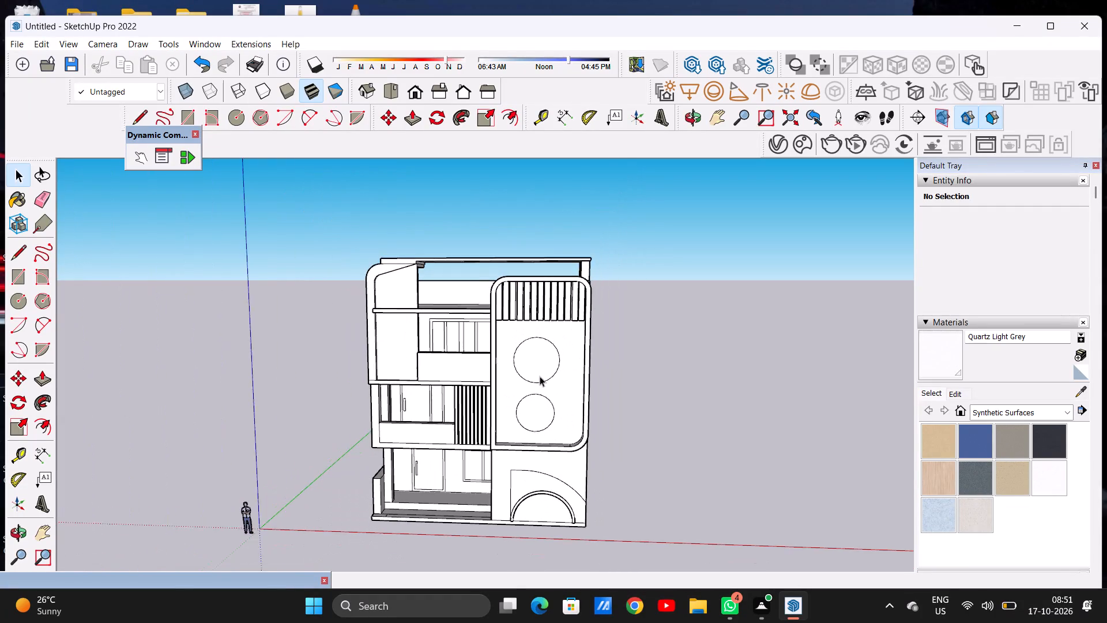
scroll(540, 376, "down", 1)
scroll(533, 414, "up", 5)
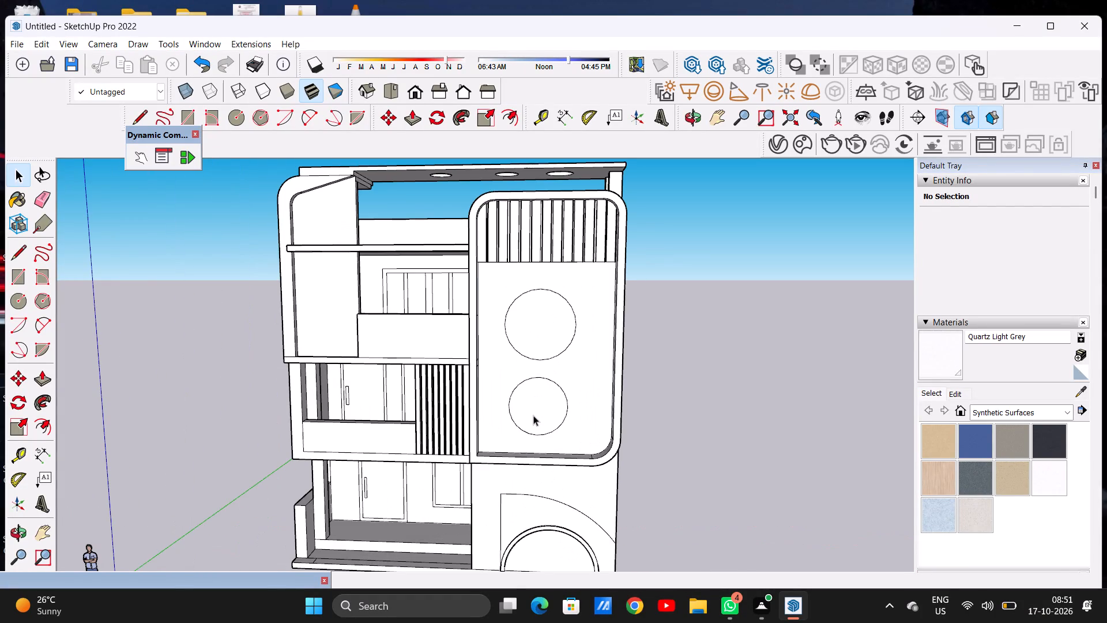
key("ctrl+z")
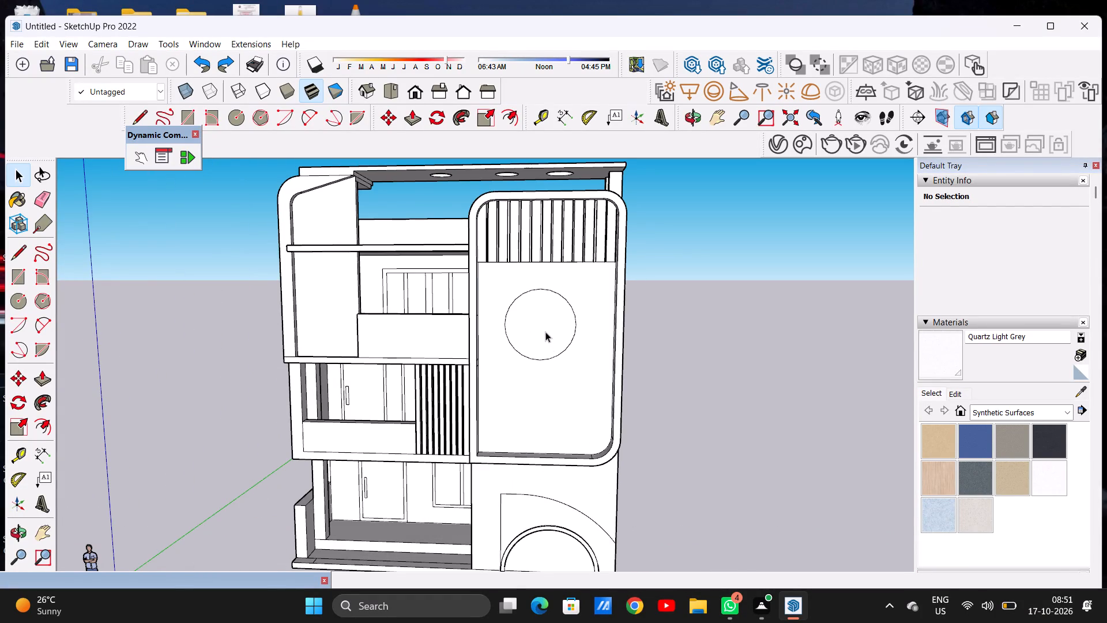
double_click(545, 332)
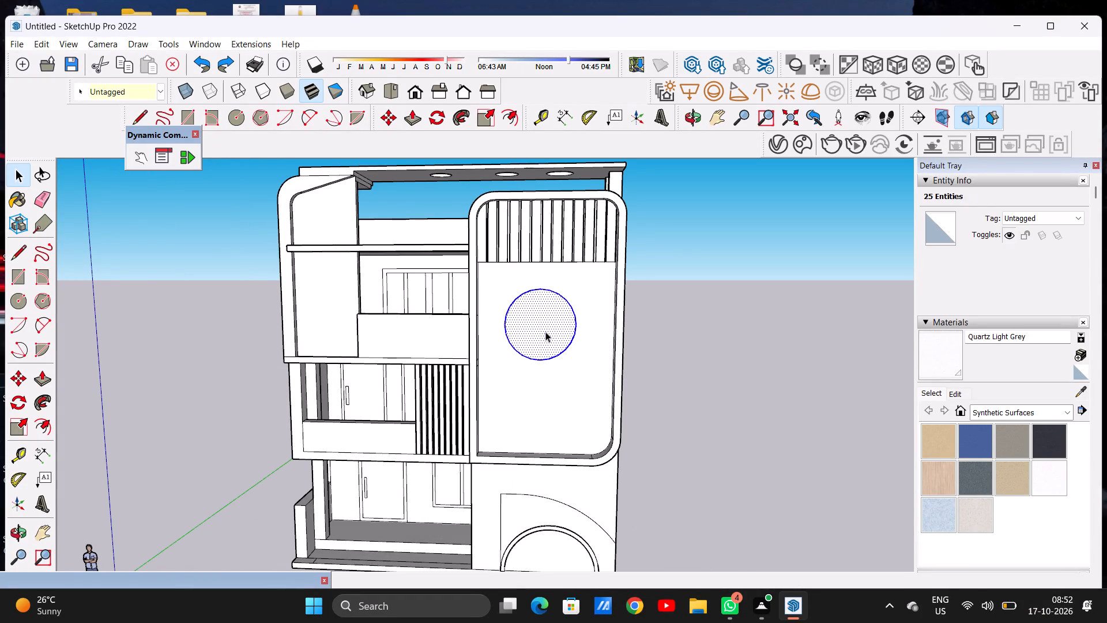
key("Delete")
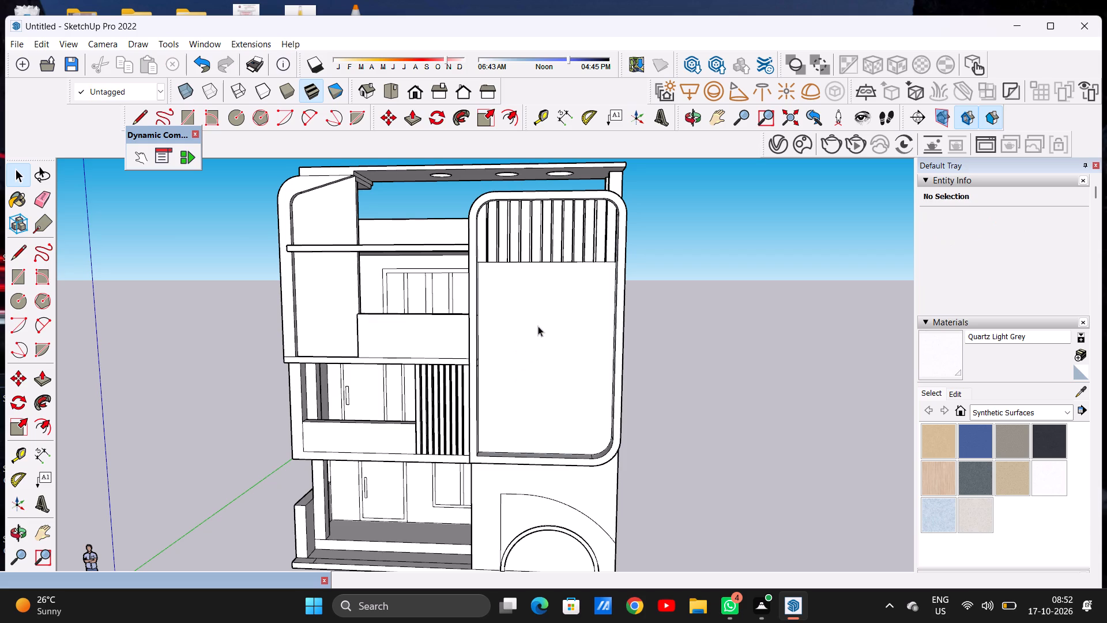
Draw a circle of about 3' 9 3/8" radius on the recessed panel, centred across its width below the raised vertical strips.
key("c")
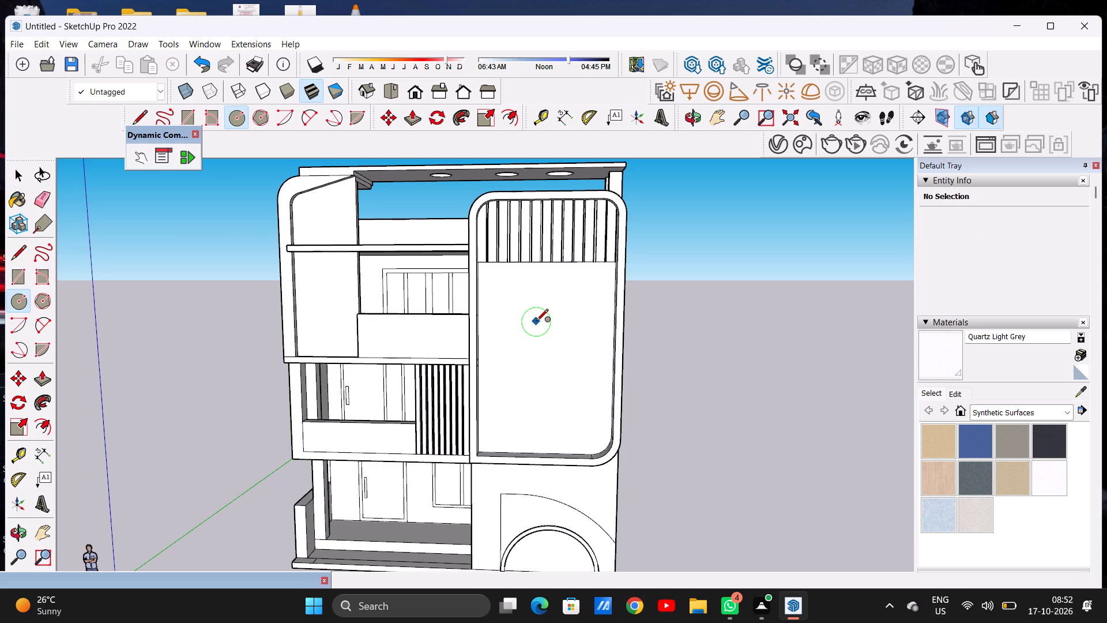
left_click(538, 320)
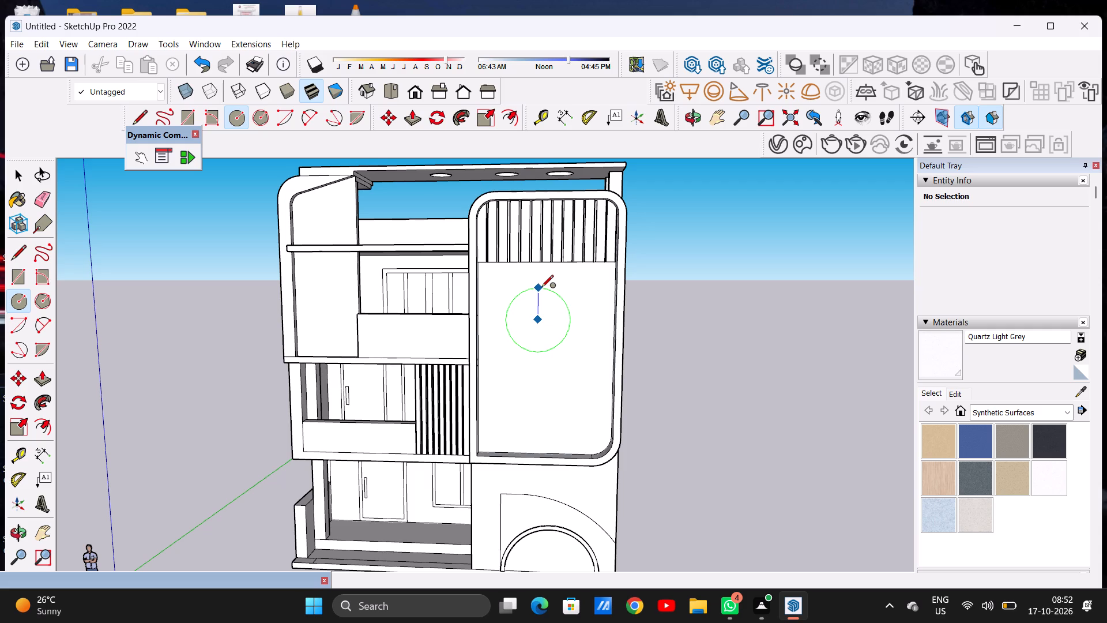
left_click(541, 288)
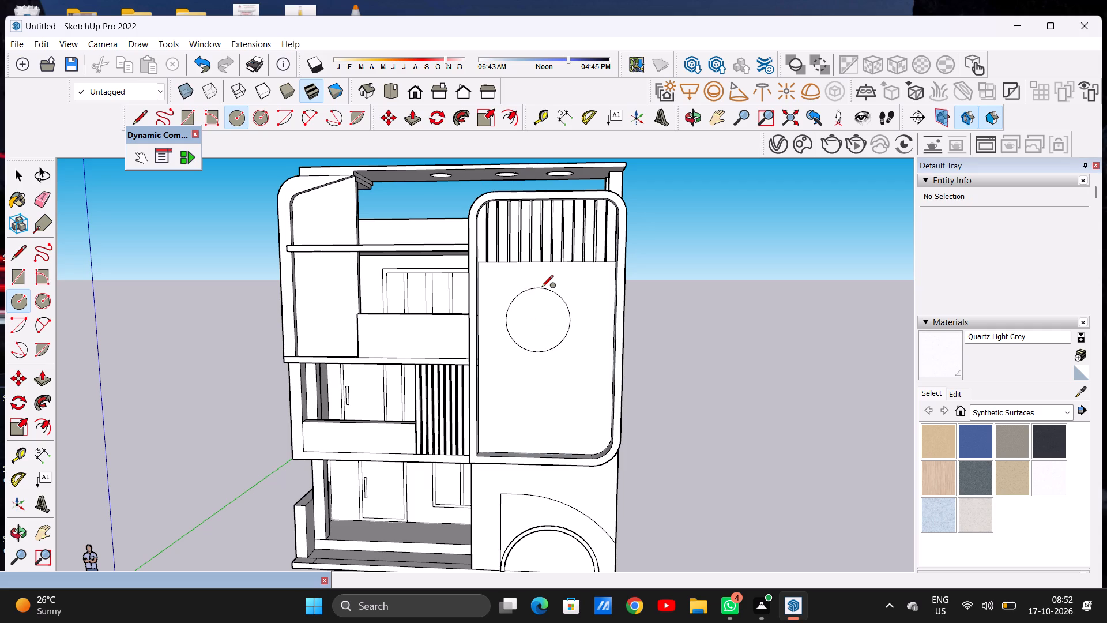
key("space")
Move the new circle and its face slightly upward on the recessed panel, closer to the vertical strips.
double_click(544, 317)
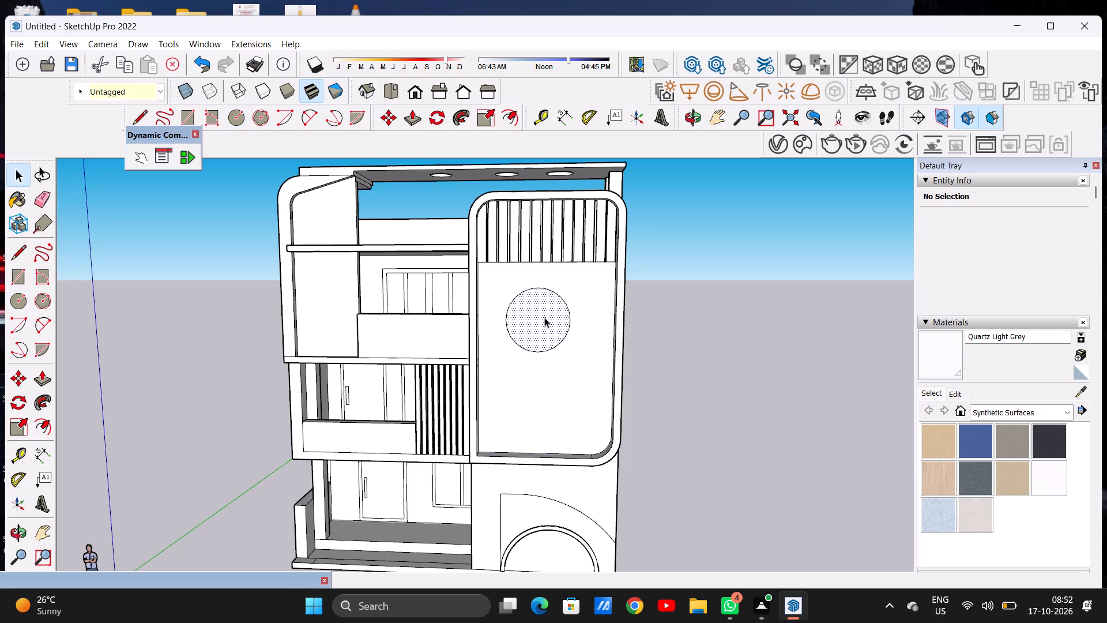
key("m")
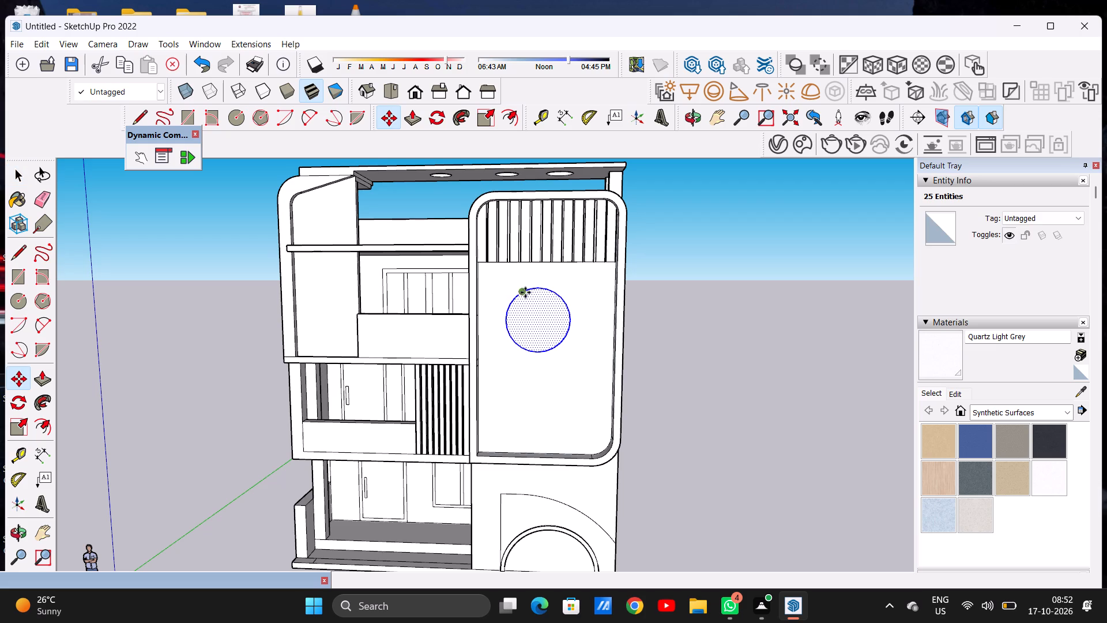
left_click(525, 292)
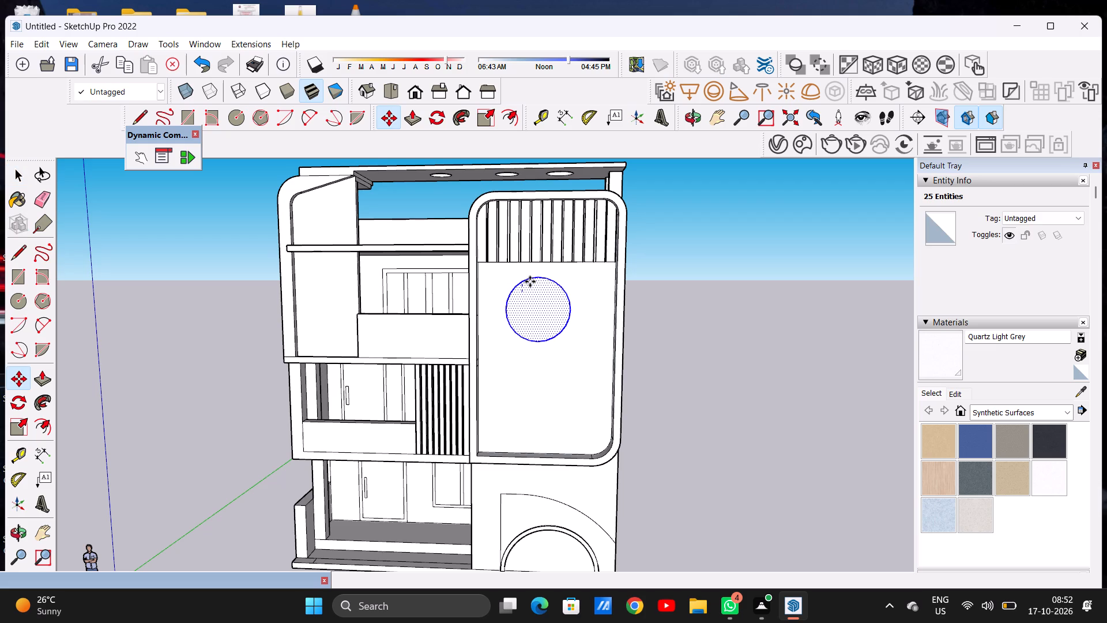
left_click(530, 282)
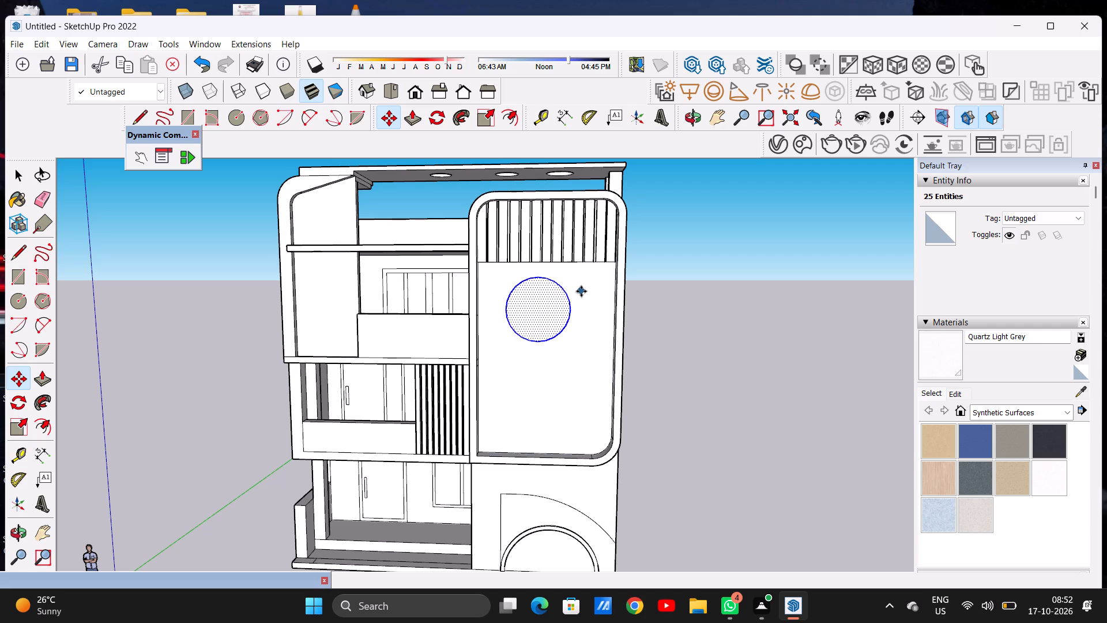
key("space")
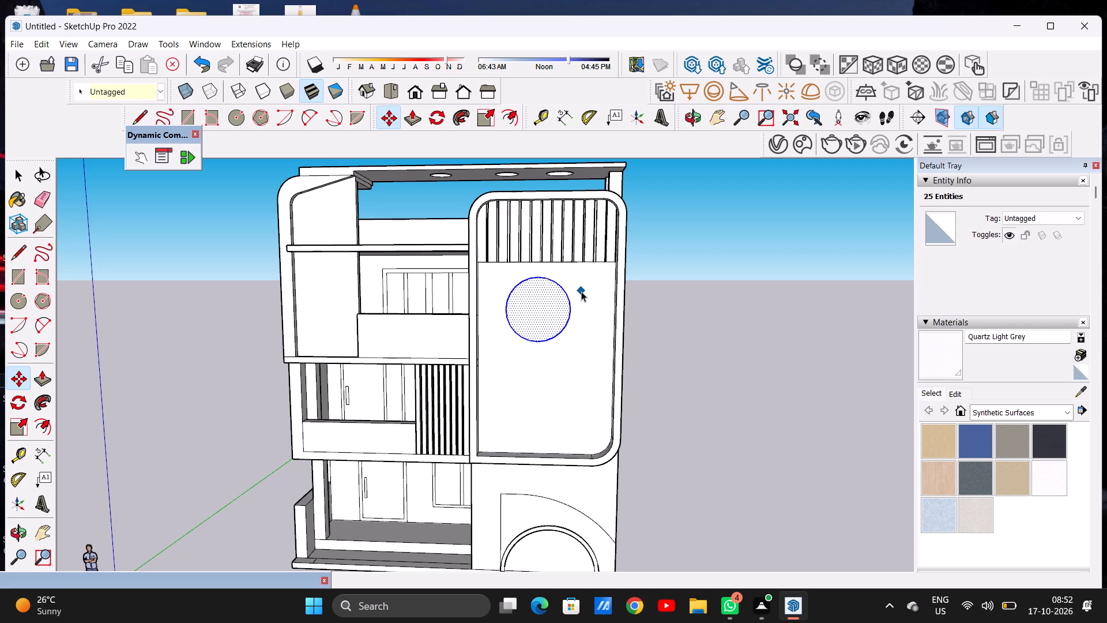
double_click(671, 316)
left_click(676, 318)
key("space")
key("space")
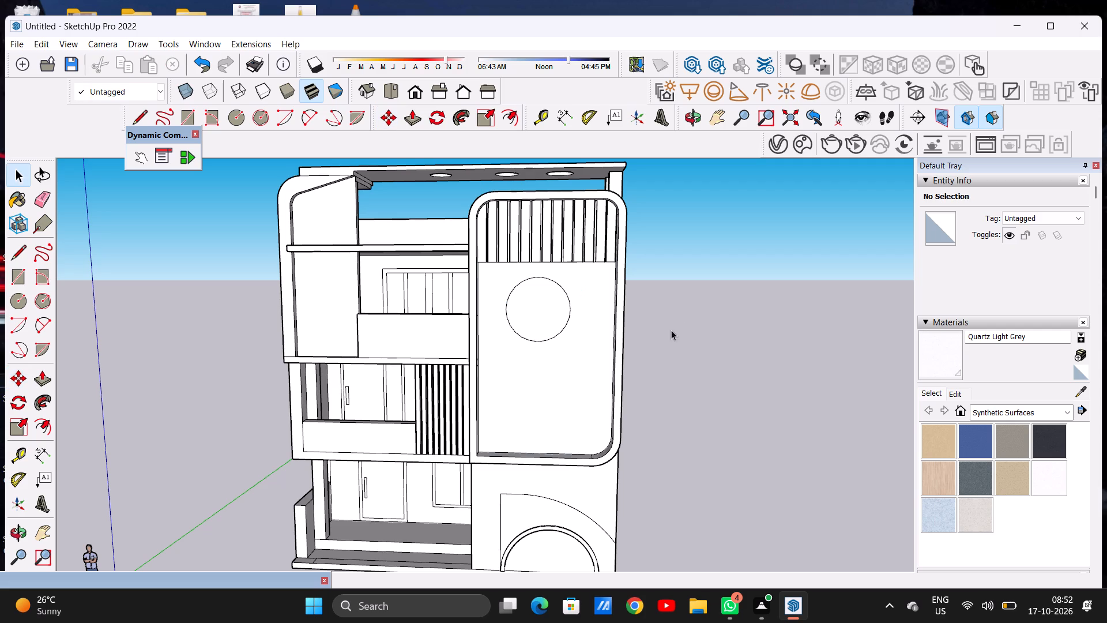
Draw a second circle of about 3' 4 1/4" radius directly below the first, aligned with its vertical centre line.
key("c")
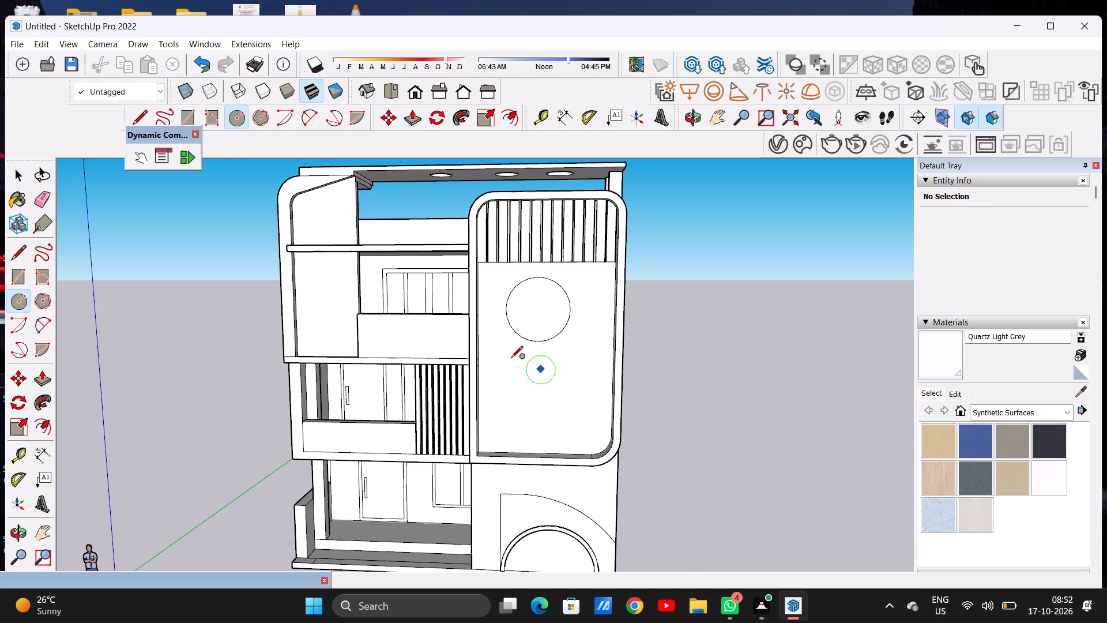
left_click(537, 387)
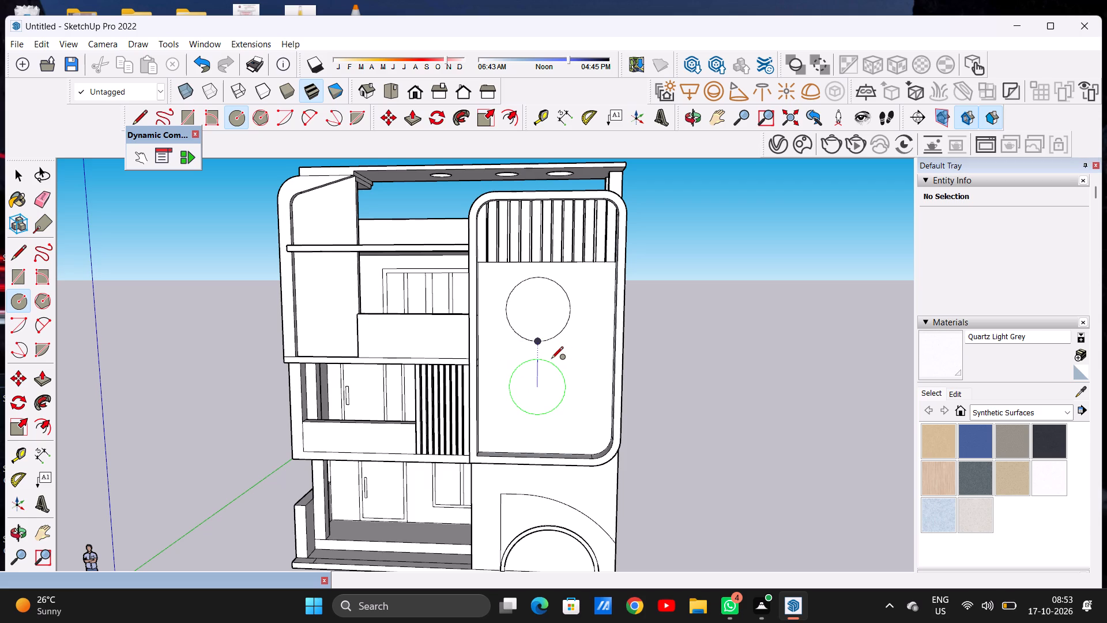
left_click(551, 359)
key("space")
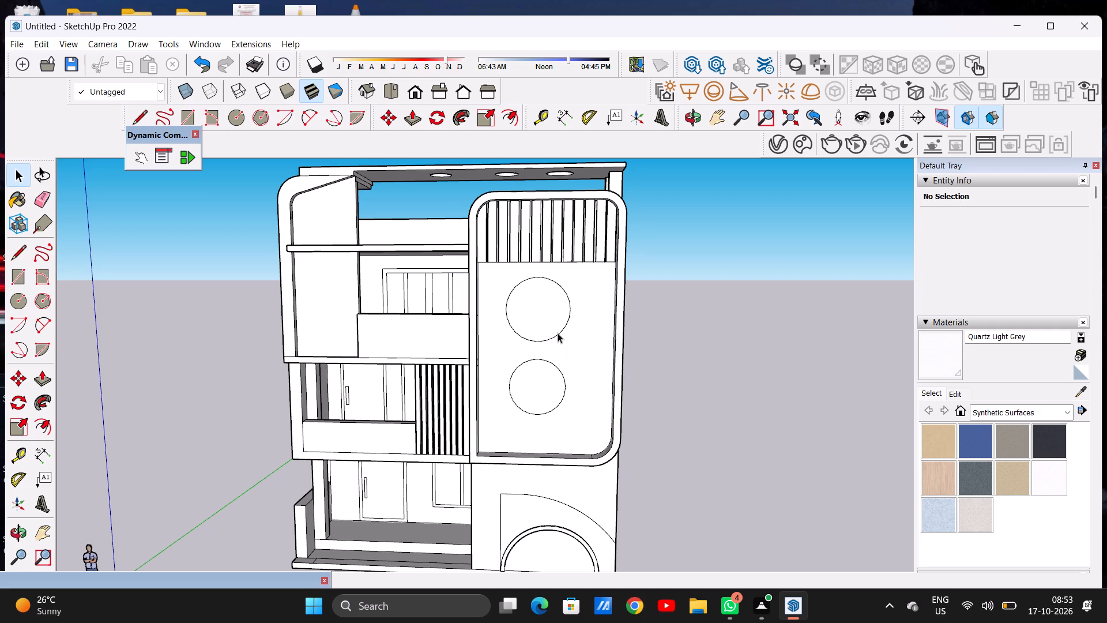
Set the upper circle's segment count to 60.
scroll(554, 343, "up", 10)
left_click(549, 326)
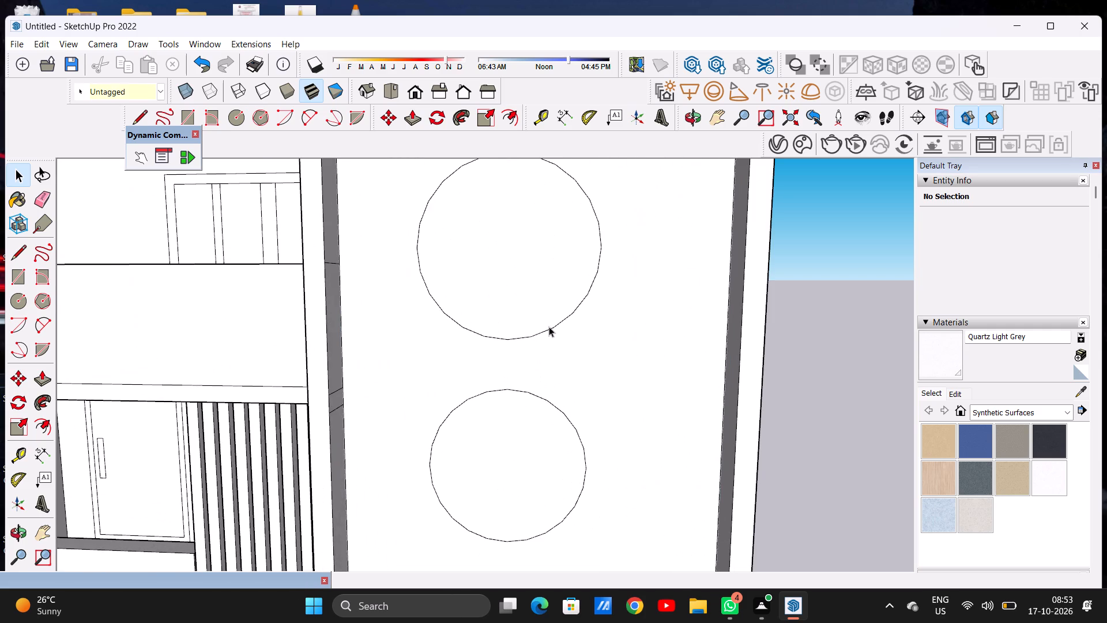
left_click(810, 280)
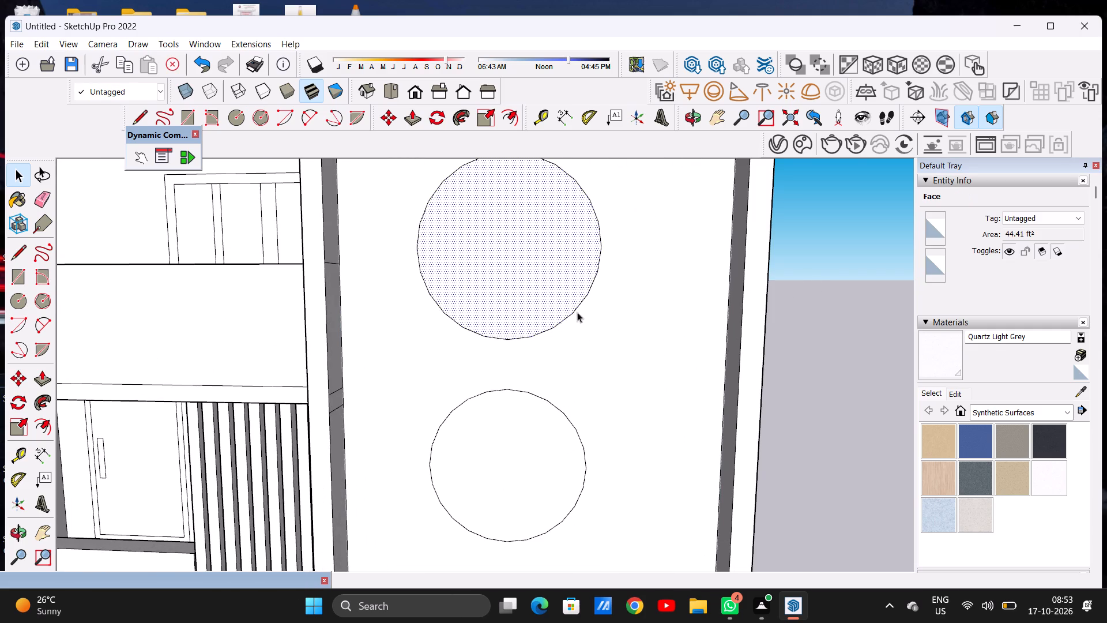
scroll(575, 313, "up", 6)
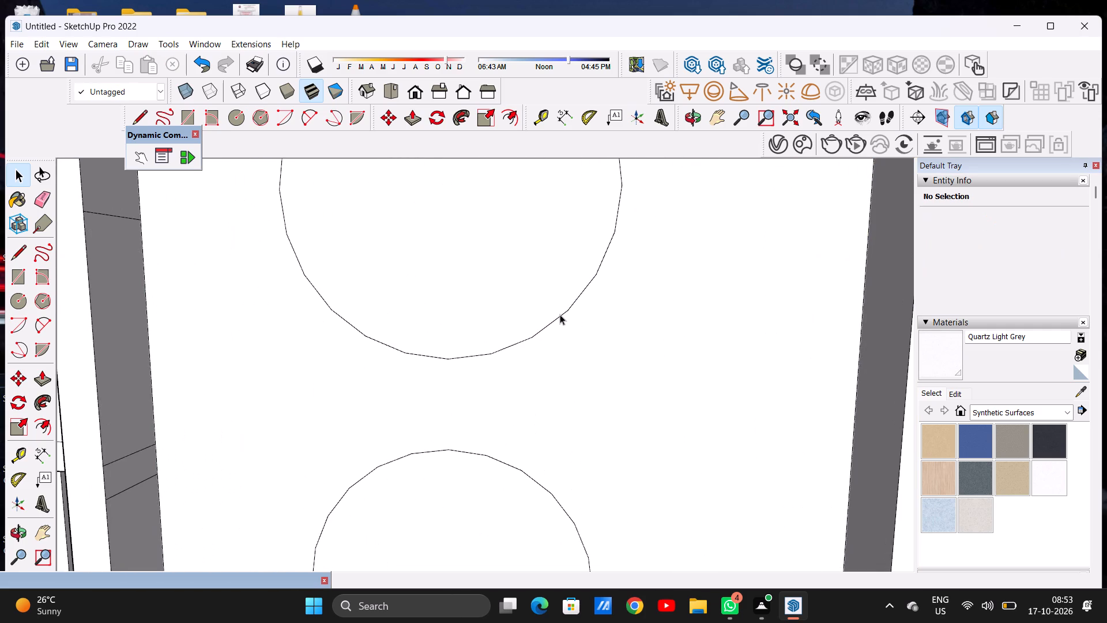
left_click(560, 314)
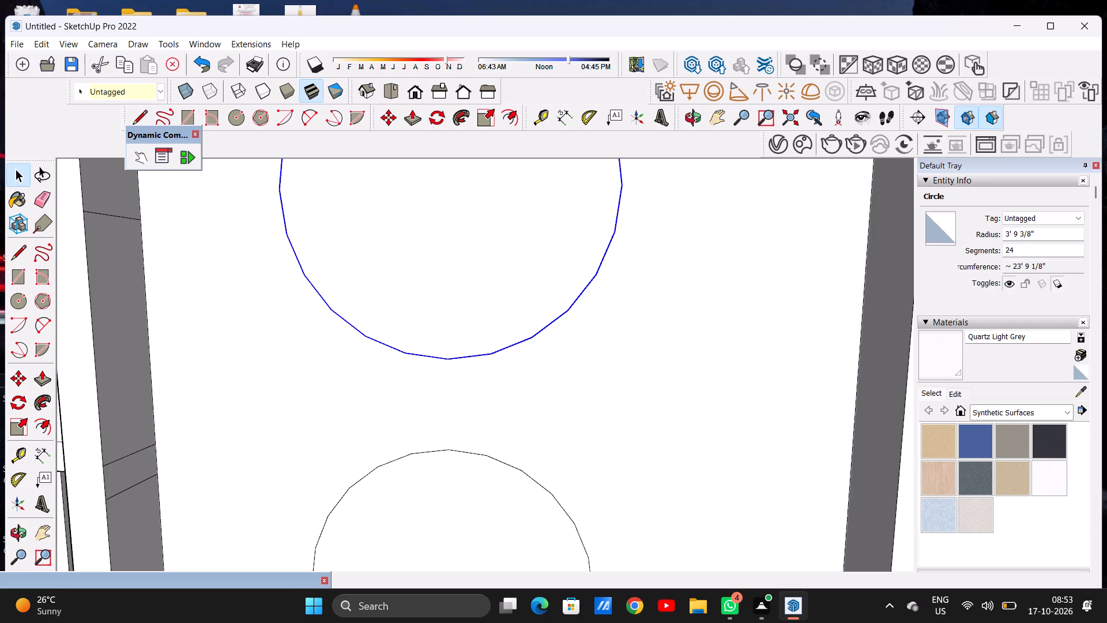
left_click_drag(1015, 245, 1007, 250)
left_click(1004, 250)
left_click_drag(1021, 249, 1011, 249)
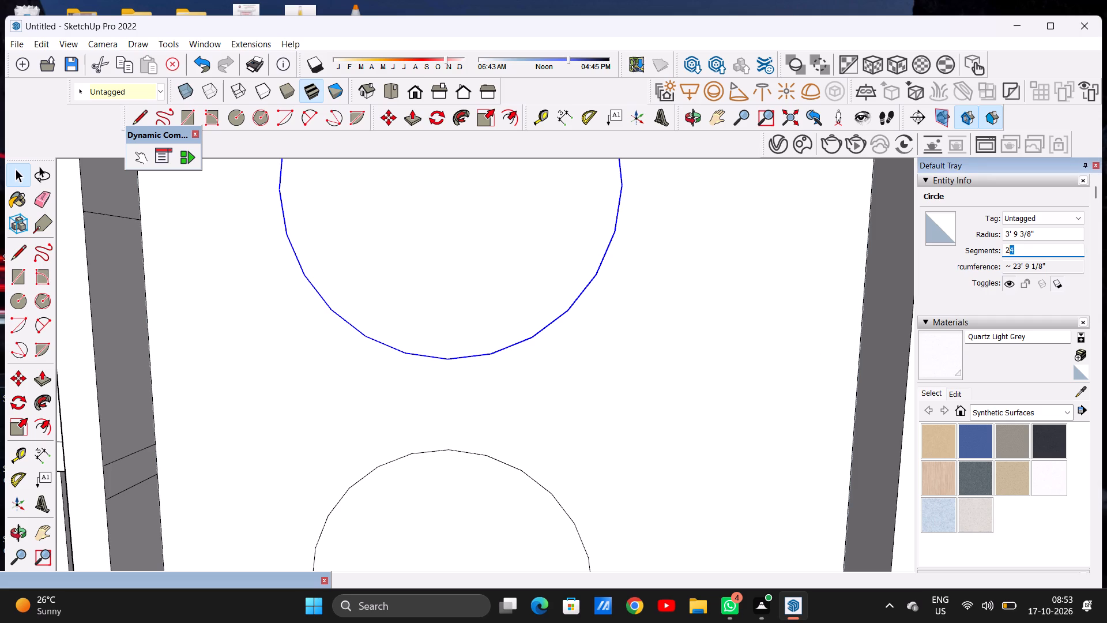
left_click_drag(1011, 249, 996, 252)
type("60")
key("Return")
Set the lower circle's segment count to 60 and clear the selection.
scroll(733, 268, "down", 3)
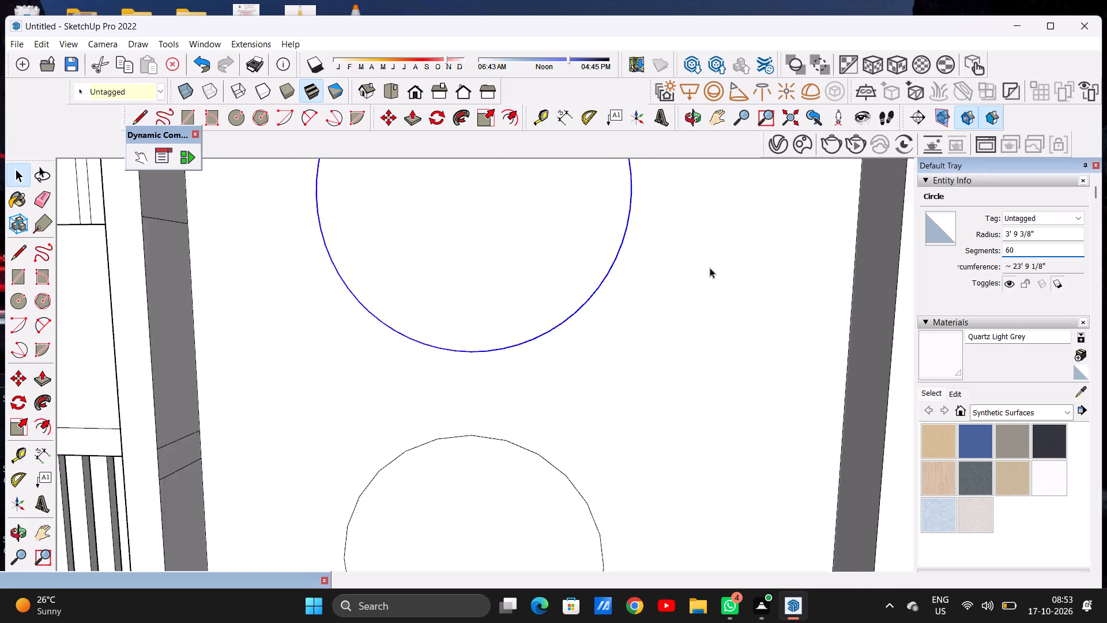
scroll(710, 268, "down", 9)
scroll(633, 437, "up", 16)
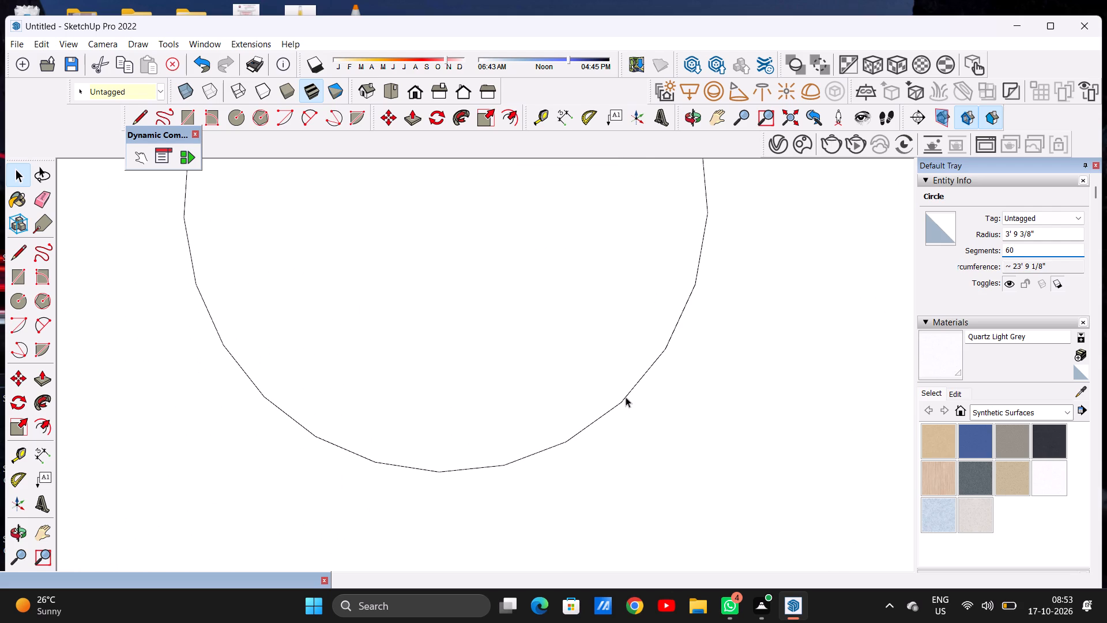
left_click(626, 396)
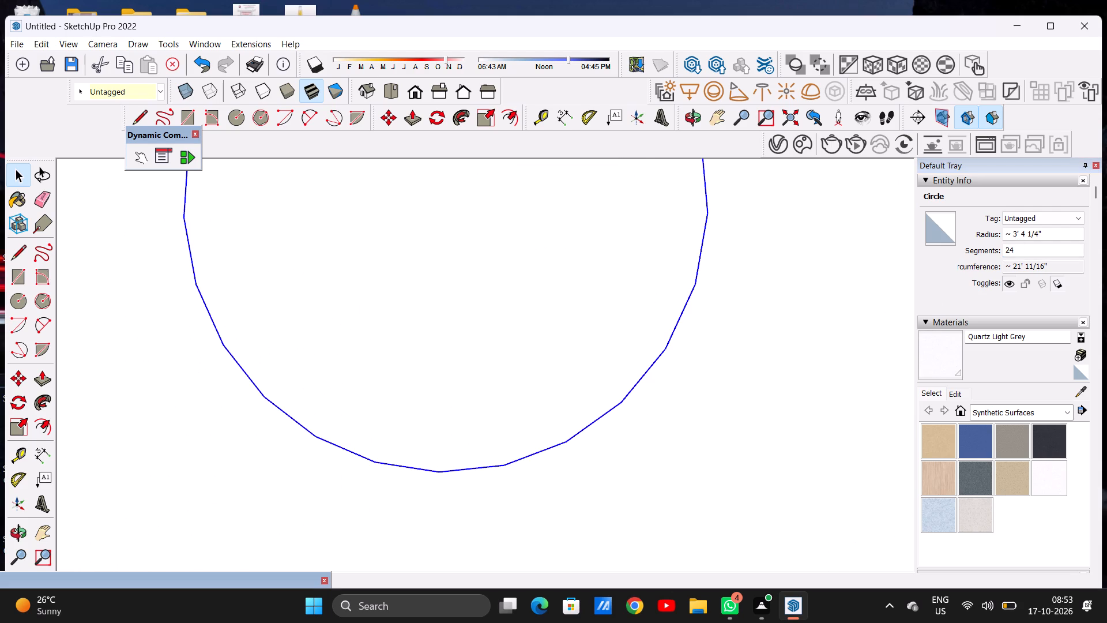
left_click(1016, 245)
left_click_drag(1008, 247, 1003, 251)
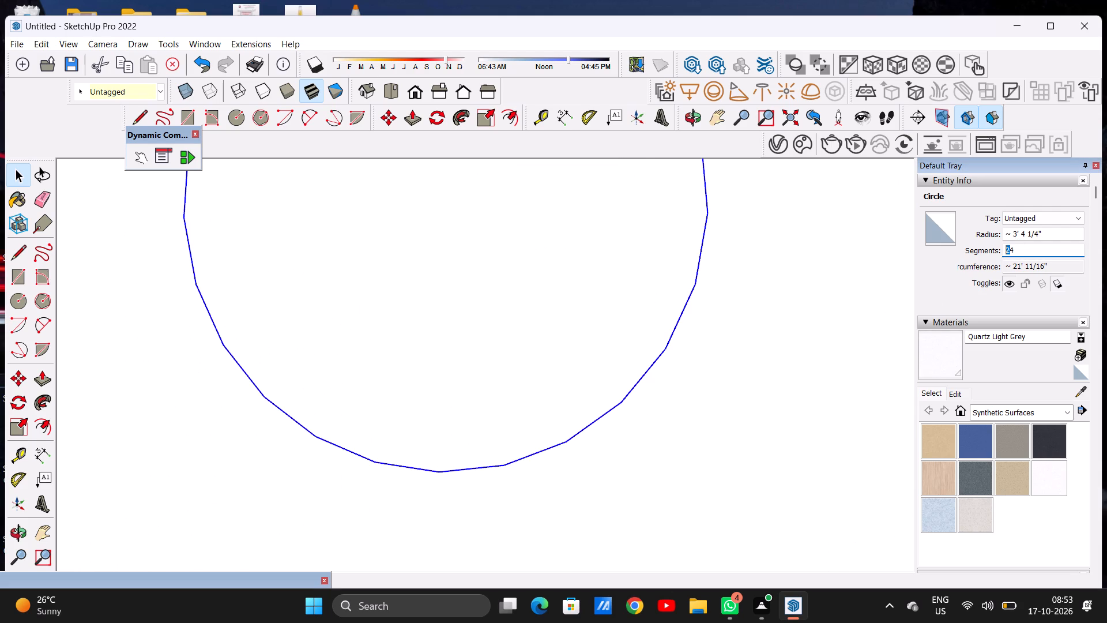
left_click_drag(1015, 246, 999, 249)
type("60")
key("Return")
key("space")
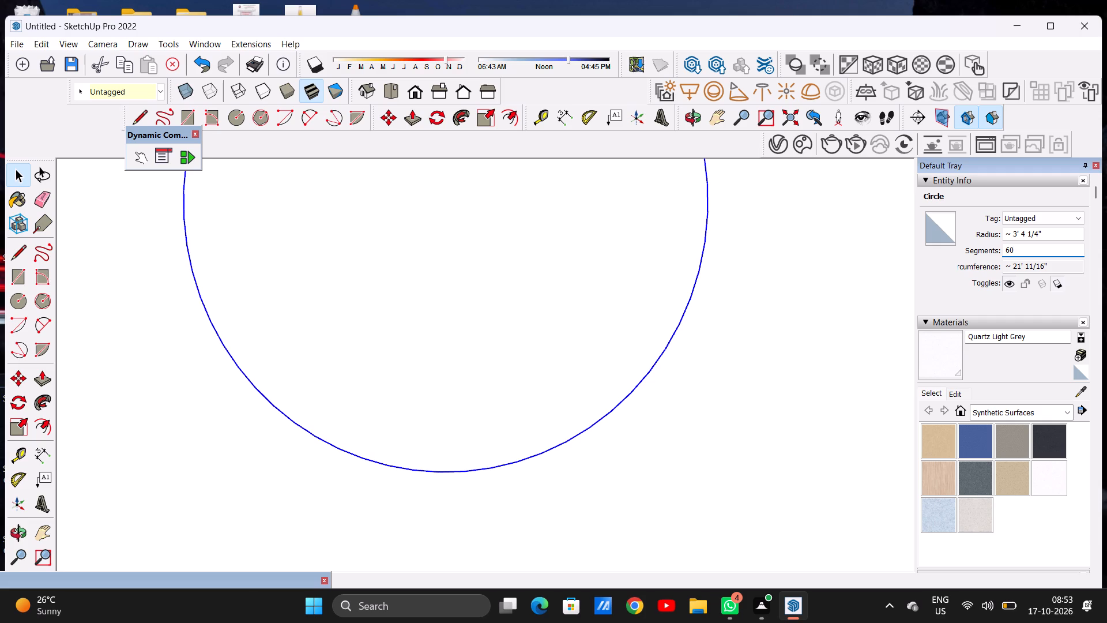
scroll(517, 353, "down", 20)
scroll(517, 353, "down", 4)
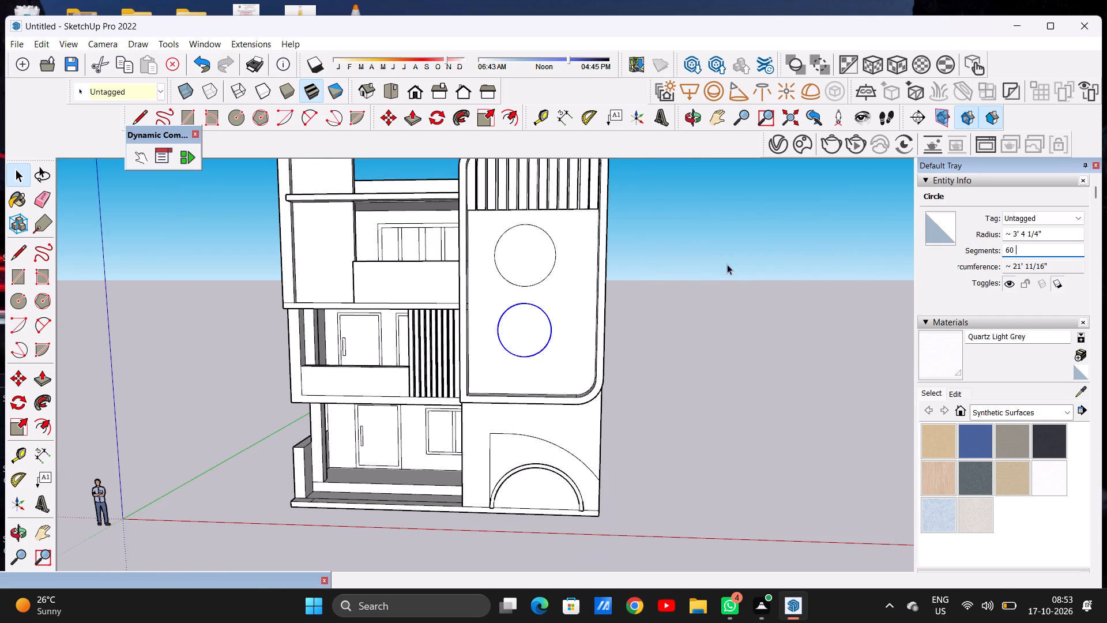
left_click(728, 264)
Offset the upper circle's edge slightly inward to form a narrow ring.
scroll(534, 336, "up", 1)
type("OF")
scroll(549, 228, "up", 4)
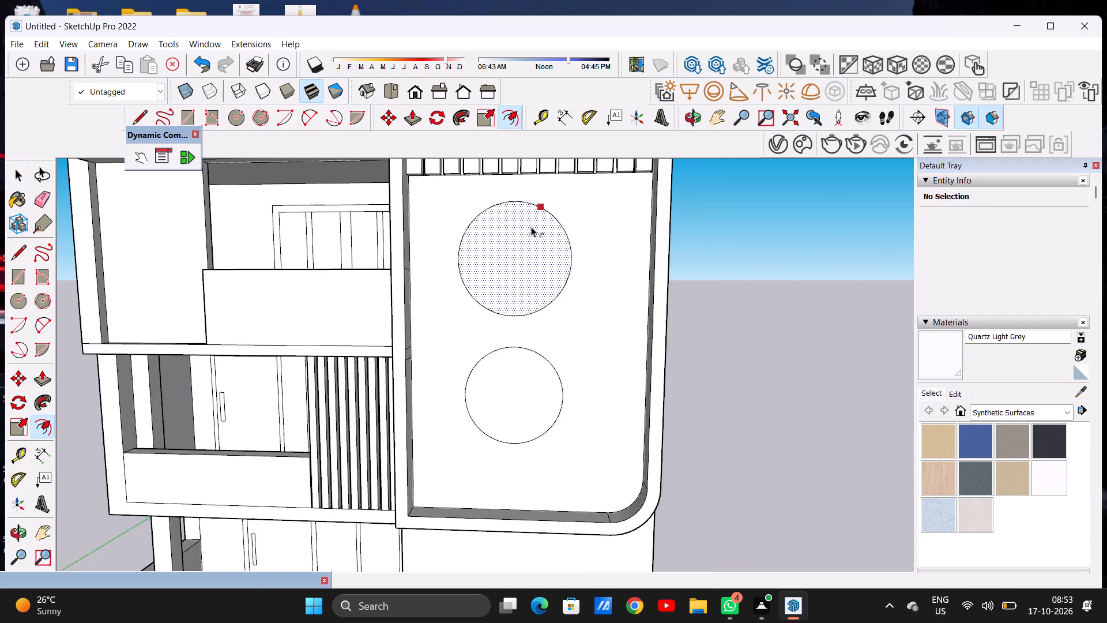
scroll(531, 227, "up", 4)
left_click(480, 205)
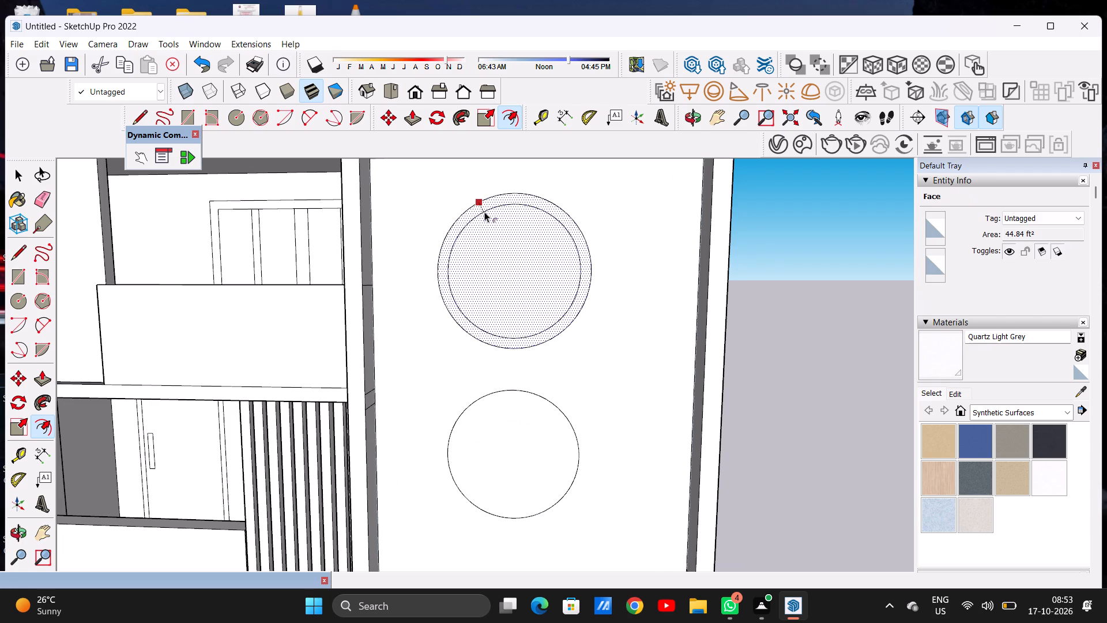
left_click(484, 212)
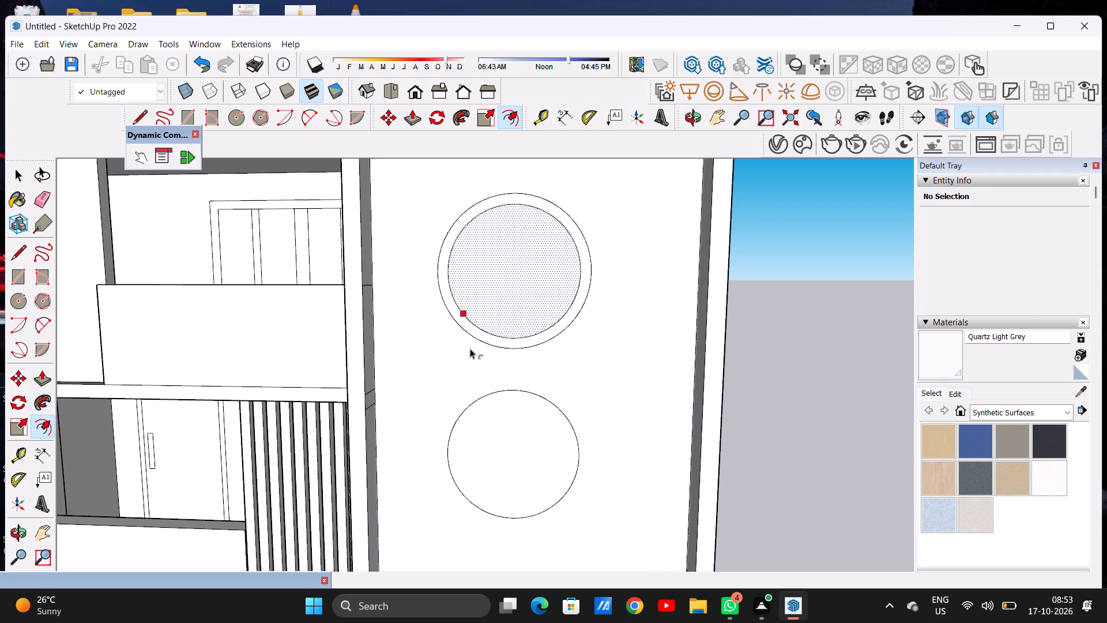
Offset the lower circle's edge inward by the same distance as the upper ring.
double_click(494, 459)
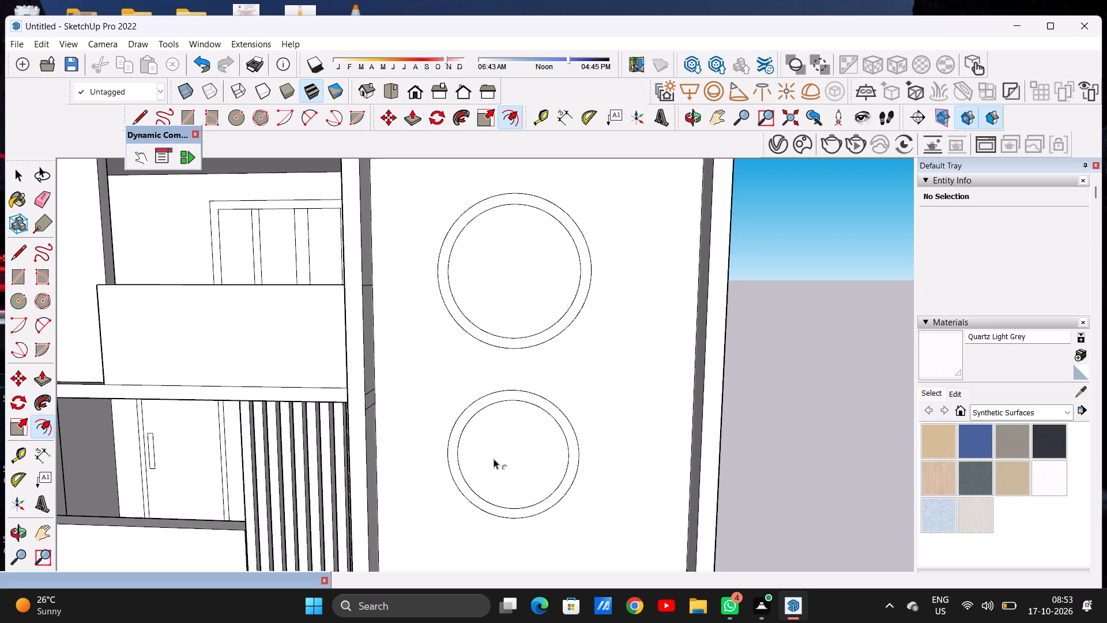
key("space")
key("space")
key("space")
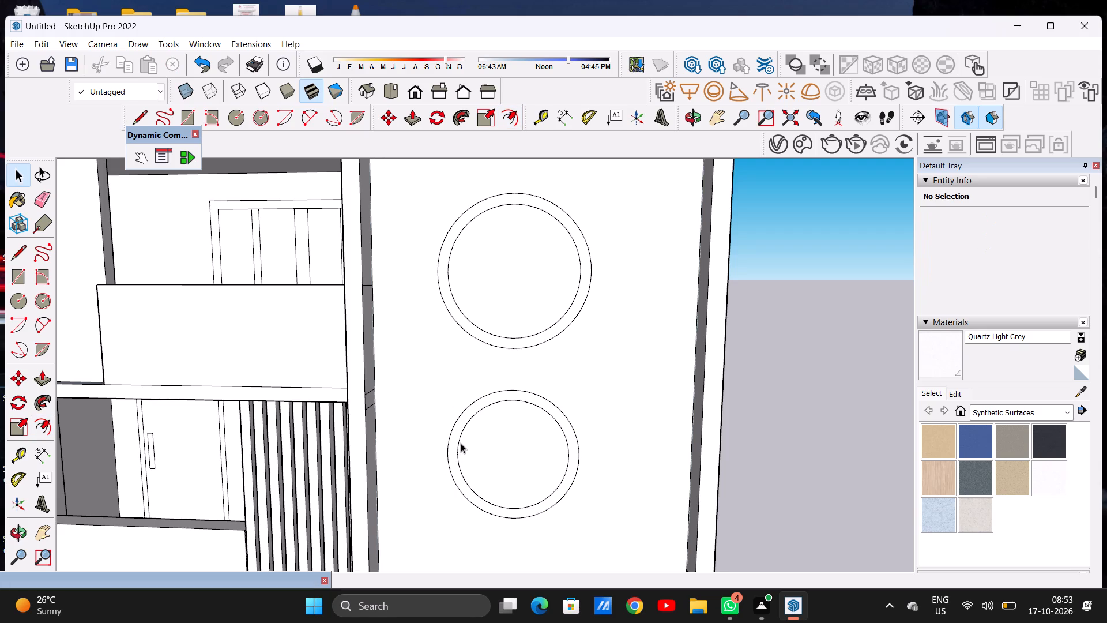
Draw two closely spaced vertical lines across the upper circle's inner disc near its left edge, outlining a narrow strip.
scroll(460, 451, "down", 4)
scroll(462, 396, "down", 4)
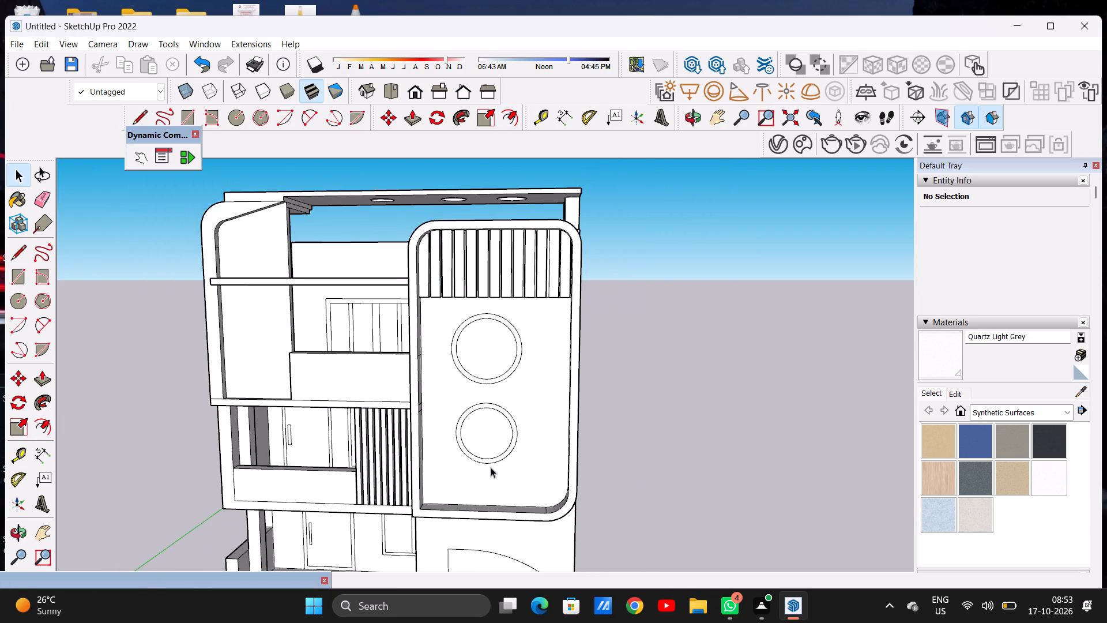
scroll(491, 467, "up", 9)
scroll(486, 468, "down", 7)
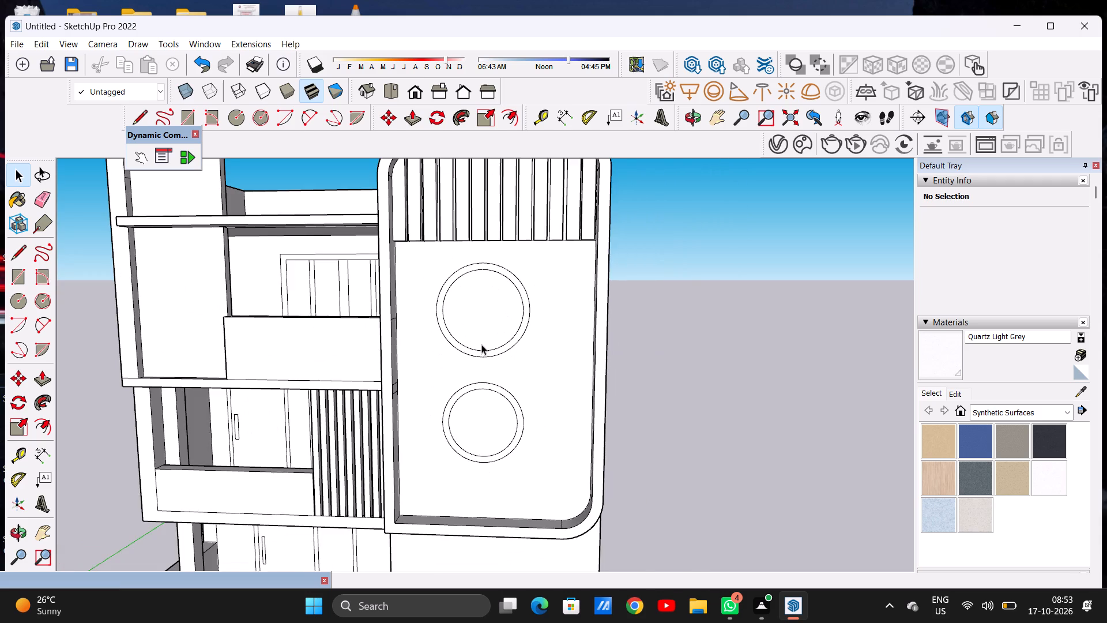
scroll(481, 344, "up", 4)
key("l")
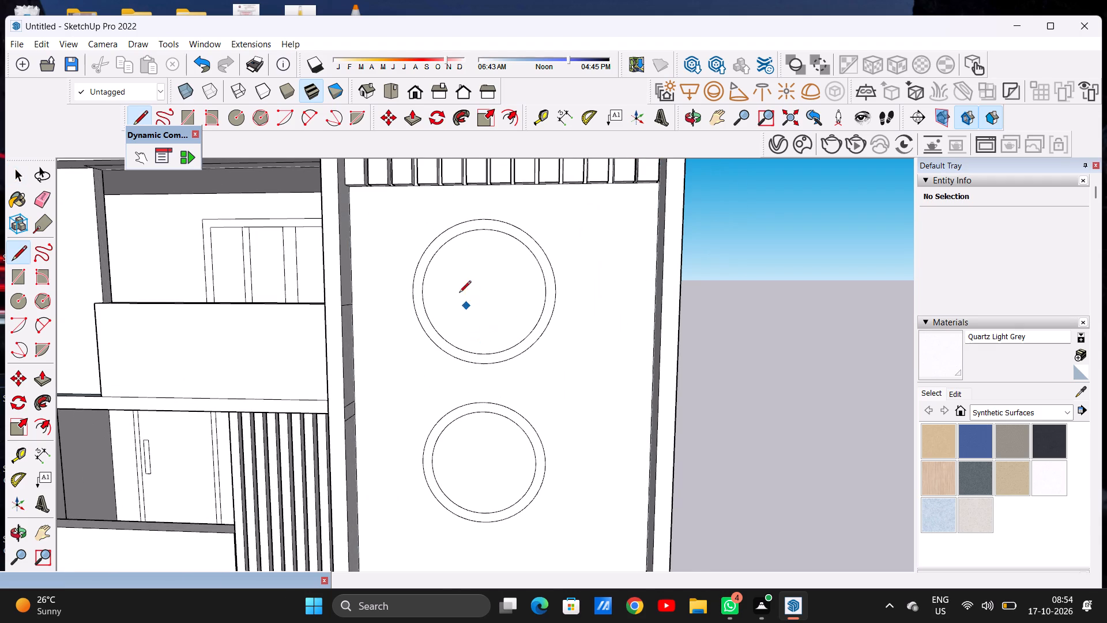
scroll(435, 262, "up", 6)
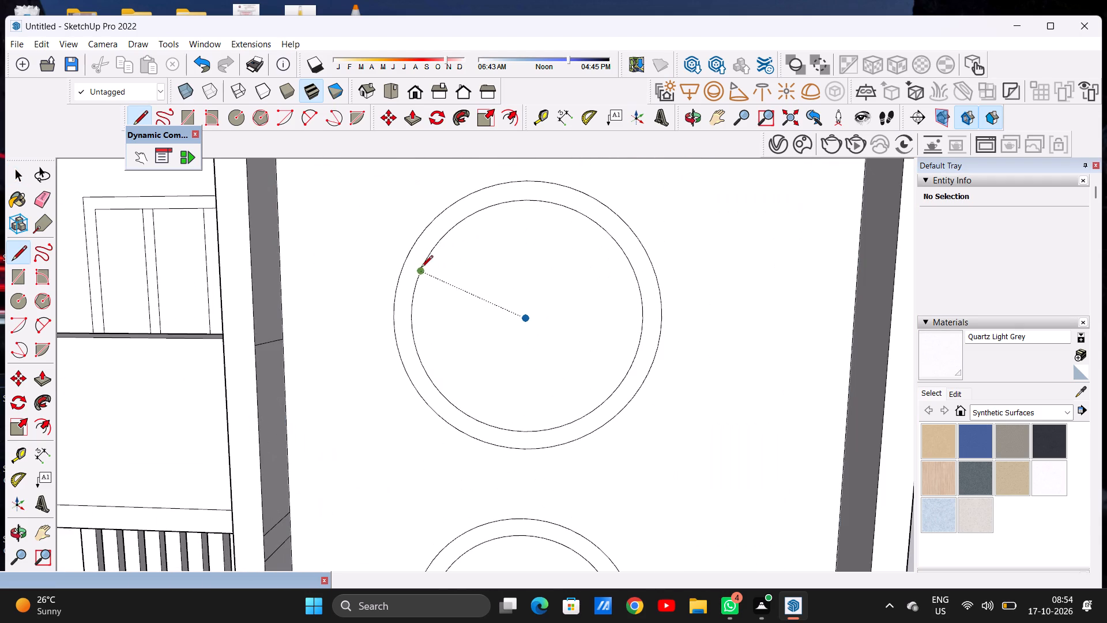
left_click(424, 261)
left_click(427, 378)
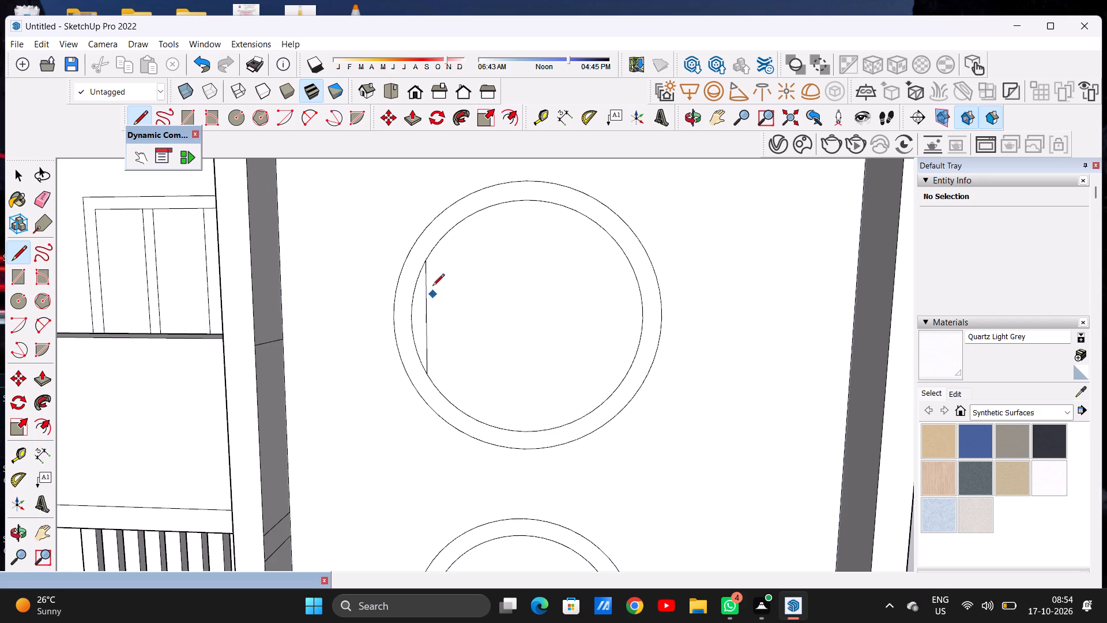
left_click(436, 247)
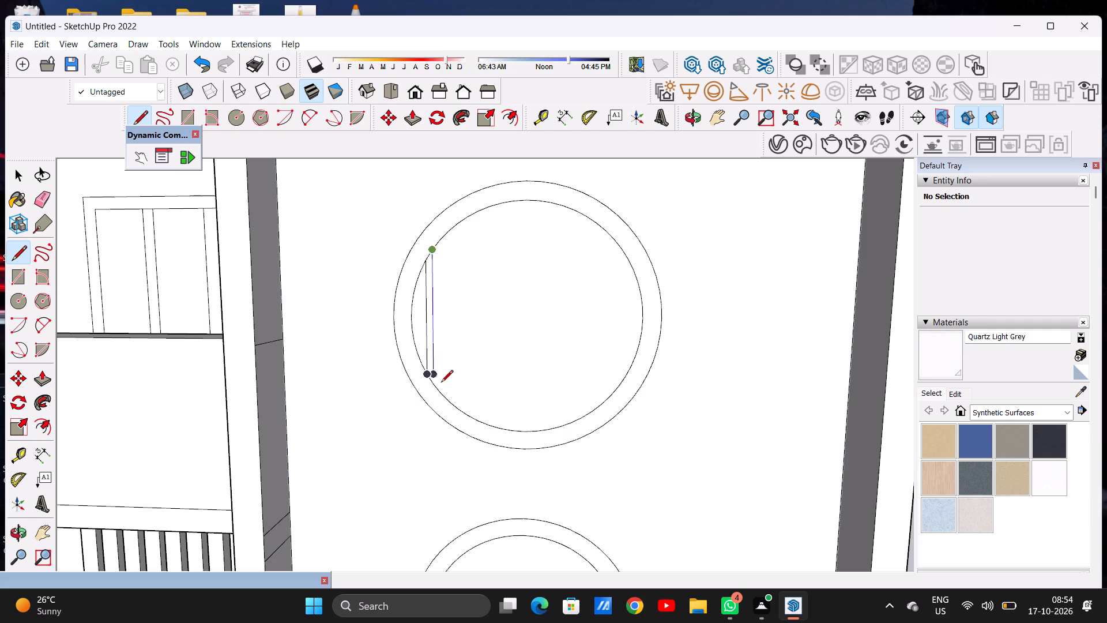
left_click(434, 380)
key("space")
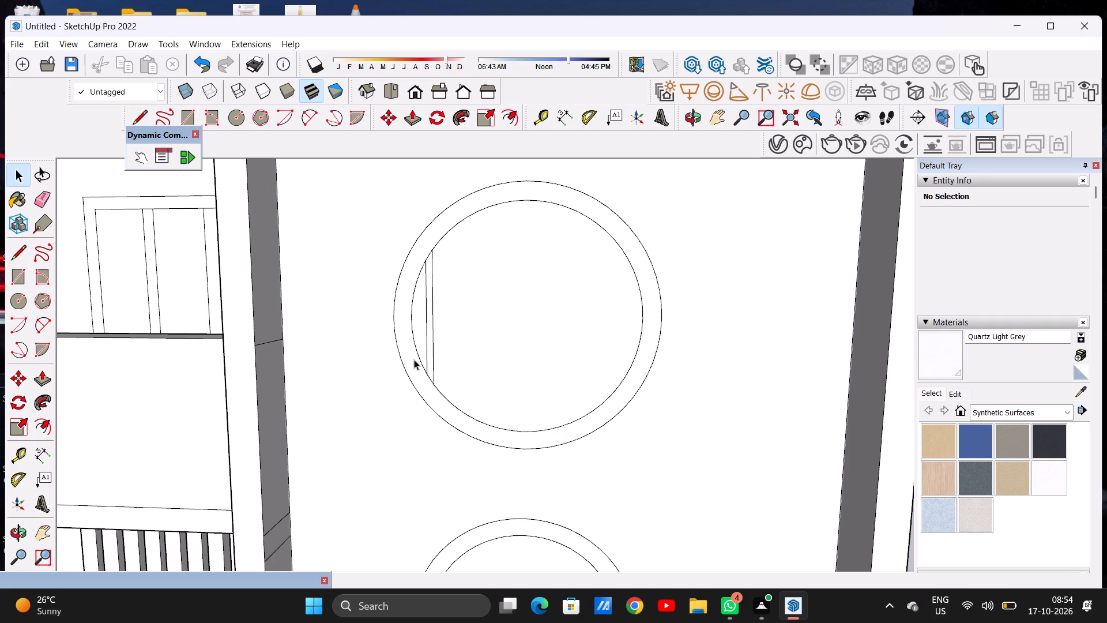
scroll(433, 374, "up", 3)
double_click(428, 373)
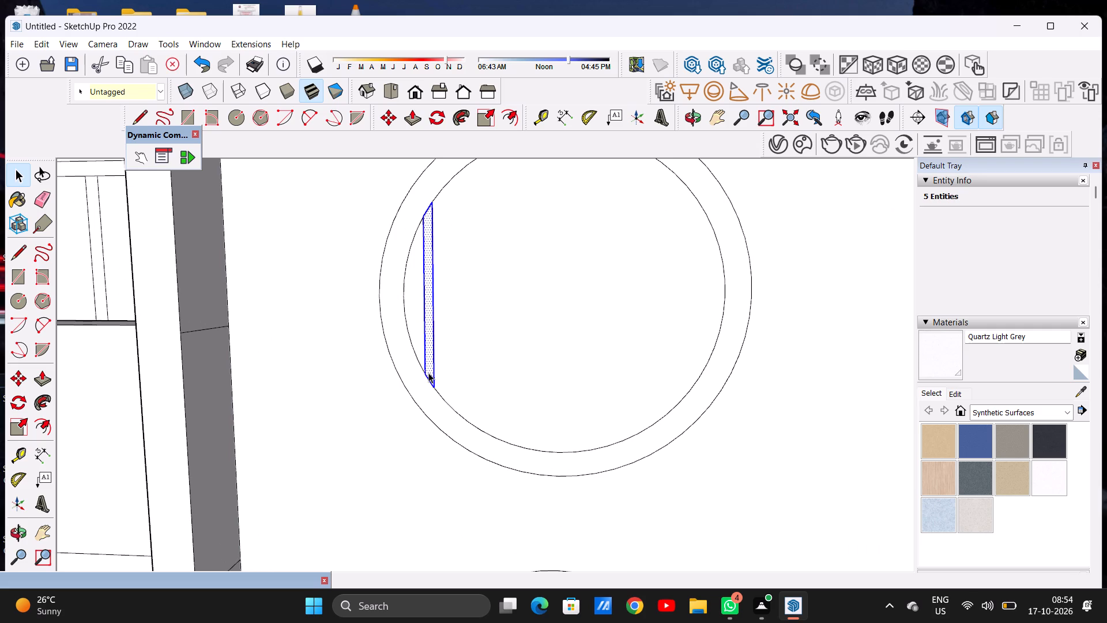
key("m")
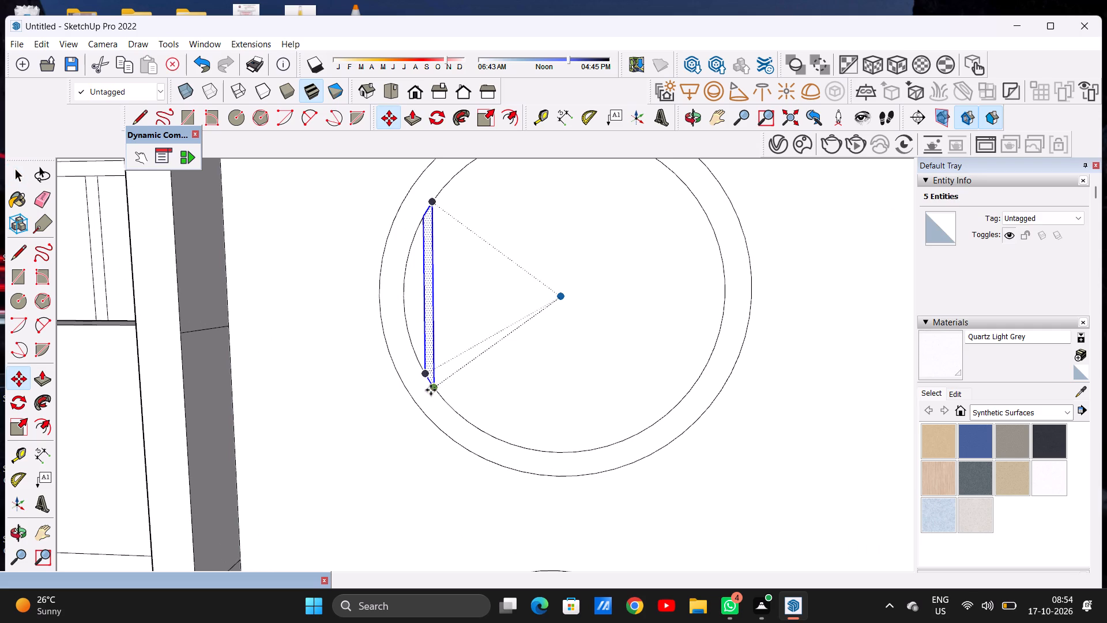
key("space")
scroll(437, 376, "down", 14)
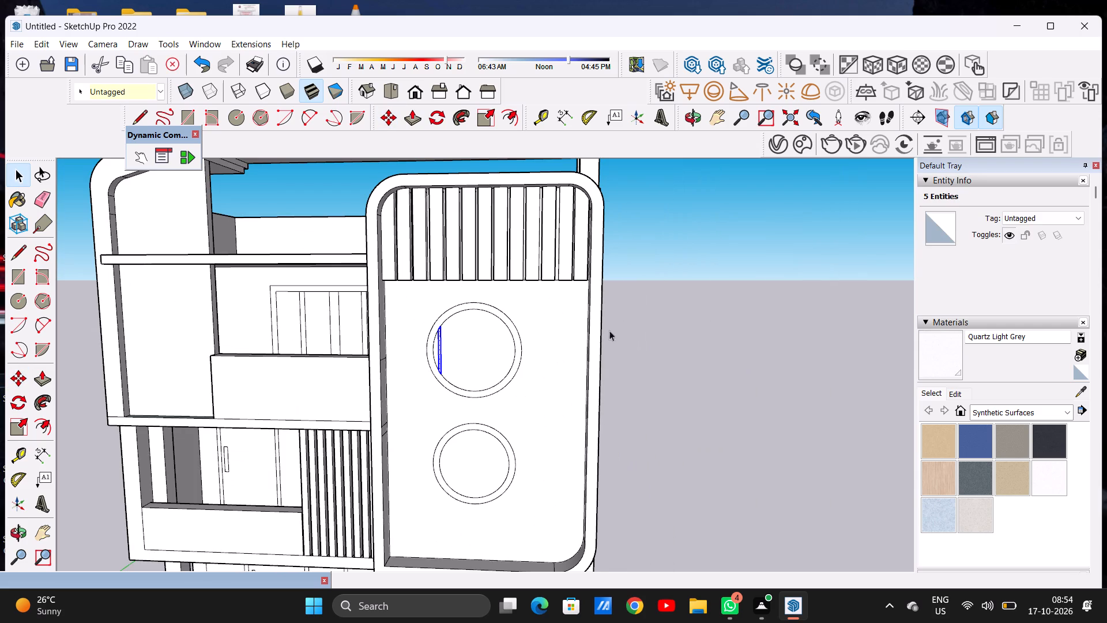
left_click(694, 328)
Draw two more narrow pairs of vertical lines across the upper circle's inner disc, spaced evenly between the first strip and the centre.
scroll(449, 362, "up", 6)
key("l")
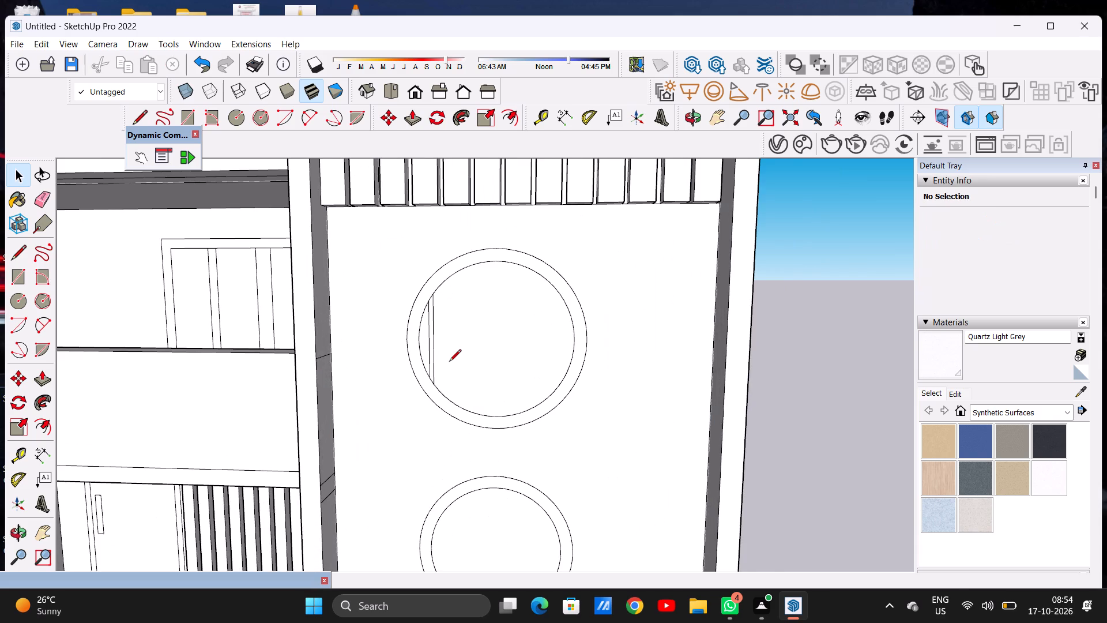
scroll(451, 362, "up", 1)
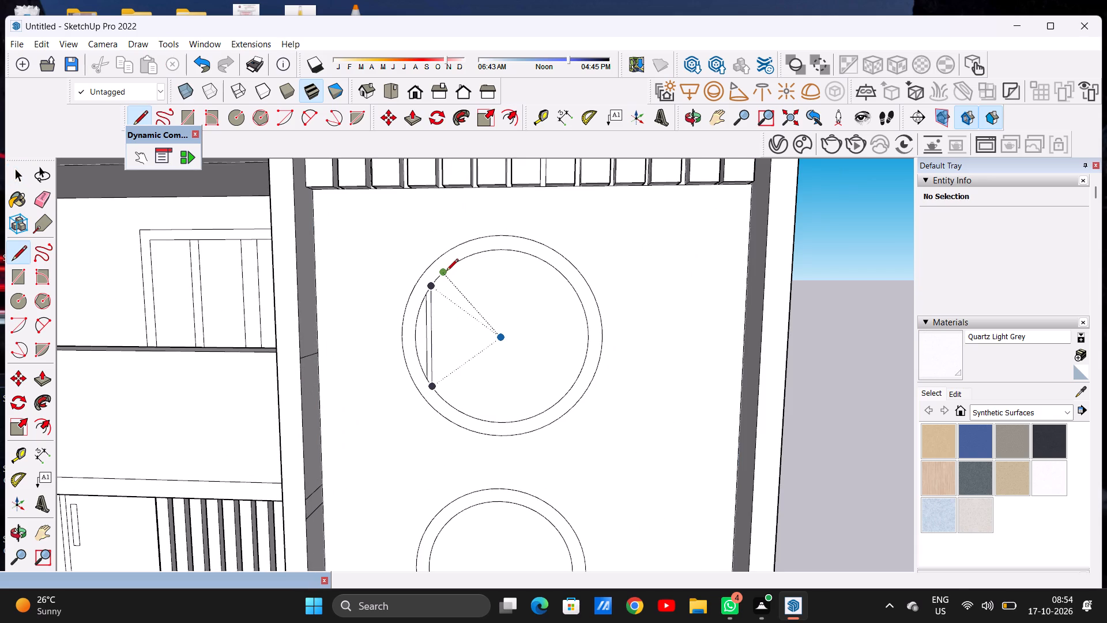
left_click(446, 272)
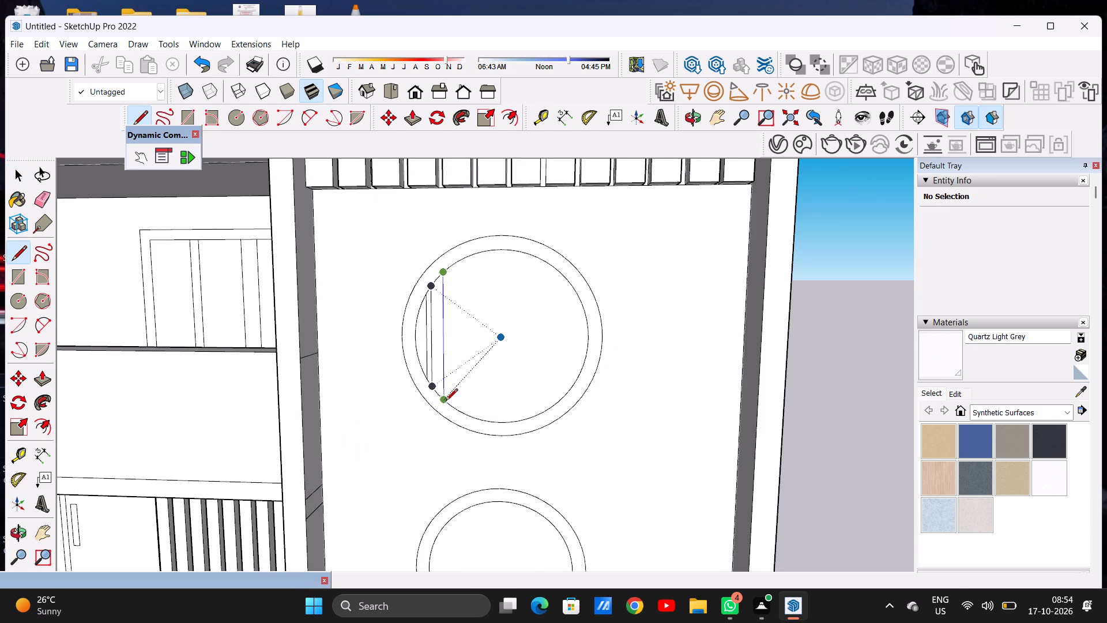
left_click(446, 401)
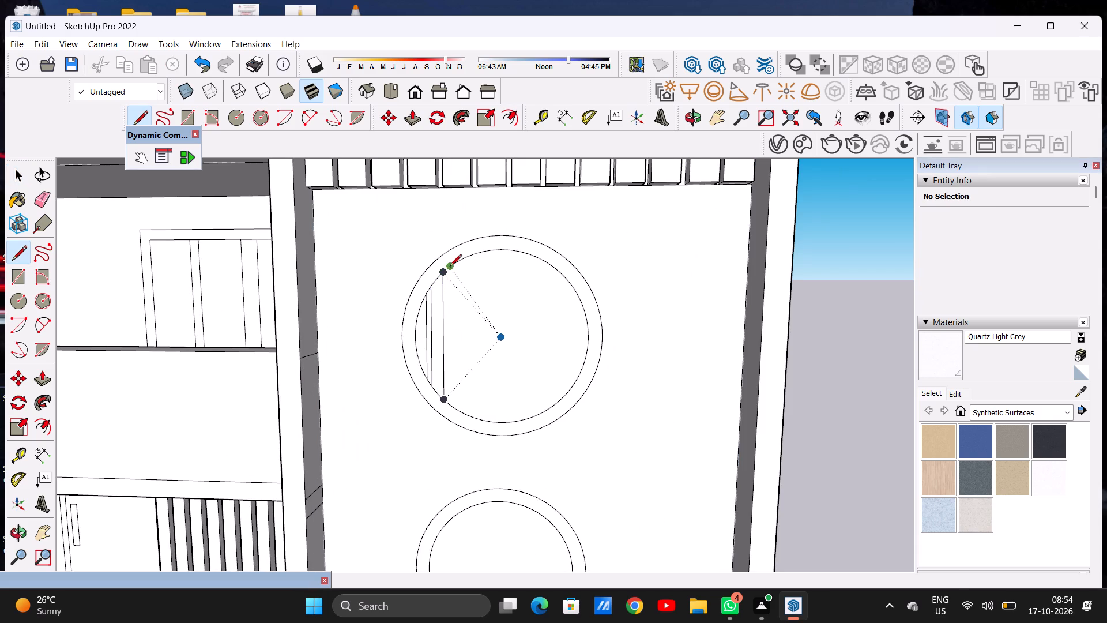
left_click(450, 267)
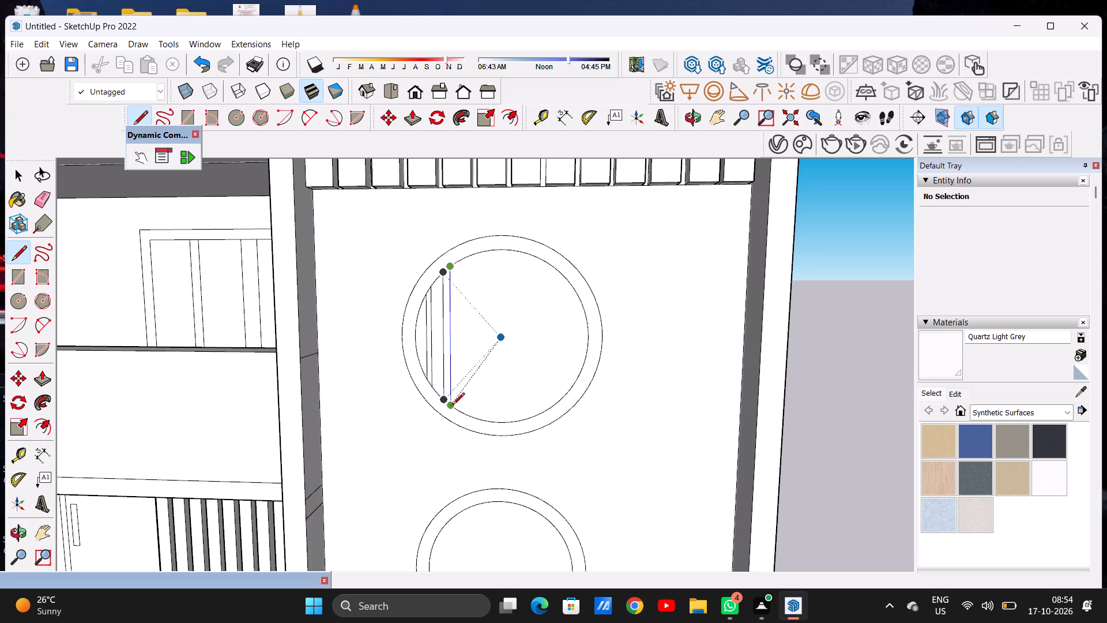
left_click(453, 406)
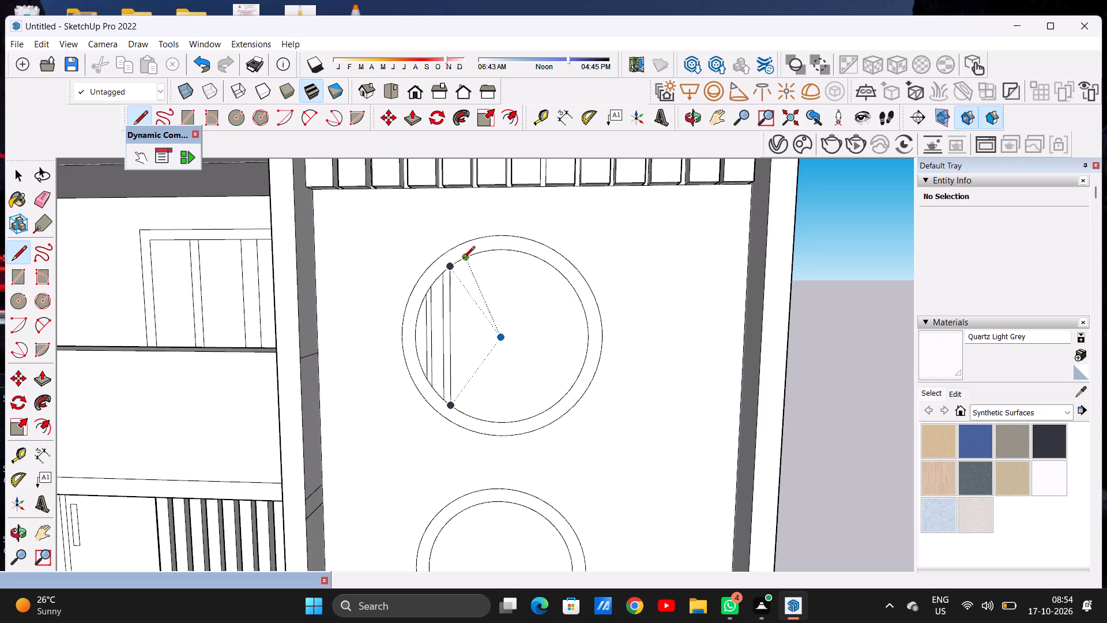
left_click(461, 264)
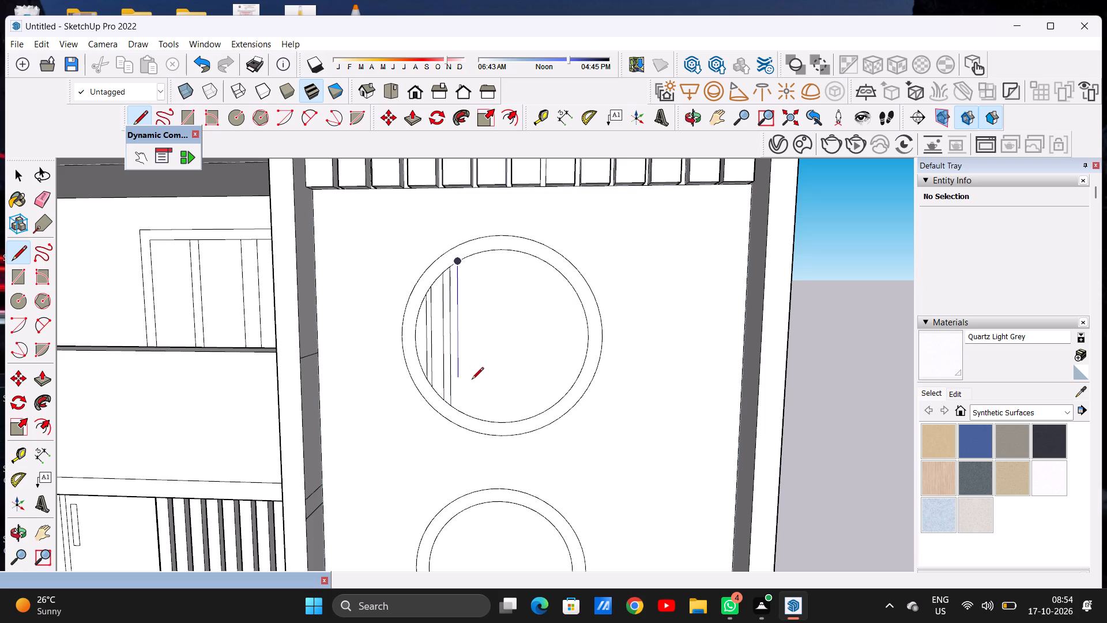
key("space")
type("L")
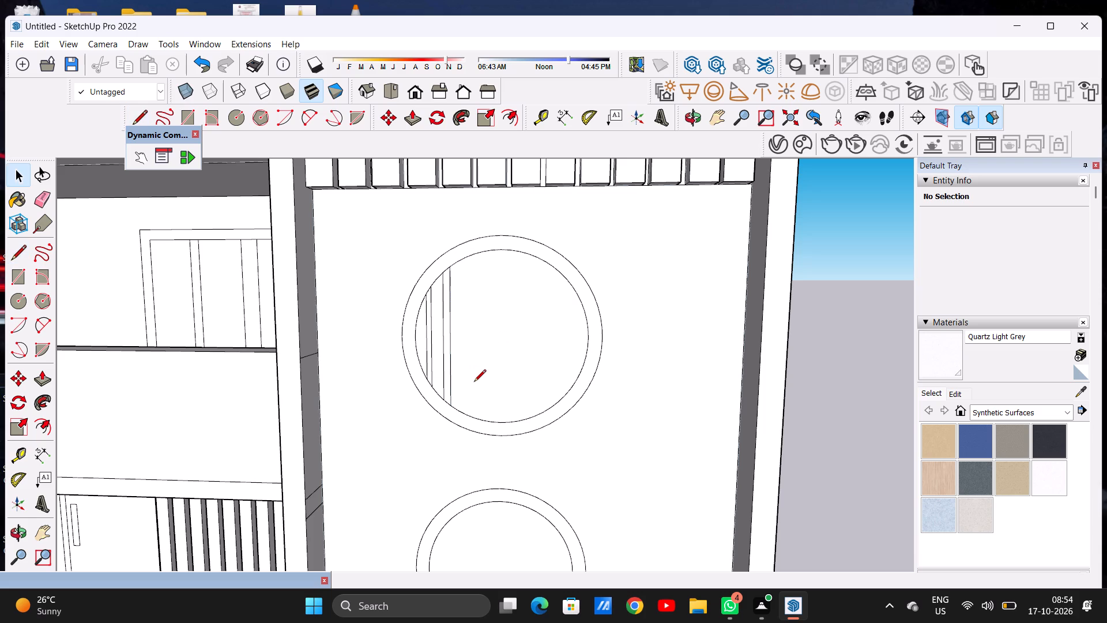
left_click(464, 257)
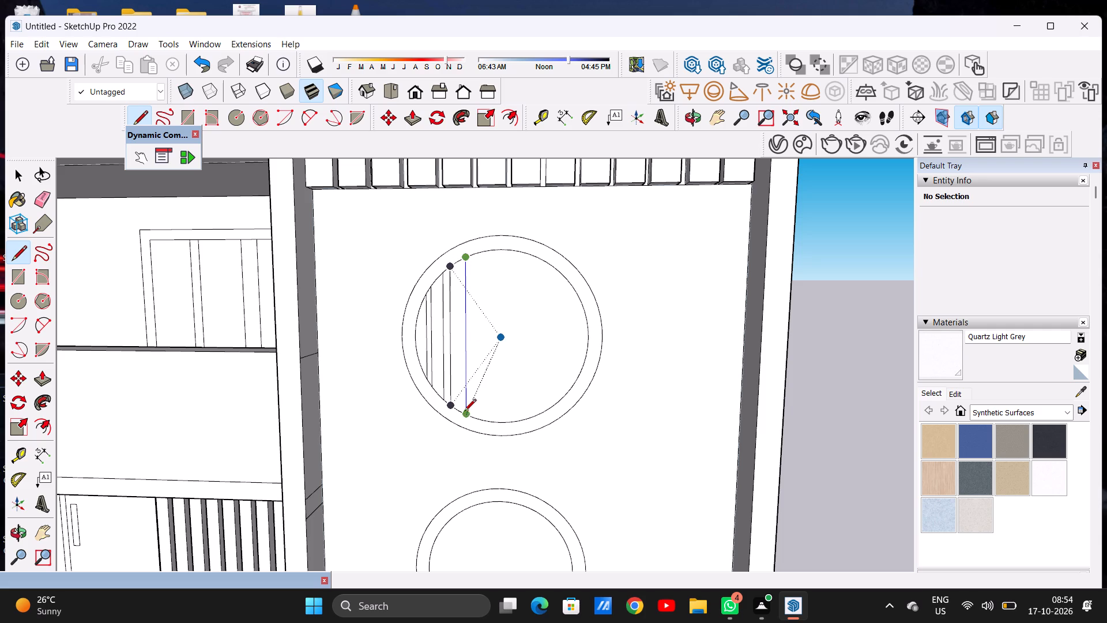
left_click(464, 418)
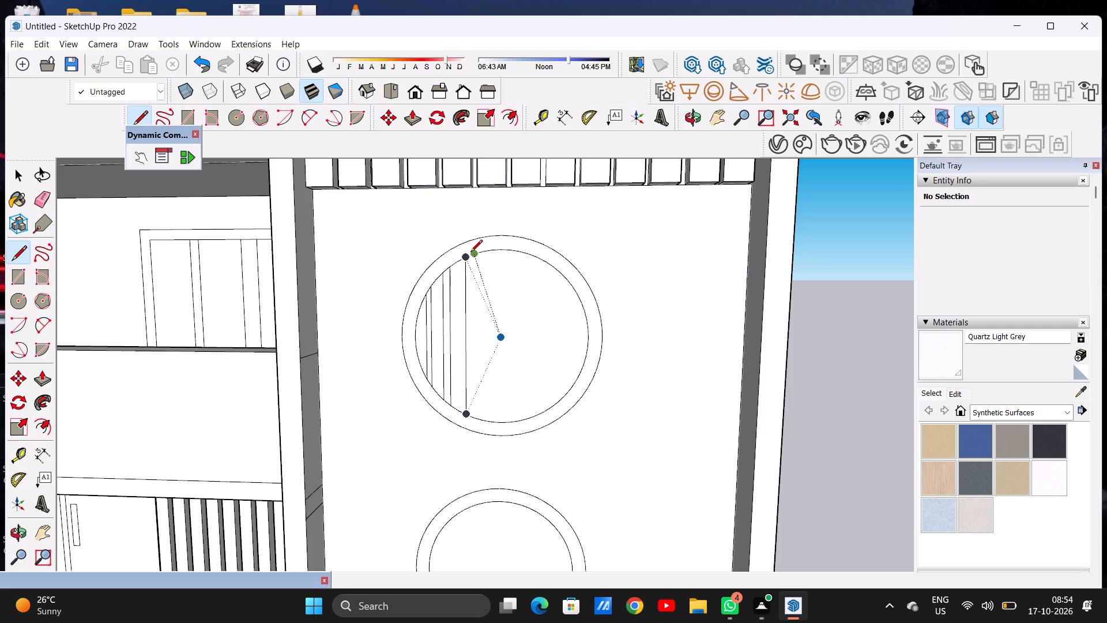
left_click(470, 253)
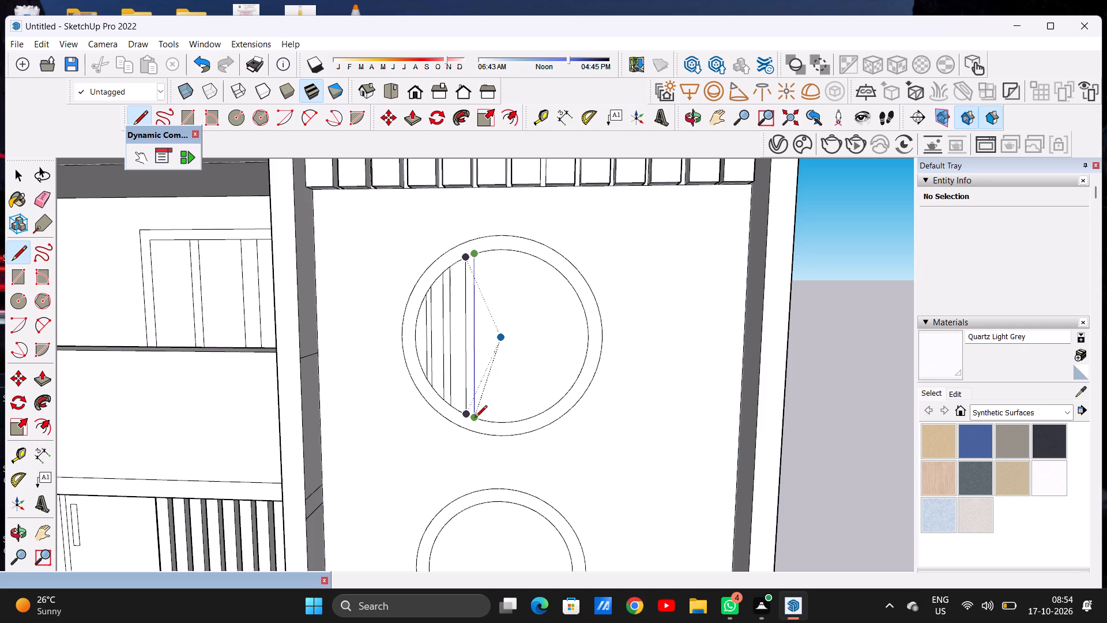
left_click(475, 418)
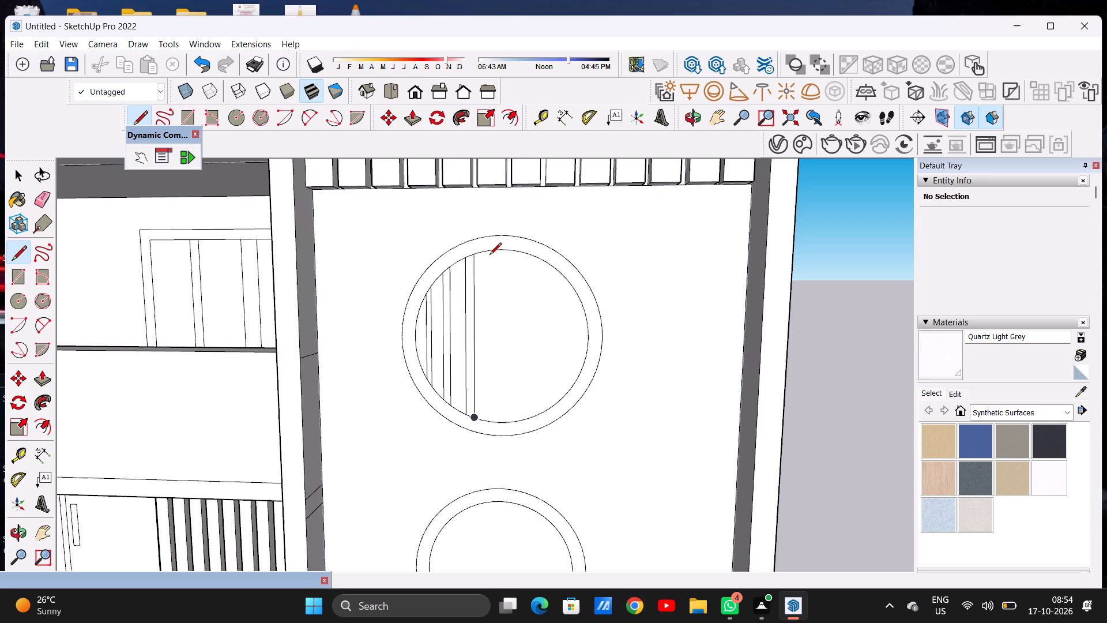
Continue the vertical strips across the upper circle's inner disc with three more line pairs, one ending on the centre axis and two right of it.
left_click(490, 252)
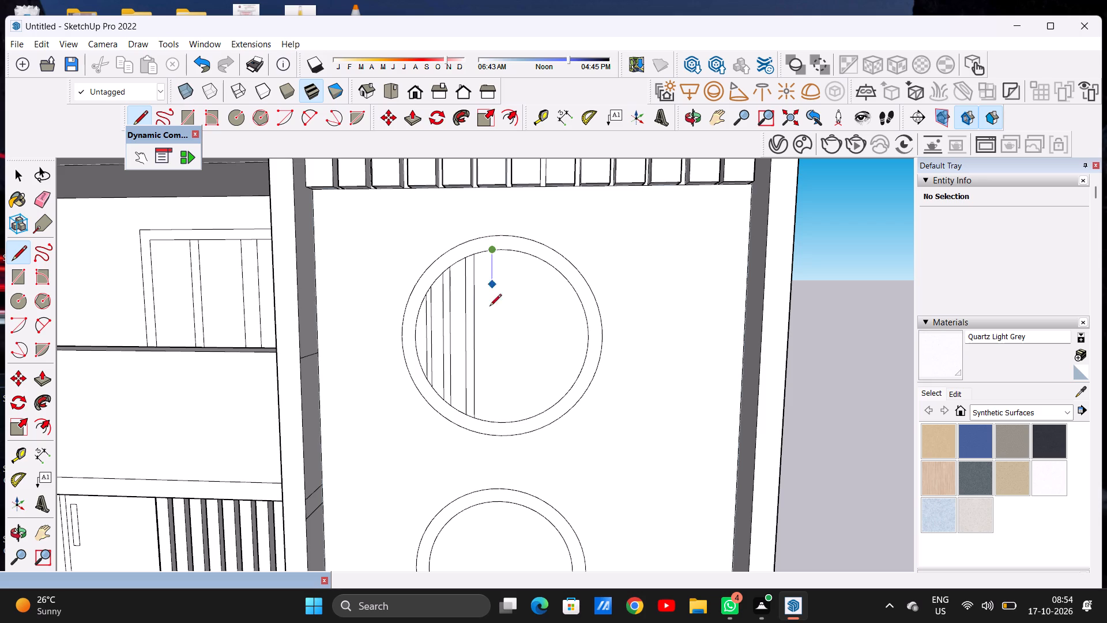
left_click(491, 424)
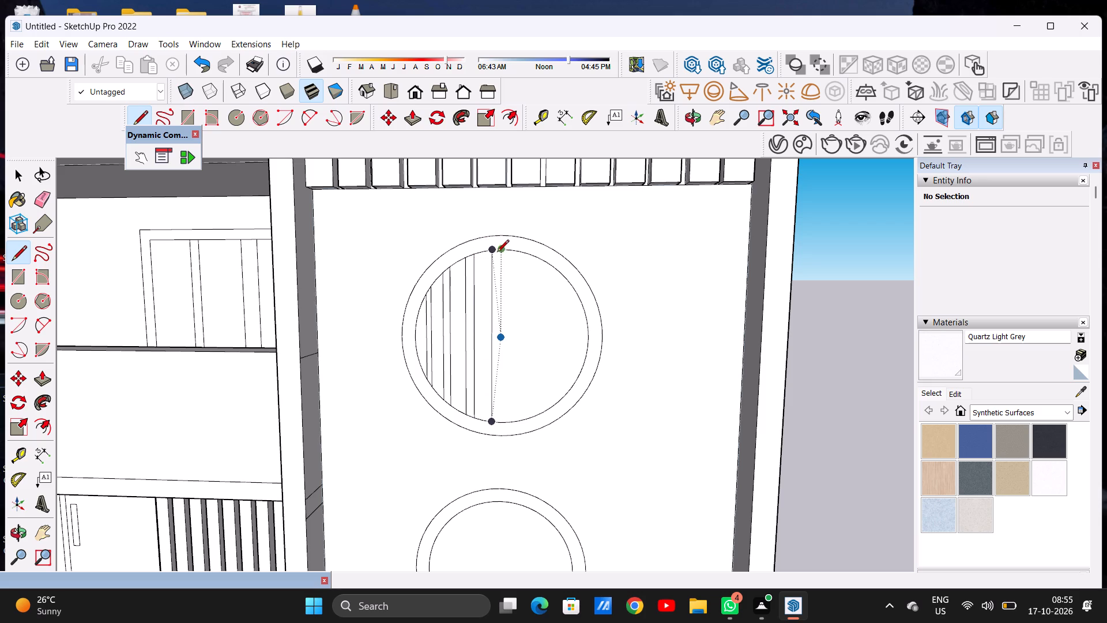
left_click(497, 250)
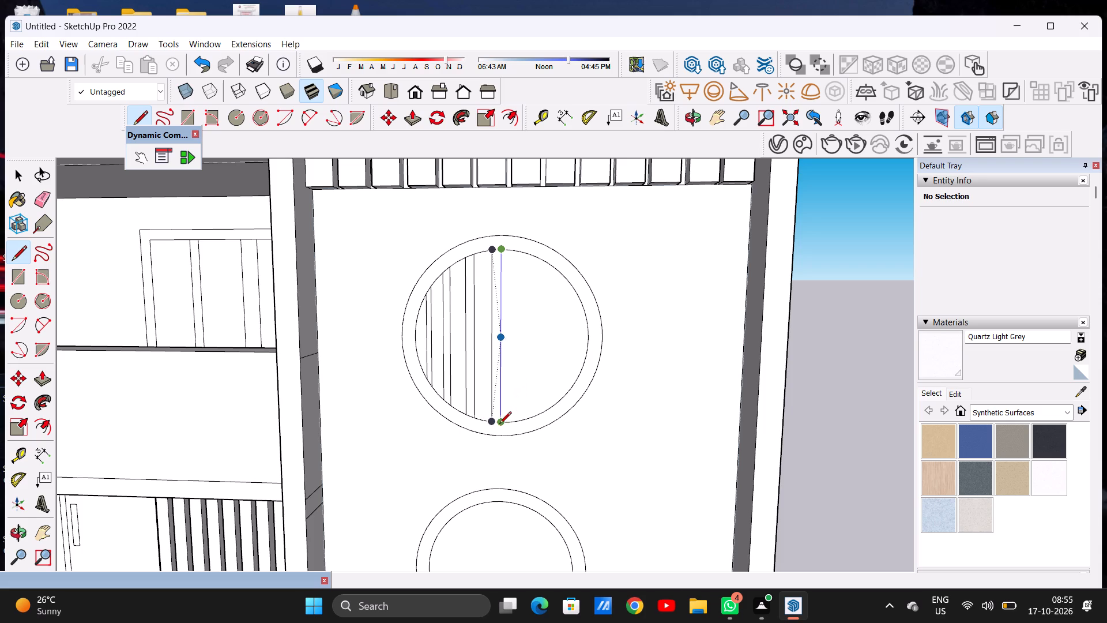
left_click(499, 425)
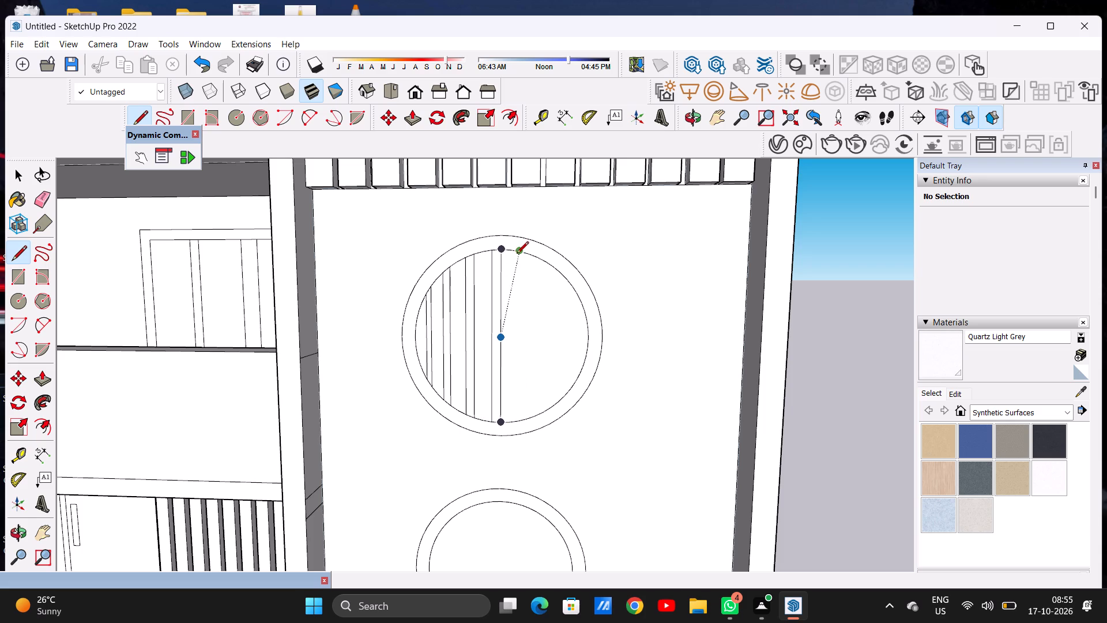
left_click(521, 256)
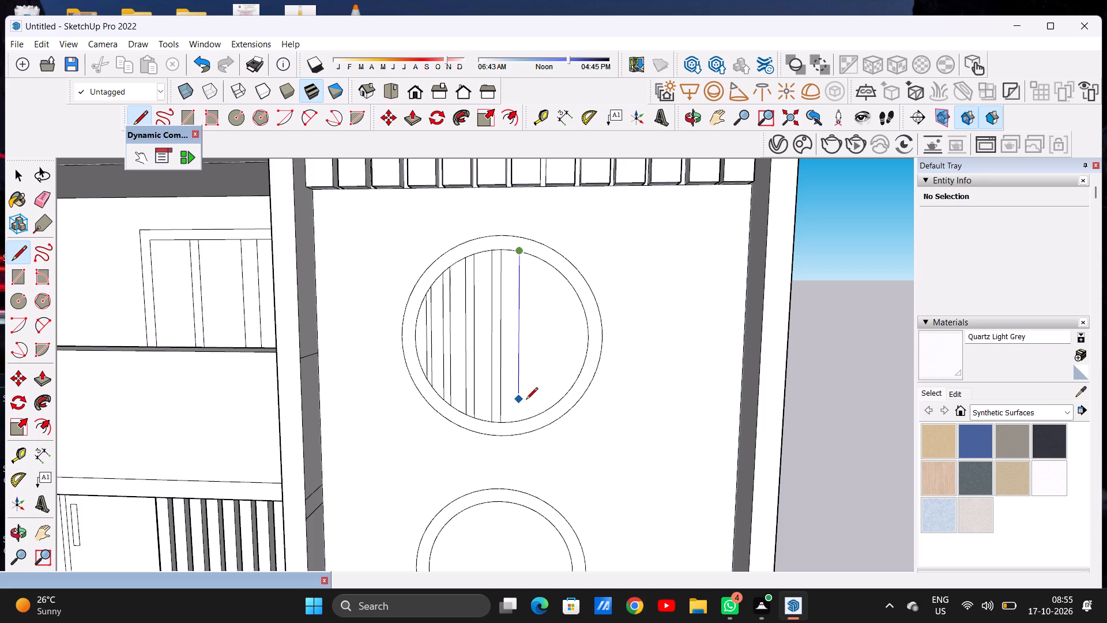
left_click(519, 421)
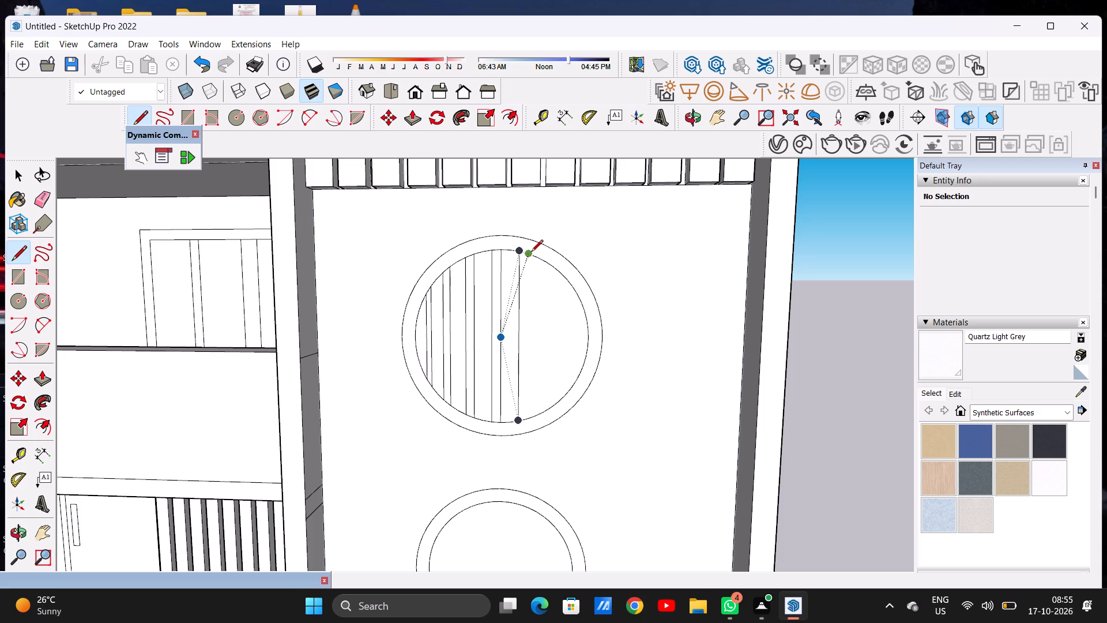
left_click(530, 253)
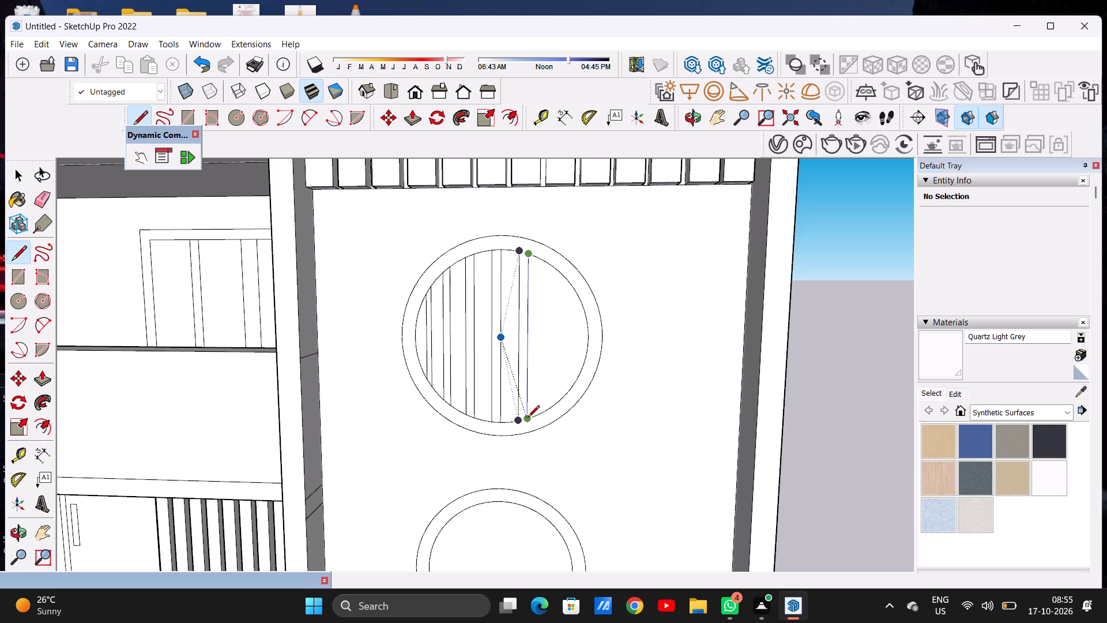
left_click(528, 418)
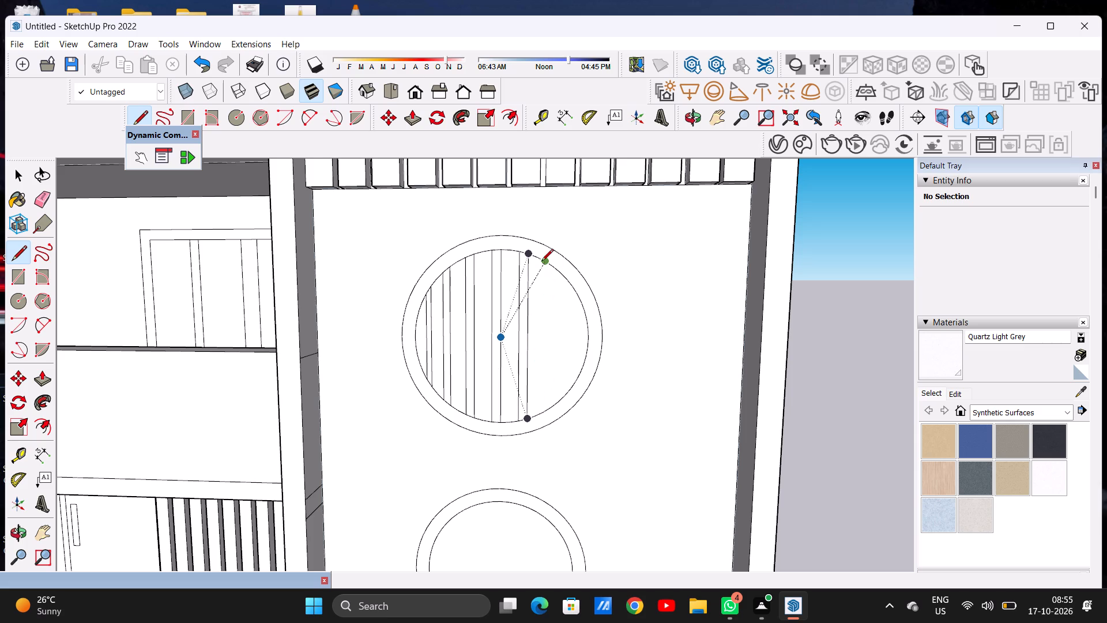
left_click(544, 262)
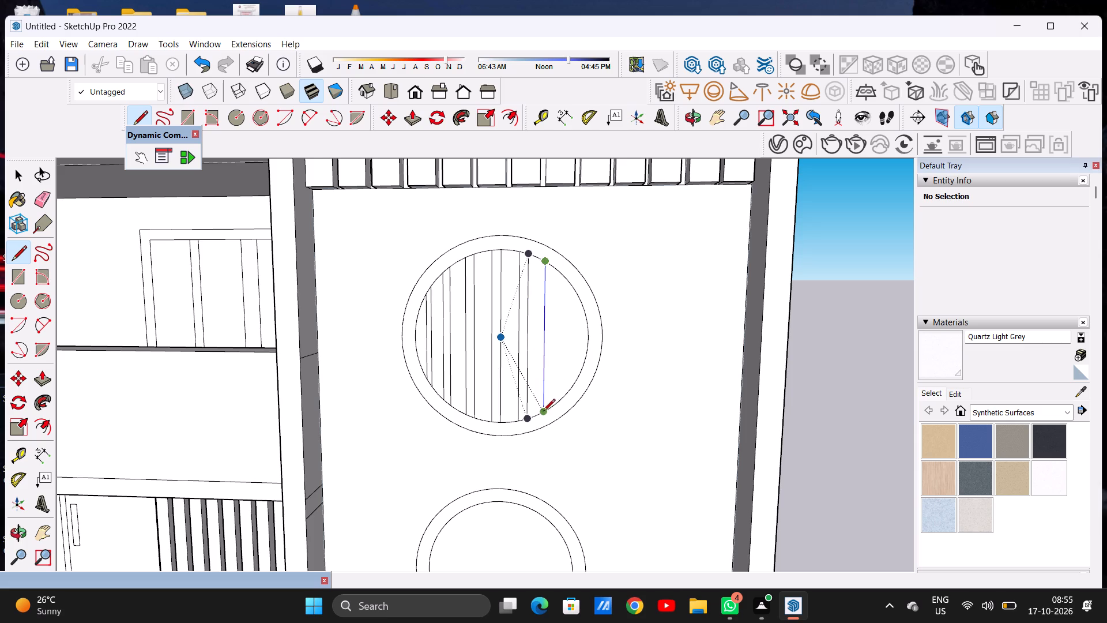
left_click(543, 412)
left_click(555, 267)
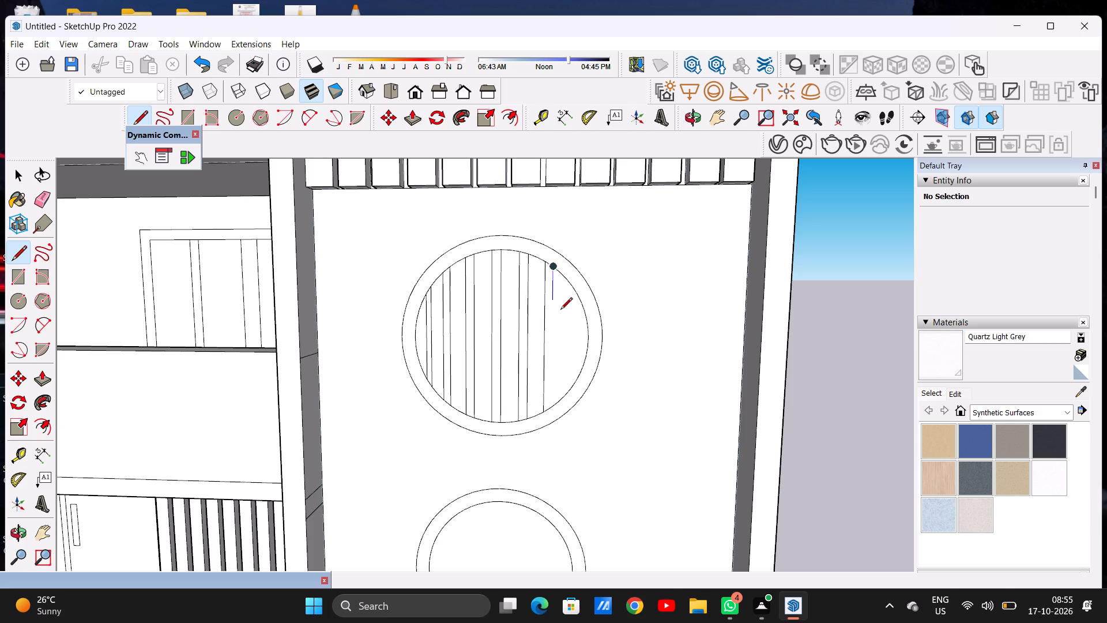
left_click(554, 406)
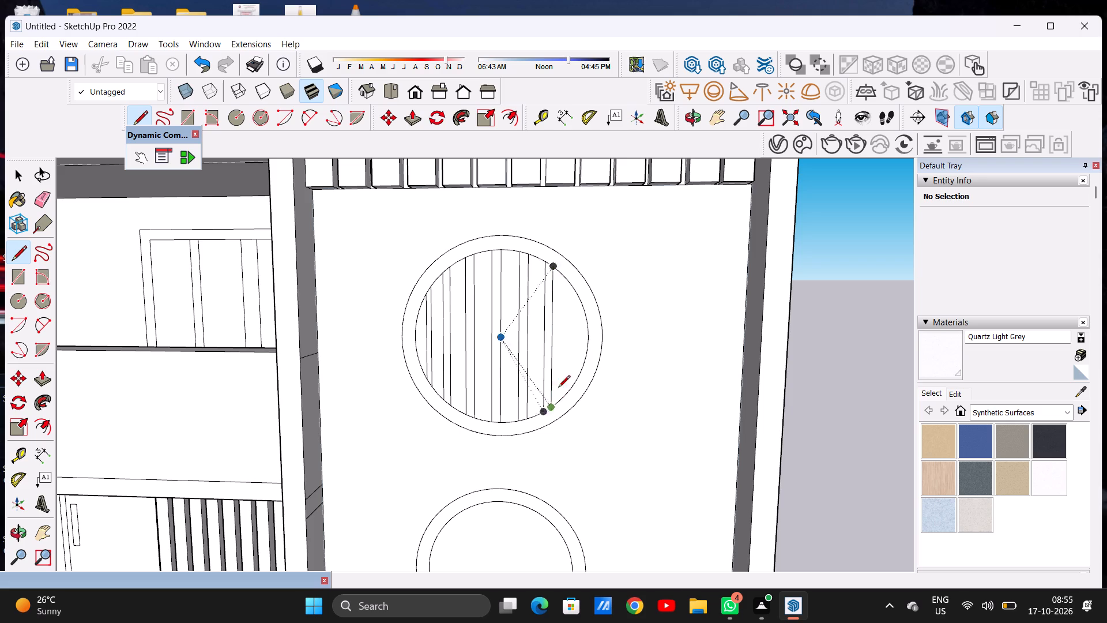
Draw one more narrow pair of vertical lines near the right edge of the upper circle's inner disc, completing its strips.
left_click(565, 280)
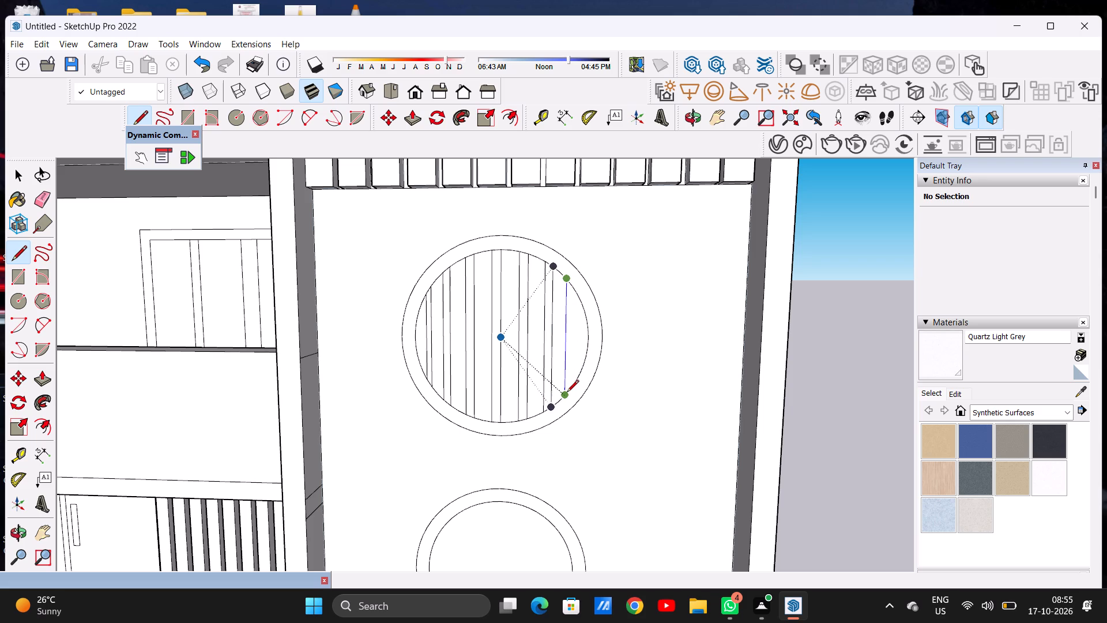
left_click(565, 394)
left_click(575, 289)
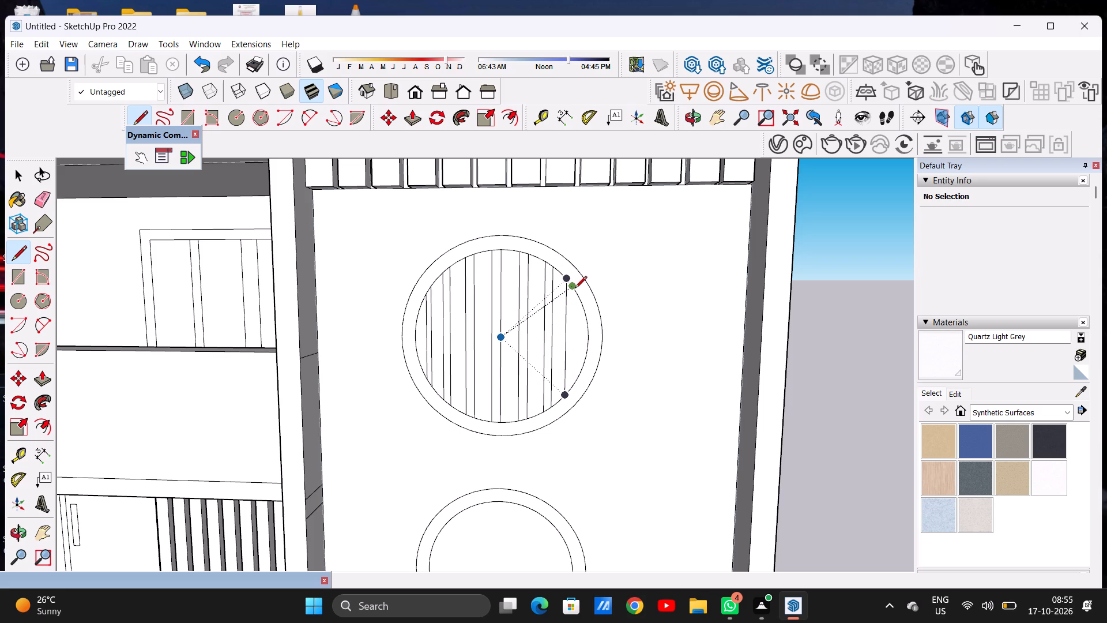
left_click(569, 386)
key("space")
Draw two closely spaced vertical lines across the lower circle's inner disc near its left edge, outlining a narrow strip.
scroll(404, 356, "down", 6)
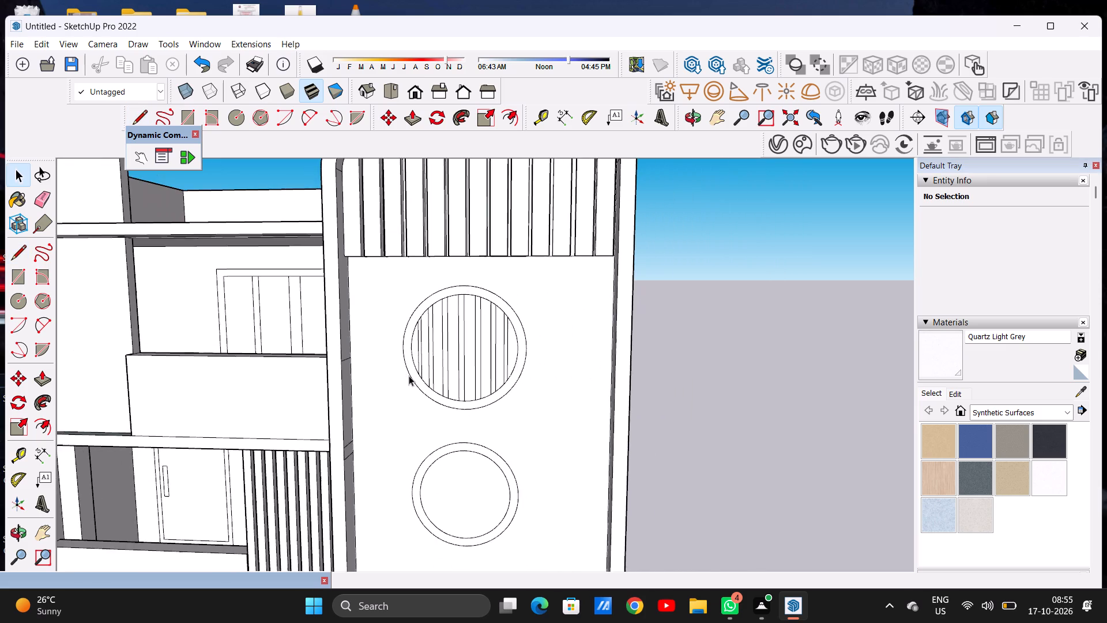
scroll(447, 318, "down", 5)
scroll(452, 455, "up", 5)
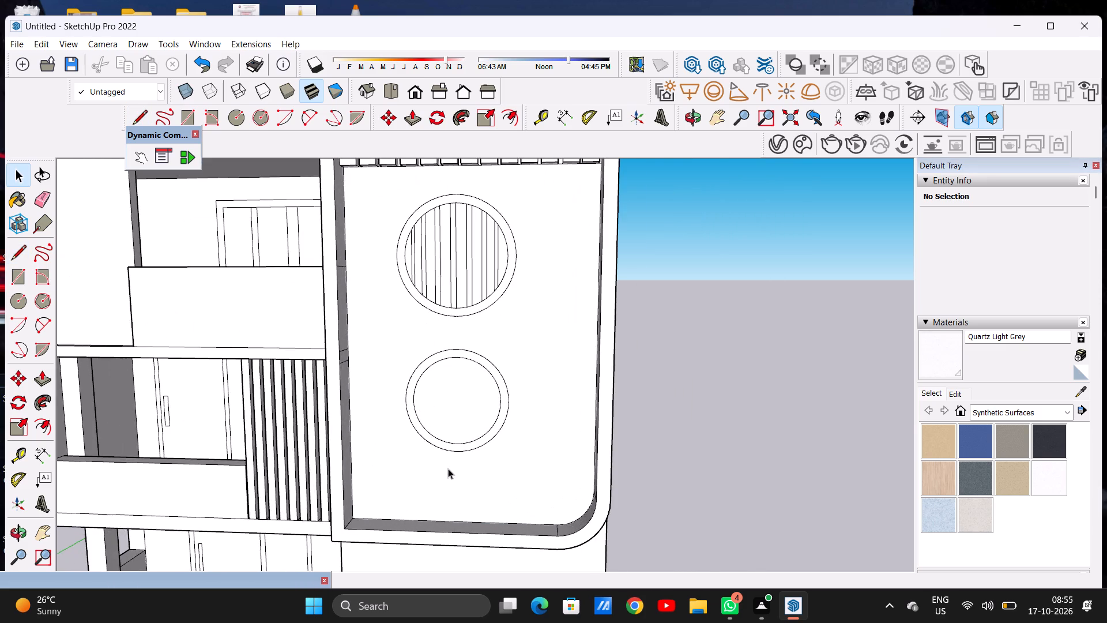
scroll(448, 468, "up", 6)
key("l")
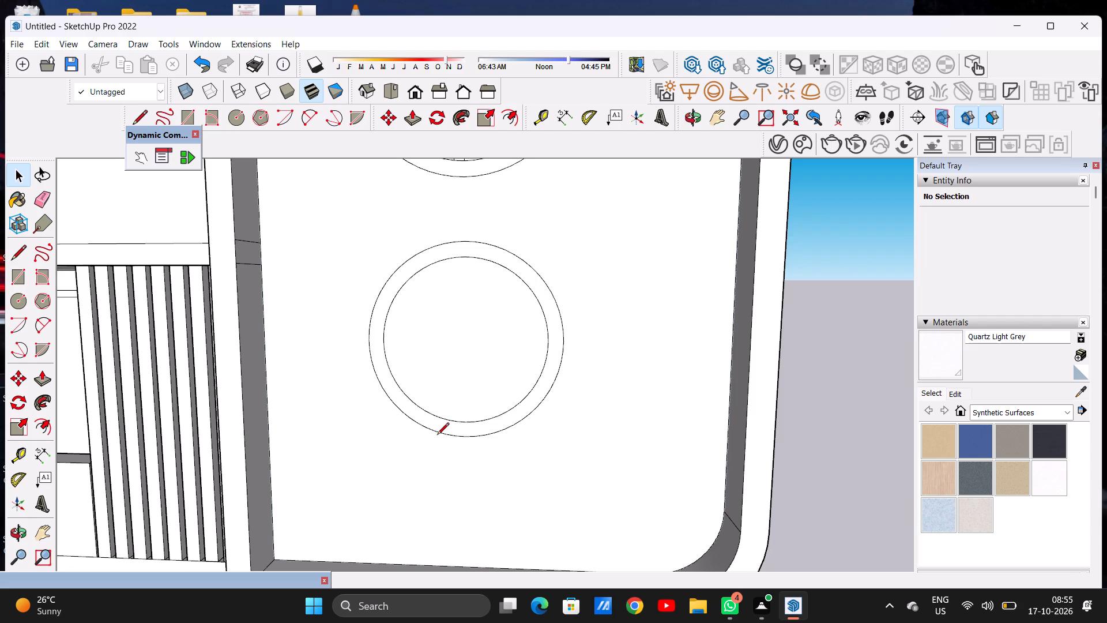
left_click(387, 307)
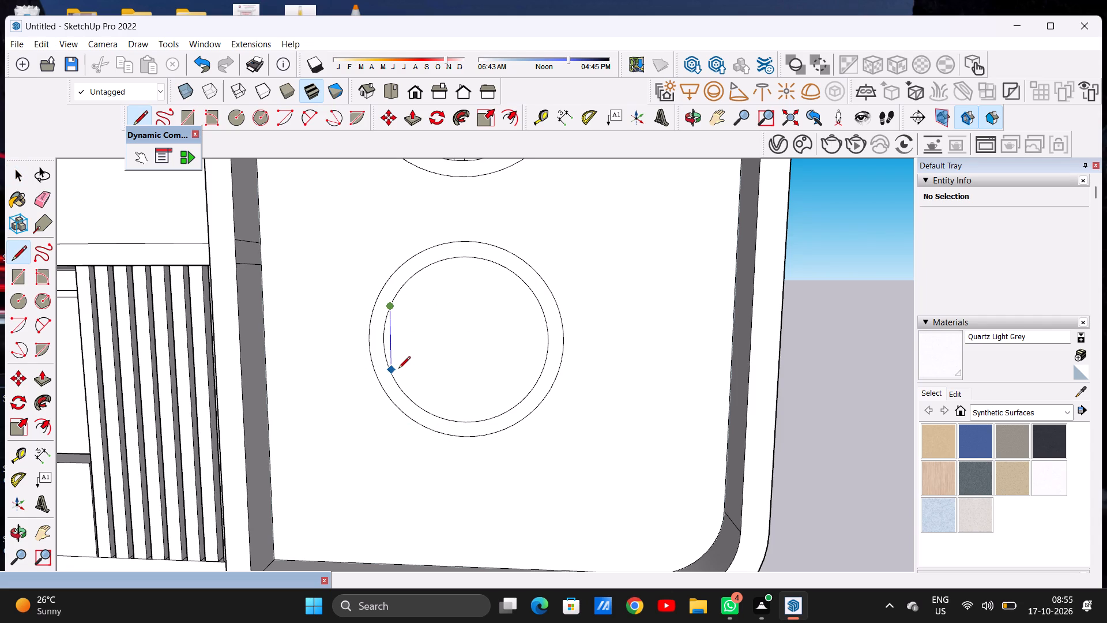
left_click(395, 373)
left_click(396, 299)
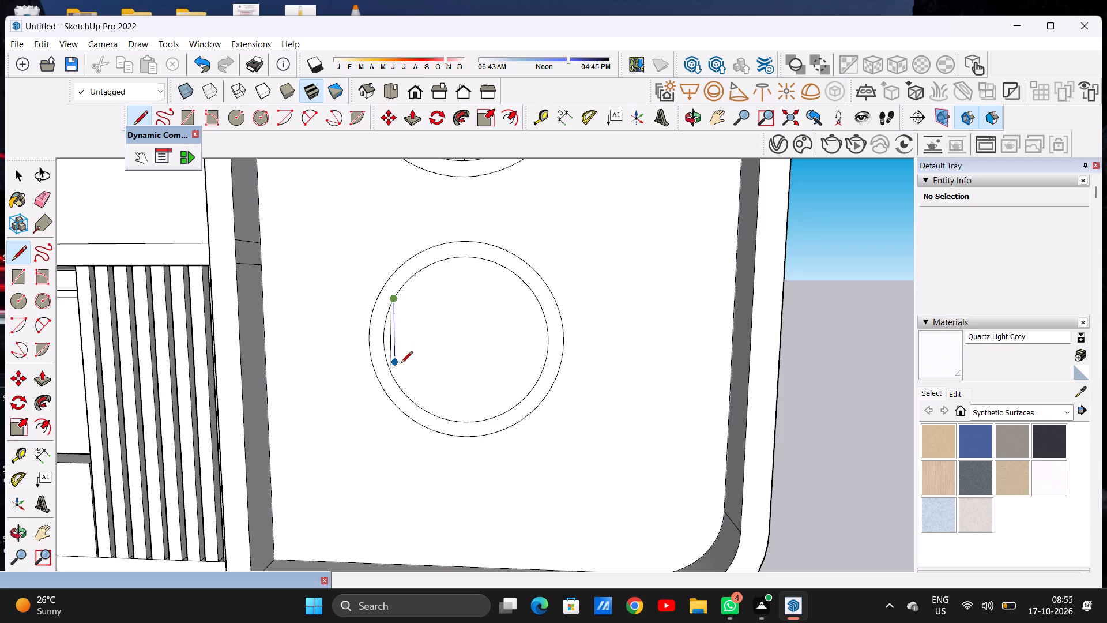
left_click(395, 385)
Draw two more narrow pairs of vertical lines across the lower circle's inner disc, spaced between the first strip and the centre.
left_click(401, 291)
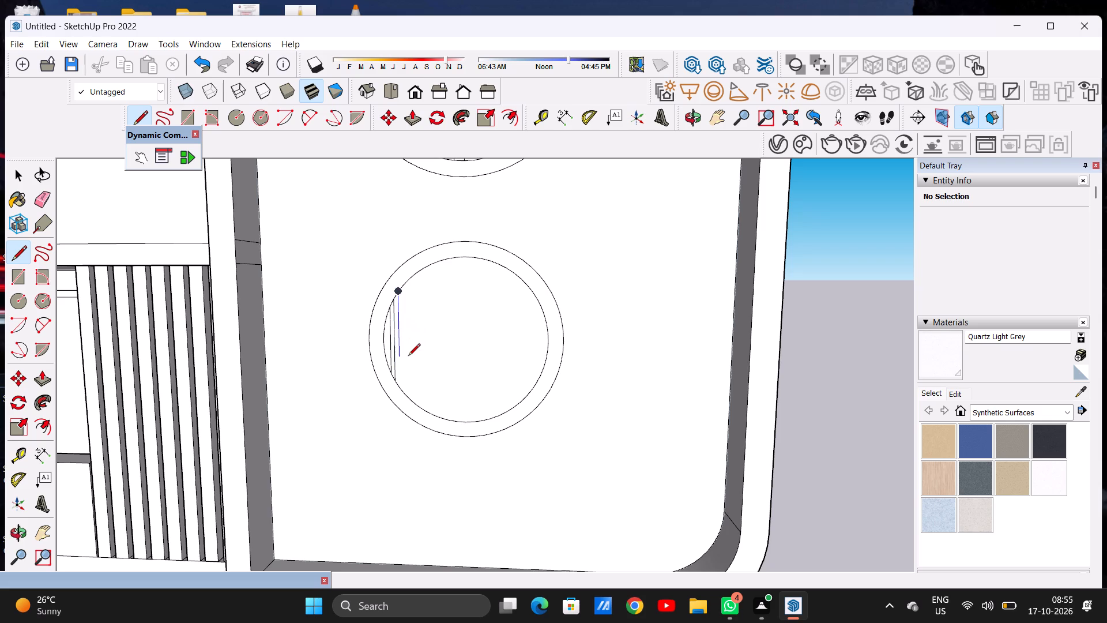
key("space")
type("L")
left_click(402, 286)
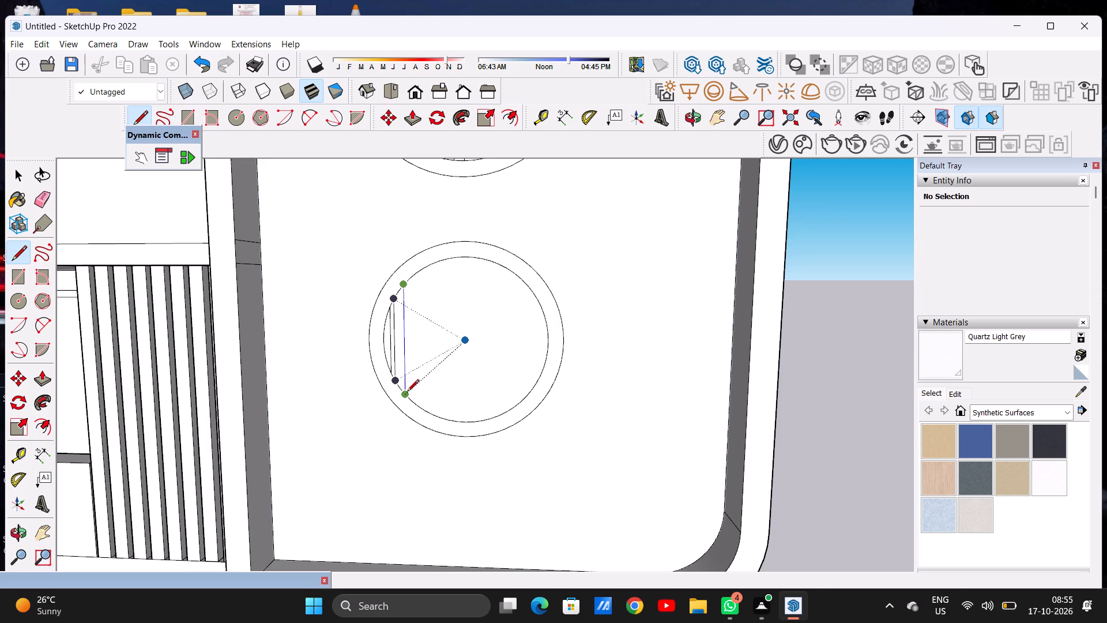
left_click(407, 392)
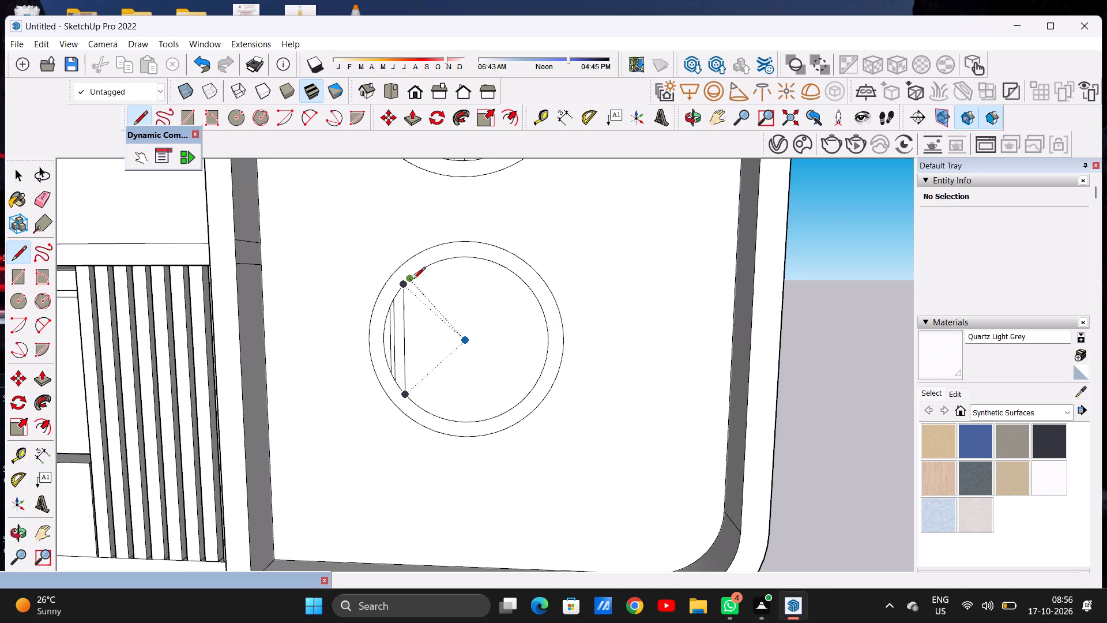
left_click(413, 280)
left_click(414, 404)
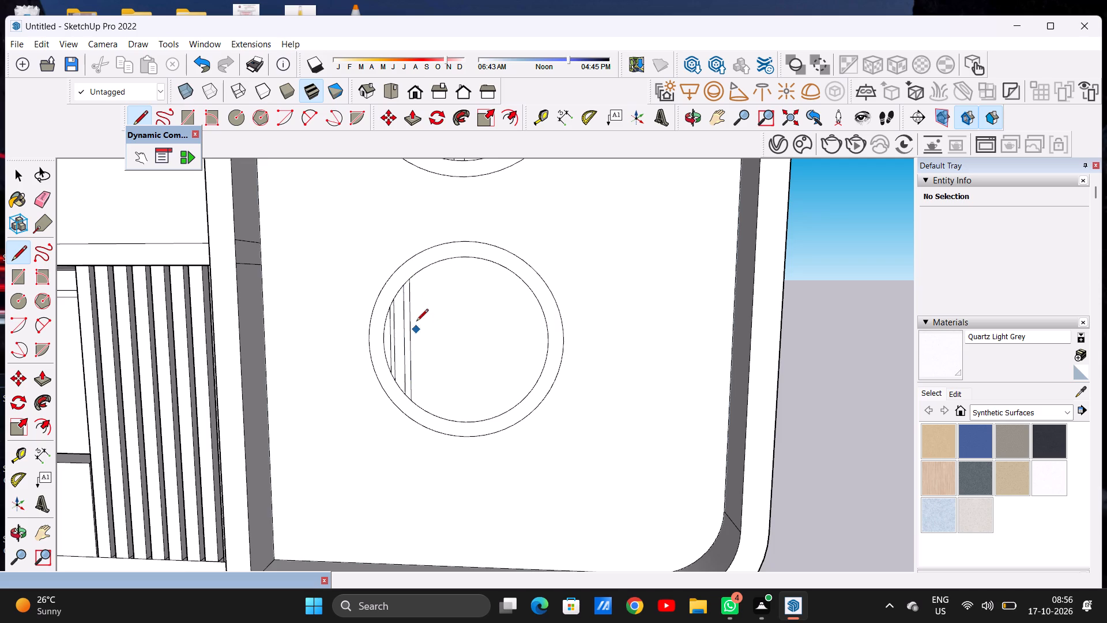
left_click(421, 271)
left_click(425, 411)
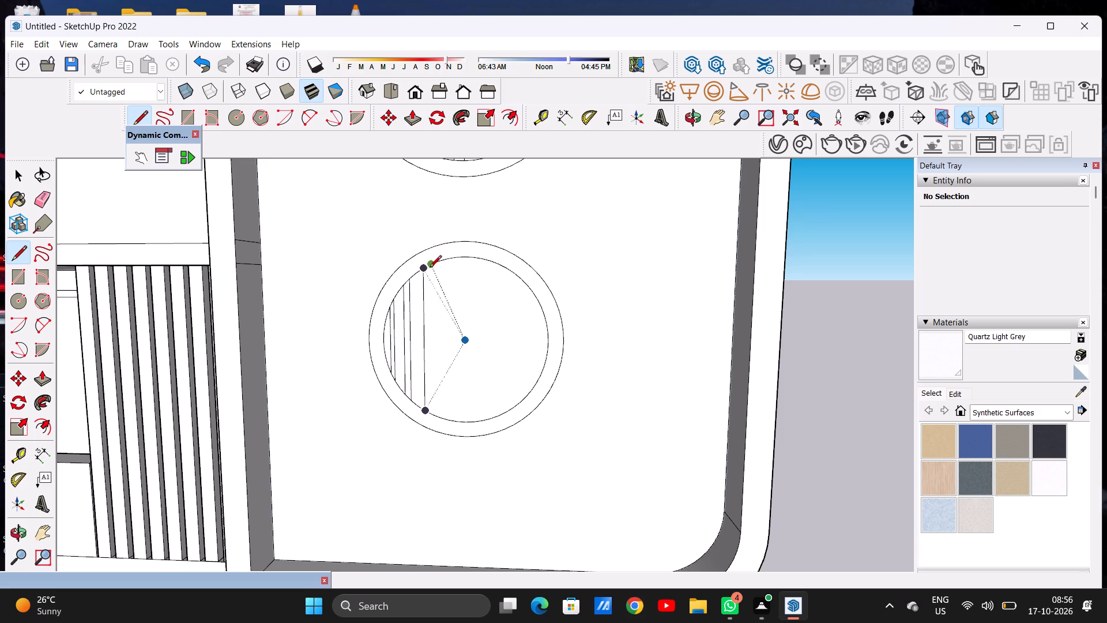
left_click(430, 268)
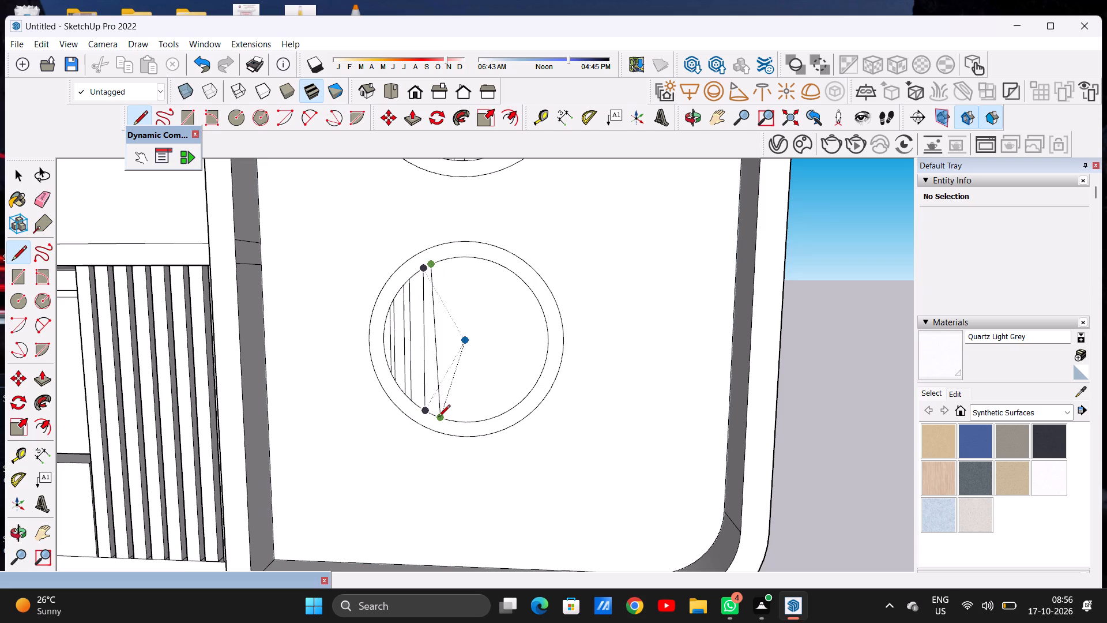
left_click(430, 412)
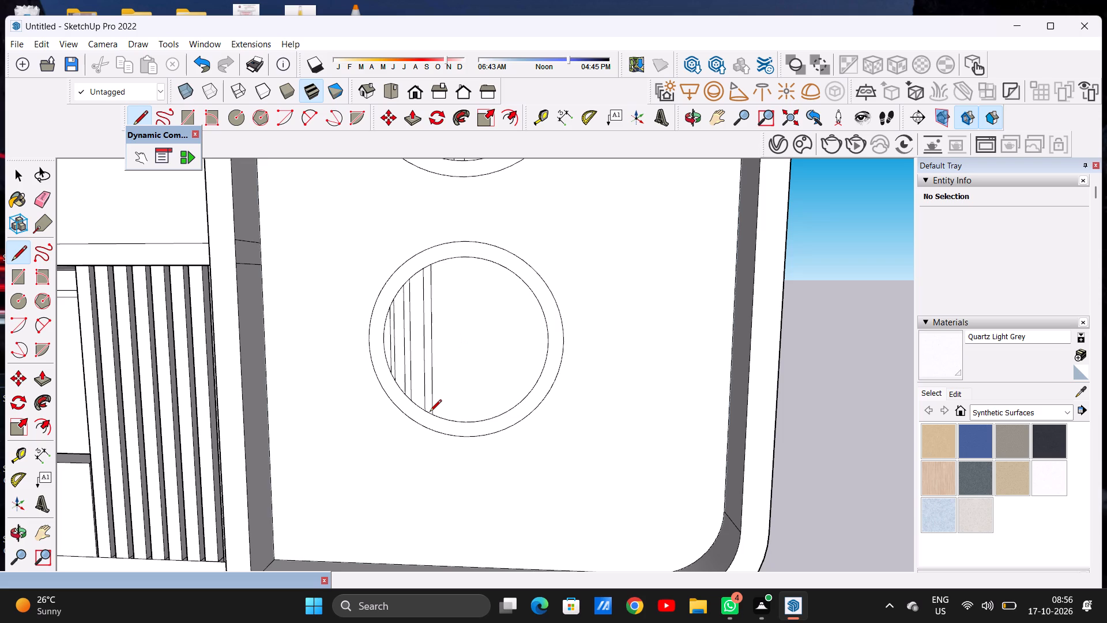
key("space")
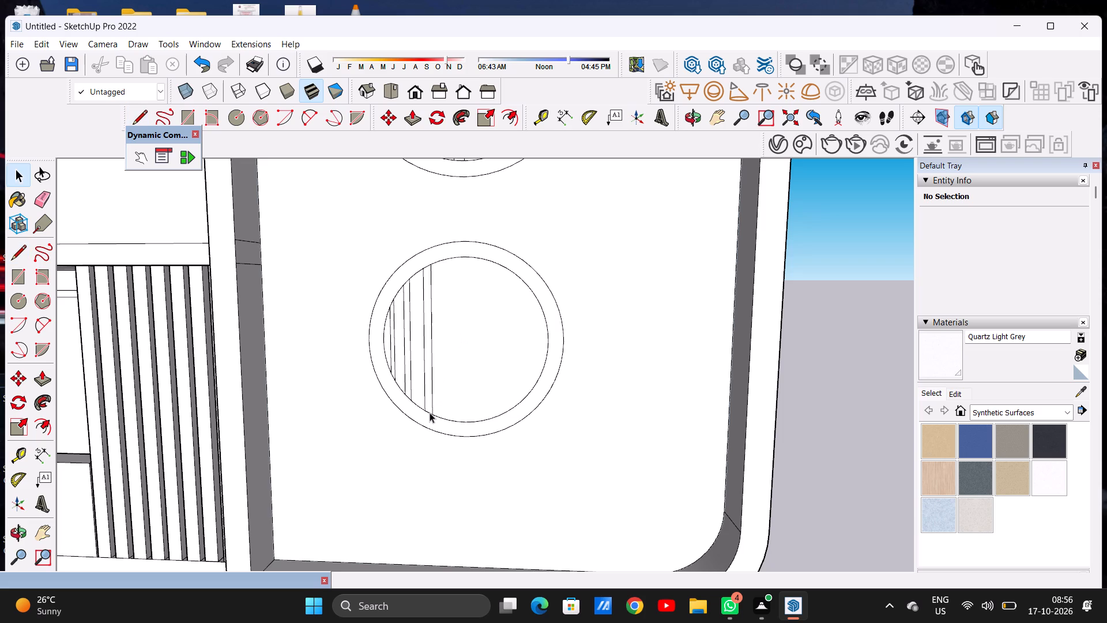
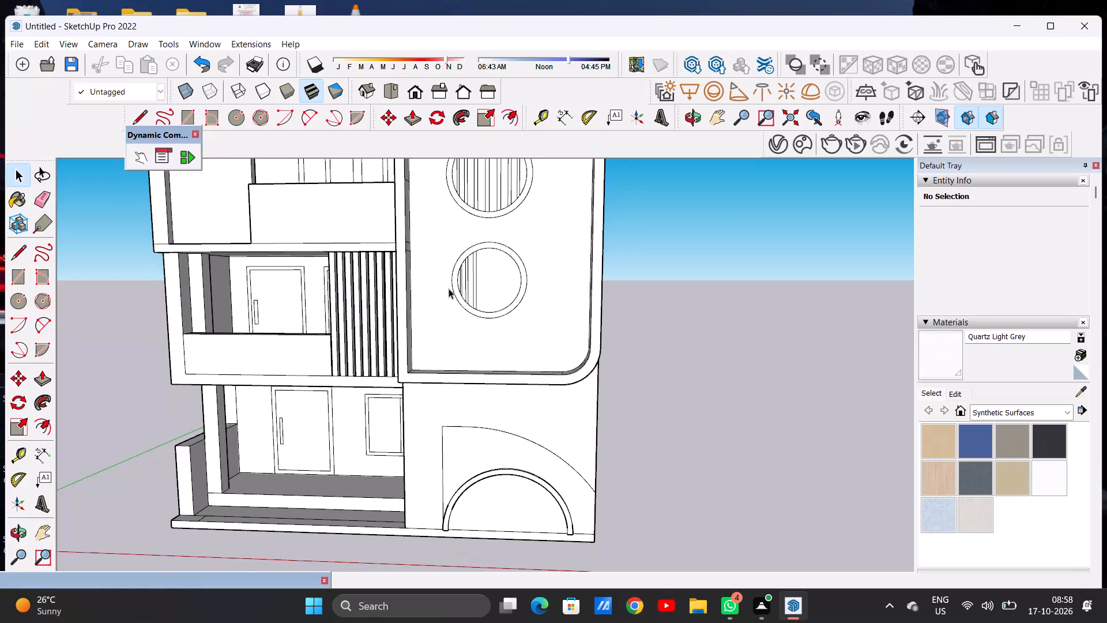
Draw two pairs of vertical slat lines across the middle of the lower circular window, continuing the existing slat pattern.
scroll(472, 272, "up", 7)
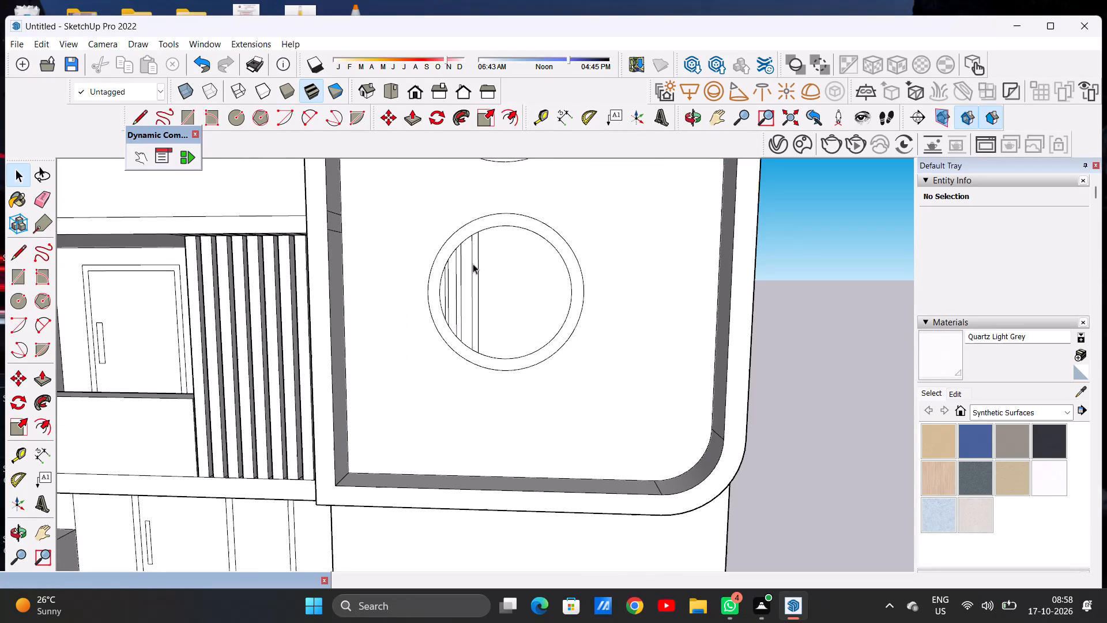
key("l")
scroll(498, 241, "up", 4)
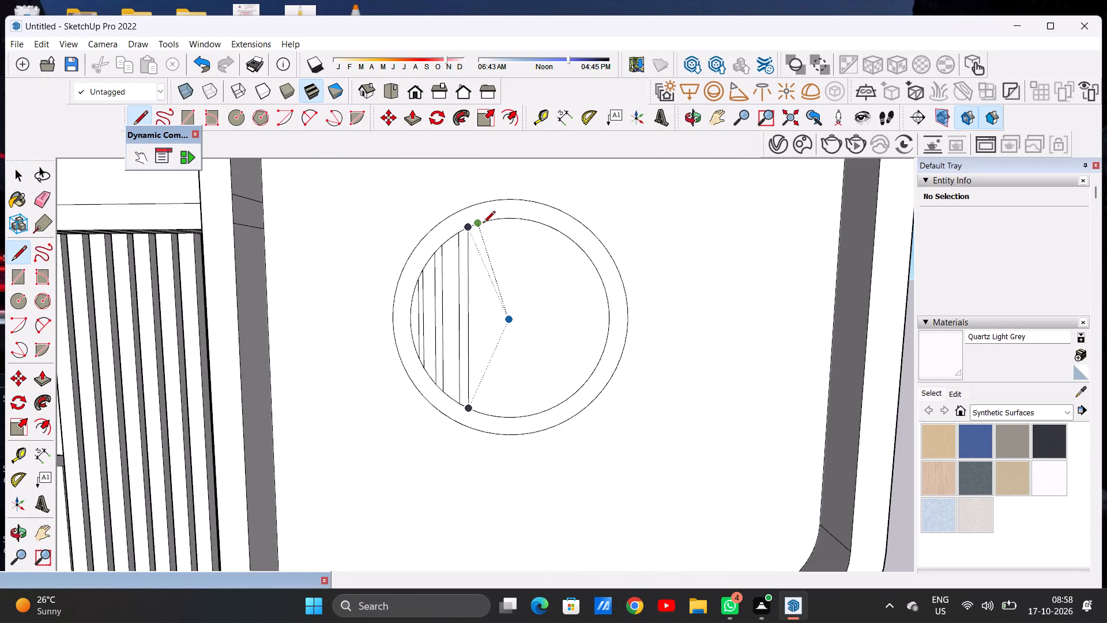
left_click(483, 223)
left_click(489, 415)
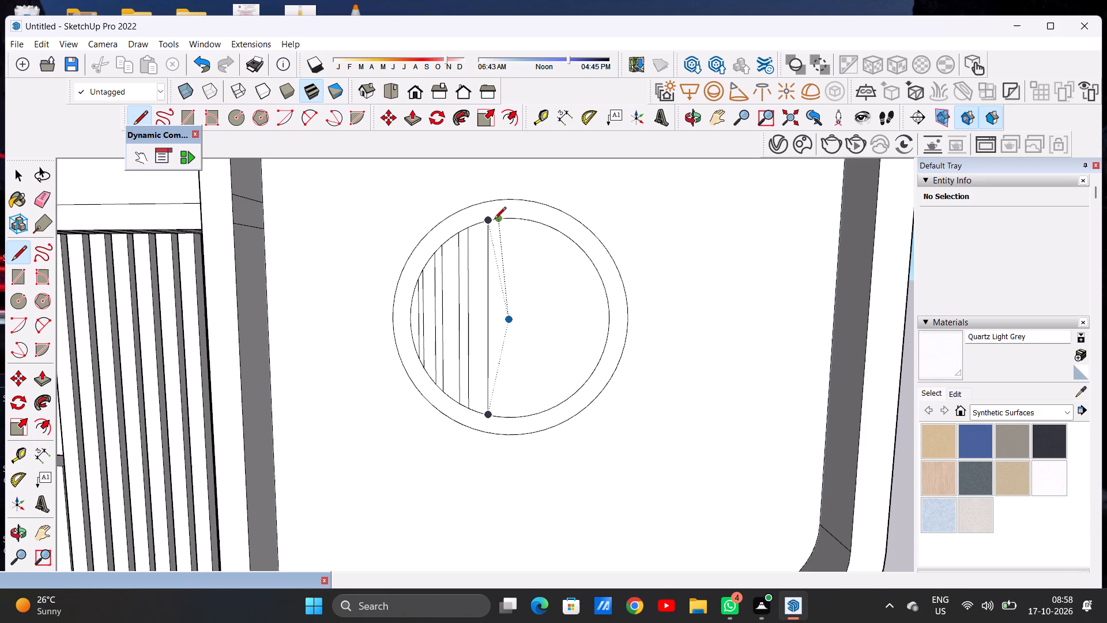
left_click(494, 216)
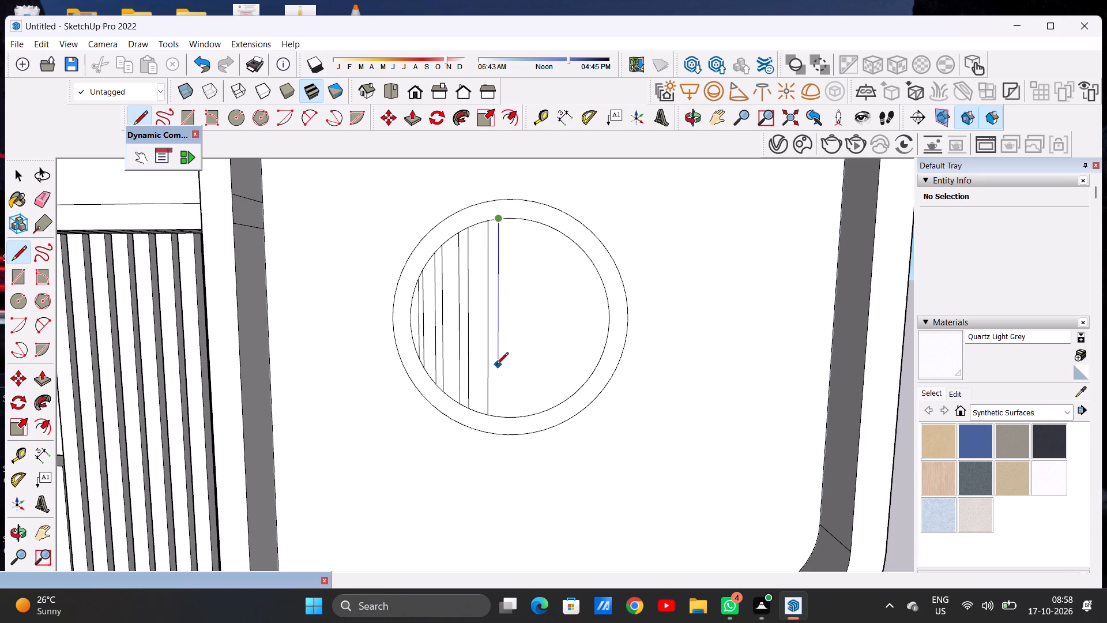
left_click(502, 418)
left_click(515, 220)
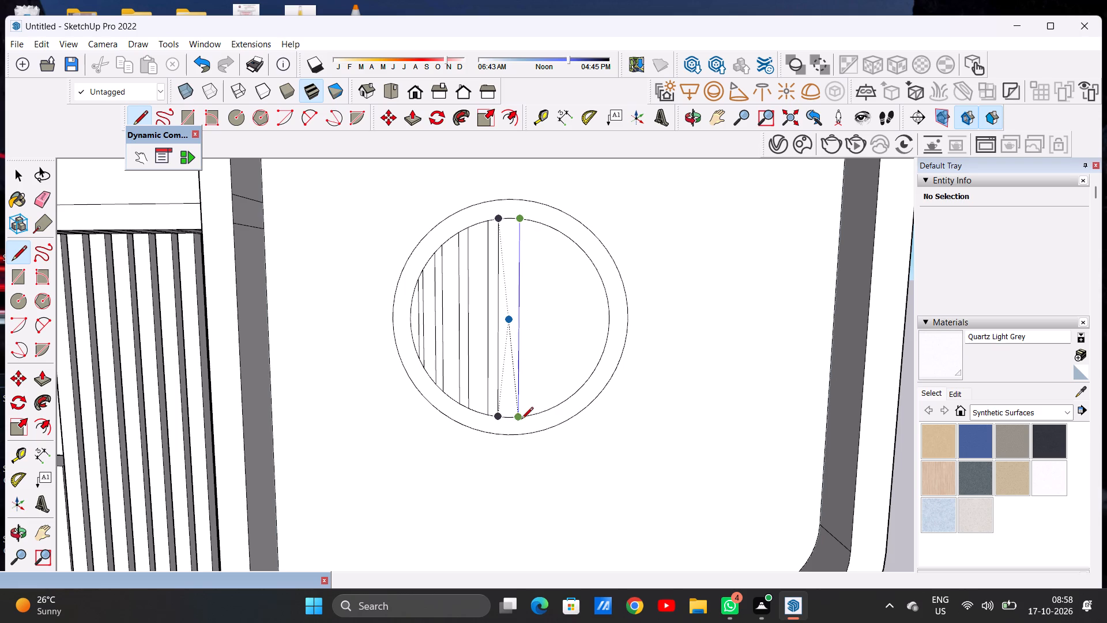
left_click(521, 420)
left_click(526, 221)
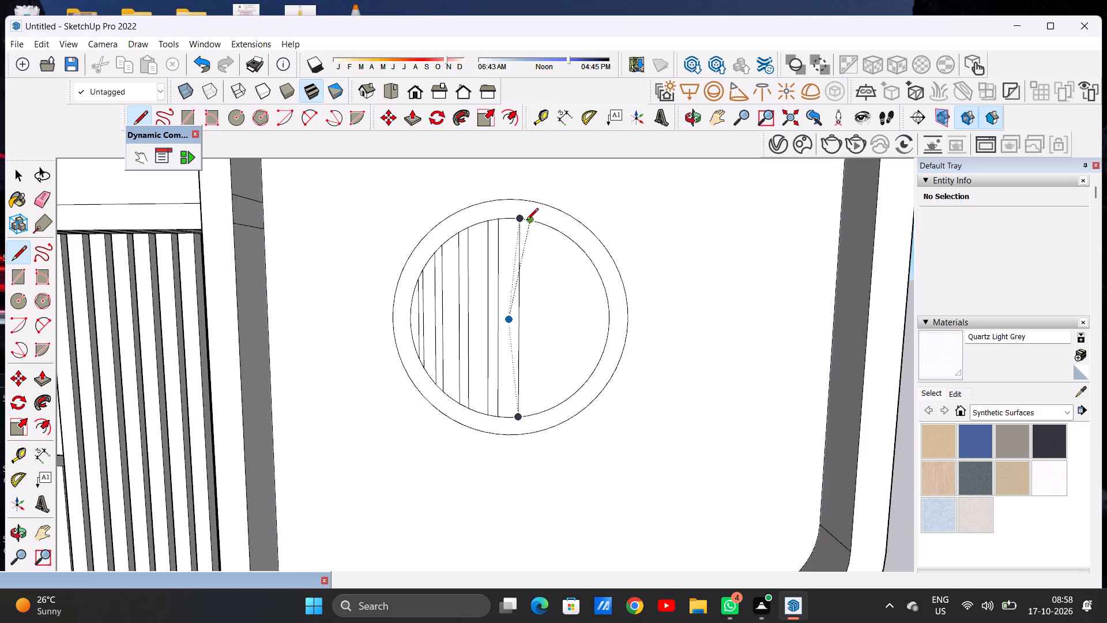
left_click(532, 415)
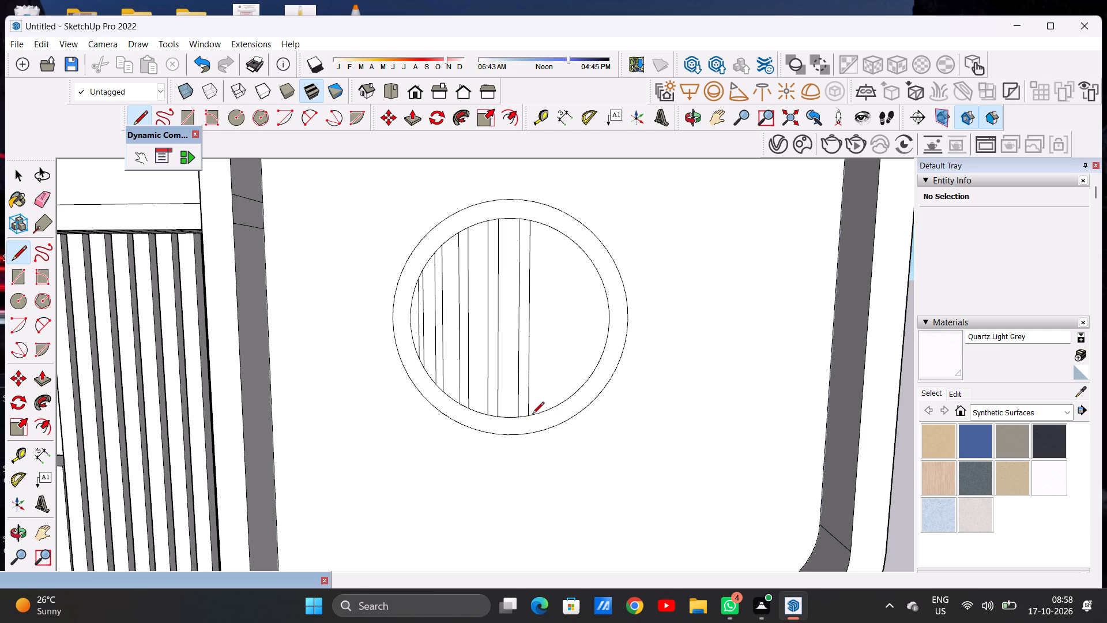
Draw three more pairs of vertical slat lines to fill the rest of the lower circular window up to its far edge.
left_click(547, 226)
left_click(548, 415)
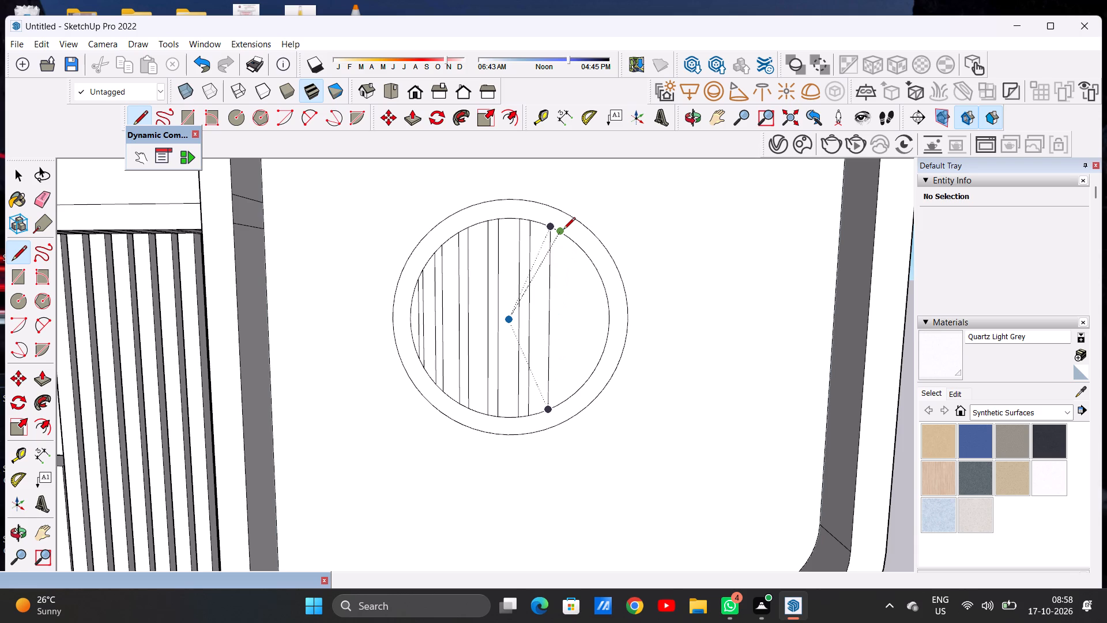
left_click(563, 230)
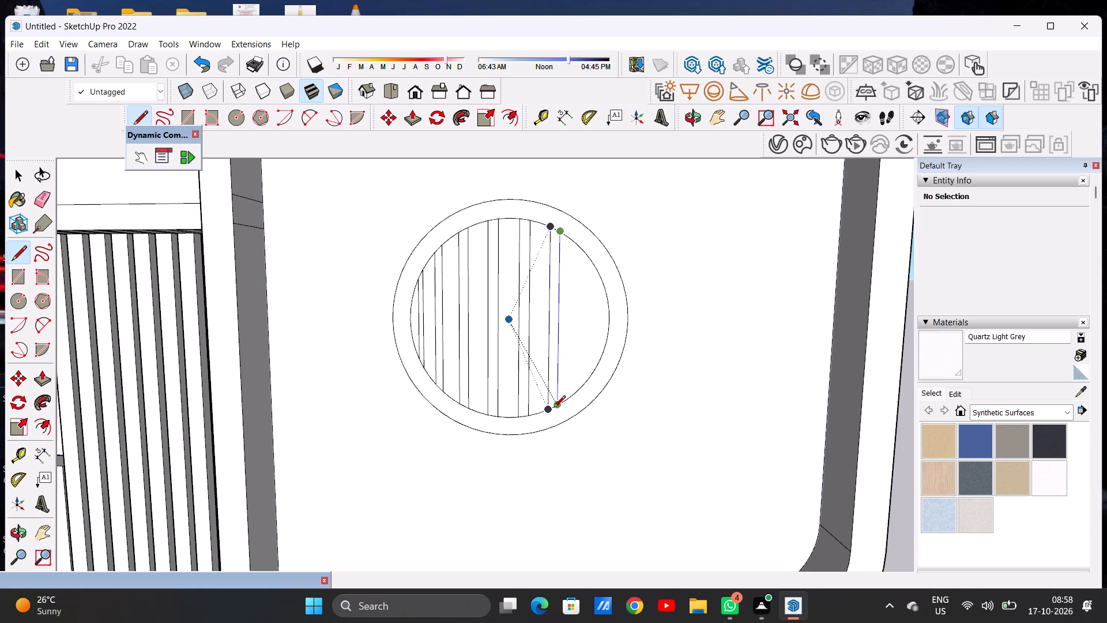
left_click(553, 408)
left_click(581, 245)
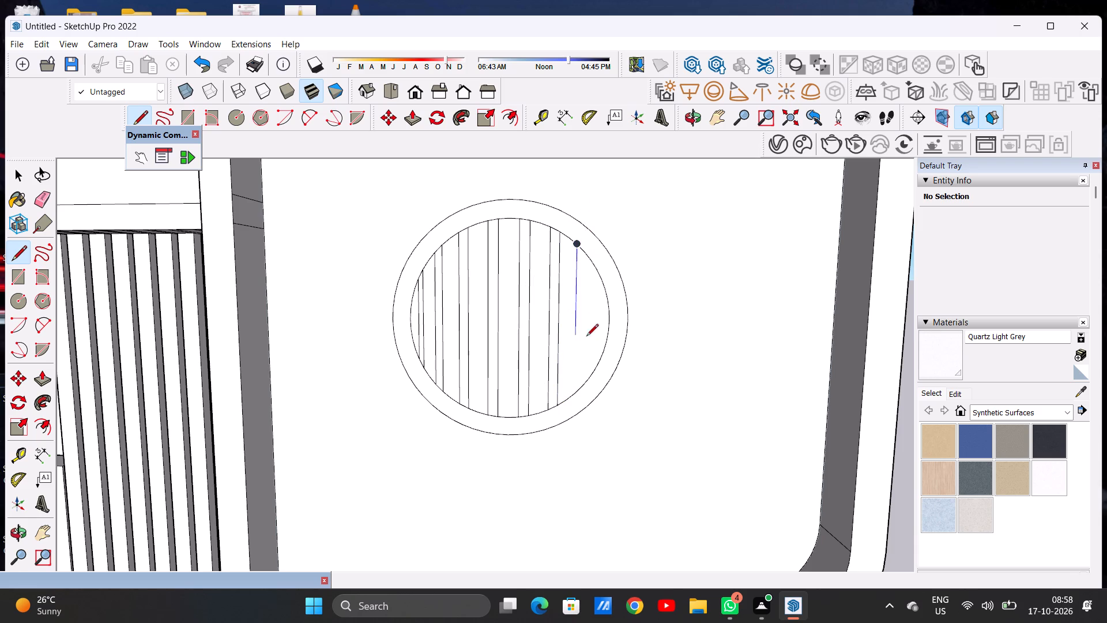
left_click(574, 397)
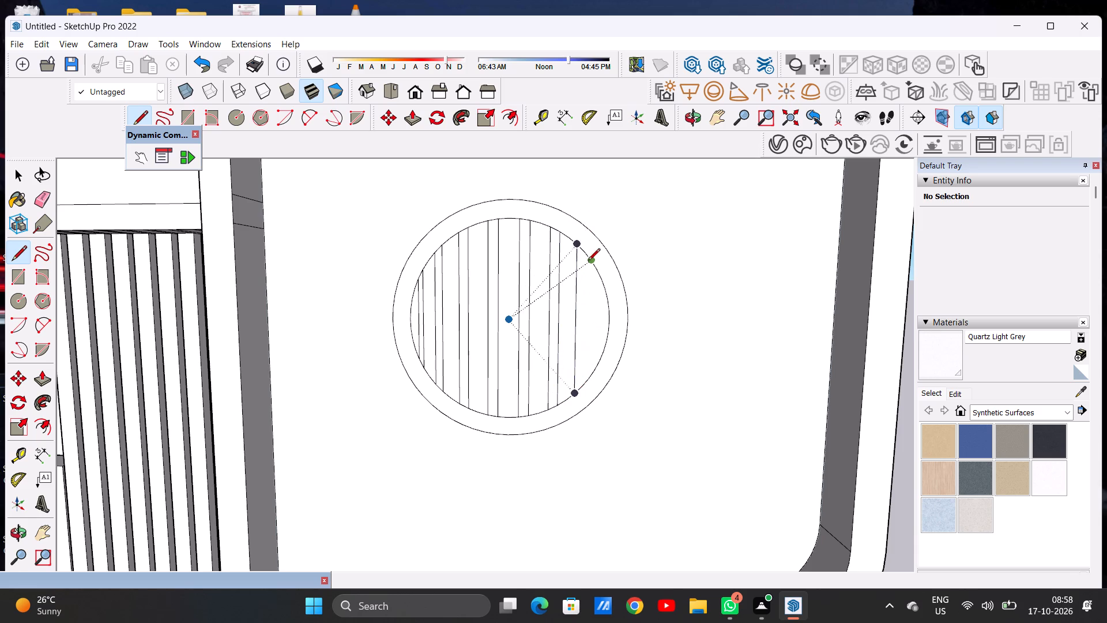
left_click(583, 253)
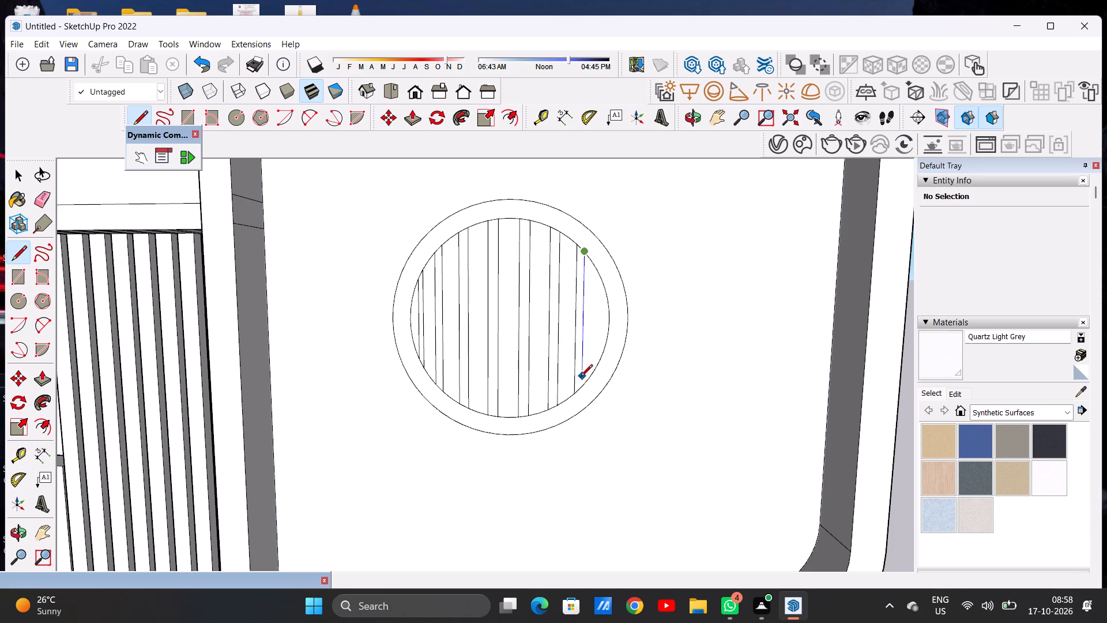
left_click(580, 384)
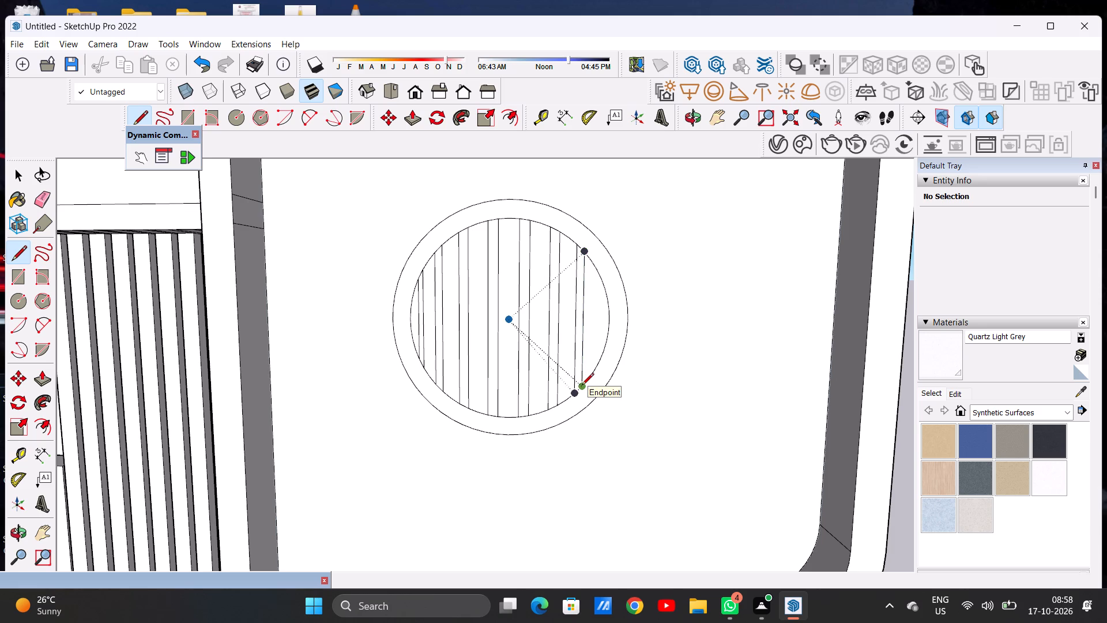
key("space")
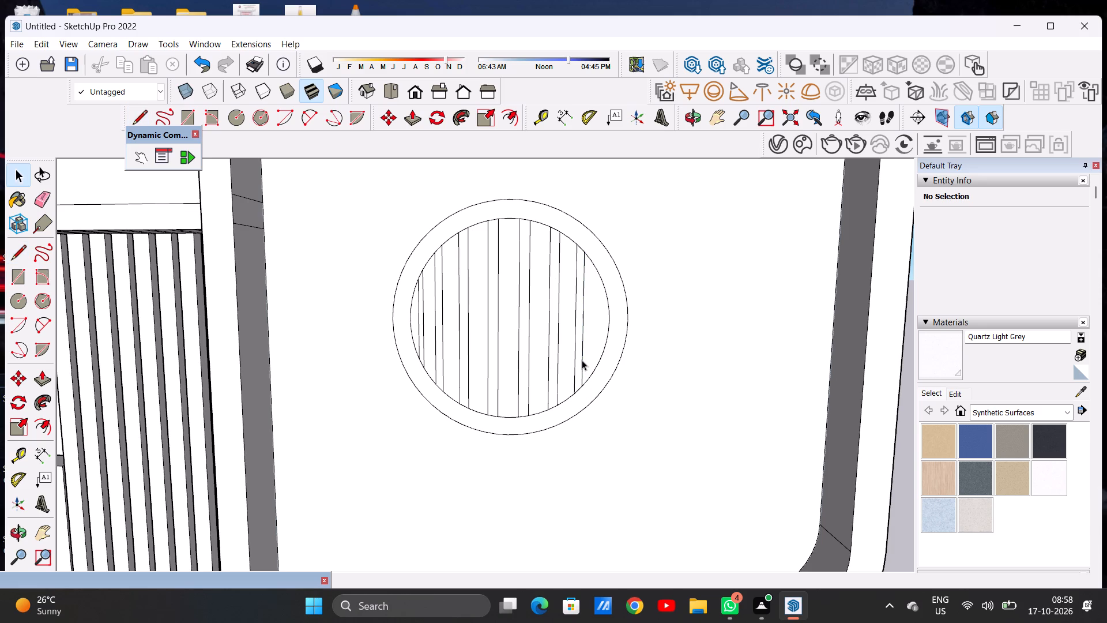
key("l")
left_click(596, 277)
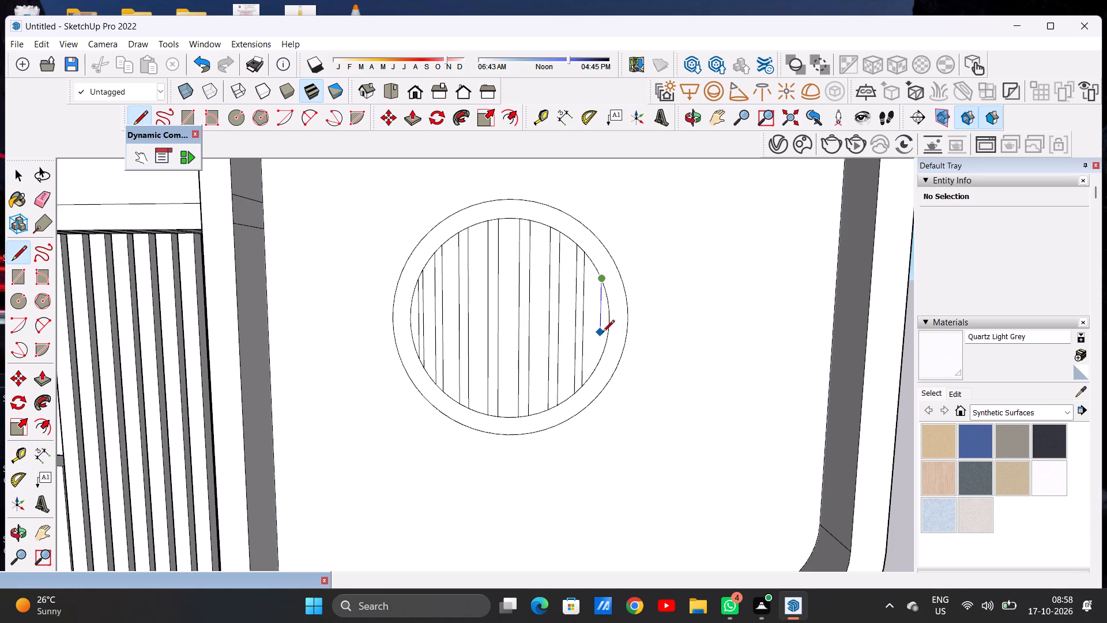
left_click(598, 362)
left_click(594, 272)
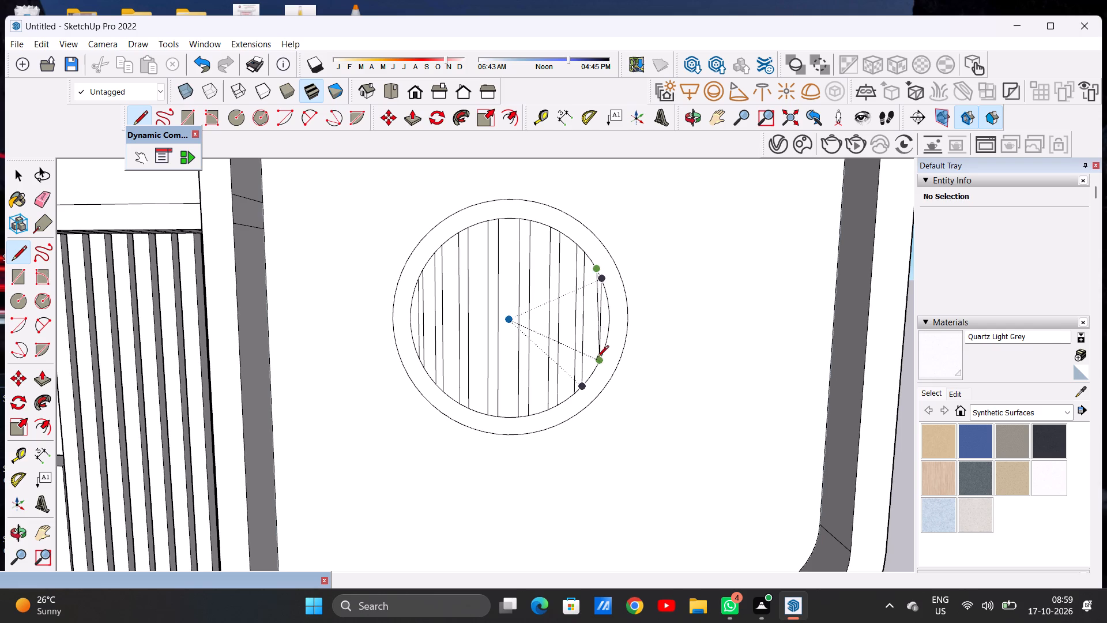
left_click(592, 371)
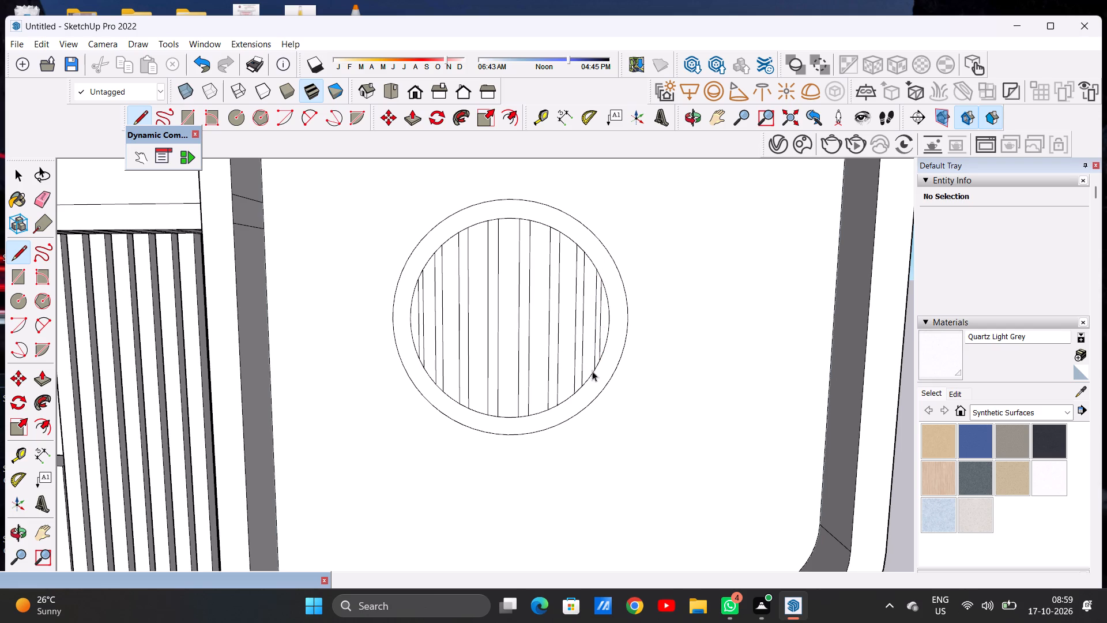
key("space")
Push/Pull the ring frame of the upper circular window slightly outward from the wall.
scroll(509, 329, "down", 17)
scroll(523, 273, "up", 7)
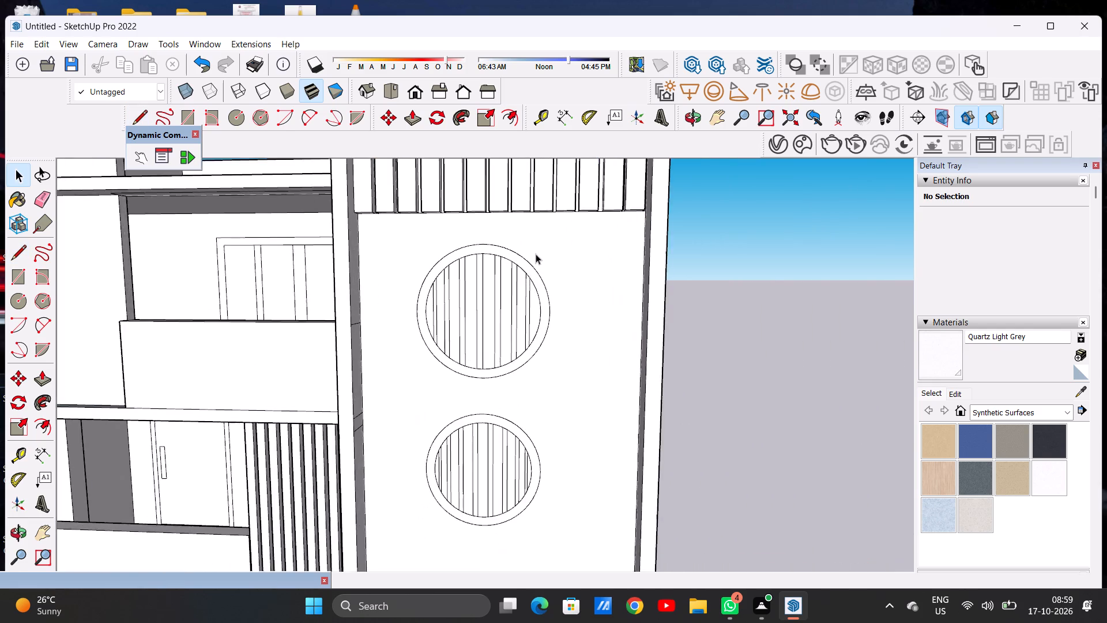
scroll(536, 254, "up", 3)
key("p")
middle_click_drag(545, 325, 531, 386)
scroll(533, 272, "up", 7)
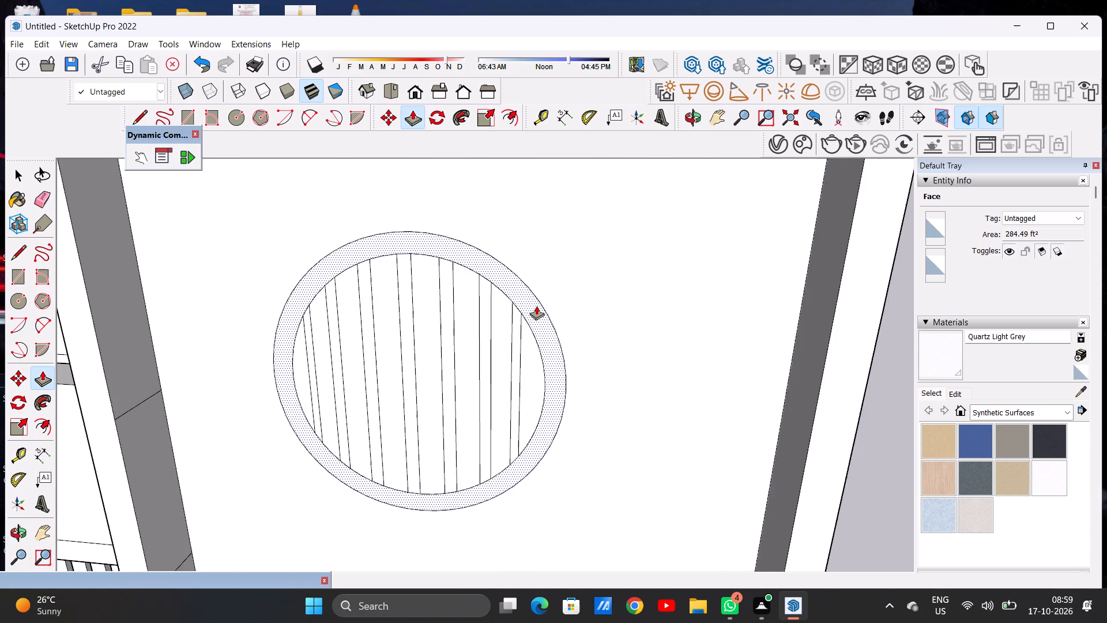
left_click(536, 306)
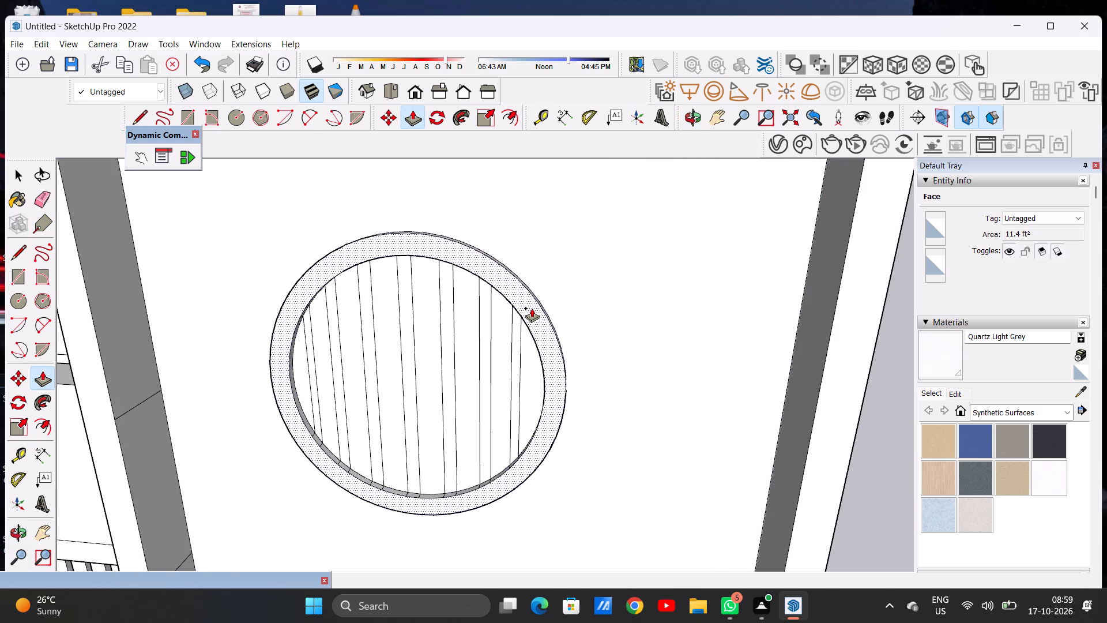
left_click(532, 308)
Push/Pull the ring frame of the lower circular window outward to match the upper frame's depth.
scroll(534, 262, "down", 12)
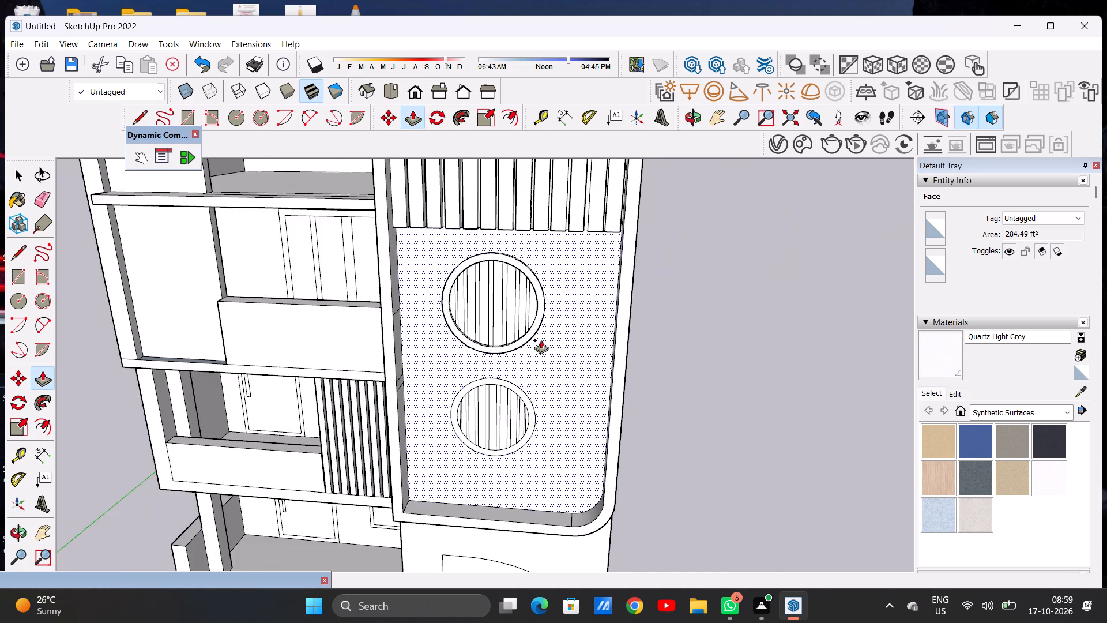
scroll(539, 357, "up", 9)
left_click(510, 425)
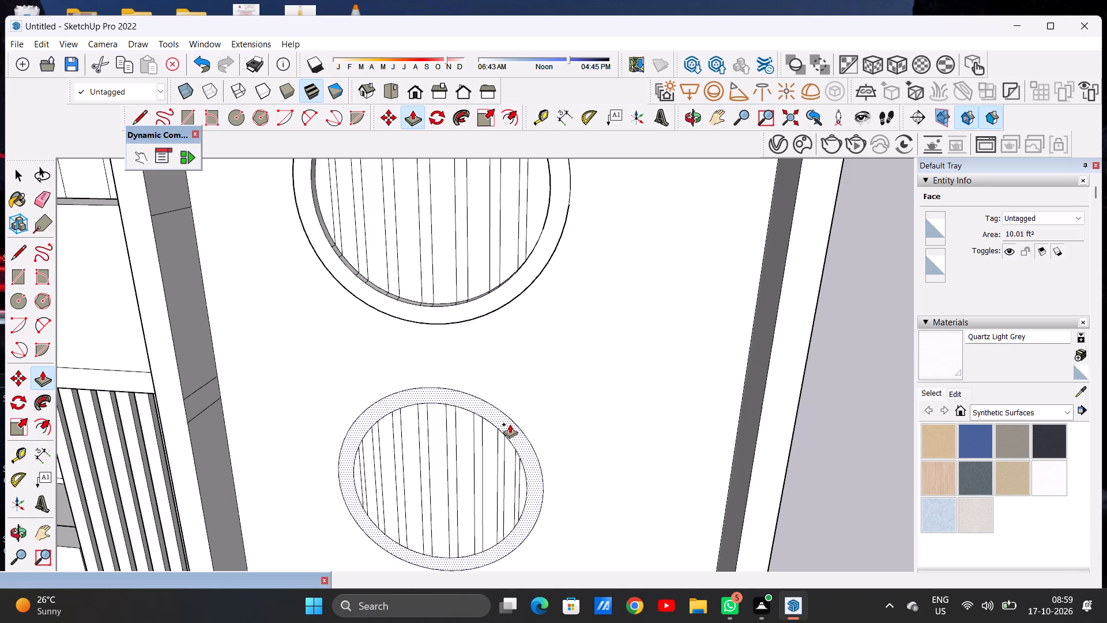
left_click(390, 313)
key("space")
Push/Pull the upper circular window's ring frame a little further out from the wall.
scroll(457, 336, "down", 10)
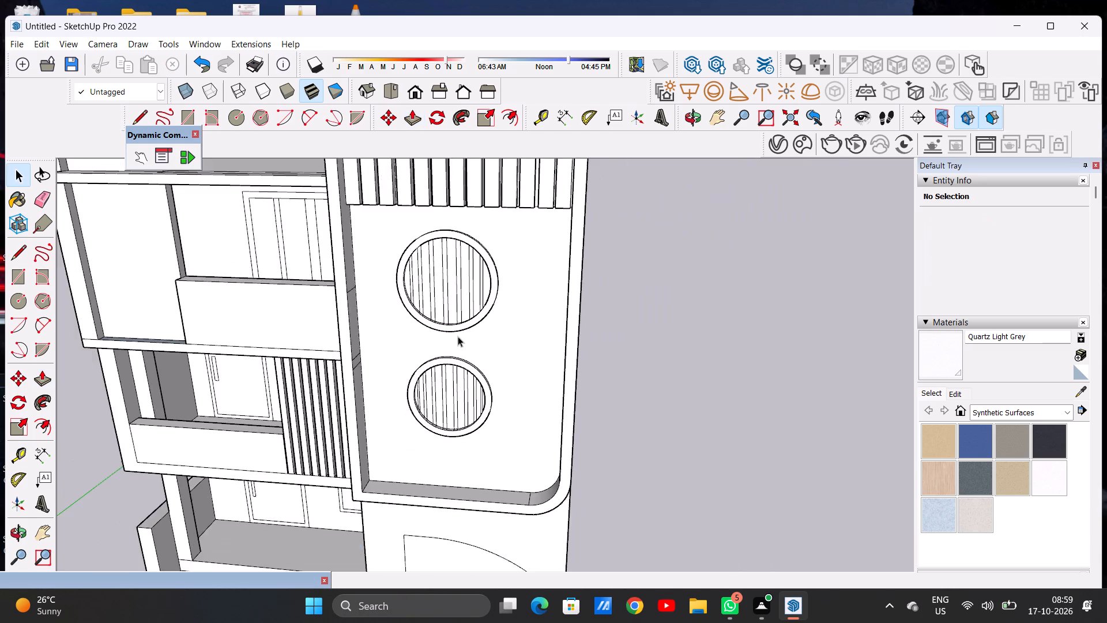
scroll(458, 336, "down", 4)
scroll(458, 301, "up", 5)
middle_click_drag(479, 301, 306, 343)
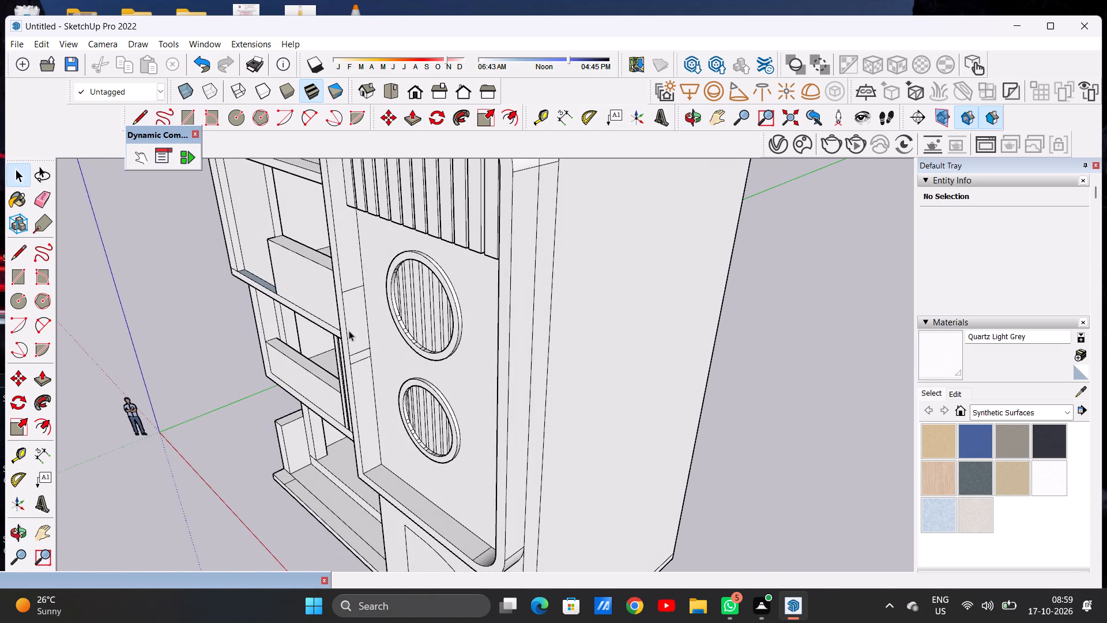
scroll(447, 340, "up", 2)
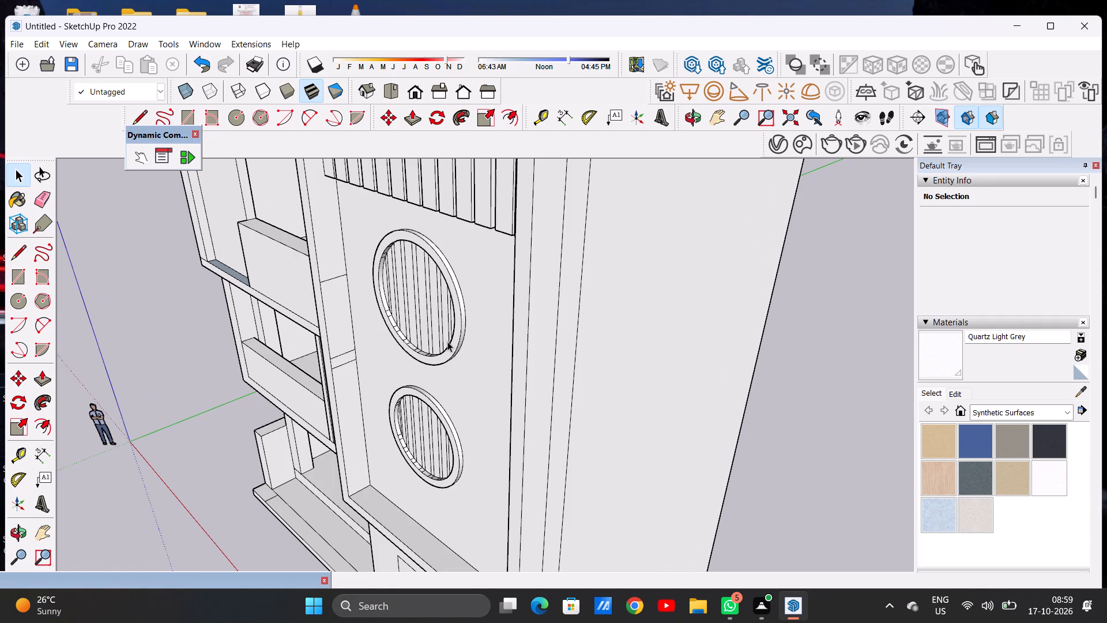
key("p")
scroll(455, 311, "up", 1)
scroll(455, 311, "down", 1)
scroll(454, 310, "up", 6)
left_click(458, 305)
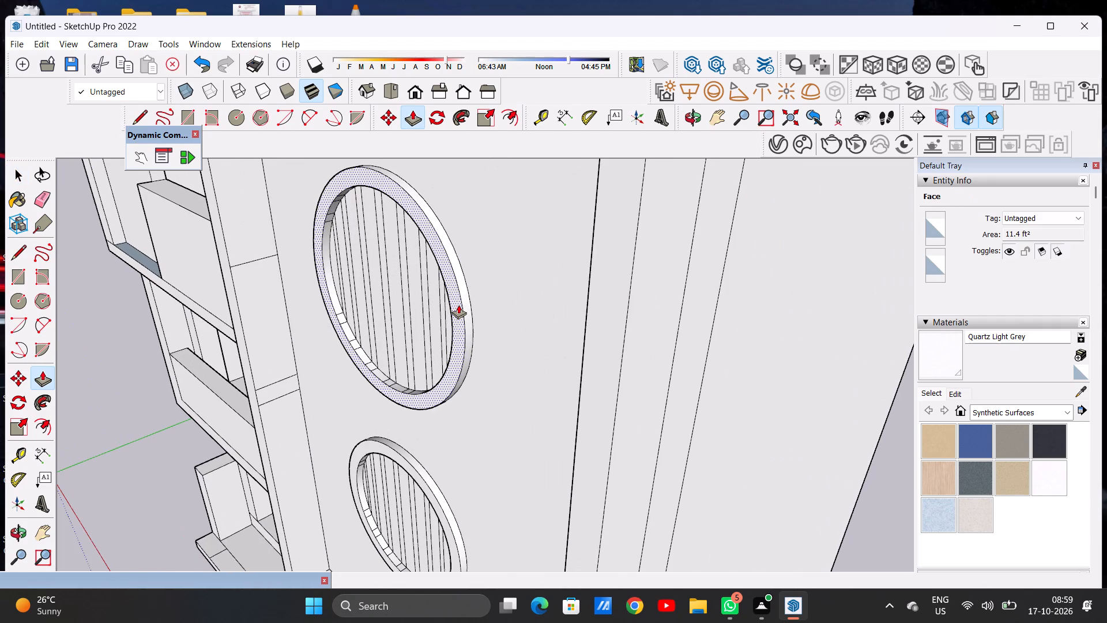
left_click(451, 309)
Push/Pull the lower circular window's ring frame further out, level with the upper frame's front face.
scroll(457, 282, "down", 6)
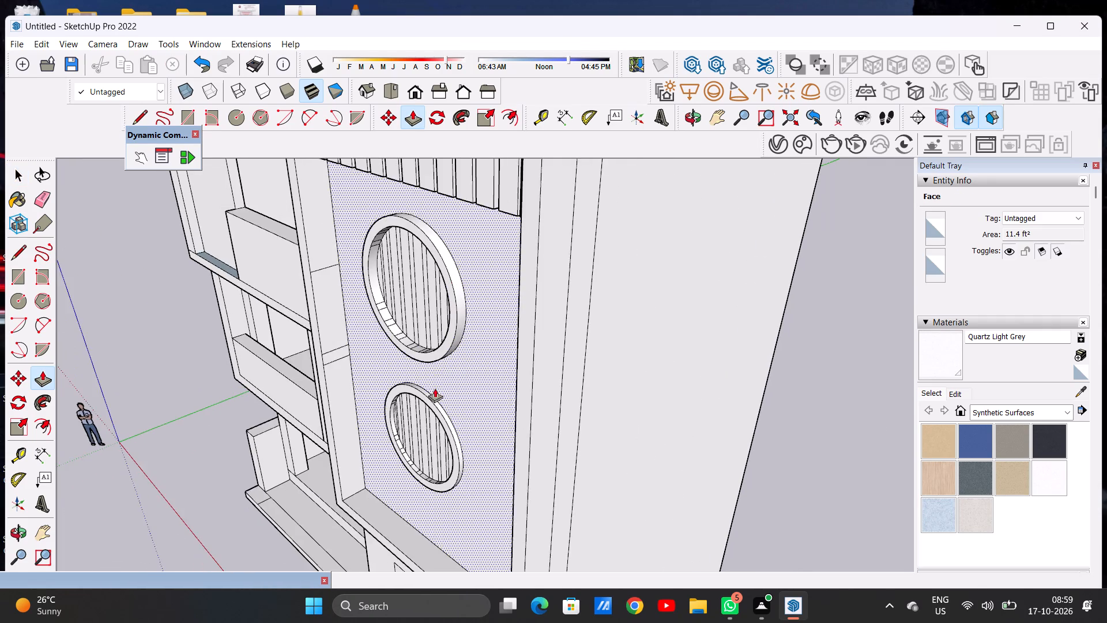
scroll(432, 396, "up", 7)
left_click(431, 411)
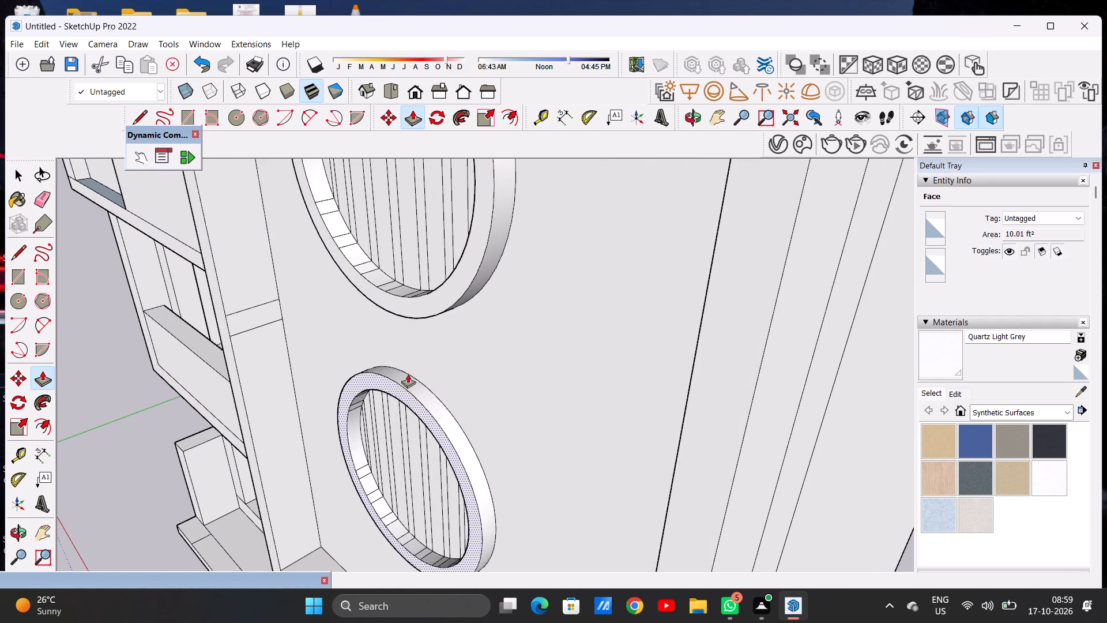
left_click(389, 313)
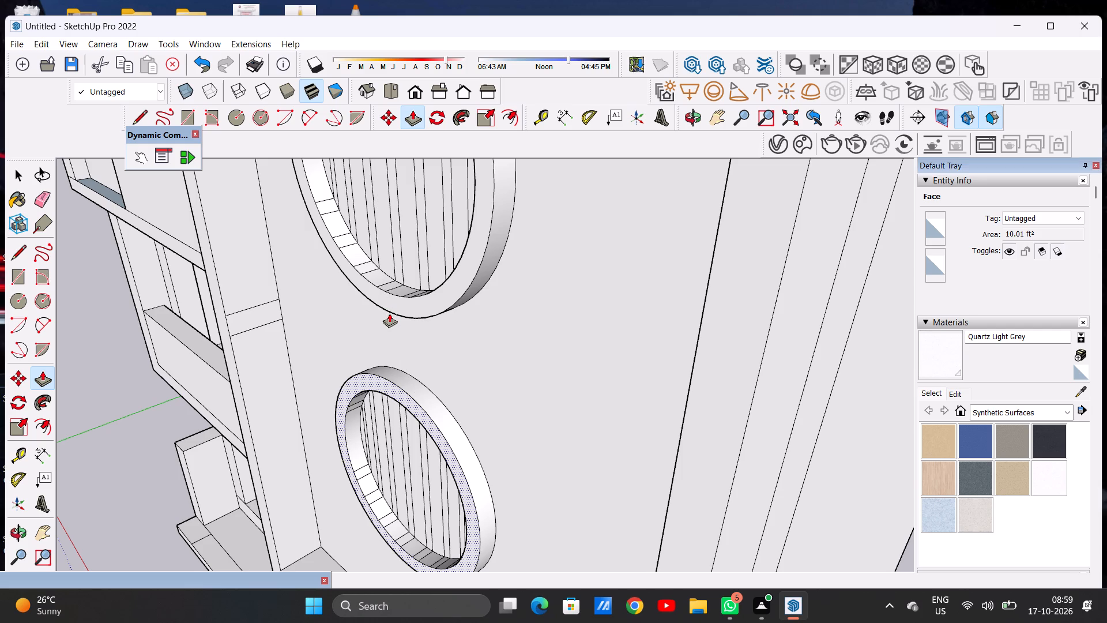
key("space")
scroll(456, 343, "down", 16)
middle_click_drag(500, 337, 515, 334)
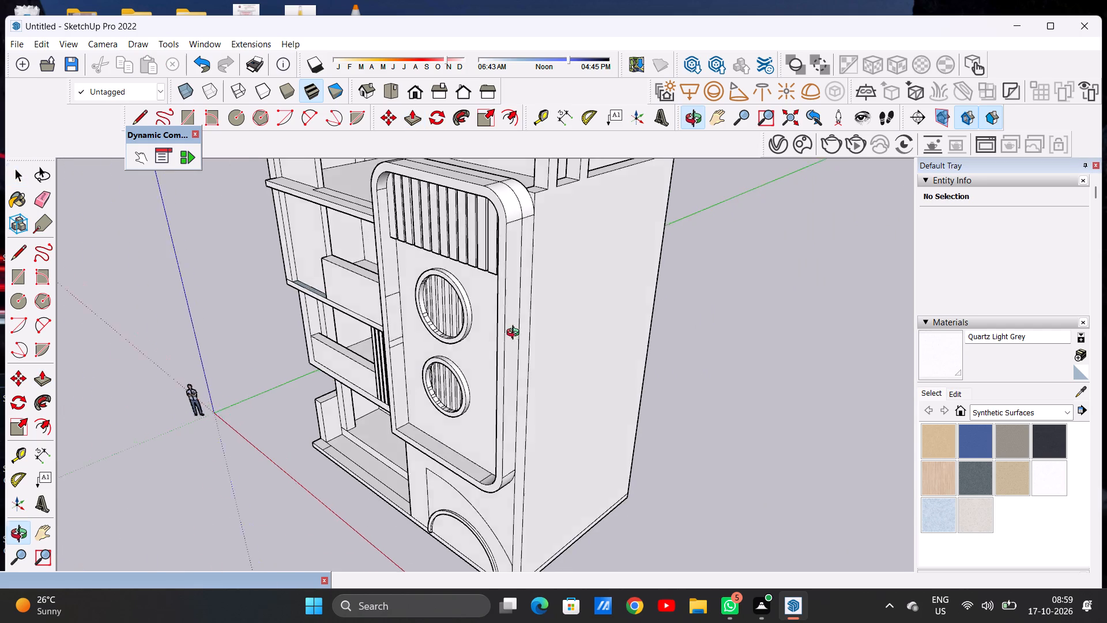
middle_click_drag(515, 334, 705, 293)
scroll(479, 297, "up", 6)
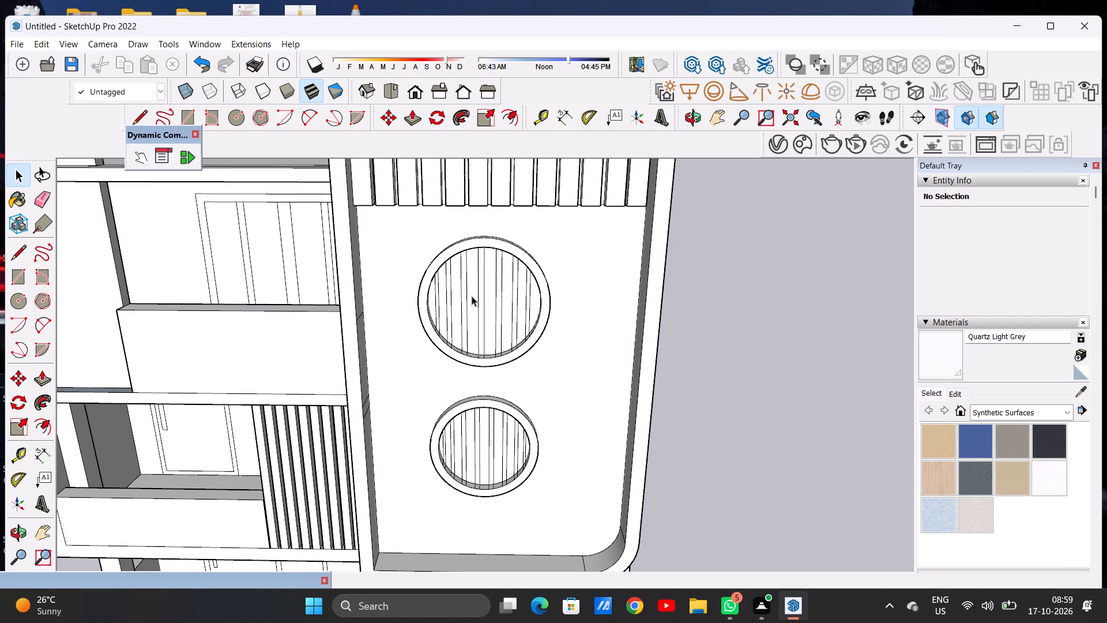
Push/Pull the two leftmost wide strips inside the upper circular window outward to the same depth as raised slats.
scroll(463, 295, "down", 11)
middle_click_drag(476, 284, 403, 311)
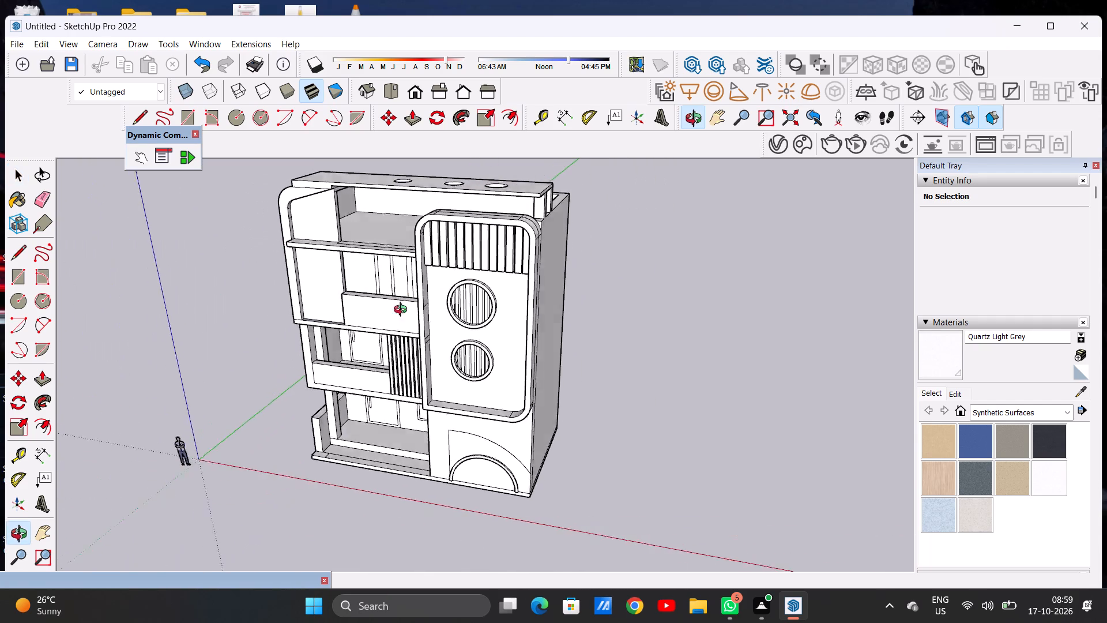
middle_click_drag(403, 311, 381, 333)
scroll(441, 298, "up", 14)
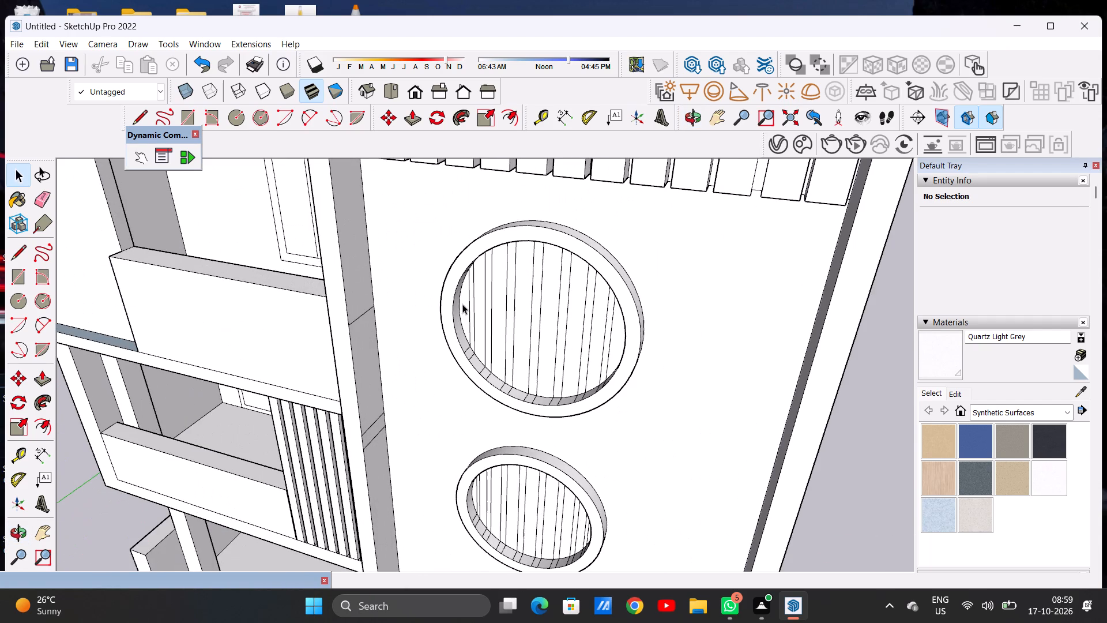
key("p")
scroll(460, 298, "up", 9)
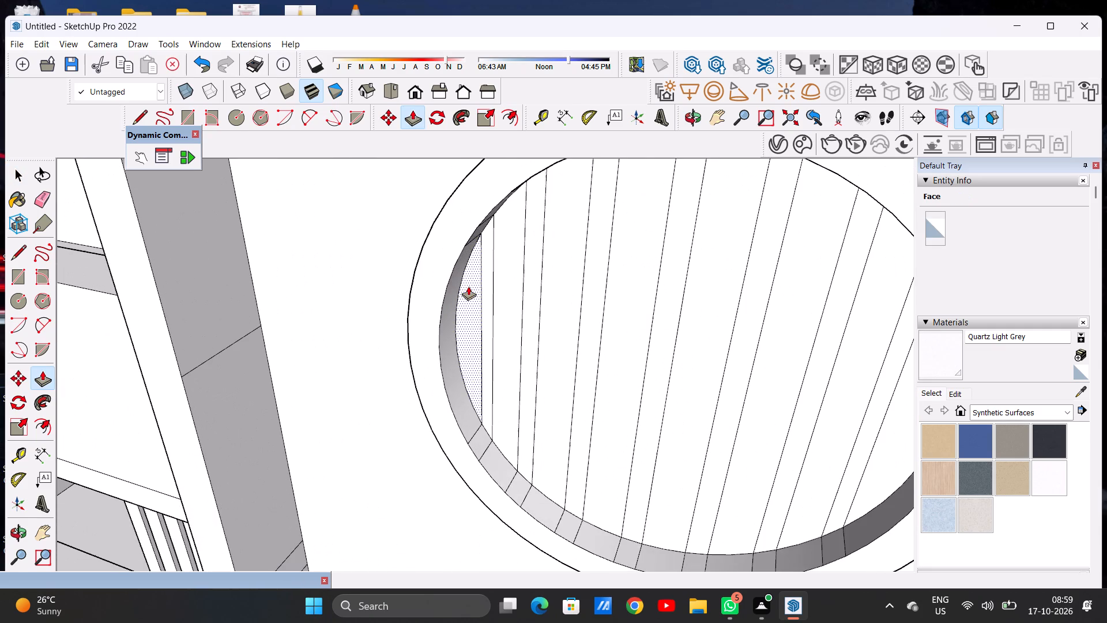
left_click(470, 286)
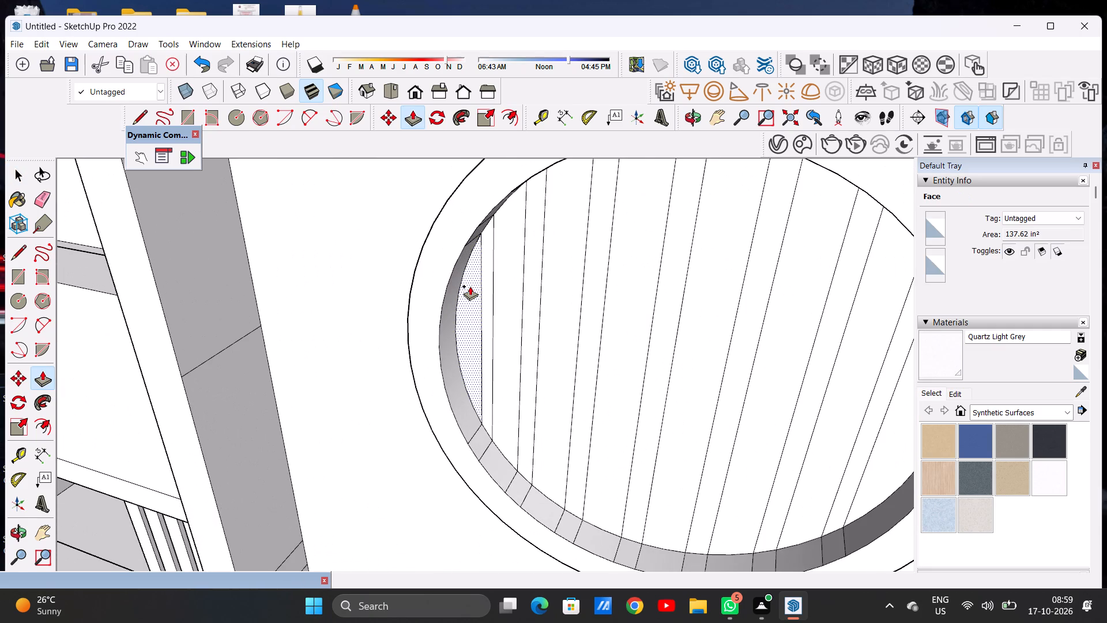
left_click(461, 294)
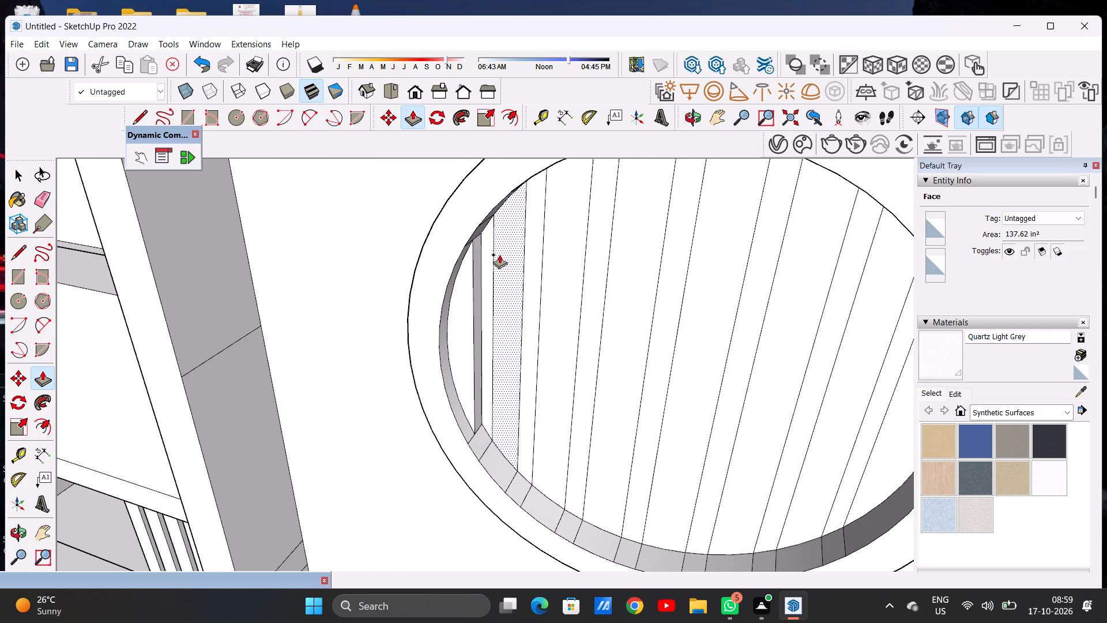
left_click(506, 236)
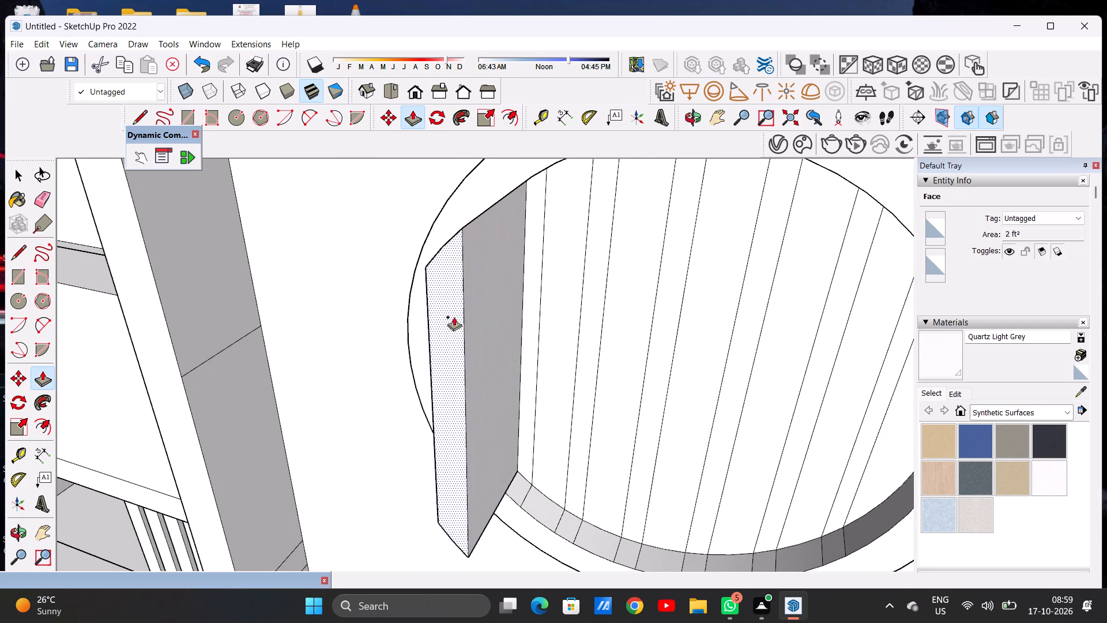
middle_click_drag(519, 282, 641, 261)
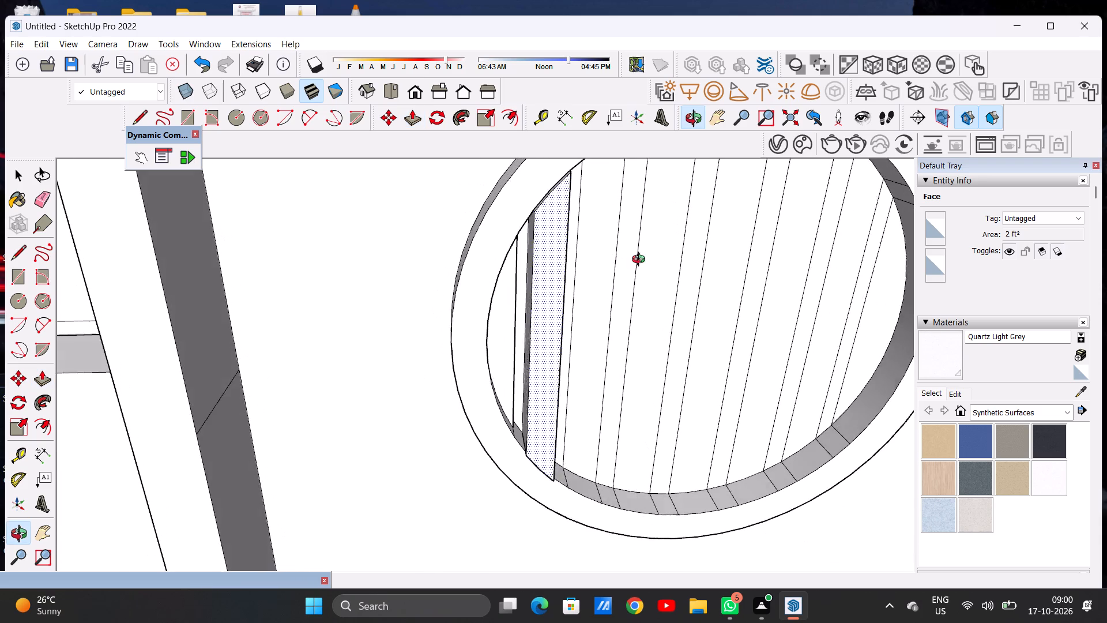
middle_click_drag(641, 261, 644, 260)
left_click(513, 301)
Push/Pull the next three wide strips of the upper circular window outward, level with the slats already raised.
scroll(498, 323, "down", 8)
middle_click_drag(548, 329, 569, 375)
scroll(551, 272, "up", 10)
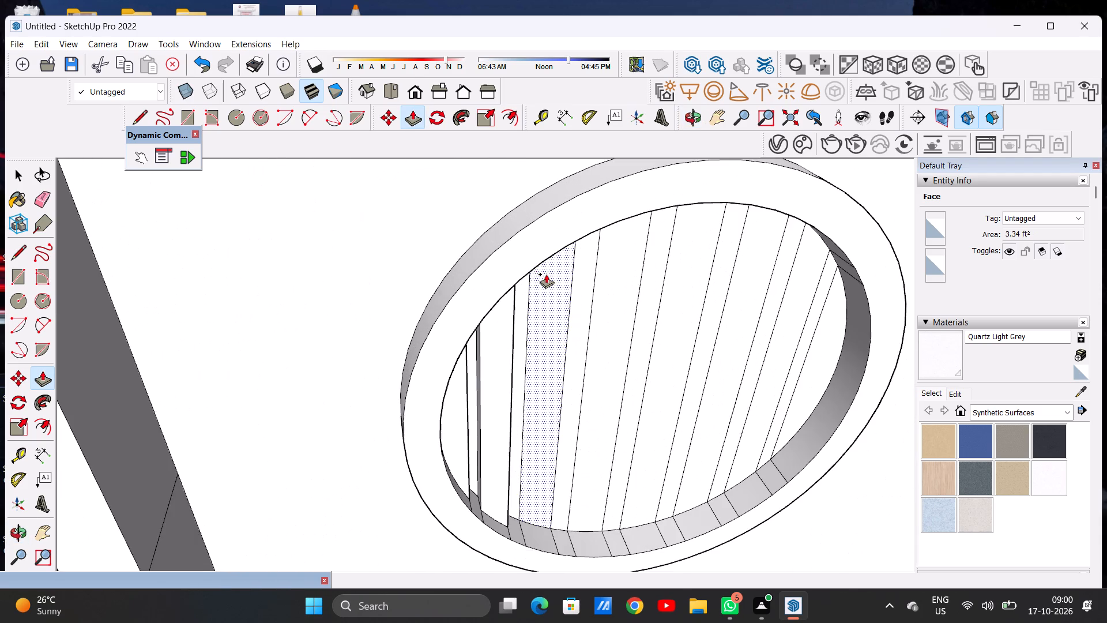
left_click(544, 289)
left_click(498, 337)
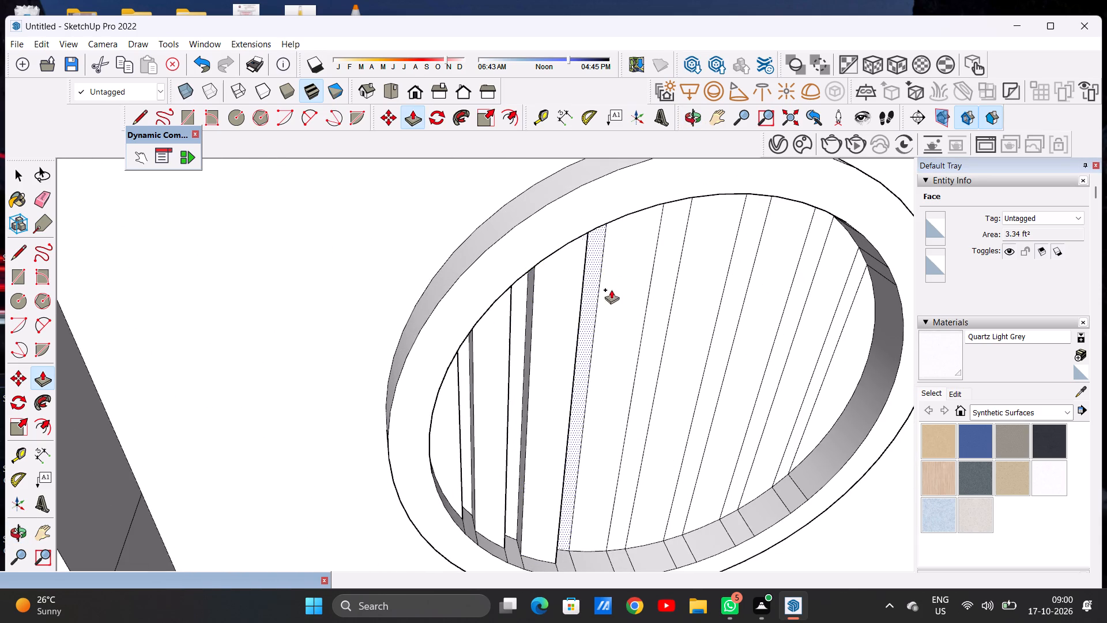
left_click(615, 268)
left_click(564, 321)
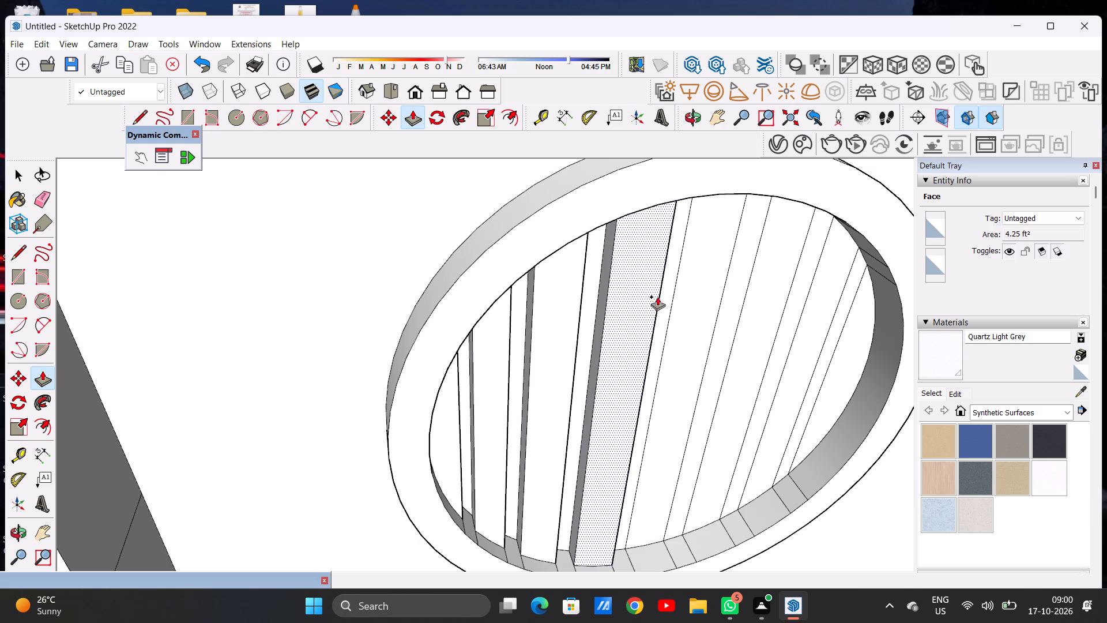
left_click(698, 257)
left_click(638, 314)
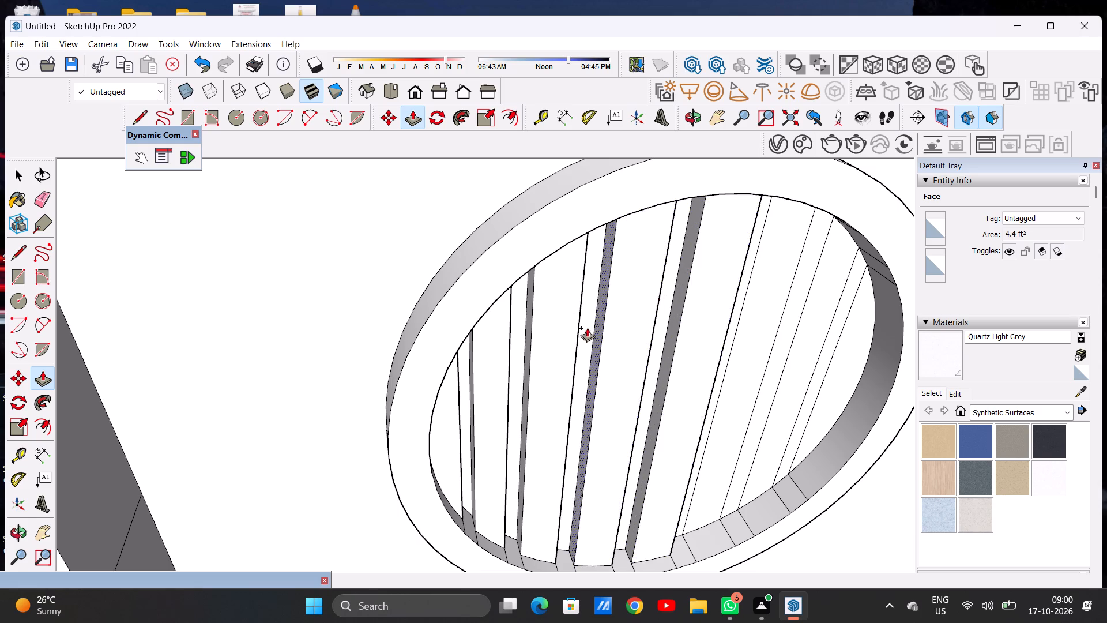
Push/Pull the last three wide strips at the upper circular window's right side outward, flush with its other slats.
scroll(585, 330, "down", 9)
scroll(675, 298, "up", 12)
left_click(651, 311)
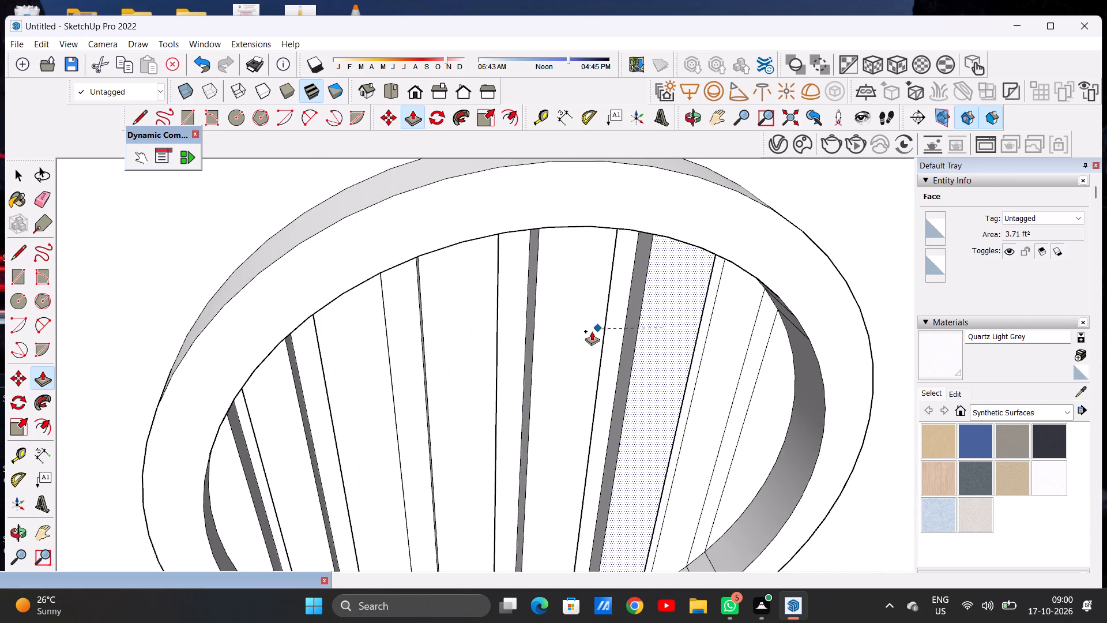
left_click(585, 339)
left_click(722, 322)
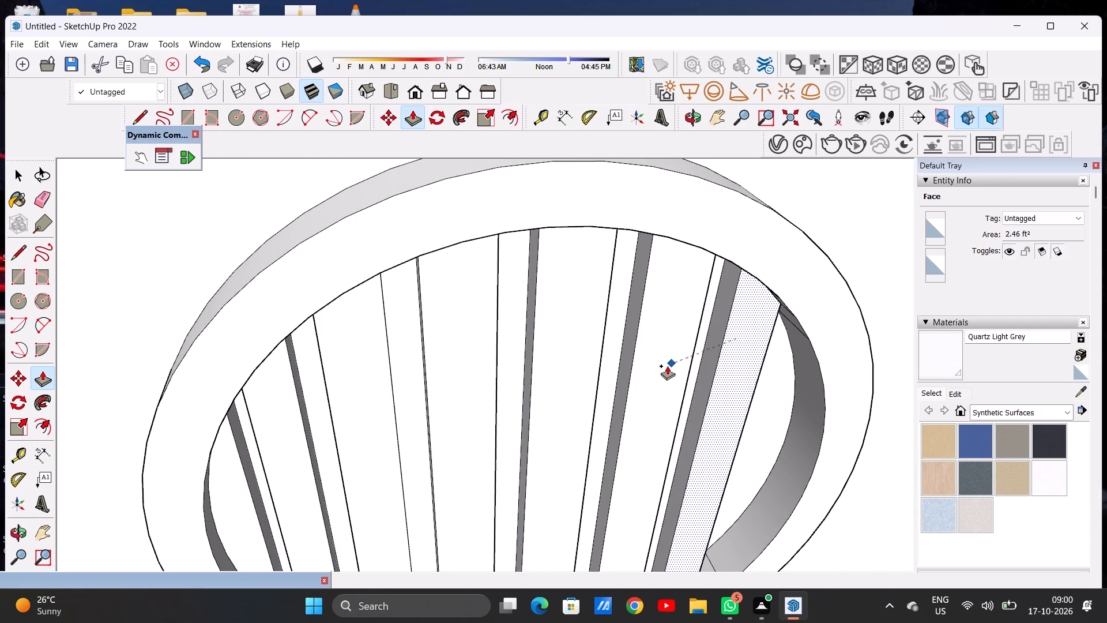
left_click(667, 366)
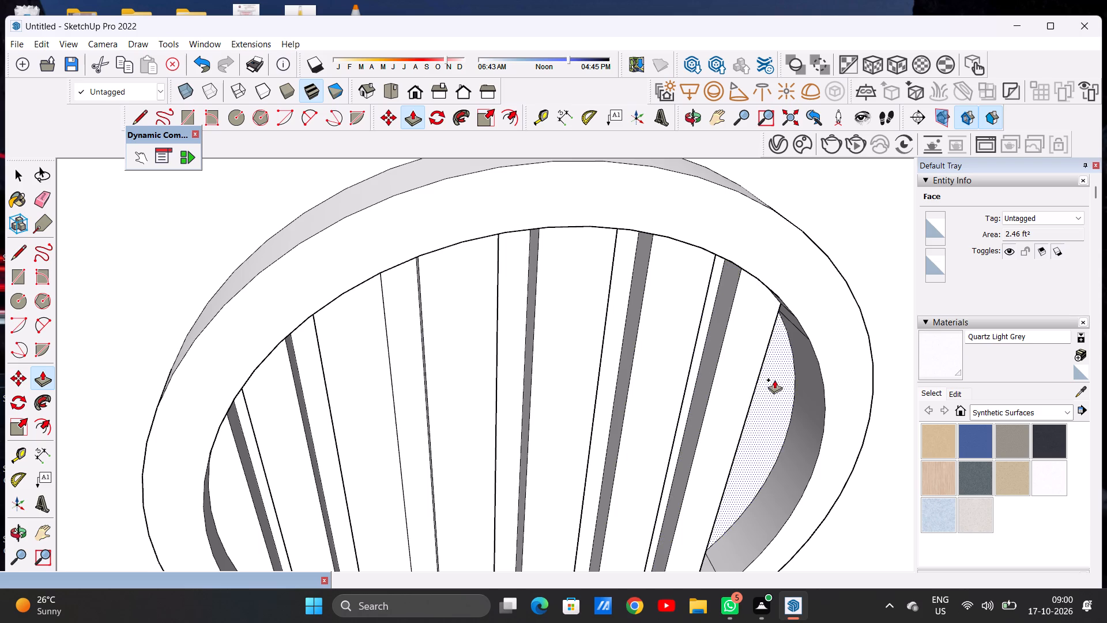
left_click(774, 382)
left_click(736, 402)
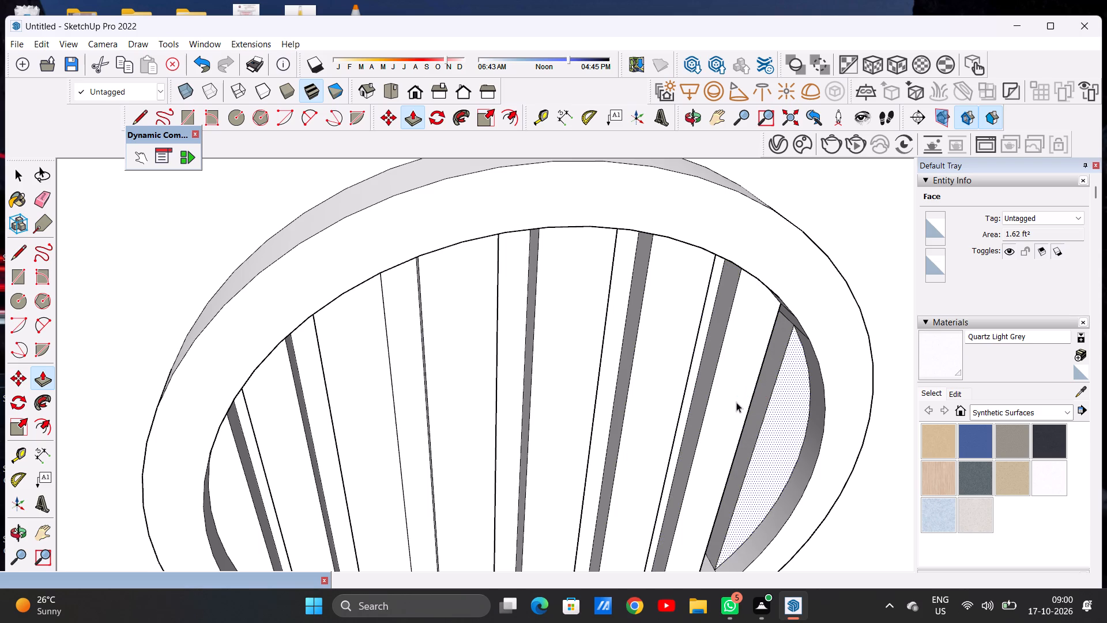
key("space")
Examine the upper circular window's raised slats up close and against the whole front panel.
scroll(578, 346, "down", 20)
scroll(578, 346, "down", 10)
middle_click_drag(537, 414, 525, 407)
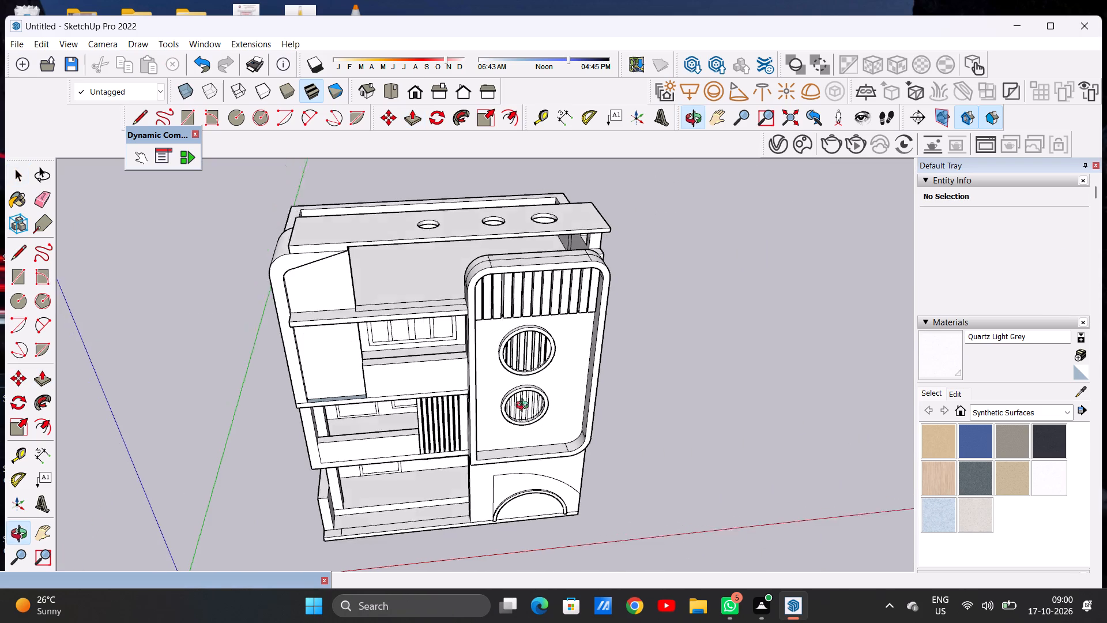
middle_click_drag(525, 407, 468, 317)
scroll(530, 333, "up", 13)
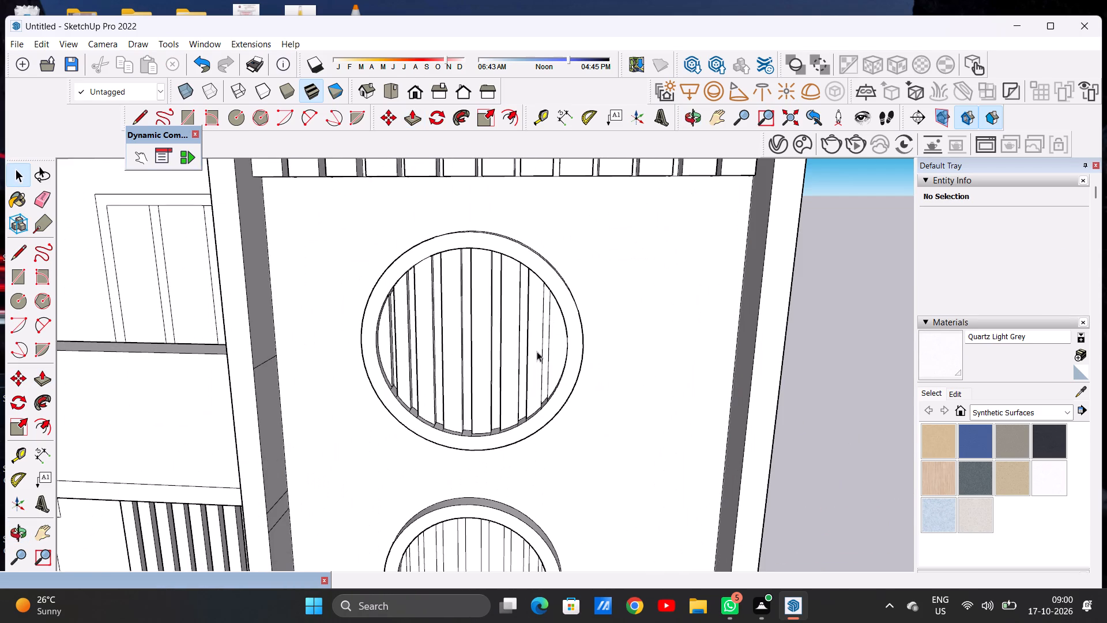
scroll(454, 337, "down", 7)
scroll(517, 331, "up", 7)
scroll(512, 325, "down", 4)
scroll(512, 325, "up", 1)
scroll(512, 325, "down", 7)
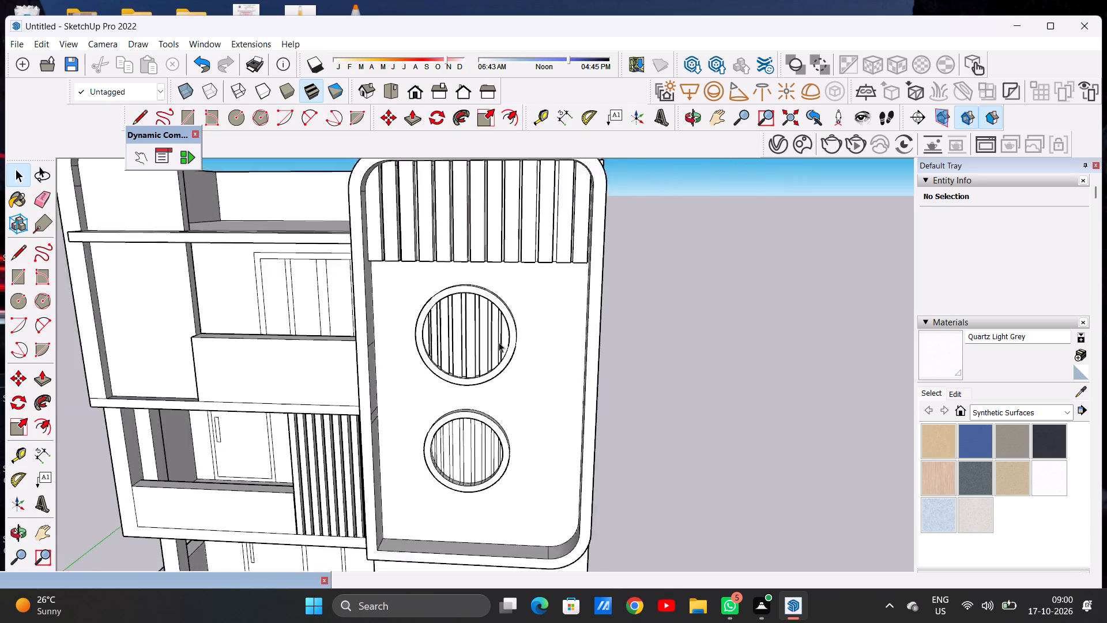
scroll(499, 342, "down", 2)
scroll(485, 408, "up", 3)
scroll(487, 418, "down", 1)
scroll(487, 418, "up", 3)
Push/Pull the narrow leftmost segment inside the lower circular window's ring frame slightly outward as its first slat.
middle_click_drag(491, 380, 476, 406)
scroll(407, 444, "up", 7)
middle_click_drag(509, 362, 456, 403)
scroll(450, 403, "up", 4)
key("p")
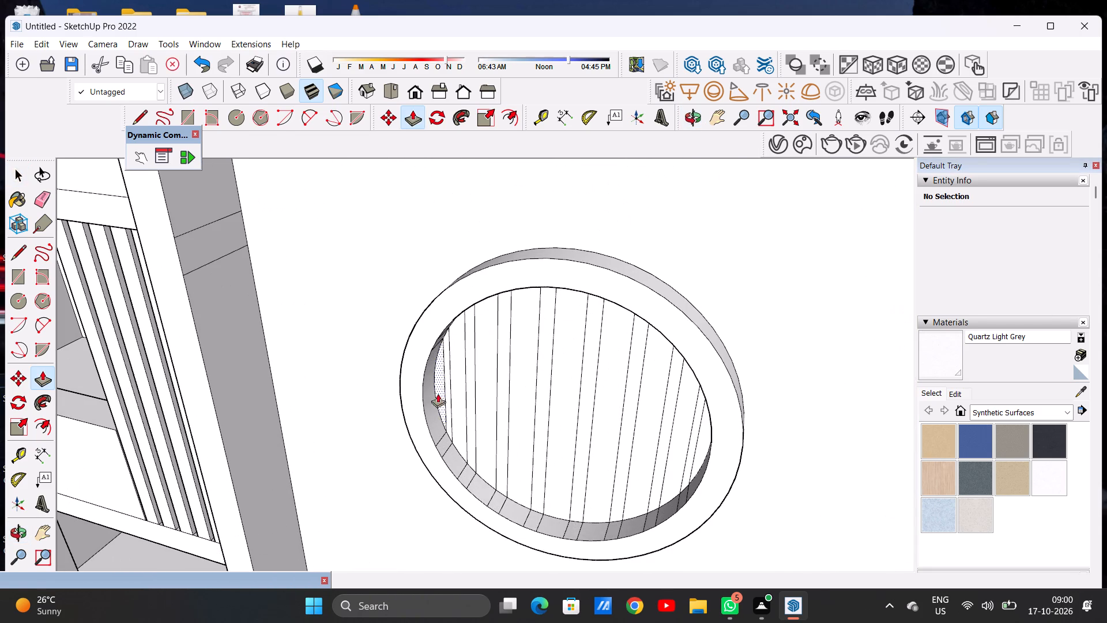
scroll(436, 377, "up", 3)
left_click(442, 377)
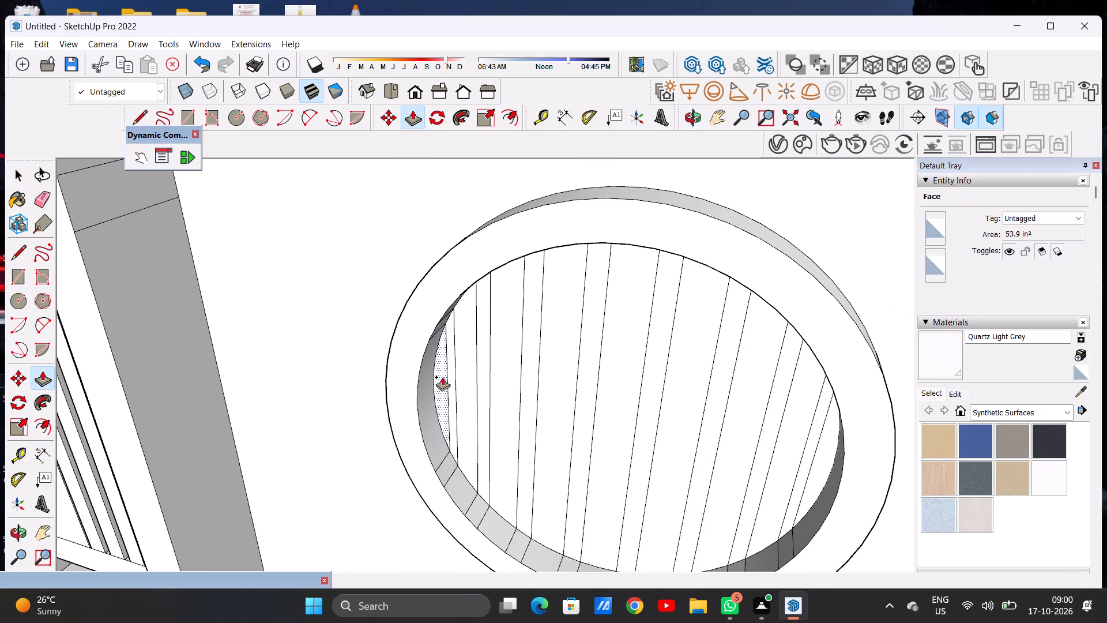
left_click(434, 389)
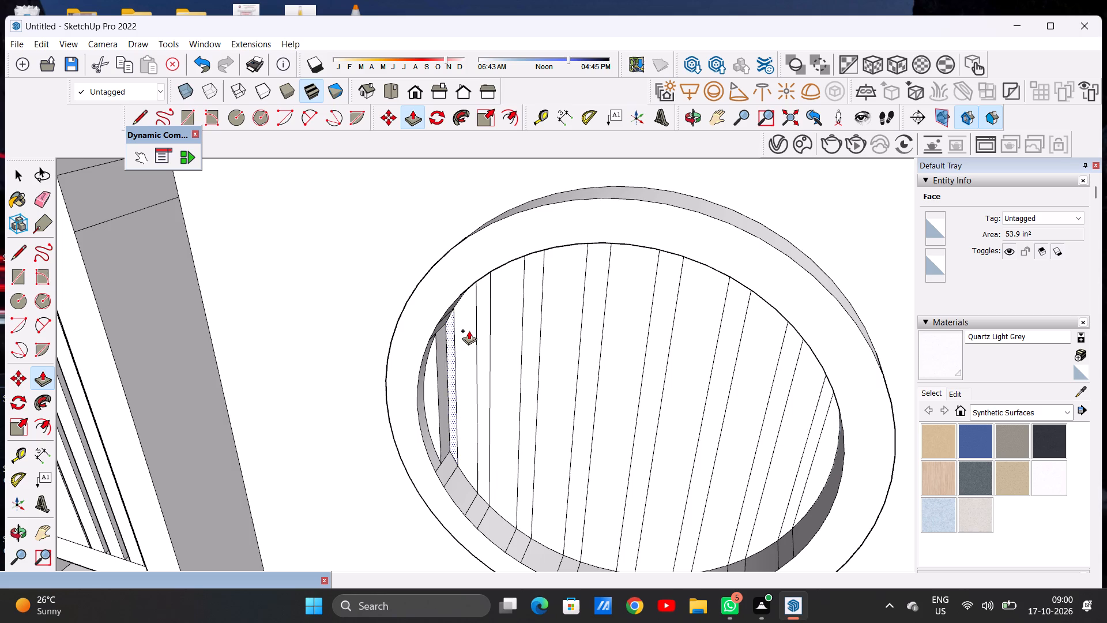
Push/Pull the second and third wide strips of the lower circular window outward, level with its first slat.
left_click(468, 329)
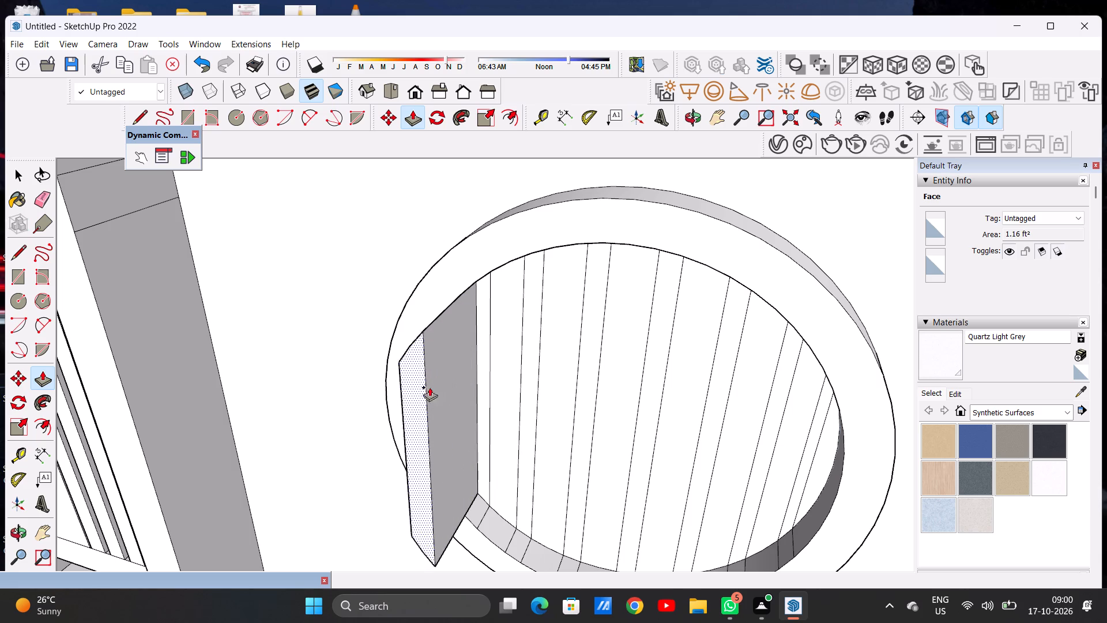
key("space")
scroll(436, 364, "down", 6)
scroll(450, 381, "up", 1)
middle_click_drag(469, 384, 483, 385)
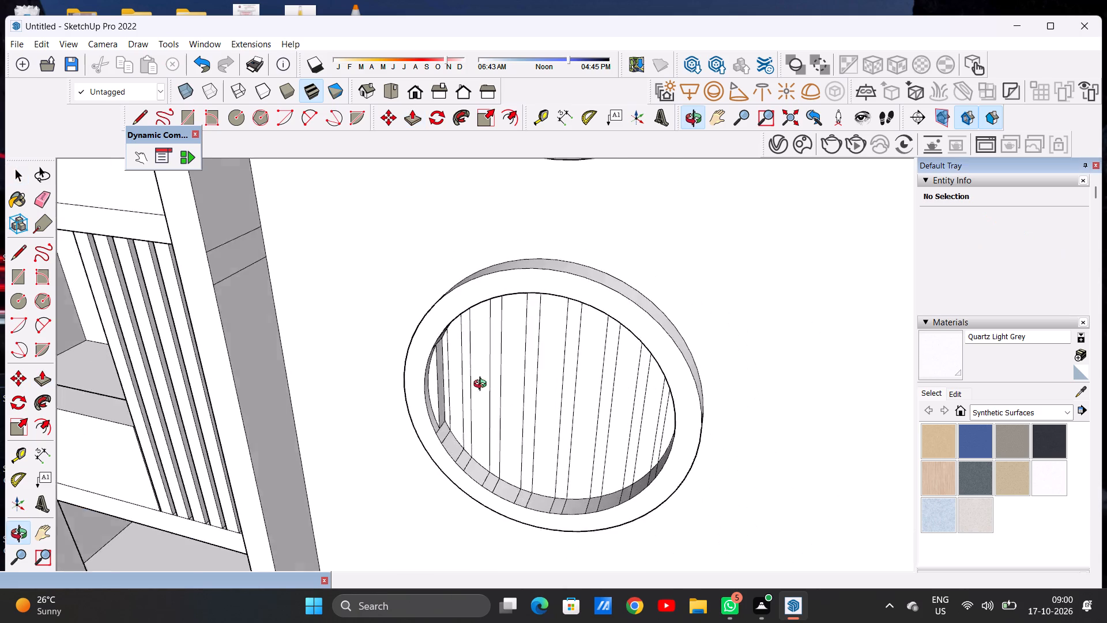
middle_click_drag(483, 385, 585, 392)
scroll(489, 381, "up", 6)
key("p")
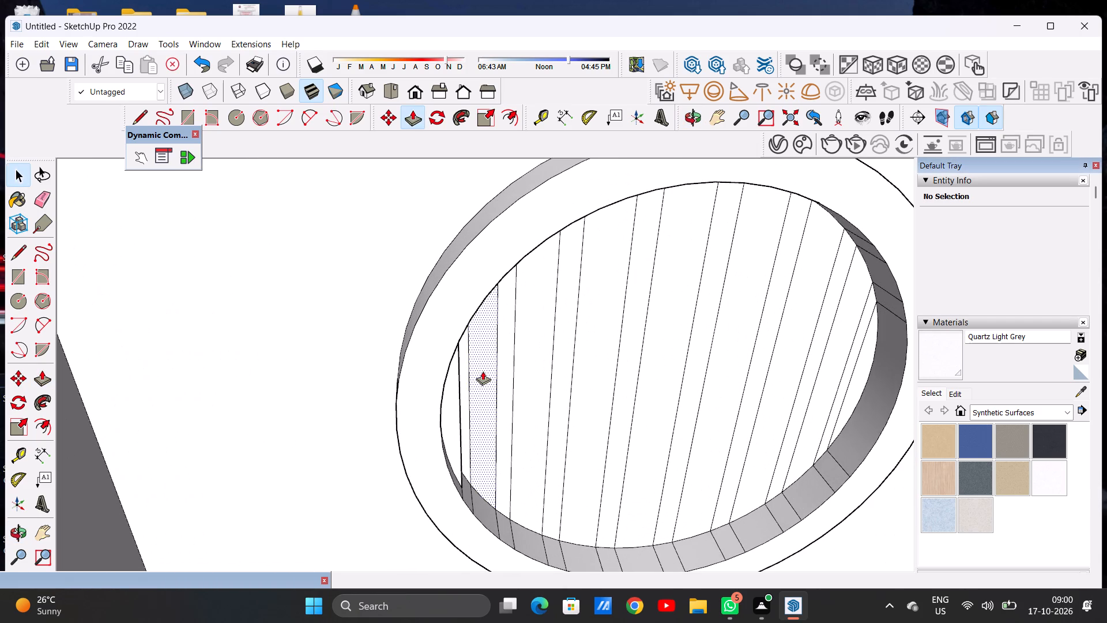
left_click(481, 358)
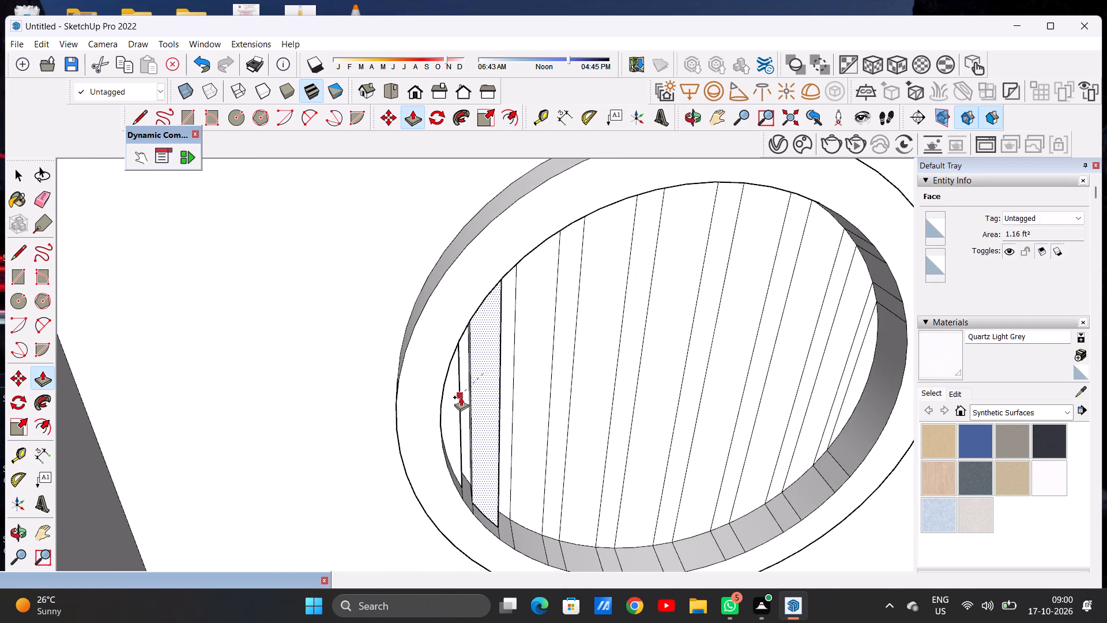
left_click(457, 403)
left_click(533, 322)
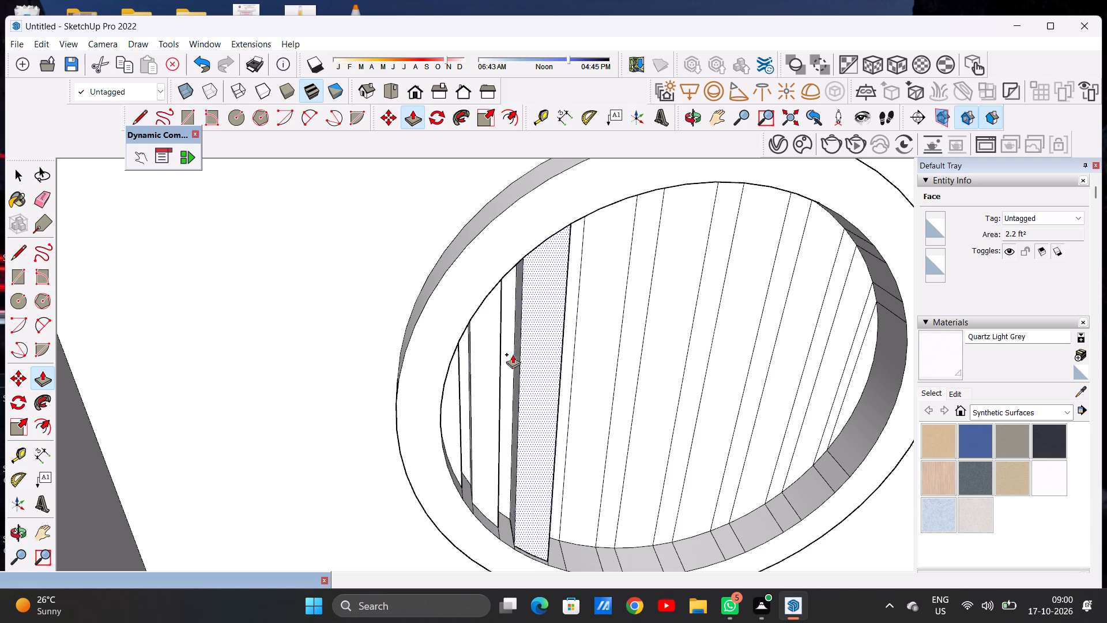
left_click(496, 368)
Push/Pull the three middle wide strips of the lower circular window outward, matching the depth of the neighbouring slats.
scroll(456, 385, "down", 12)
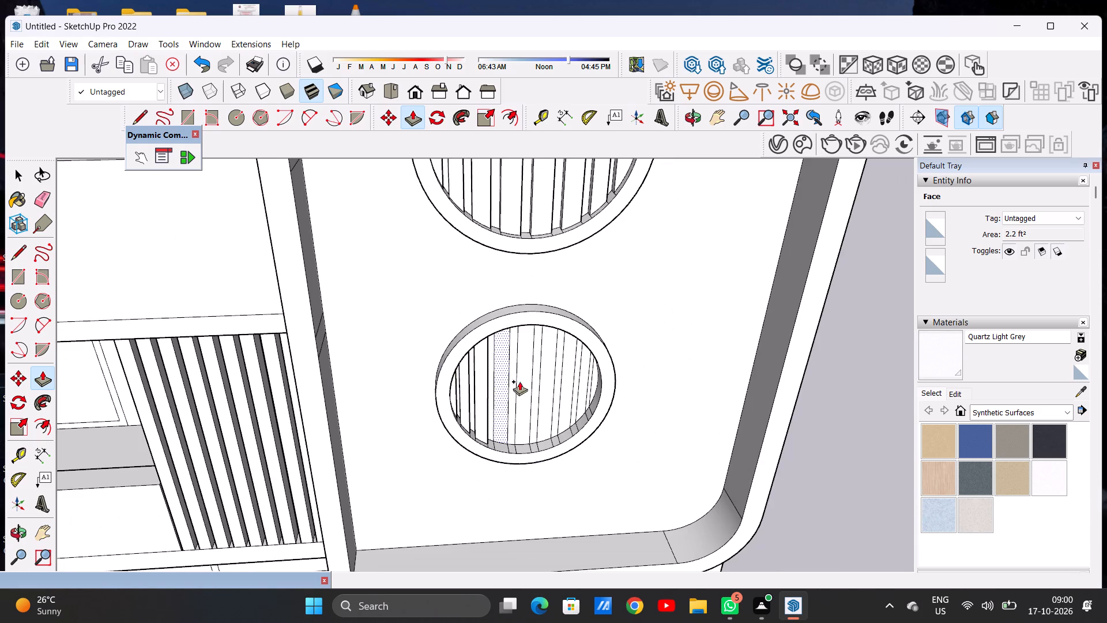
middle_click_drag(499, 408, 469, 476)
scroll(496, 392, "up", 11)
left_click(495, 365)
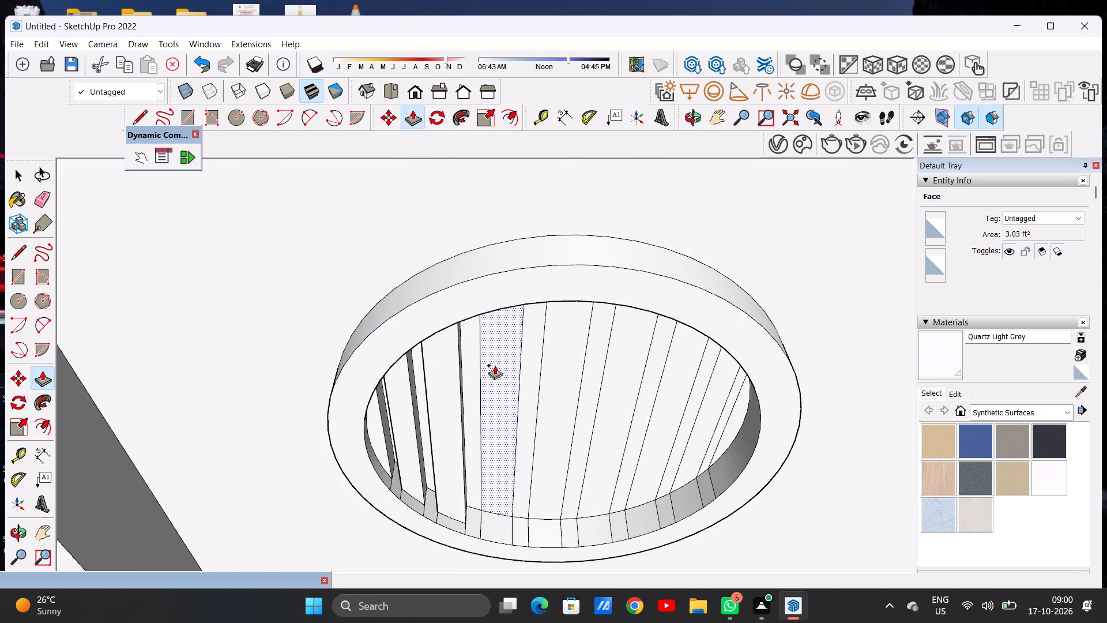
left_click(454, 389)
left_click(562, 326)
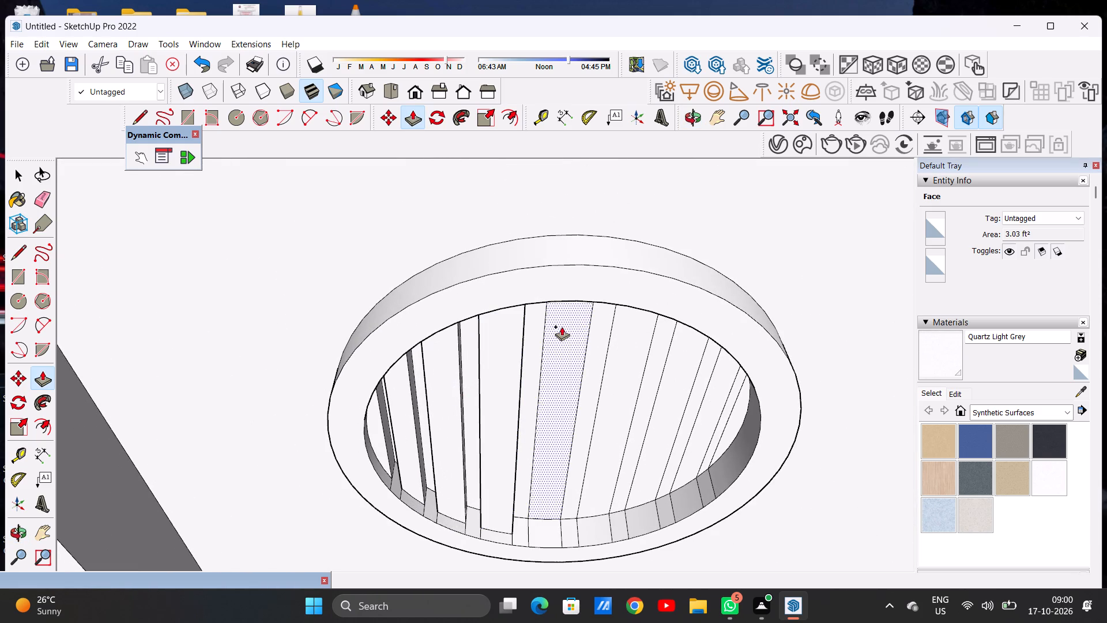
left_click(520, 378)
left_click(620, 359)
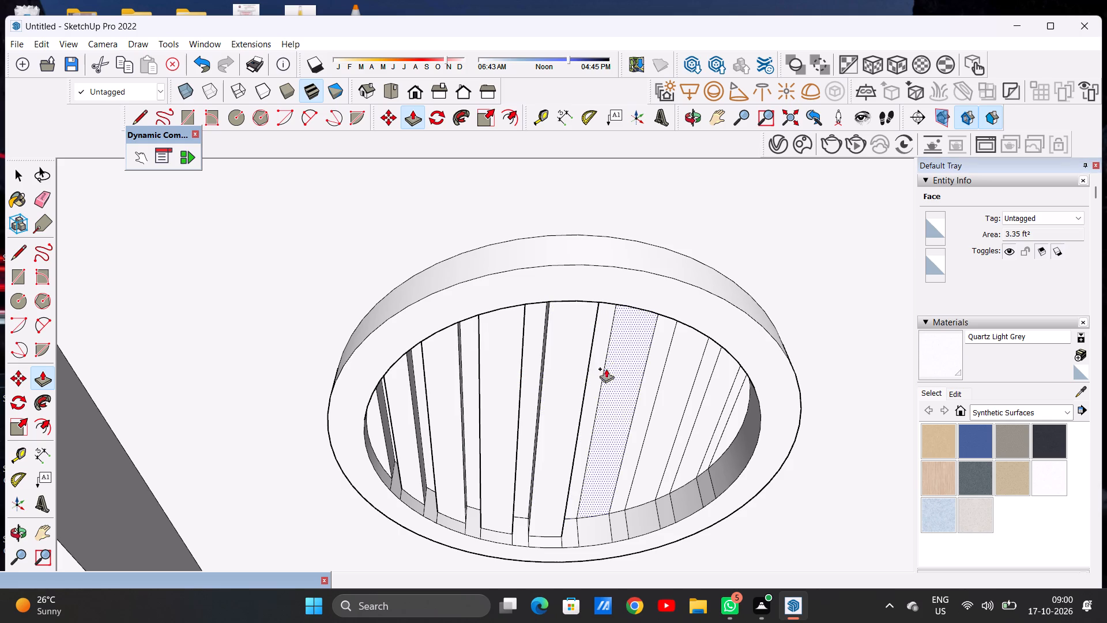
left_click(570, 389)
Push/Pull the last three wide strips at the lower circular window's right side outward, flush with its other slats.
left_click(672, 376)
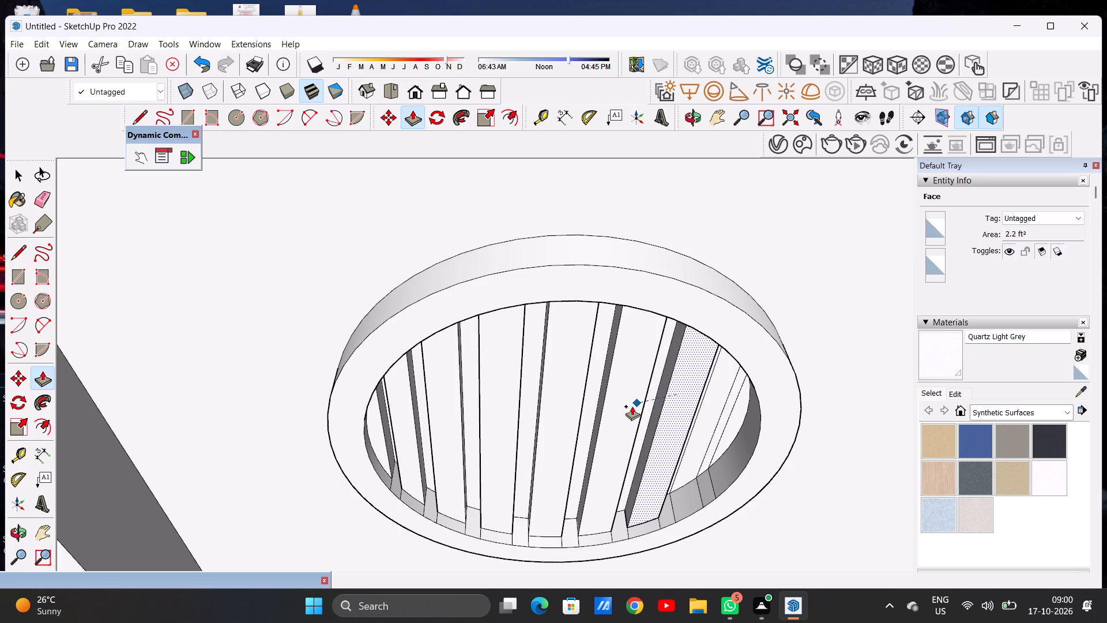
left_click(630, 408)
left_click(711, 395)
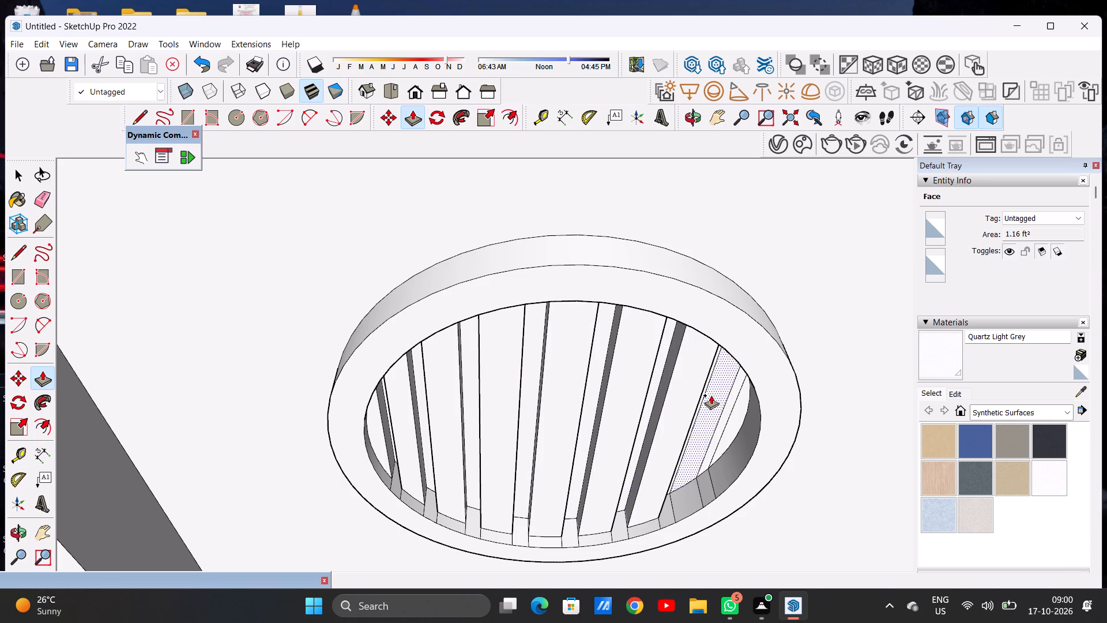
left_click(685, 415)
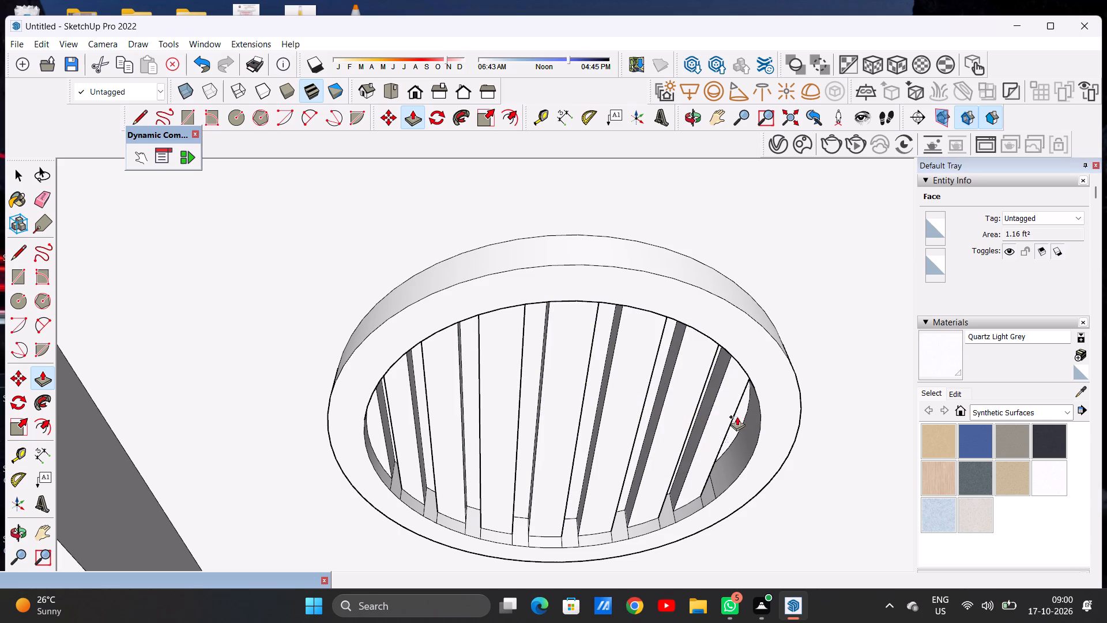
left_click(737, 416)
left_click(717, 434)
key("space")
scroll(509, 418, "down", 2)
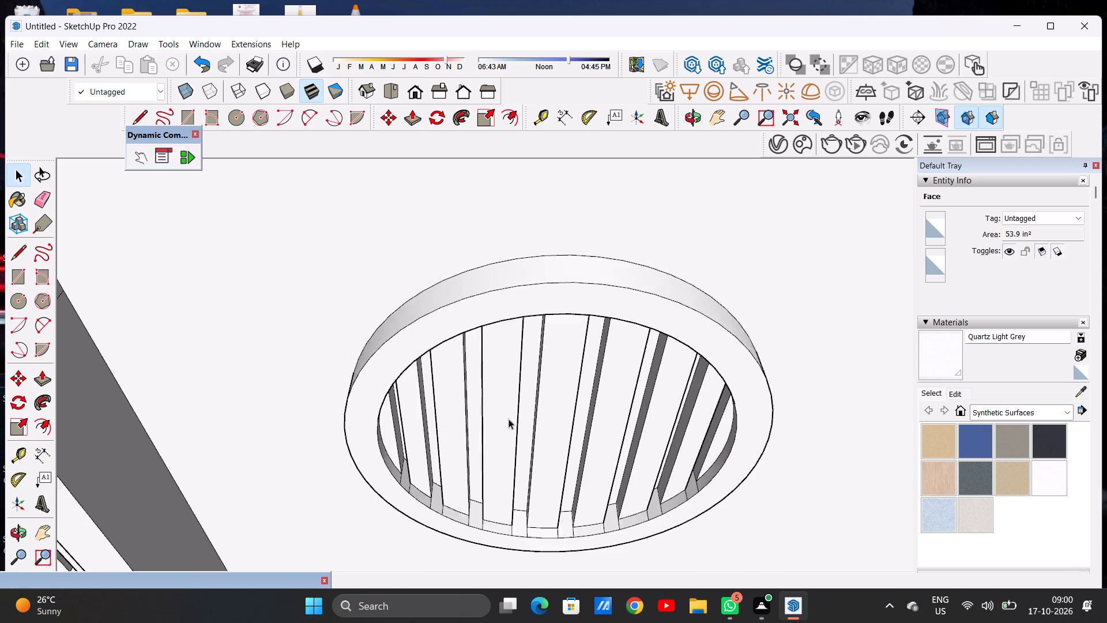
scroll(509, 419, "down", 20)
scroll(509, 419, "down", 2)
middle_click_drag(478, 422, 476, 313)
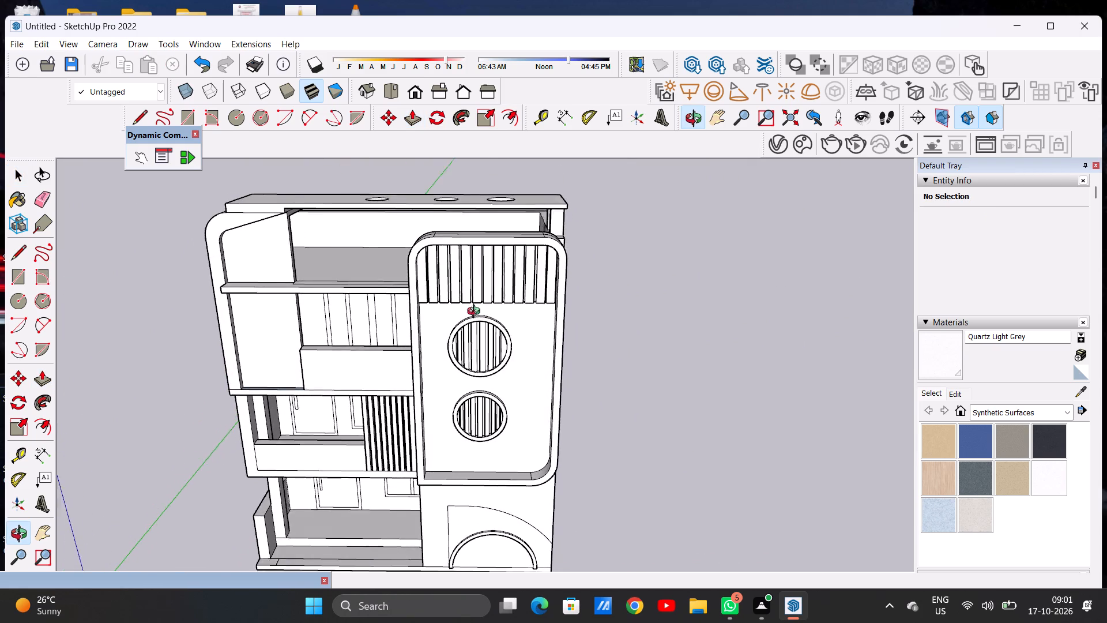
Examine the whole facade from the front and both sides, including the circular windows, balconies and ground-floor arch.
middle_click_drag(476, 313, 480, 307)
scroll(483, 343, "down", 10)
scroll(488, 407, "up", 7)
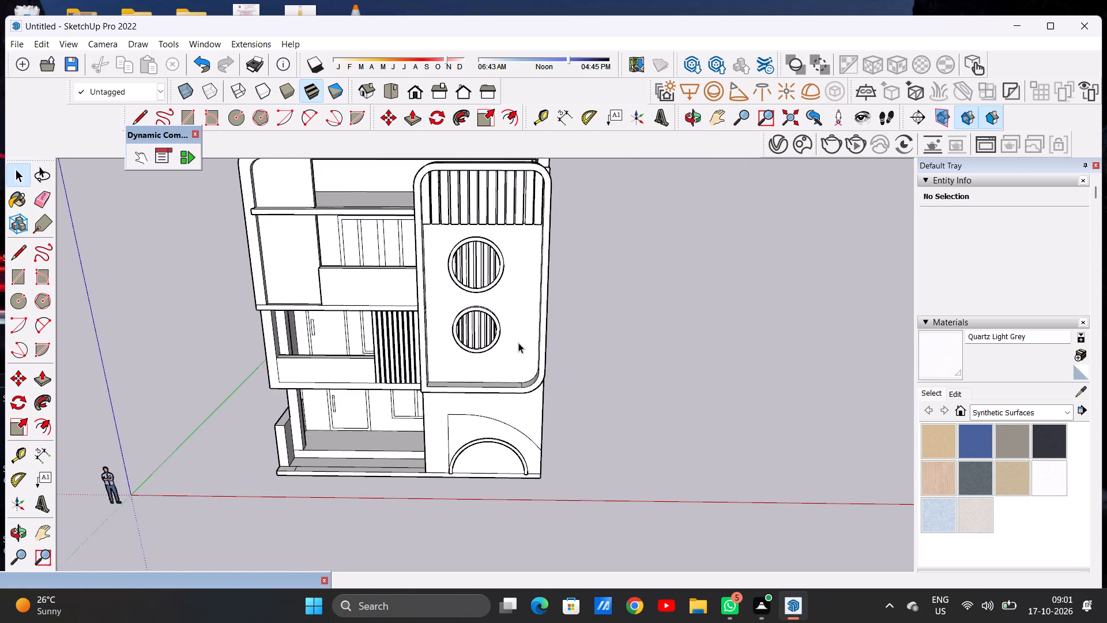
scroll(517, 338, "down", 6)
scroll(503, 416, "up", 7)
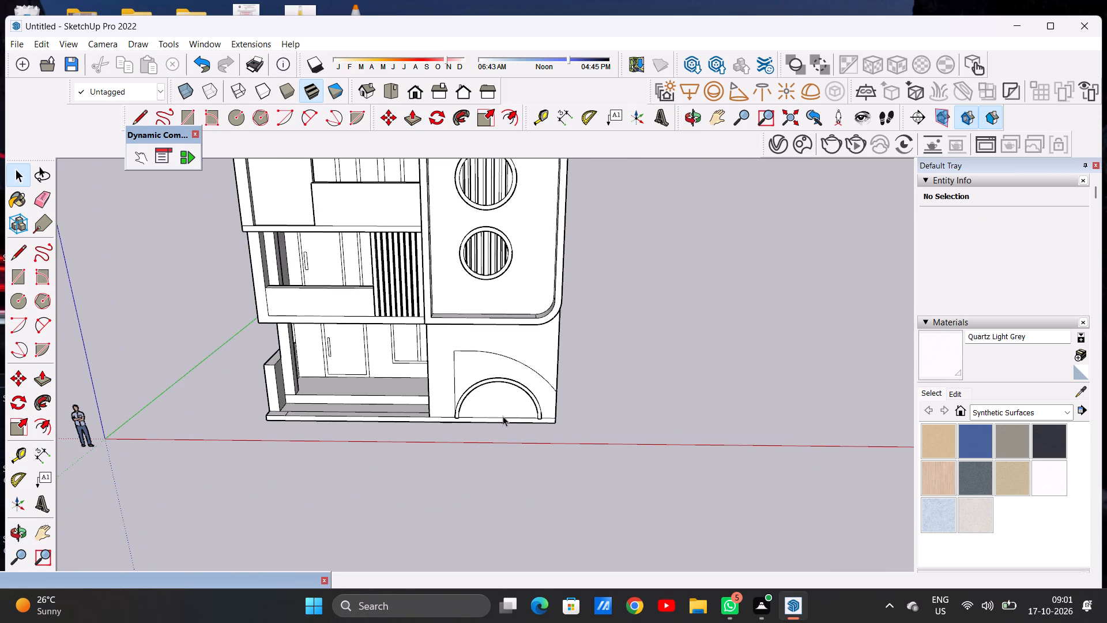
scroll(494, 386, "down", 5)
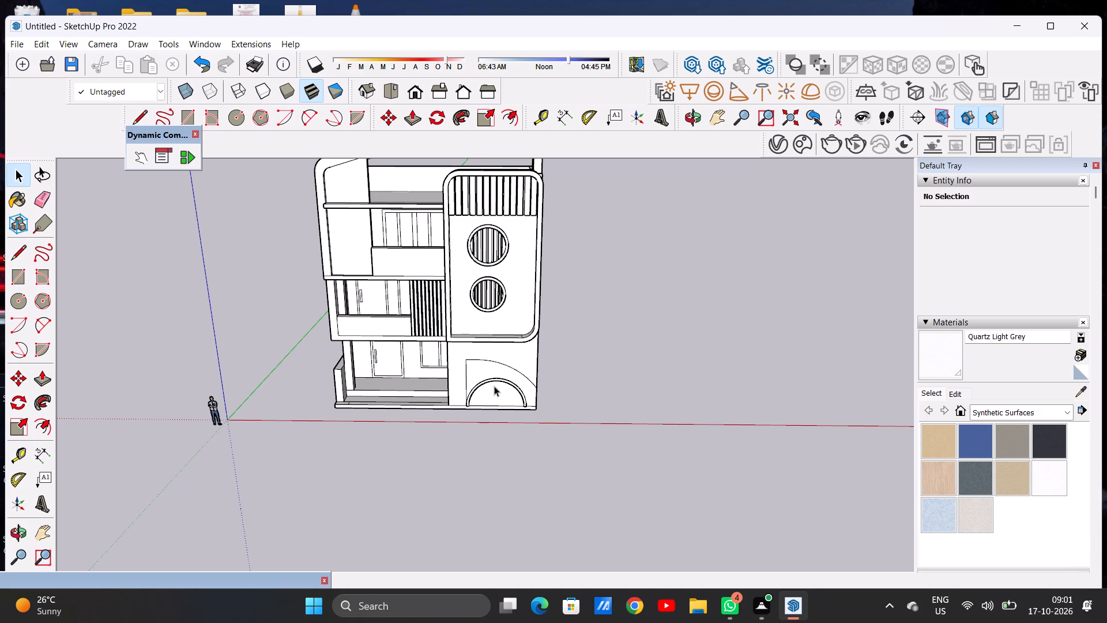
scroll(495, 381, "down", 8)
key("space")
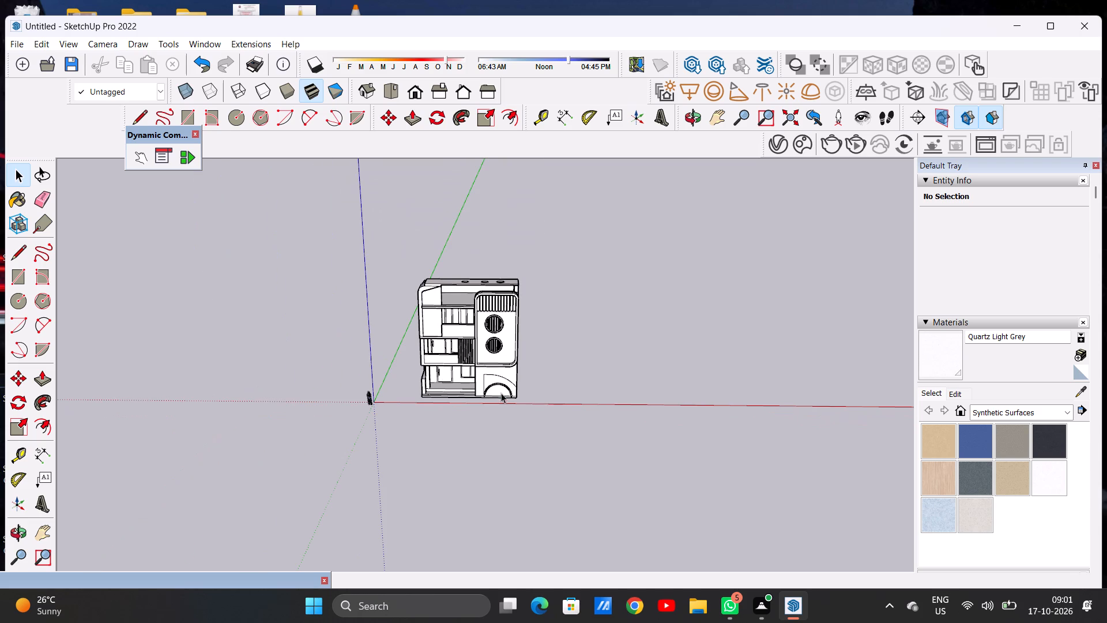
scroll(503, 396, "up", 20)
middle_click_drag(533, 365, 485, 397)
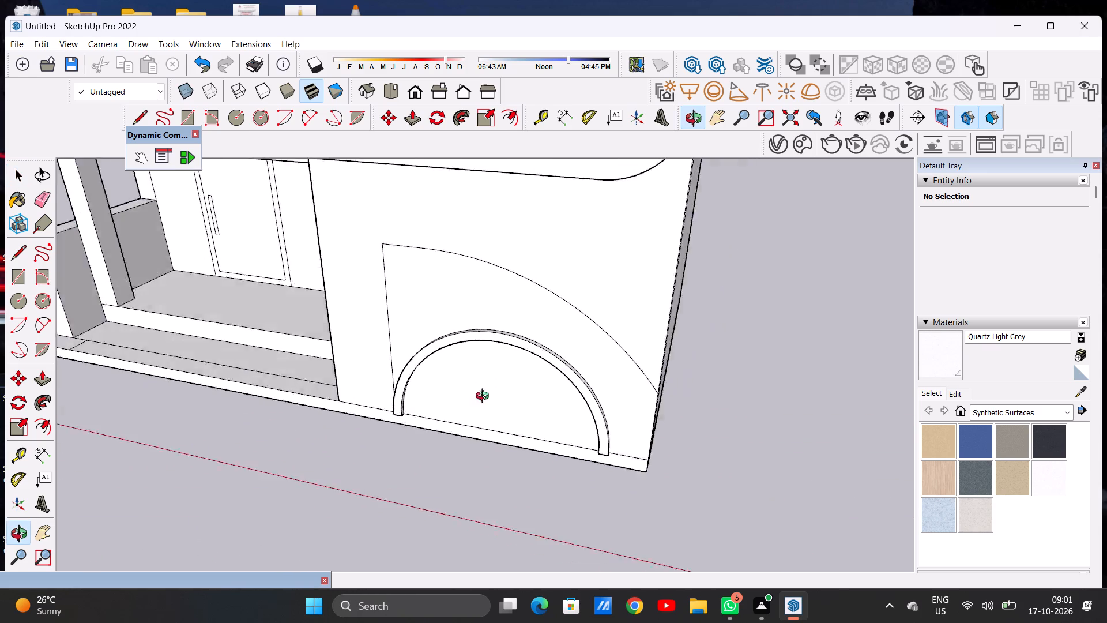
middle_click_drag(485, 397, 668, 364)
scroll(496, 411, "down", 17)
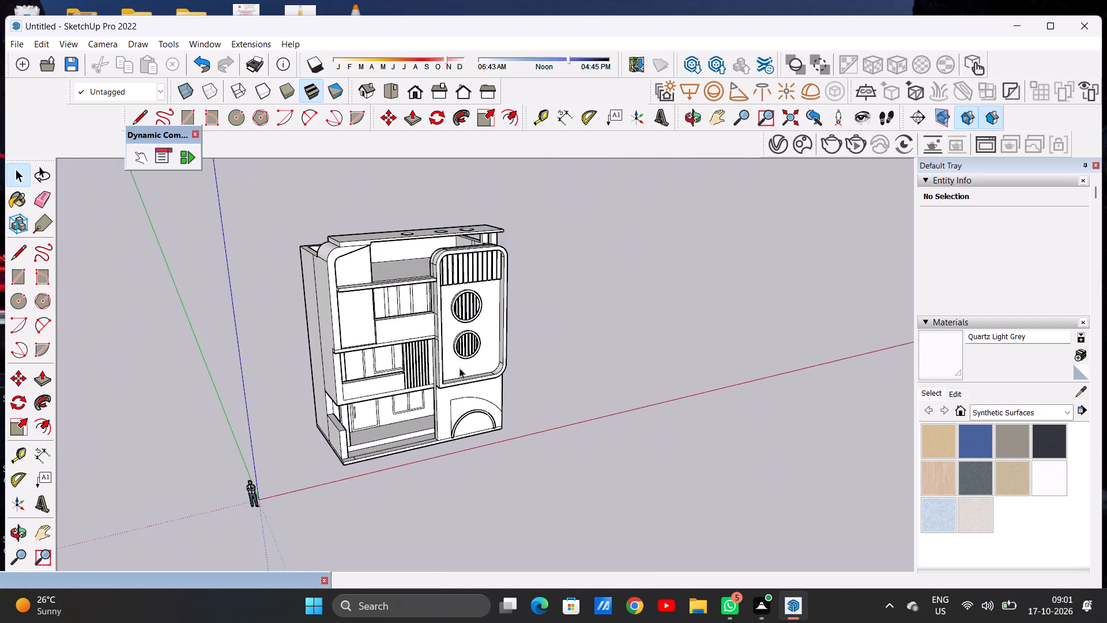
scroll(468, 287, "up", 3)
scroll(468, 287, "down", 1)
scroll(468, 287, "up", 2)
middle_click_drag(545, 309, 355, 343)
middle_click_drag(620, 273, 463, 294)
middle_click_drag(434, 316, 661, 253)
scroll(536, 315, "down", 4)
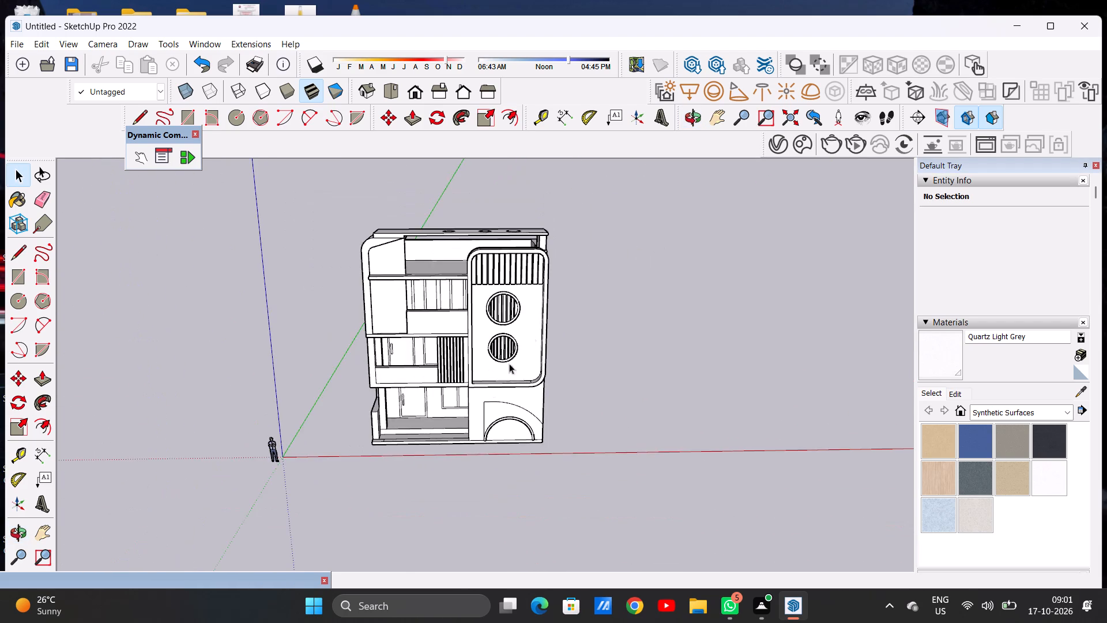
scroll(490, 386, "up", 4)
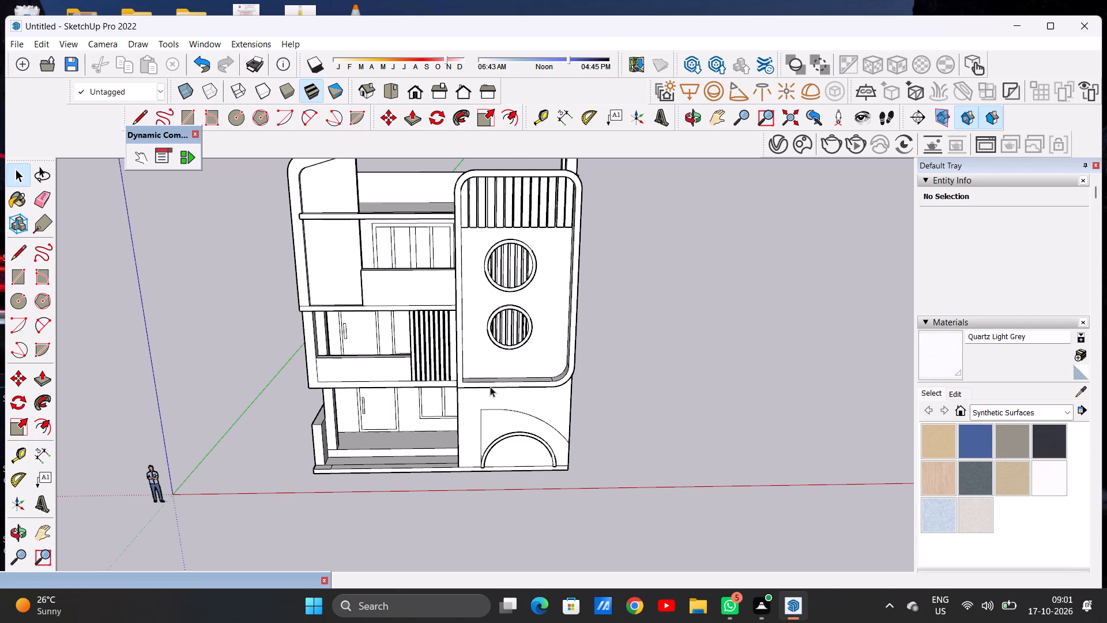
scroll(564, 400, "down", 5)
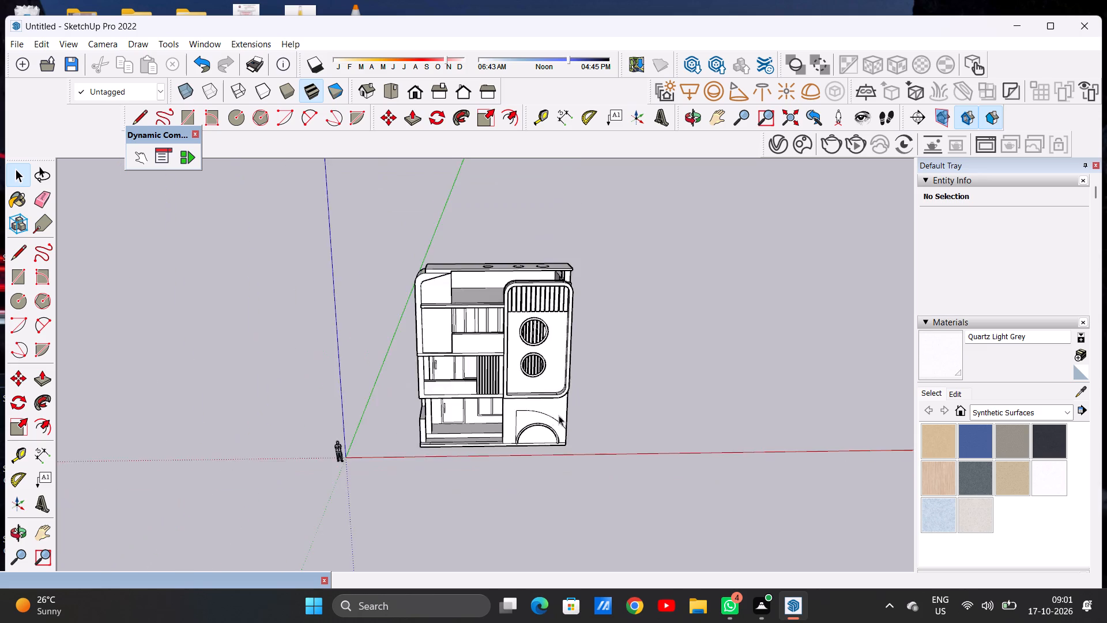
scroll(559, 415, "down", 7)
scroll(547, 372, "up", 12)
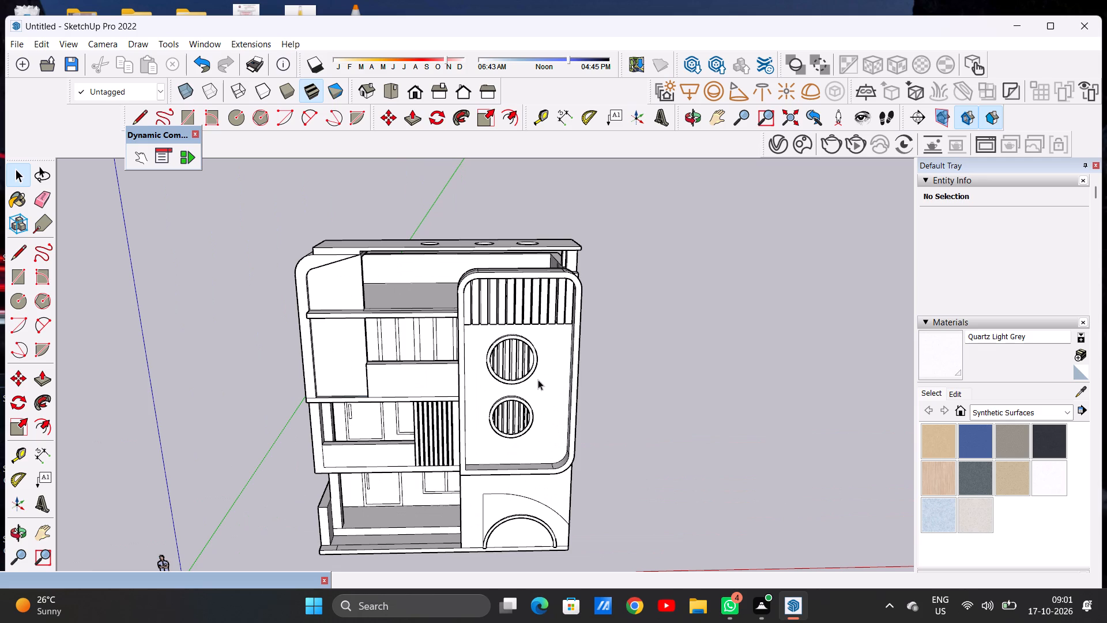
scroll(468, 315, "down", 9)
scroll(479, 363, "up", 5)
middle_click_drag(617, 294, 491, 314)
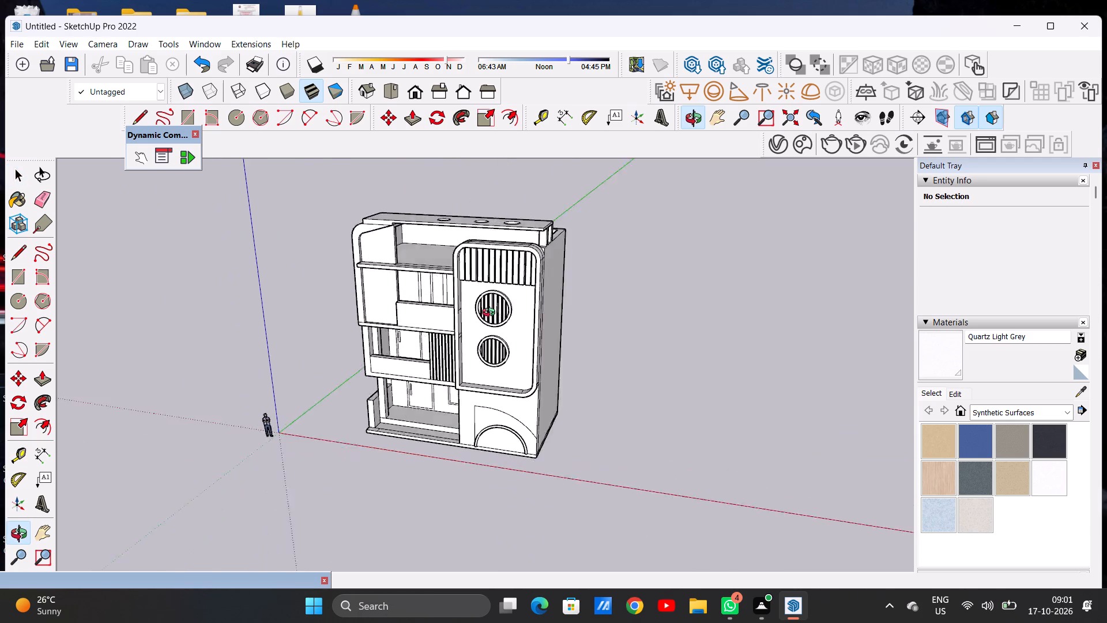
middle_click_drag(491, 314, 647, 276)
scroll(615, 317, "down", 6)
middle_click_drag(468, 337, 478, 319)
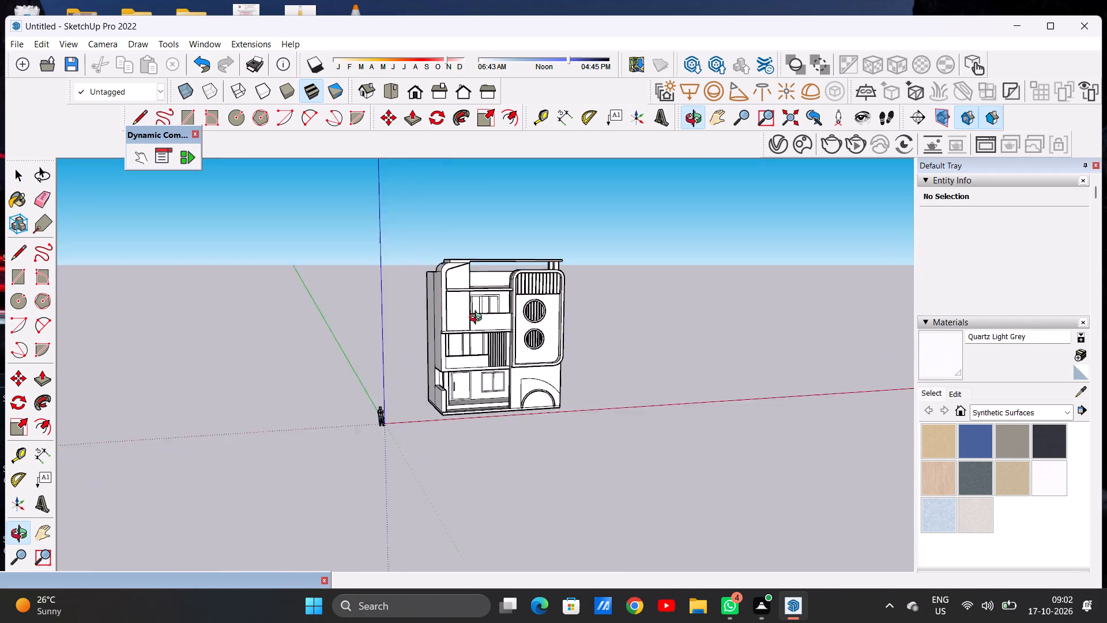
middle_click_drag(478, 319, 385, 321)
scroll(509, 324, "up", 2)
scroll(510, 324, "down", 1)
scroll(510, 324, "up", 9)
middle_click_drag(602, 371, 530, 371)
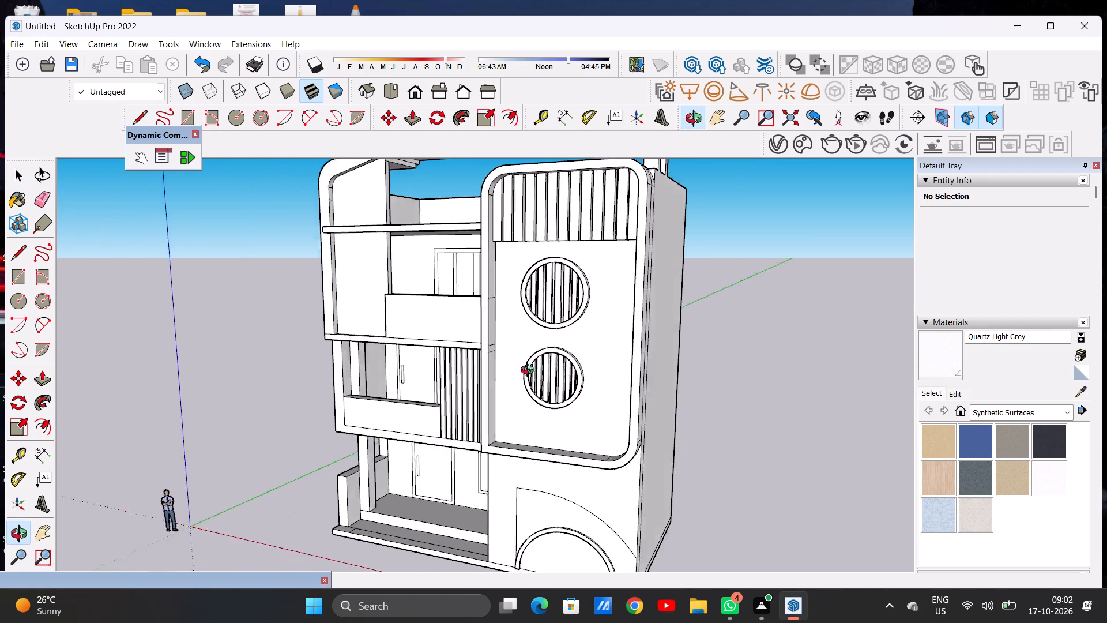
middle_click_drag(530, 371, 508, 371)
scroll(541, 393, "up", 13)
scroll(522, 358, "down", 14)
middle_click_drag(506, 355, 617, 355)
scroll(603, 357, "down", 14)
scroll(596, 433, "up", 7)
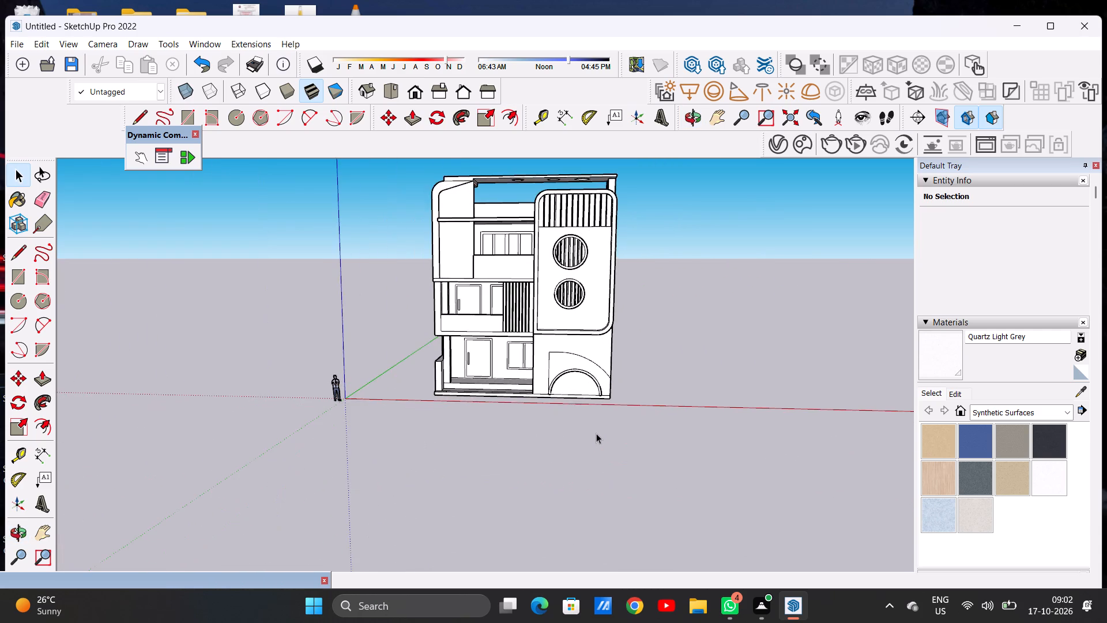
scroll(562, 406, "down", 3)
scroll(582, 364, "up", 5)
scroll(548, 397, "down", 4)
scroll(547, 337, "up", 3)
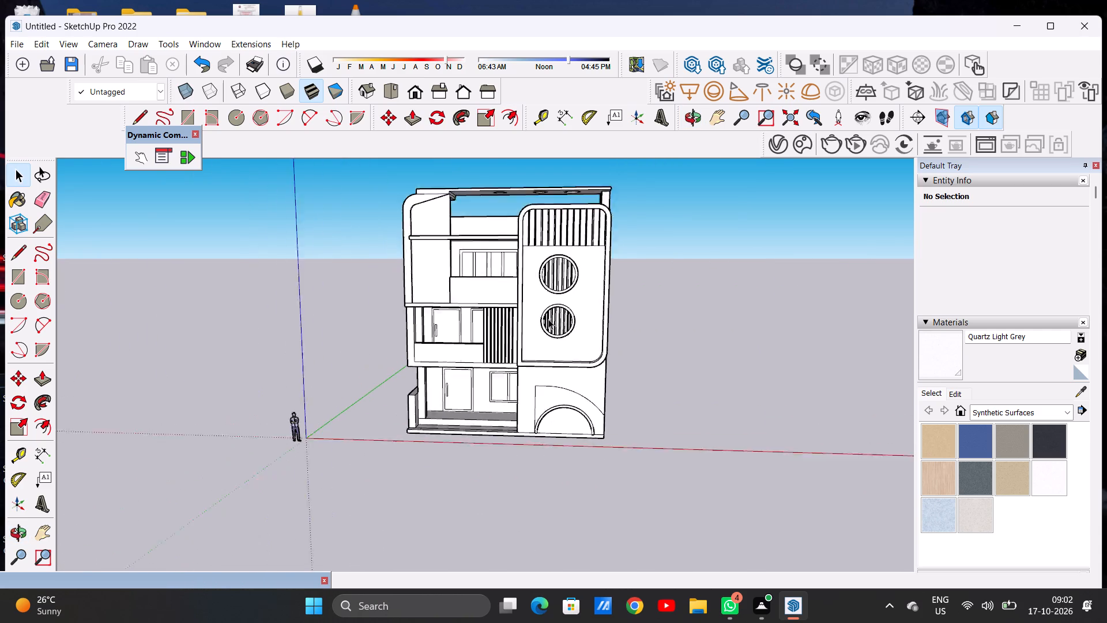
scroll(548, 319, "up", 1)
scroll(546, 342, "down", 5)
scroll(567, 320, "up", 6)
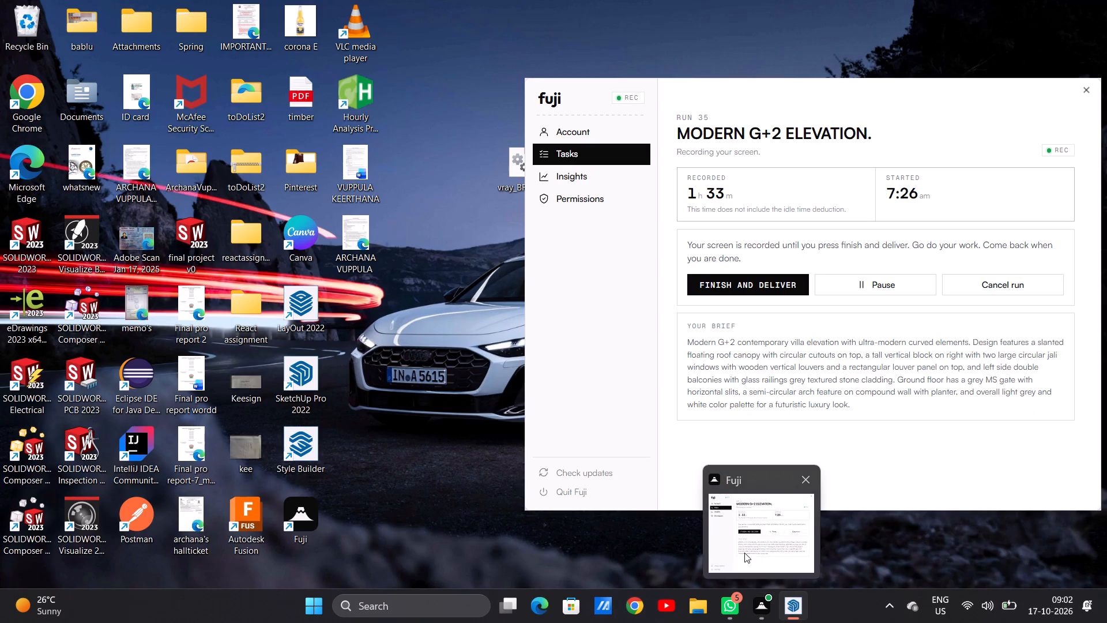
Check the elevation brief in Fuji and examine the model's front, right side and balconies against it.
left_click(767, 539)
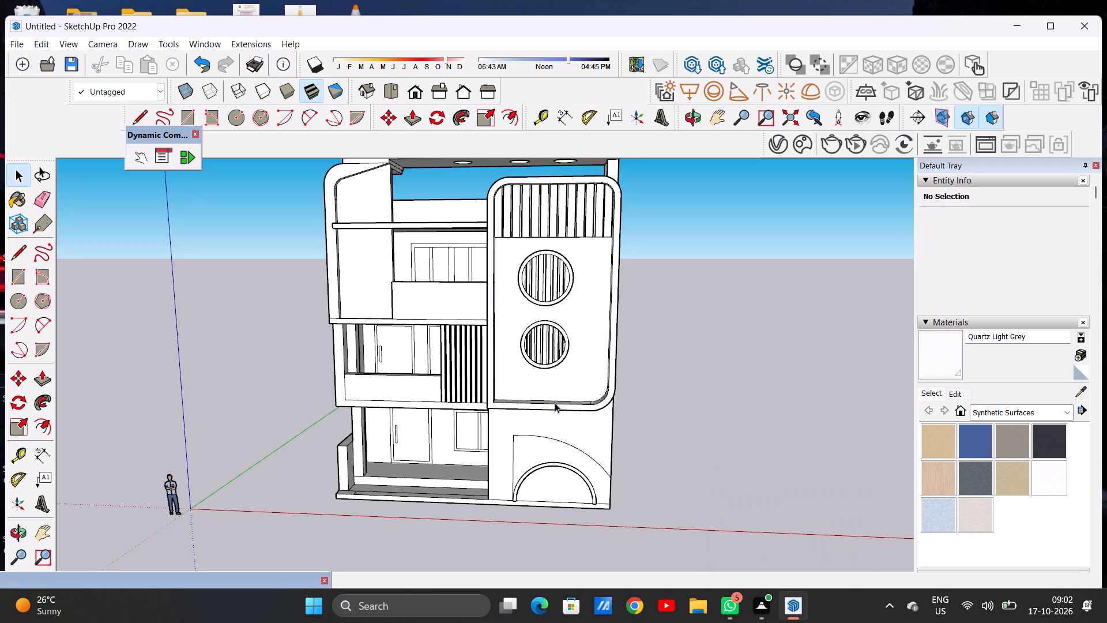
scroll(541, 407, "down", 8)
scroll(541, 400, "up", 7)
middle_click_drag(661, 359, 483, 409)
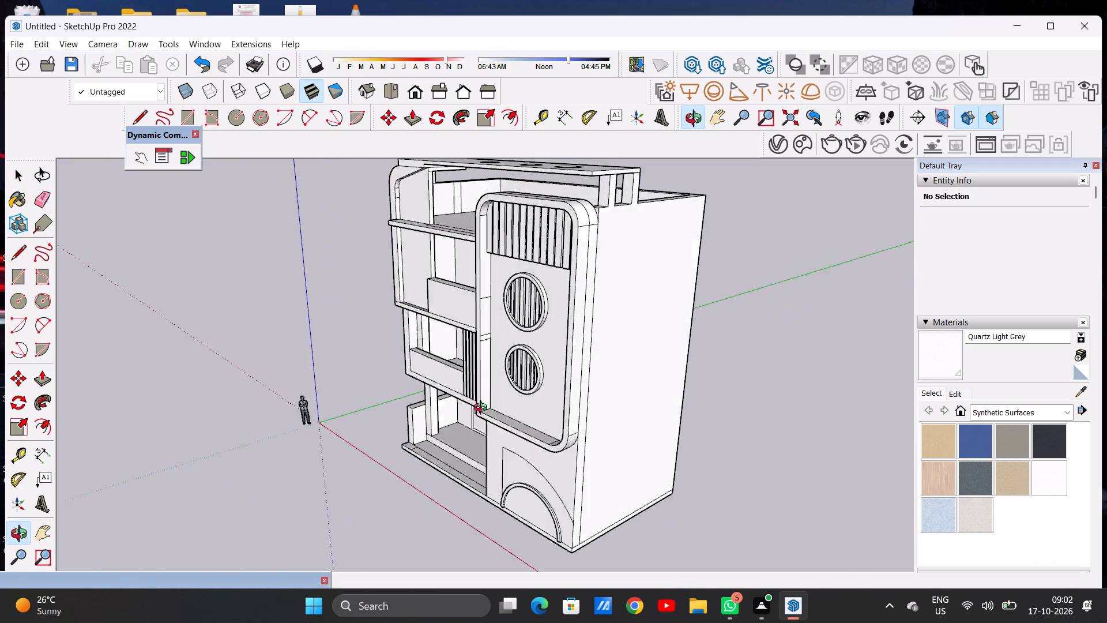
middle_click_drag(483, 409, 655, 371)
scroll(574, 392, "down", 5)
scroll(532, 387, "up", 7)
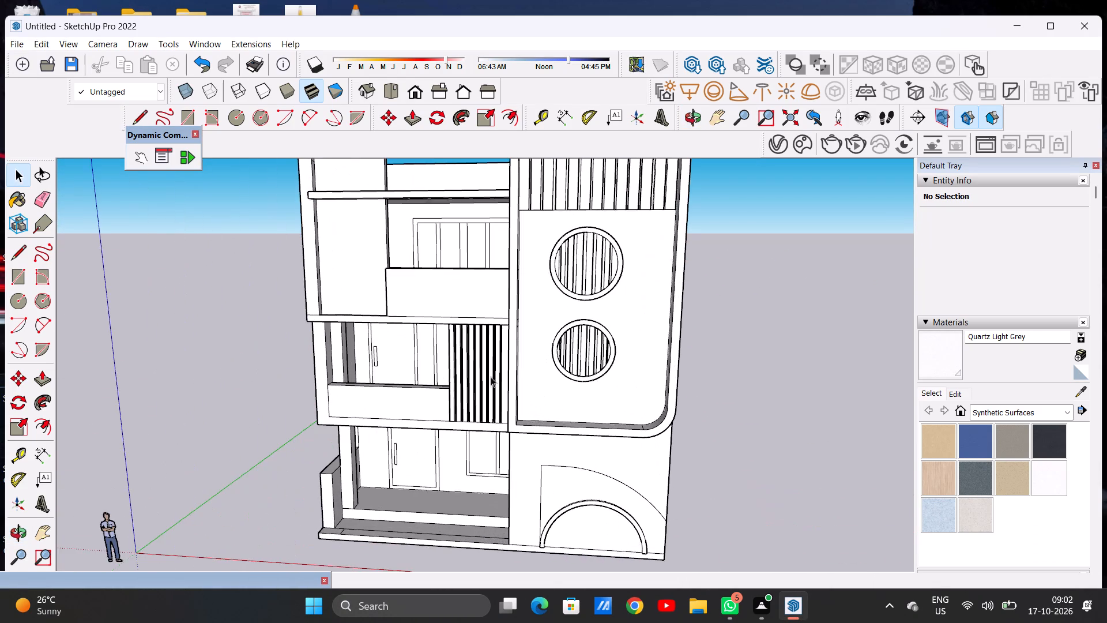
middle_click_drag(522, 396, 695, 381)
scroll(502, 388, "up", 3)
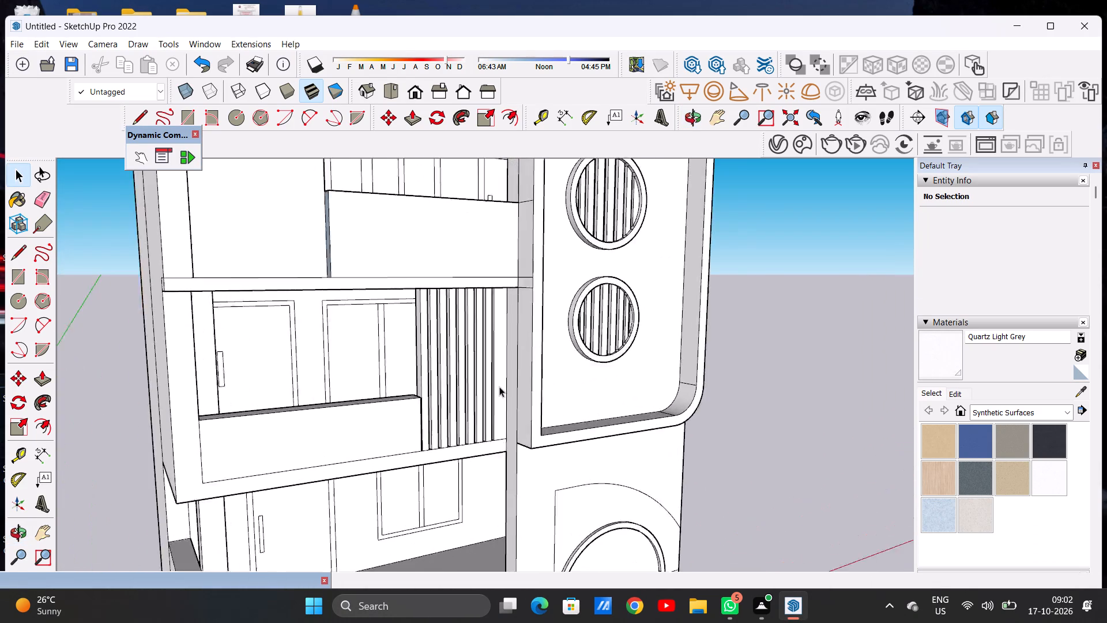
scroll(499, 386, "up", 2)
scroll(507, 404, "down", 16)
middle_click_drag(631, 373, 400, 392)
scroll(598, 373, "up", 2)
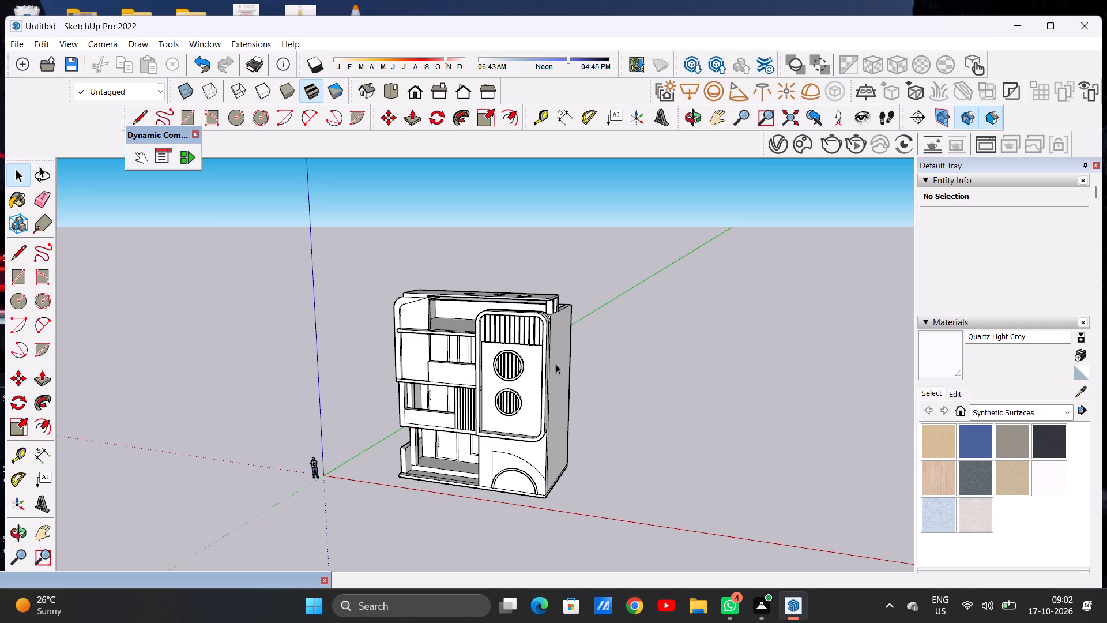
scroll(562, 414, "down", 14)
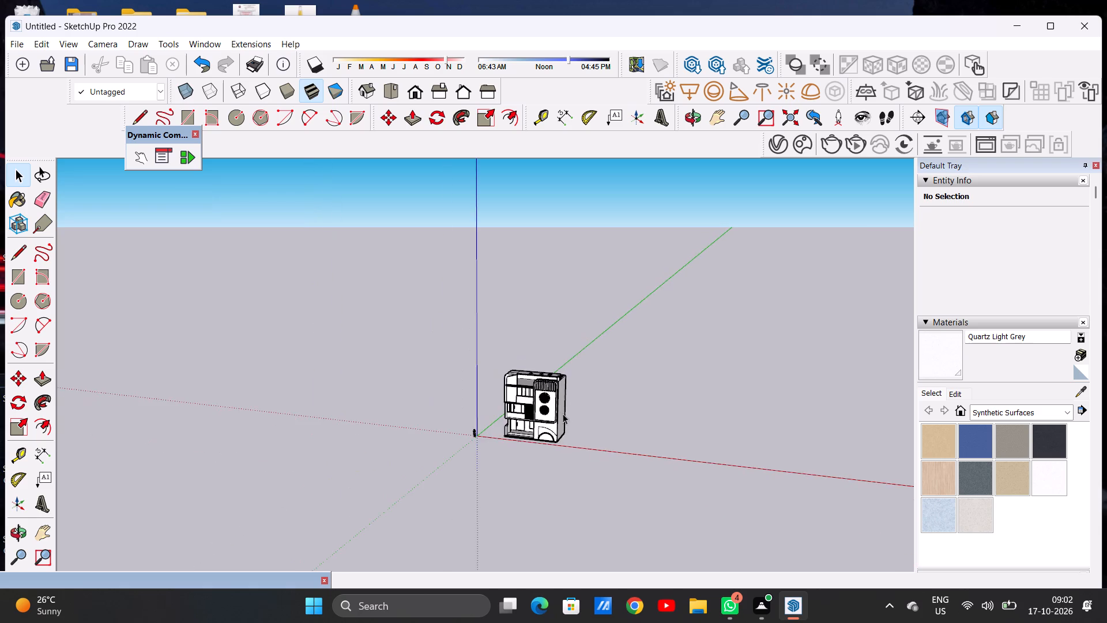
scroll(548, 434, "up", 9)
scroll(560, 377, "up", 13)
middle_click_drag(637, 352, 450, 371)
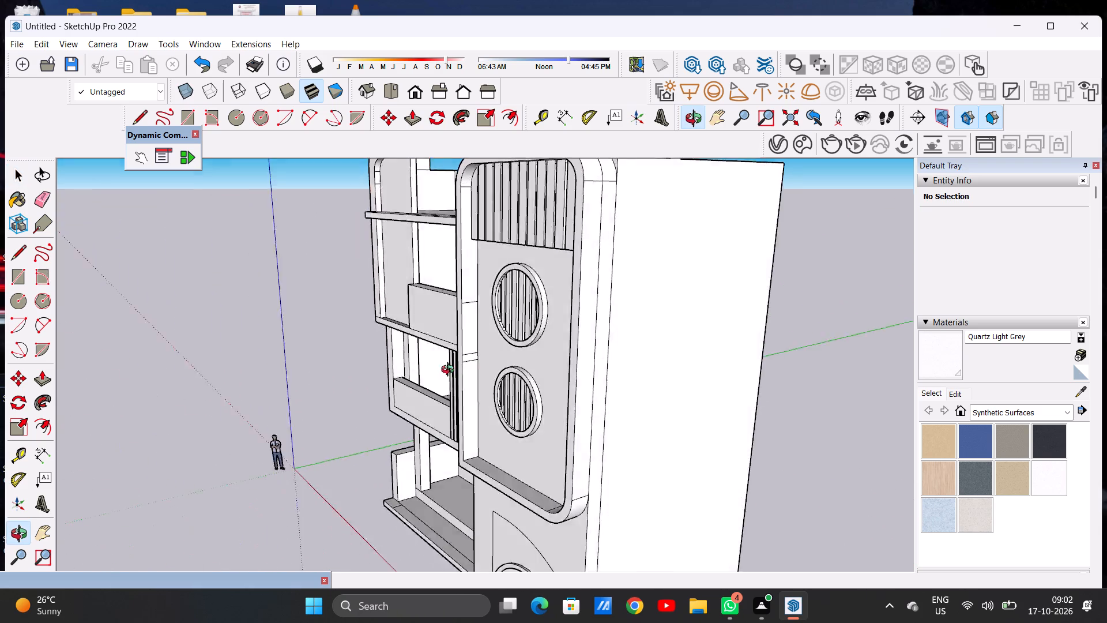
middle_click_drag(450, 371, 695, 355)
scroll(605, 363, "down", 14)
scroll(626, 424, "up", 4)
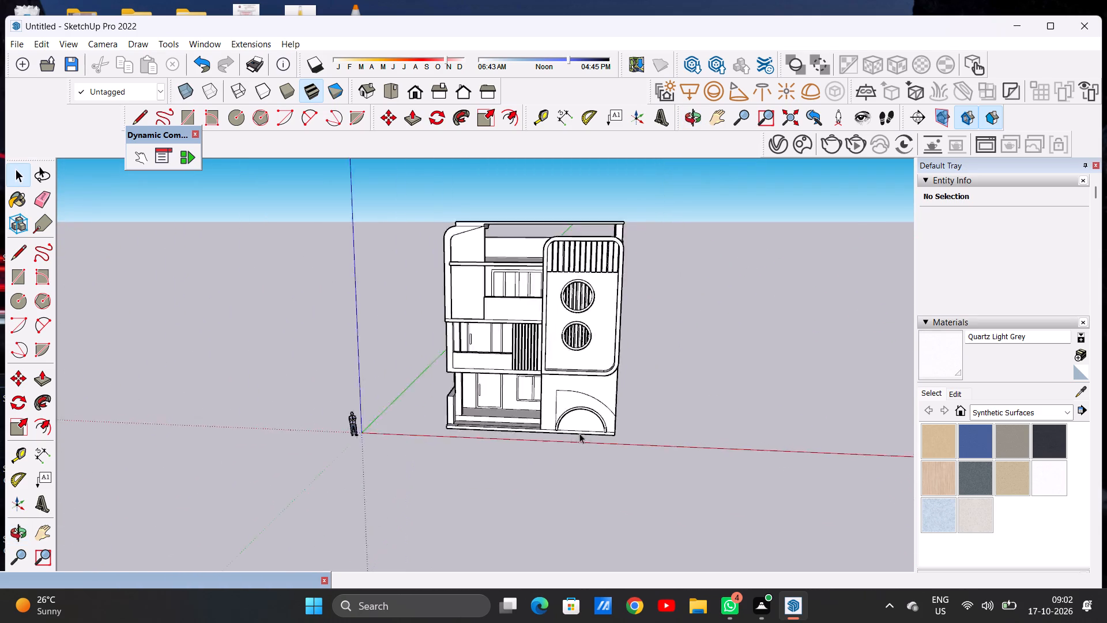
scroll(579, 433, "up", 4)
scroll(513, 364, "up", 5)
middle_click_drag(479, 374, 589, 380)
scroll(551, 381, "down", 9)
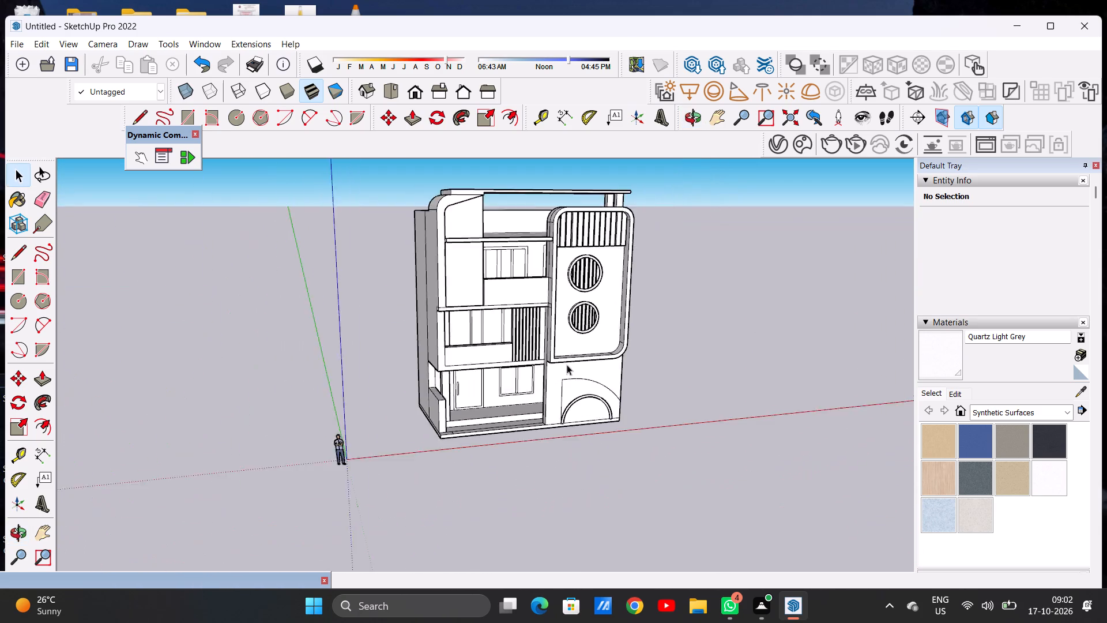
Push/Pull the small rectangle at the base slab's front-left corner upward into a post taller than the adjoining side wall.
scroll(567, 365, "down", 3)
middle_click_drag(514, 414, 496, 489)
scroll(496, 489, "up", 1)
scroll(518, 400, "up", 10)
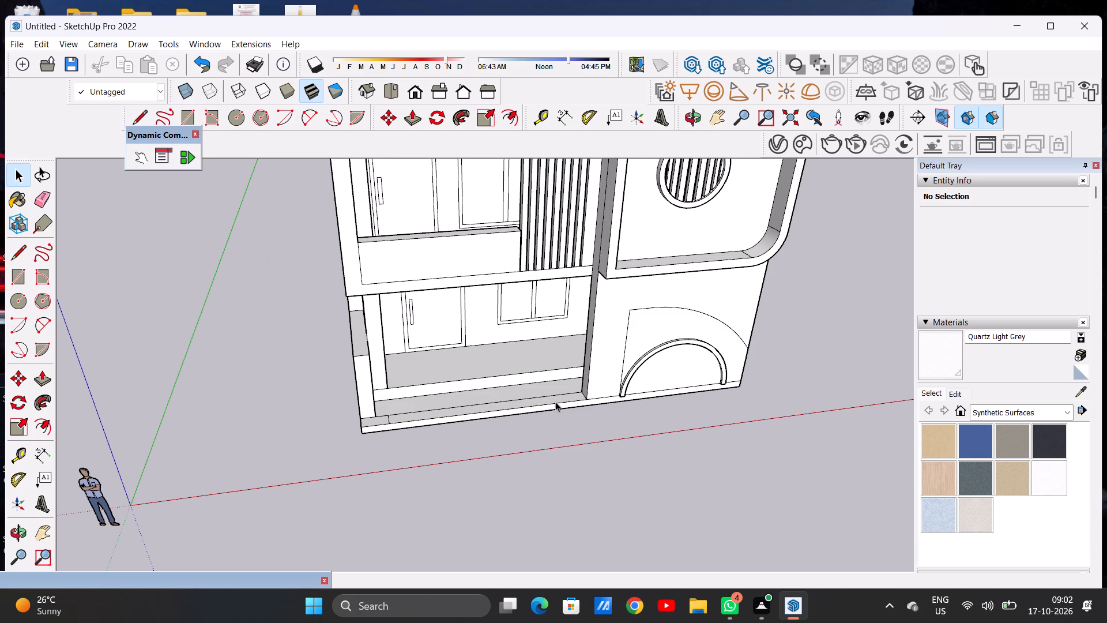
key("p")
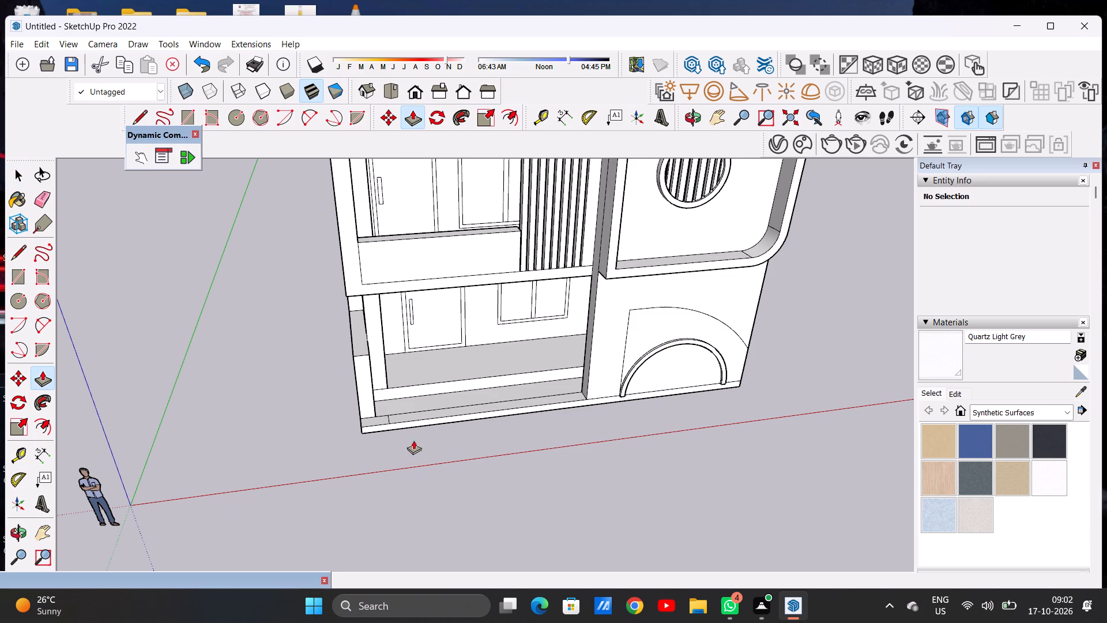
scroll(376, 423, "up", 12)
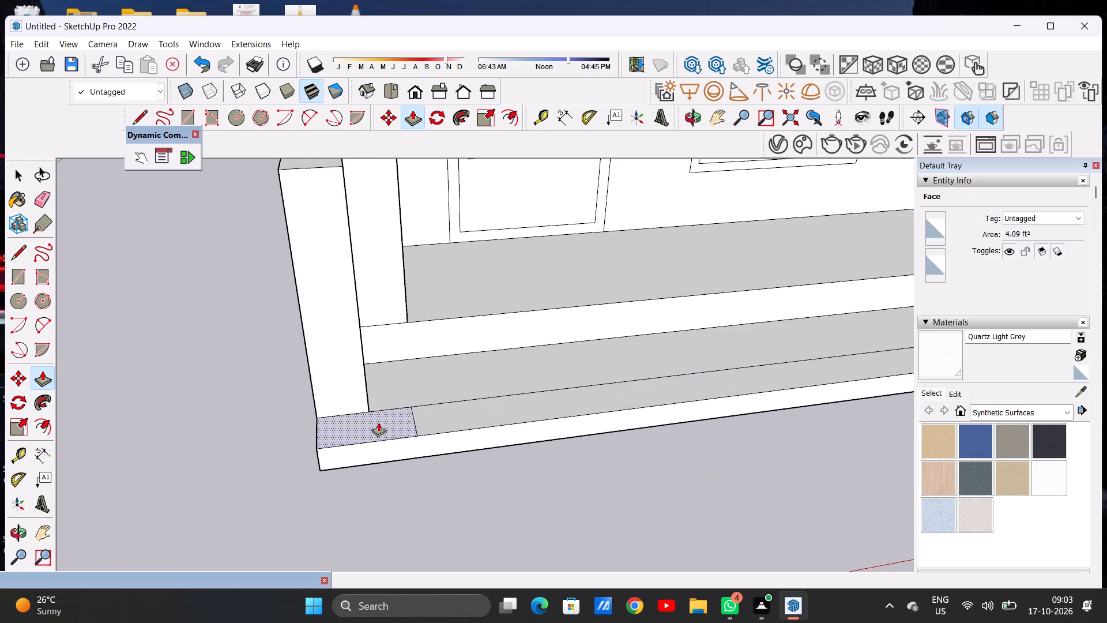
left_click(378, 422)
scroll(370, 366, "down", 12)
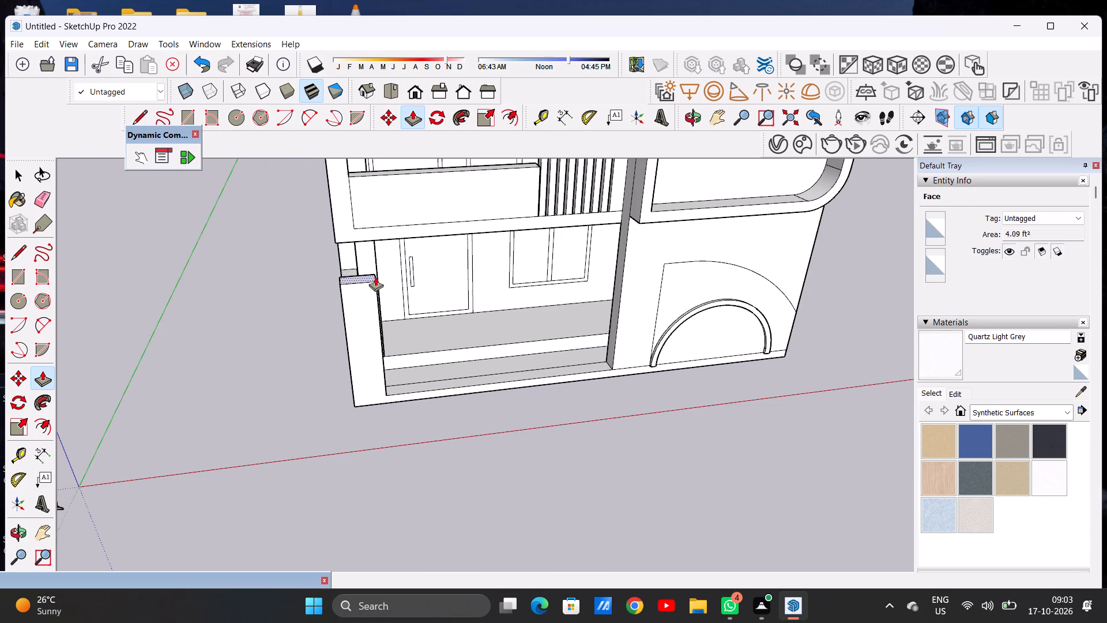
left_click(375, 277)
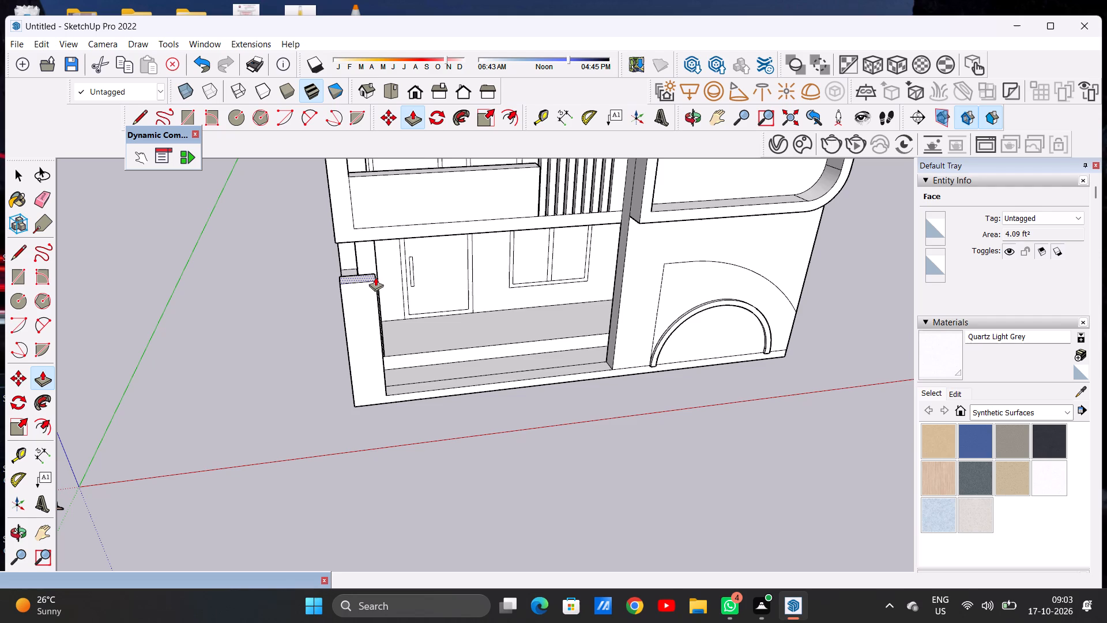
key("space")
Draw a horizontal line across the corner post's inner side just below its top, marking off a narrow strip.
scroll(485, 322, "down", 6)
middle_click_drag(552, 364, 418, 291)
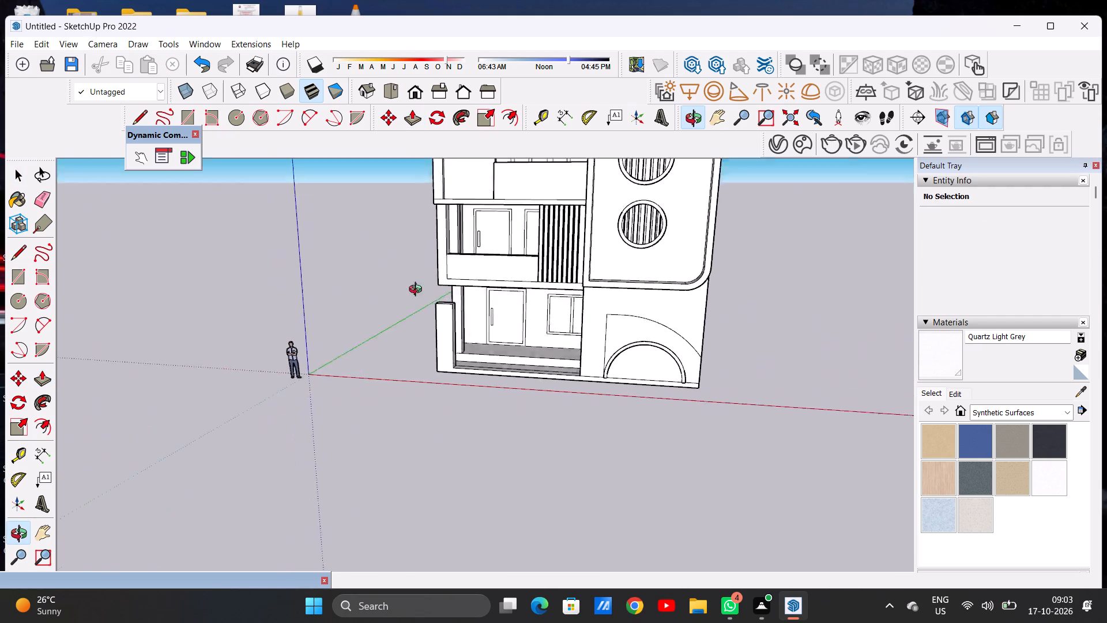
middle_click_drag(418, 291, 248, 256)
scroll(470, 334, "up", 6)
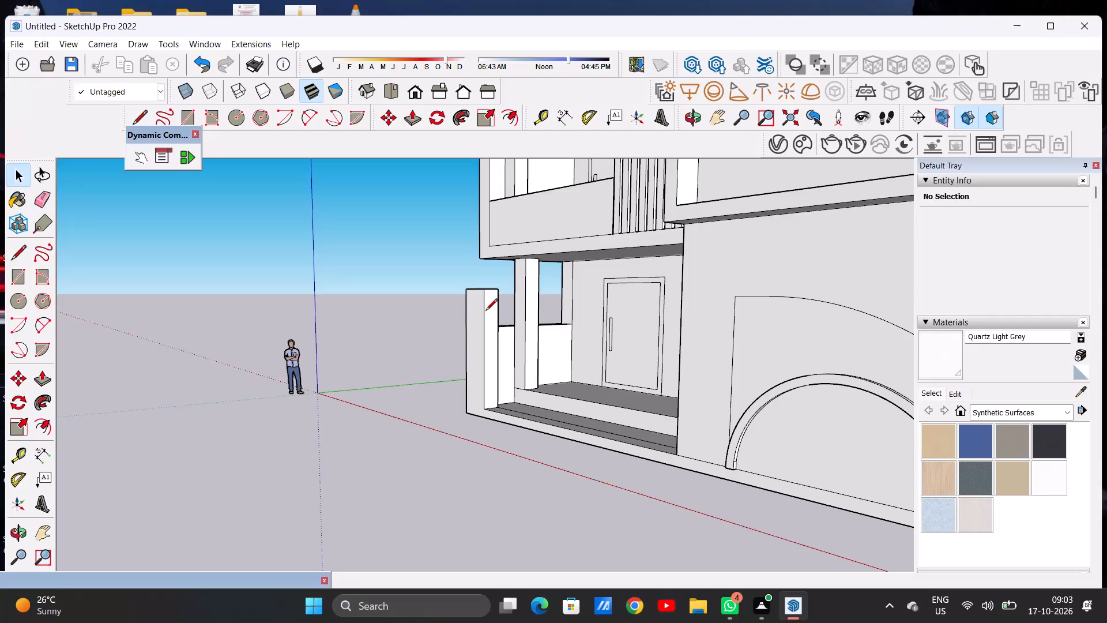
key("l")
scroll(488, 305, "up", 10)
left_click(477, 285)
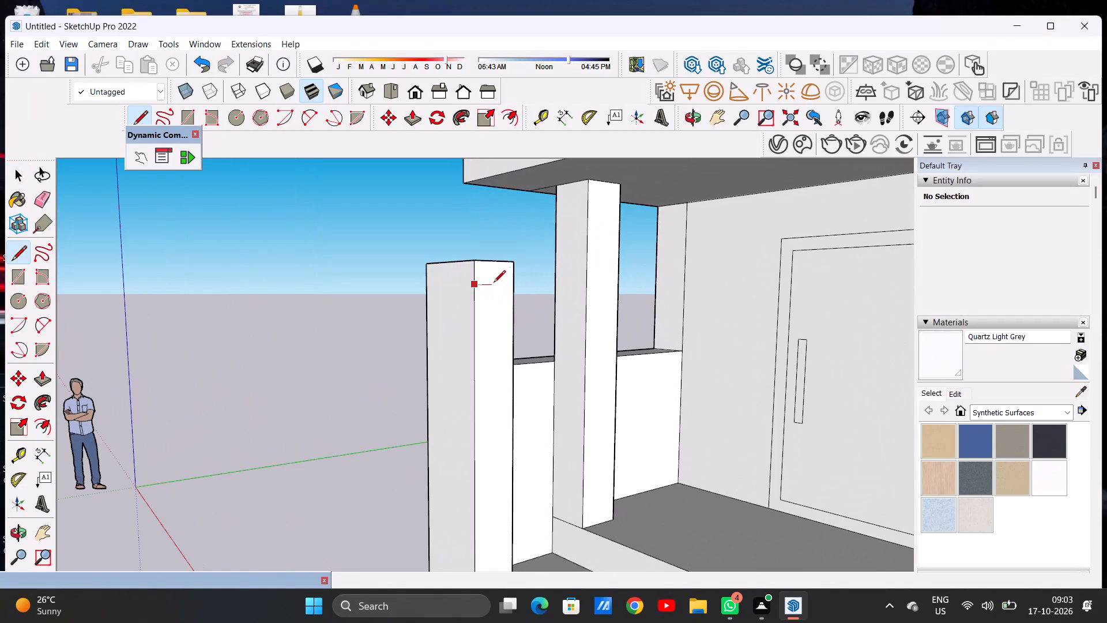
left_click(517, 282)
key("space")
Push/Pull the narrow strip at the corner post's top across the front opening to the adjoining wall, forming a horizontal beam.
key("p")
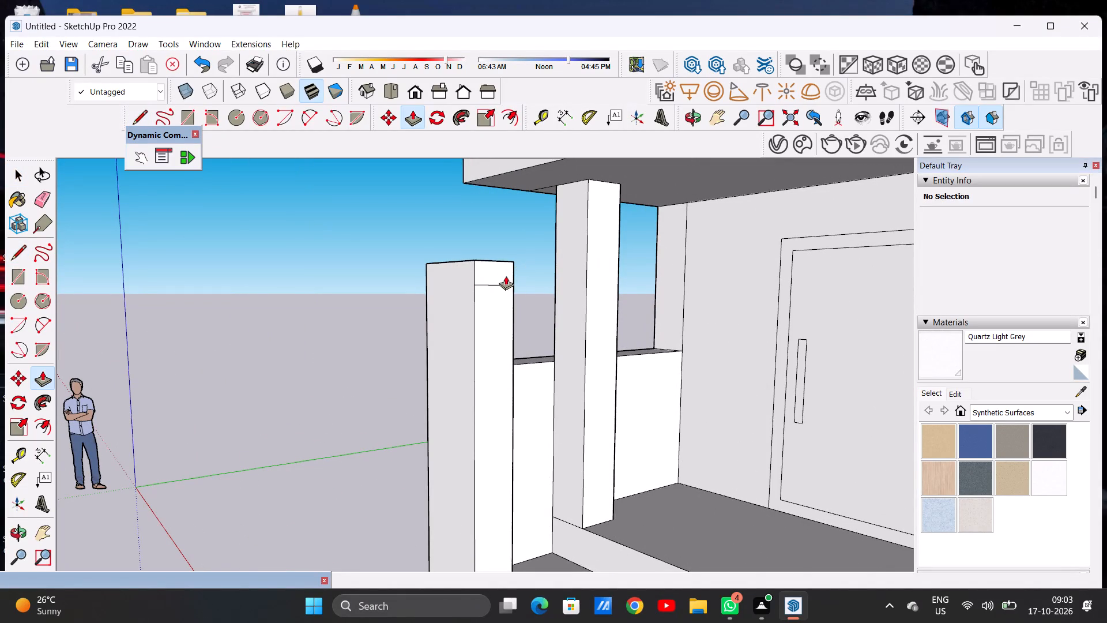
left_click(499, 268)
scroll(588, 279, "down", 20)
scroll(588, 279, "down", 3)
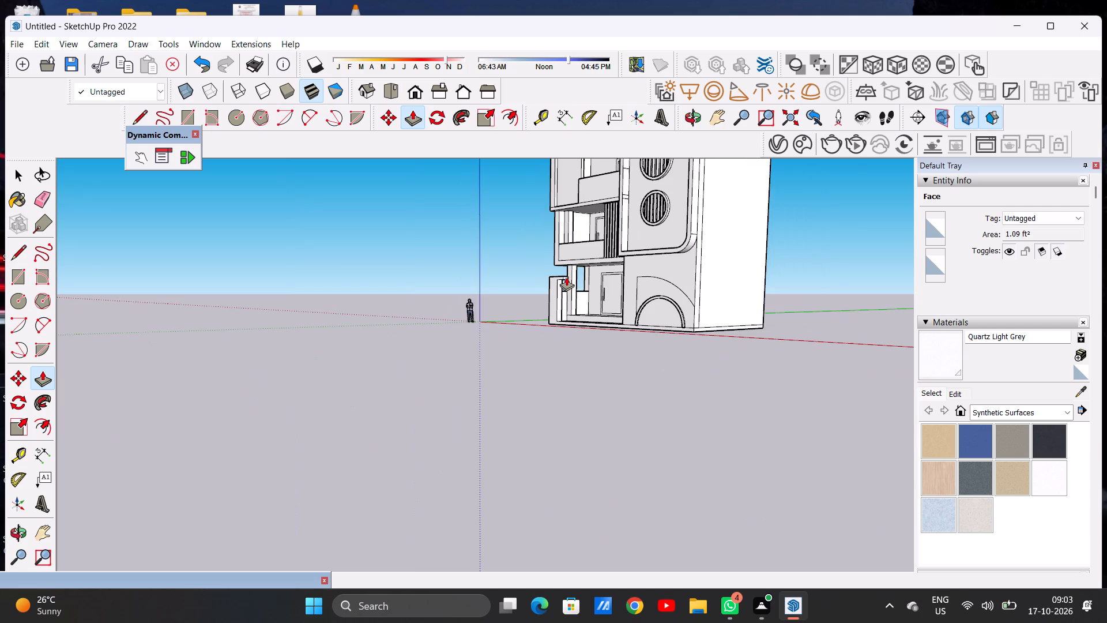
middle_click_drag(638, 272, 754, 279)
scroll(604, 280, "up", 6)
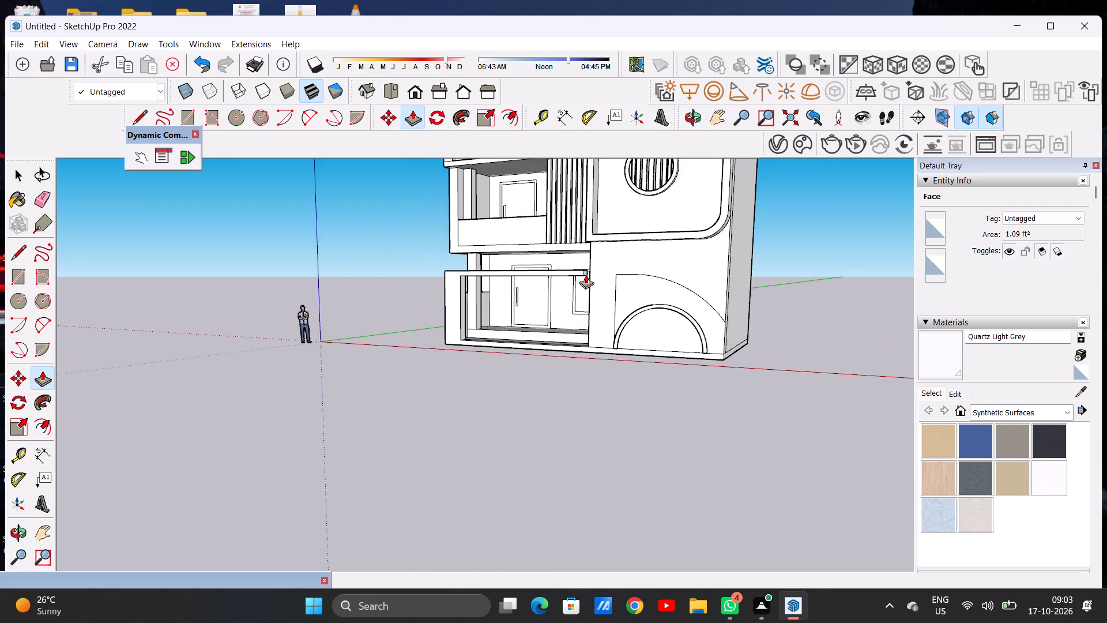
scroll(586, 275, "up", 10)
scroll(588, 269, "down", 1)
scroll(588, 269, "up", 2)
middle_click_drag(578, 272, 649, 307)
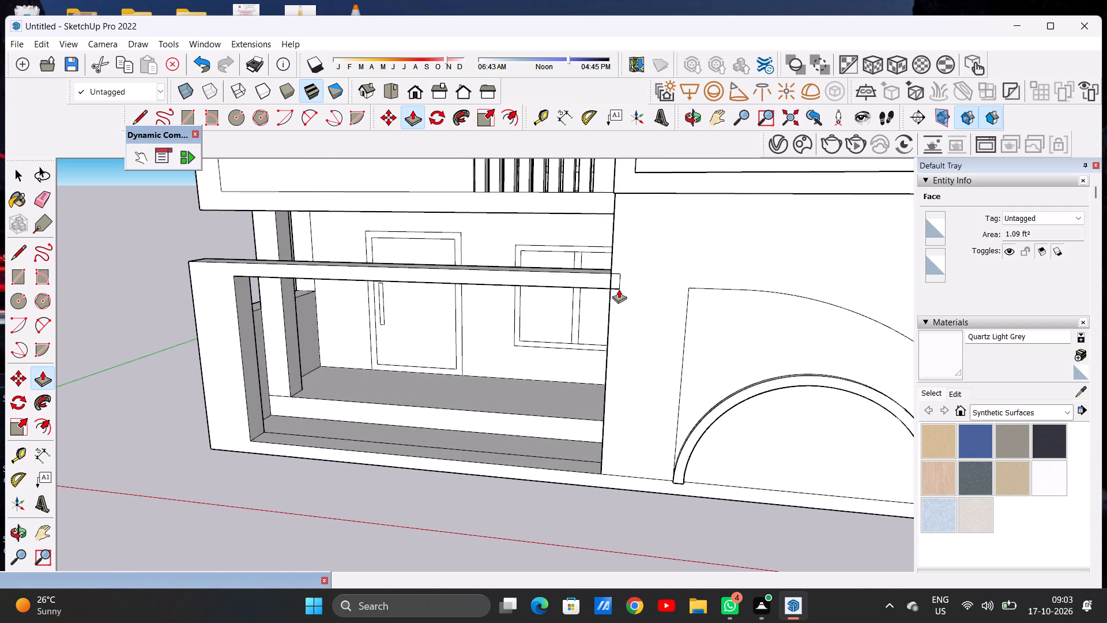
scroll(615, 283, "up", 16)
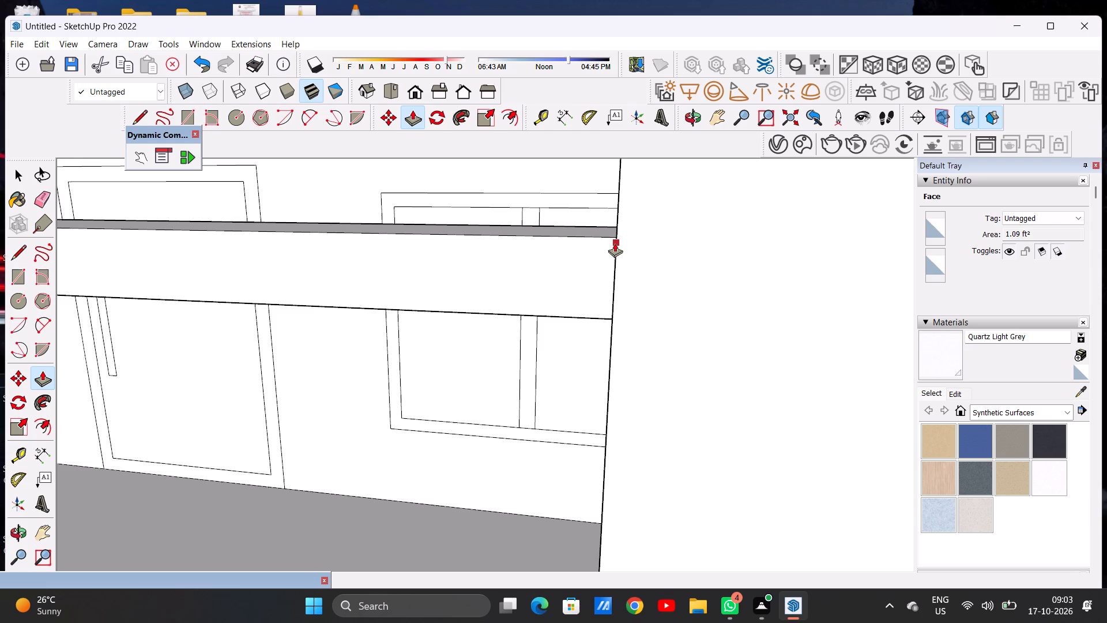
left_click(615, 243)
key("space")
Push/Pull the shared front face of the beam, corner post and base slab slightly forward of the facade wall.
scroll(563, 266, "down", 5)
scroll(563, 266, "up", 1)
scroll(563, 266, "down", 3)
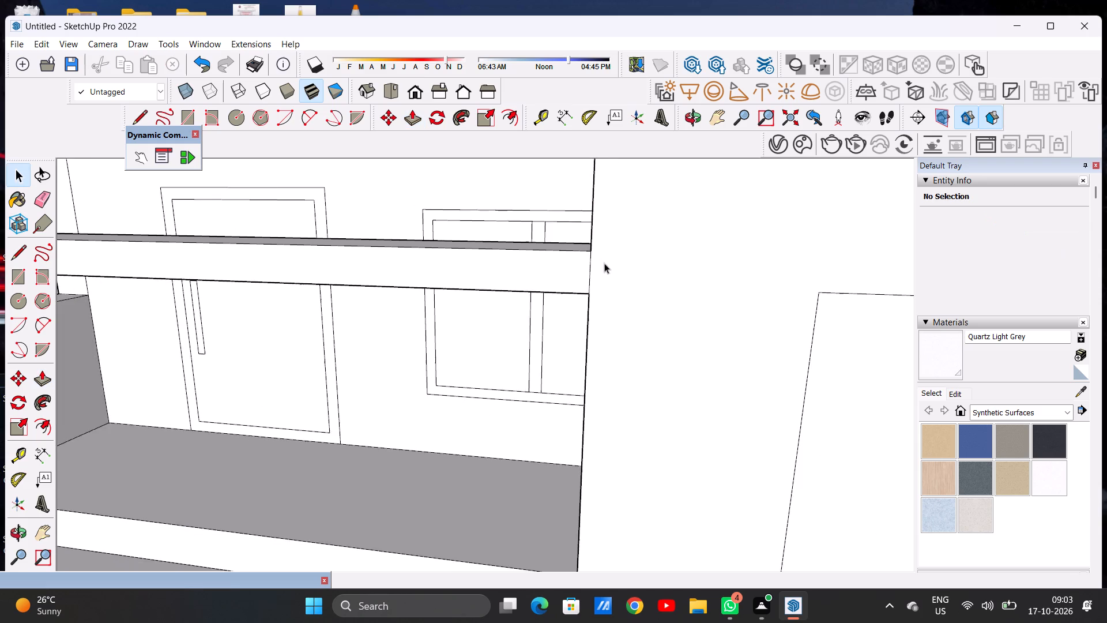
middle_click_drag(605, 267, 559, 339)
scroll(567, 289, "down", 11)
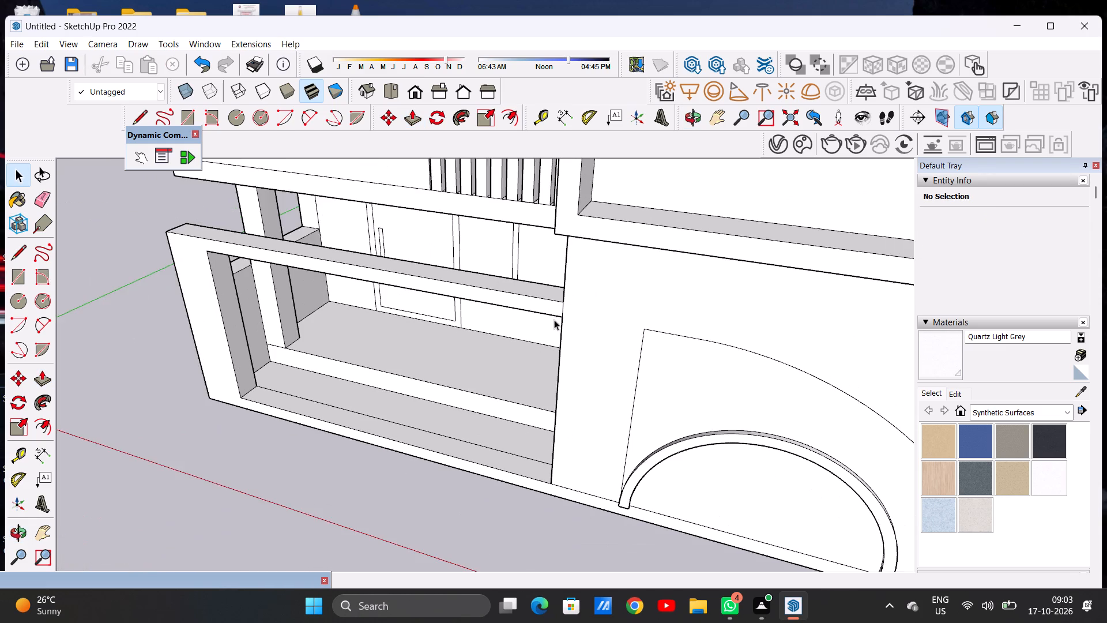
scroll(550, 312, "up", 4)
key("p")
scroll(550, 307, "up", 4)
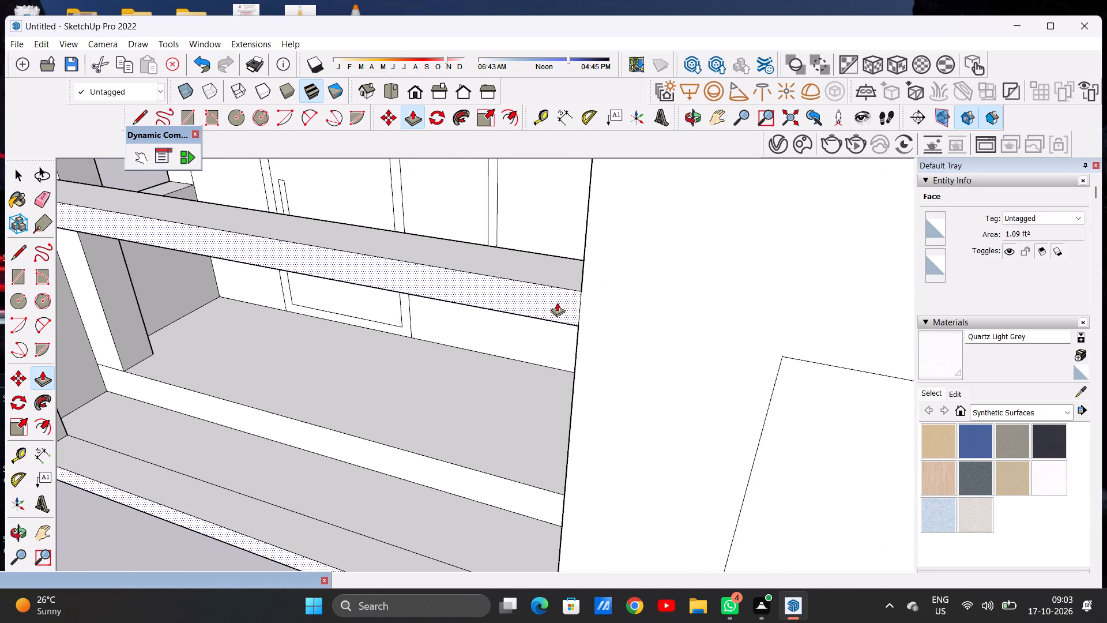
left_click(557, 302)
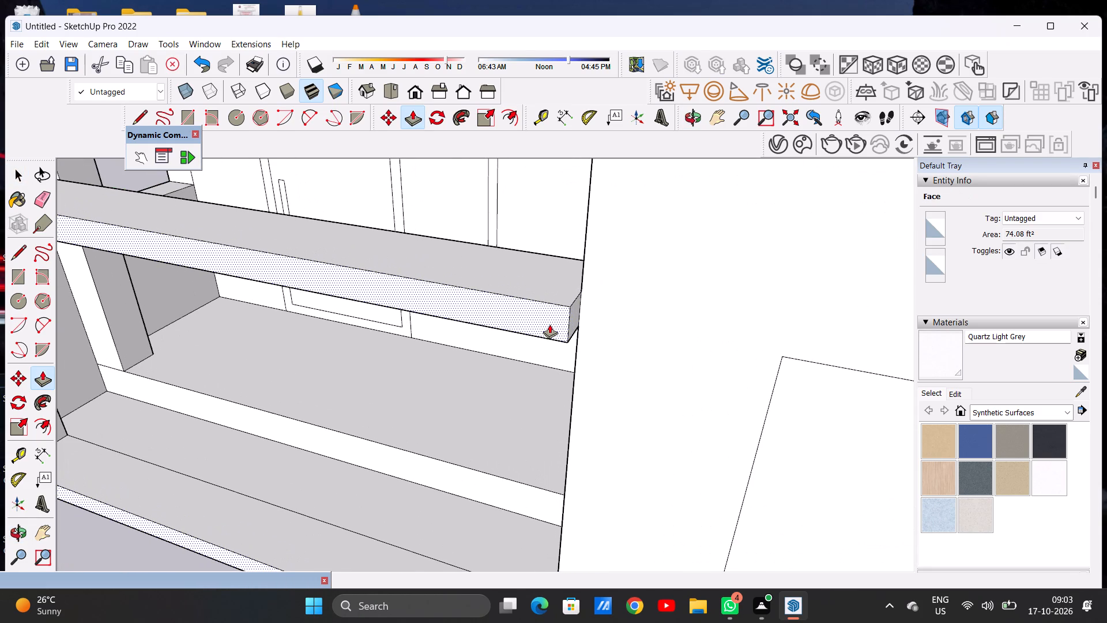
left_click(549, 324)
key("space")
Push/Pull the beam's exposed end face sideways across the wall, stopping just short of the curved outline around the arch.
scroll(552, 271, "down", 2)
scroll(552, 271, "up", 1)
scroll(552, 271, "down", 7)
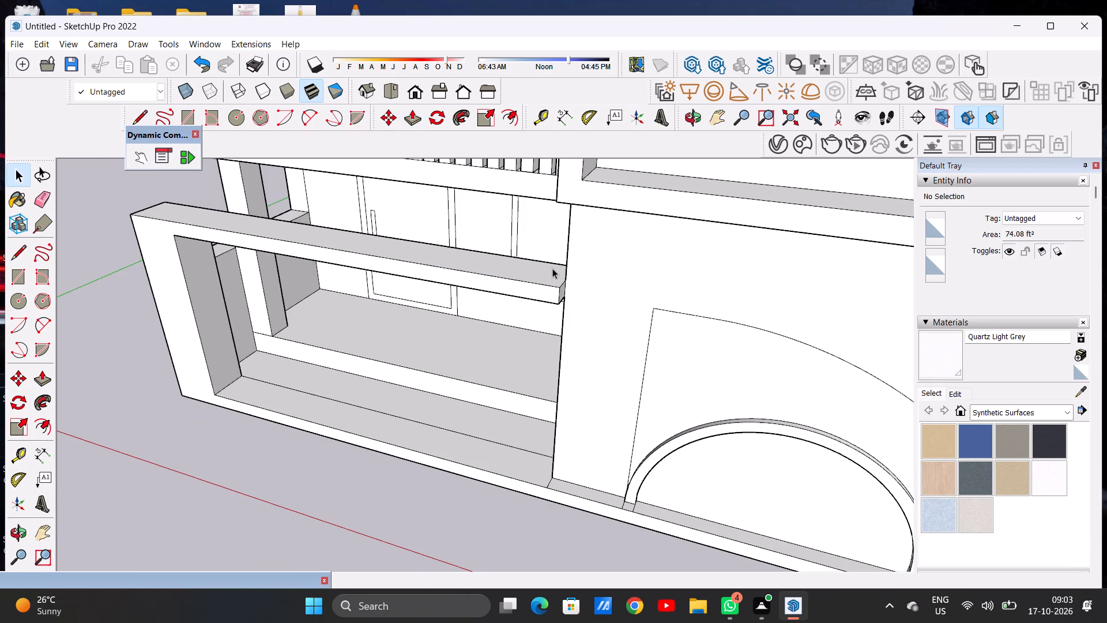
key("p")
scroll(567, 286, "up", 18)
left_click(569, 291)
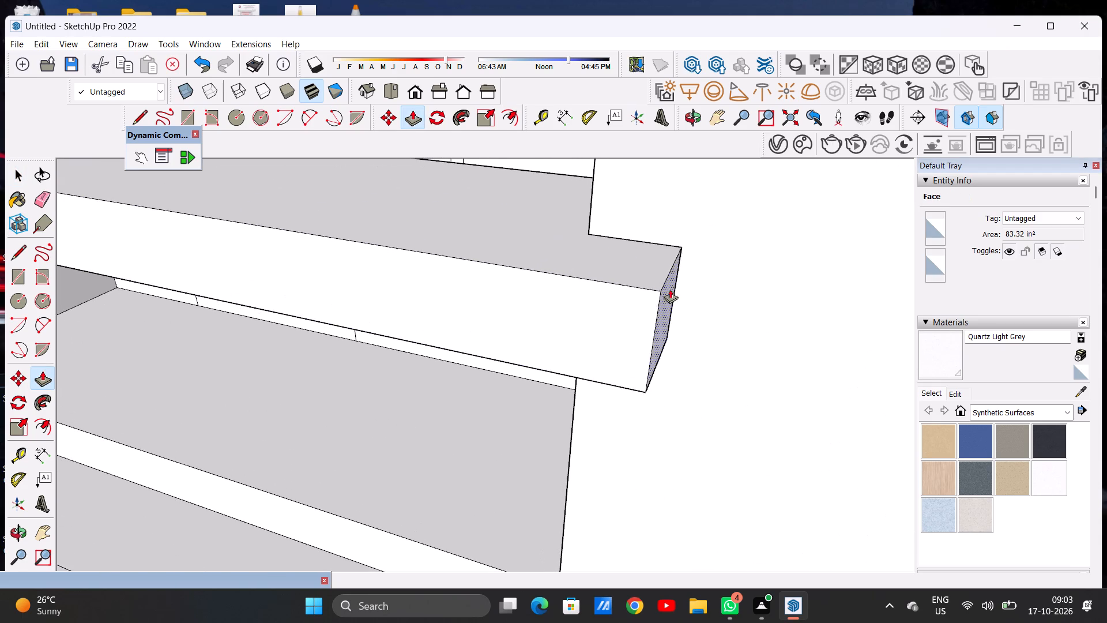
scroll(596, 290, "down", 20)
scroll(596, 290, "down", 1)
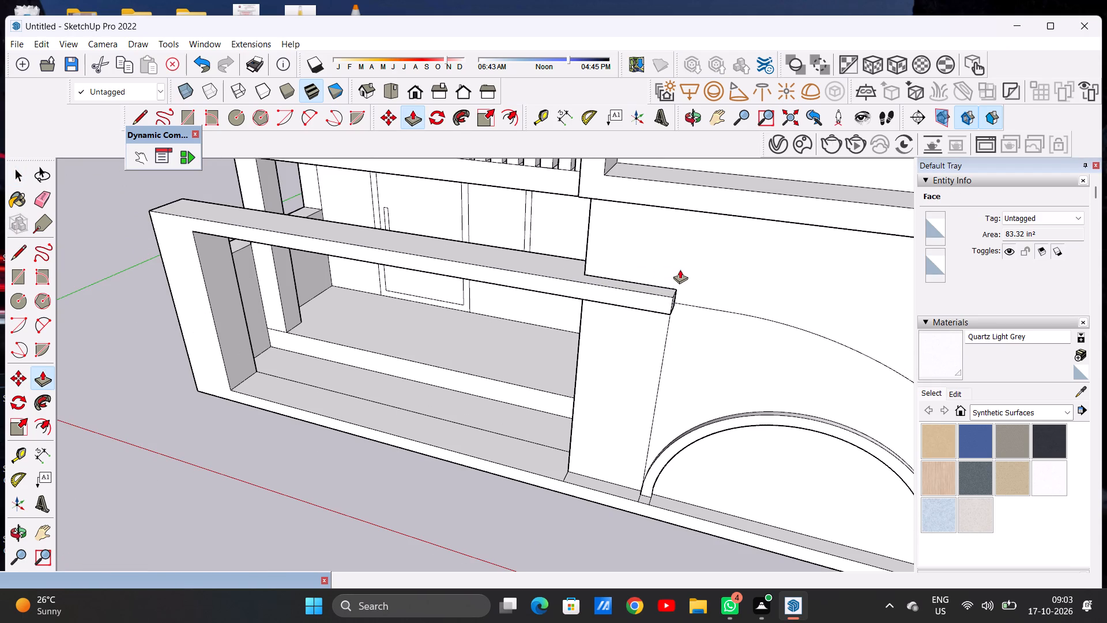
left_click(655, 272)
key("space")
Draw a line along the top of the front base ledge from the wall edge to the corner post, parallel to the slab's front edge.
scroll(504, 306, "down", 3)
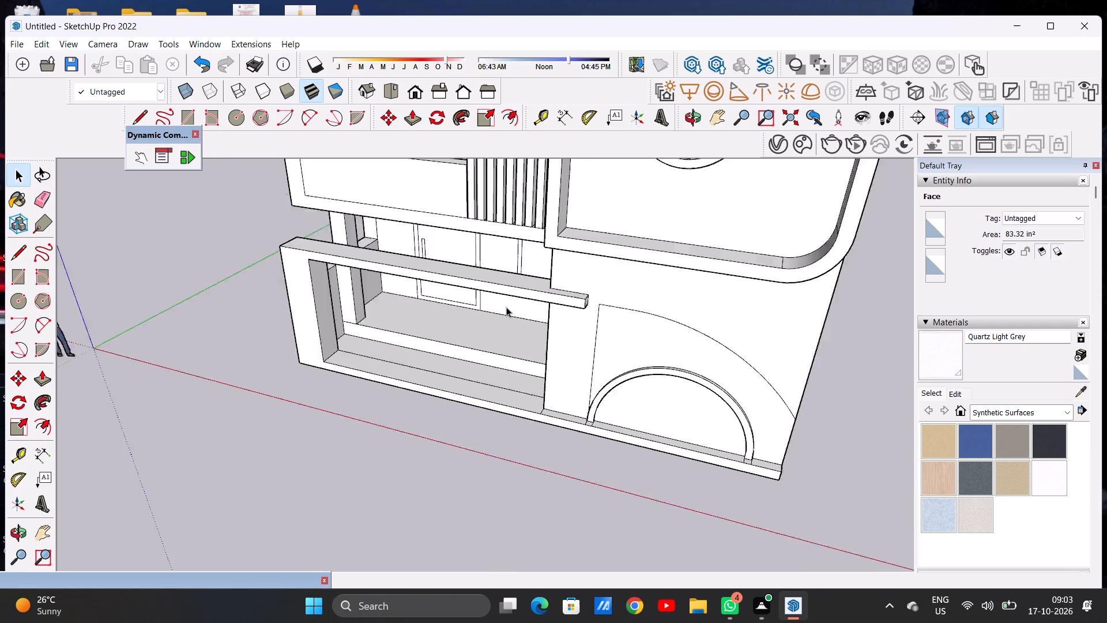
scroll(506, 307, "down", 10)
middle_click_drag(488, 326, 567, 254)
scroll(498, 321, "down", 5)
scroll(480, 339, "up", 5)
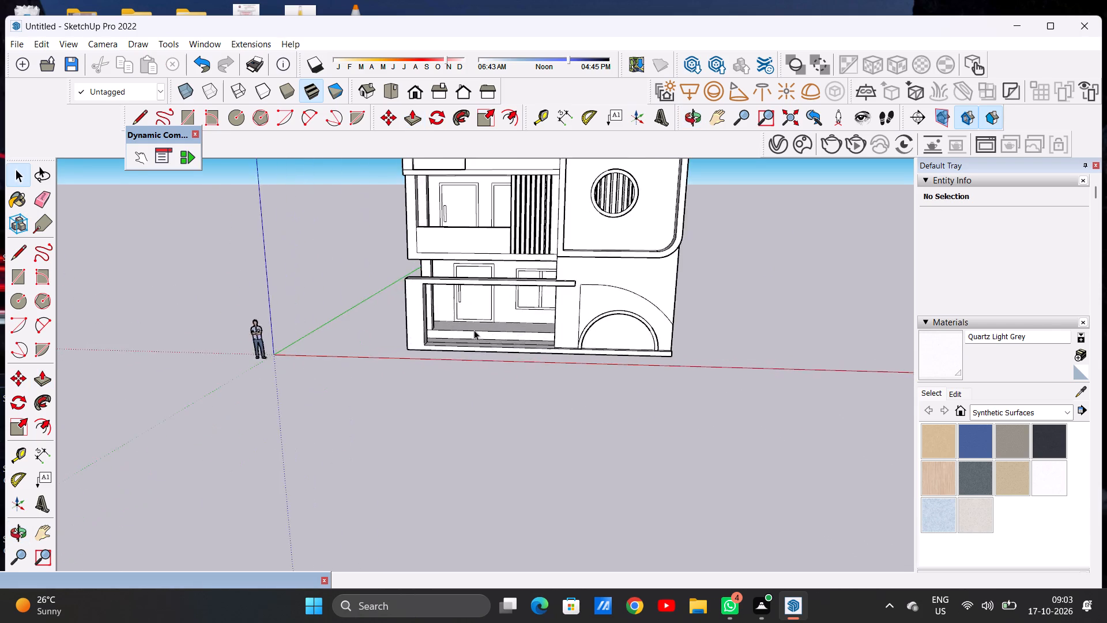
scroll(474, 330, "up", 8)
scroll(532, 314, "down", 3)
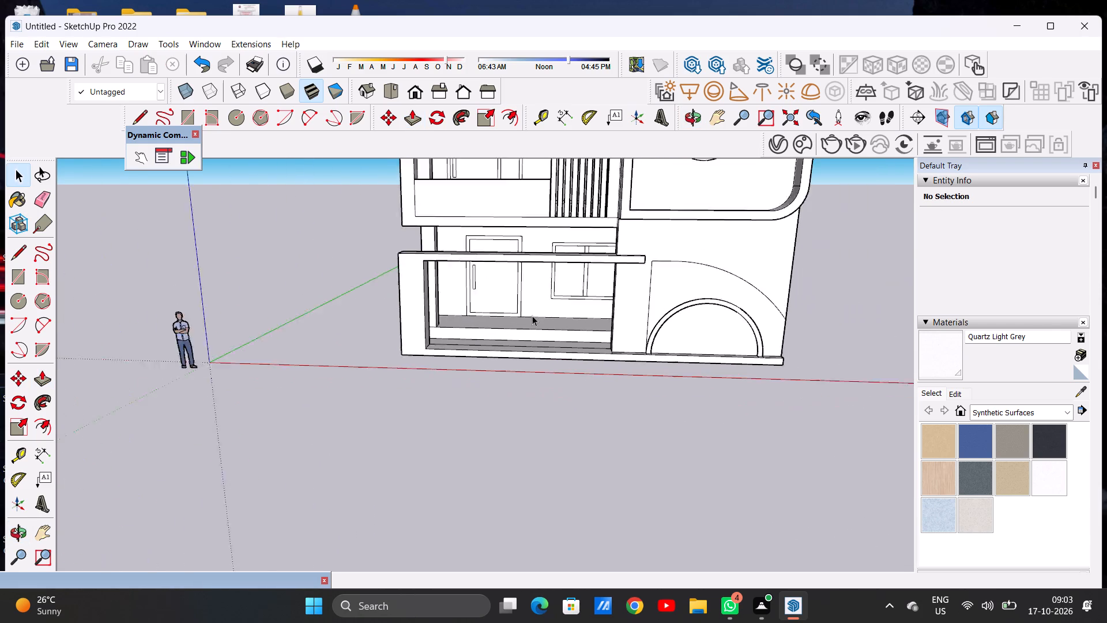
scroll(532, 316, "down", 1)
middle_click_drag(526, 343, 524, 432)
scroll(503, 309, "up", 3)
middle_click_drag(522, 363, 559, 399)
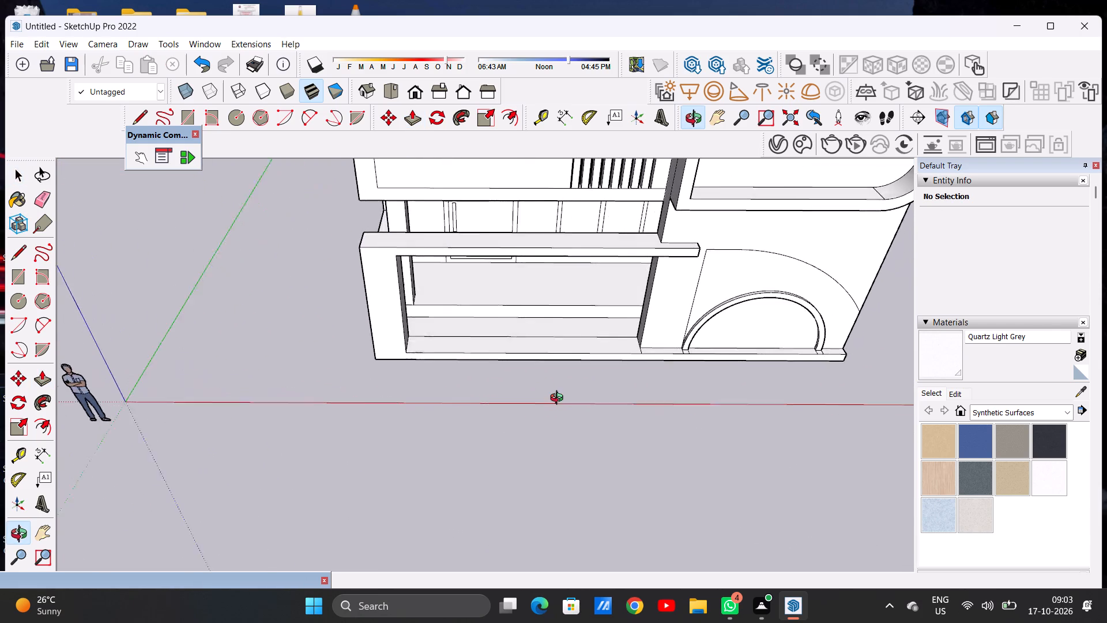
middle_click_drag(559, 399, 561, 412)
scroll(593, 346, "up", 4)
middle_click_drag(603, 381, 586, 401)
key("l")
scroll(655, 341, "up", 11)
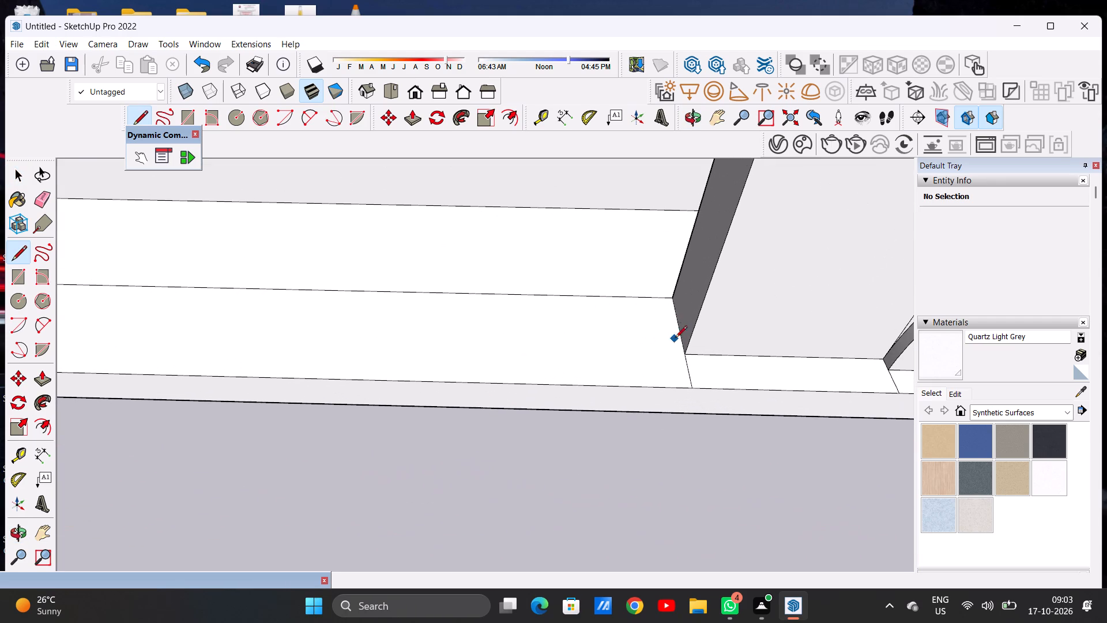
left_click(692, 353)
scroll(684, 337, "down", 13)
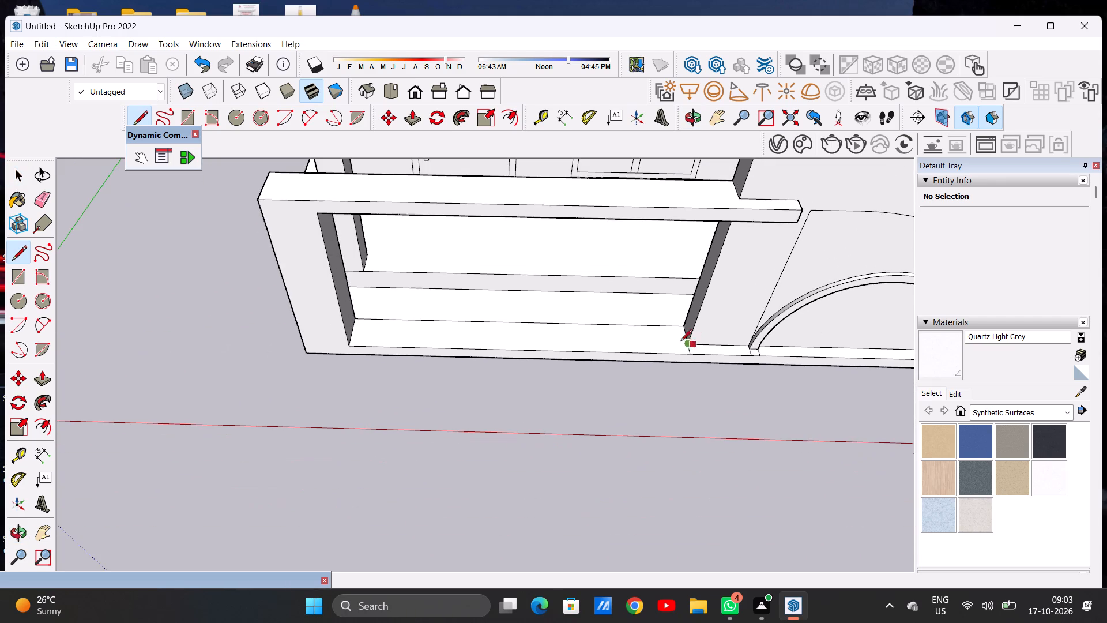
scroll(412, 330, "up", 9)
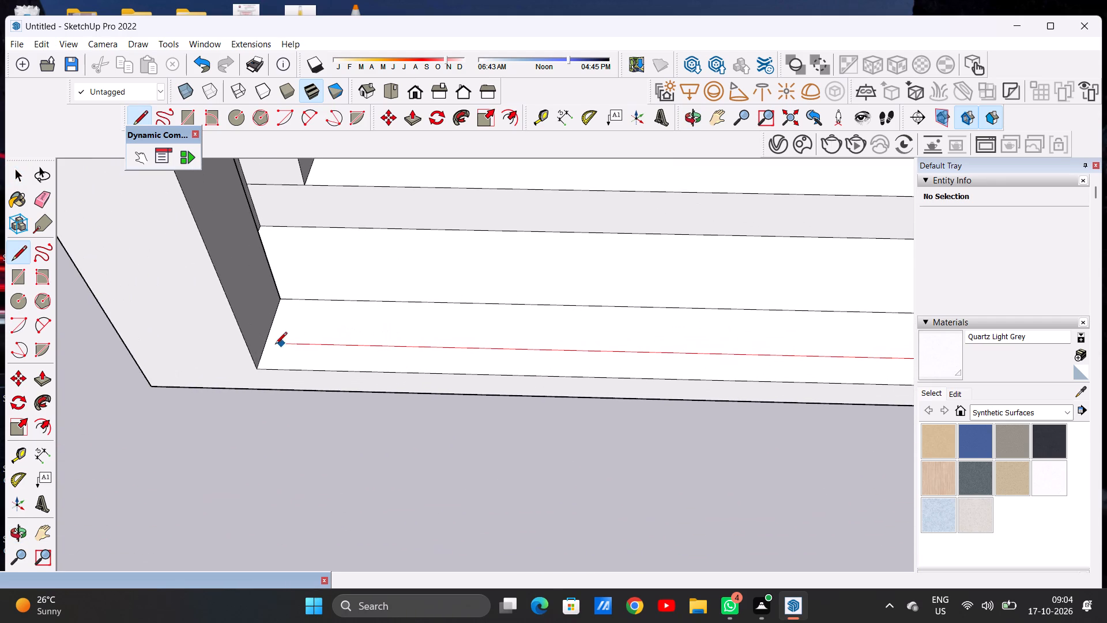
left_click(259, 348)
key("space")
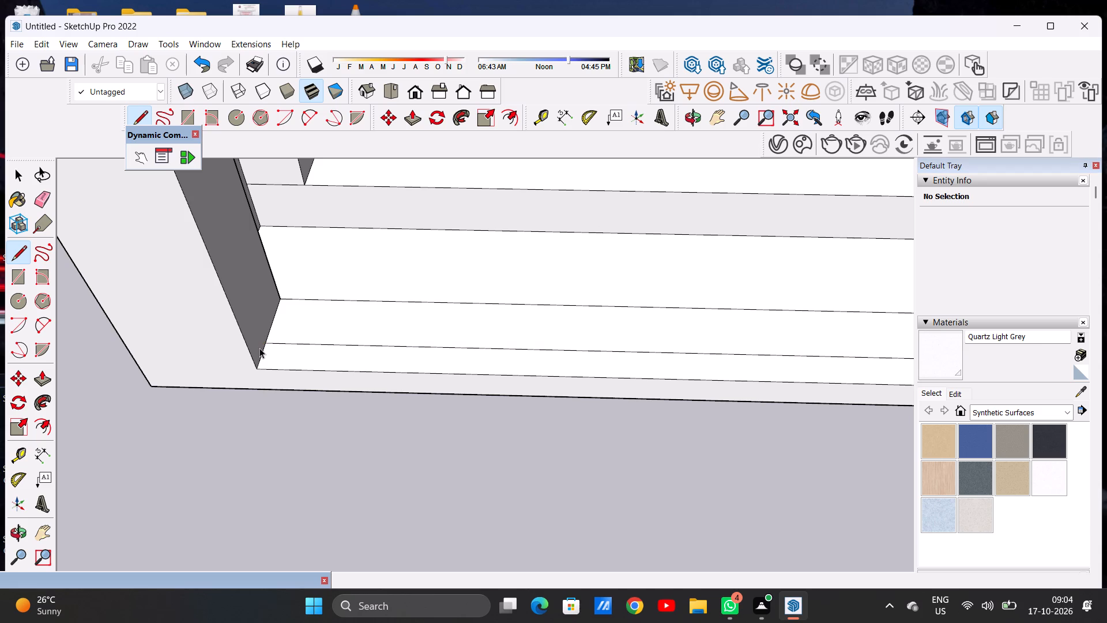
Draw two short crosswise lines near the middle of the ledge's inner band, marking off a small rectangle.
scroll(331, 386, "down", 9)
scroll(328, 384, "up", 1)
scroll(327, 376, "down", 6)
middle_click_drag(414, 356, 423, 363)
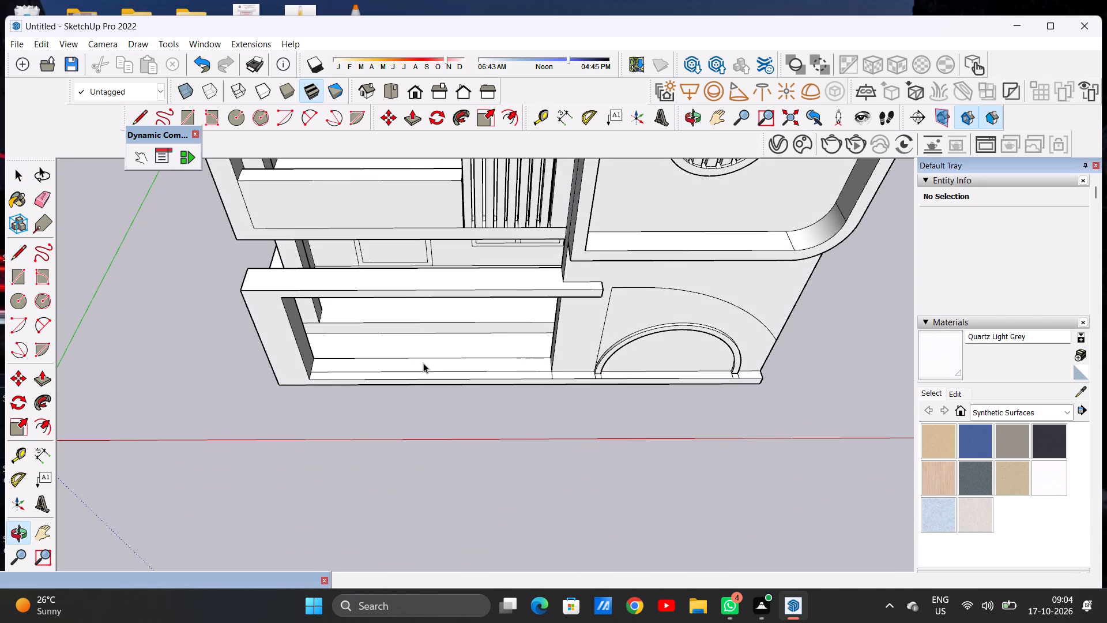
key("l")
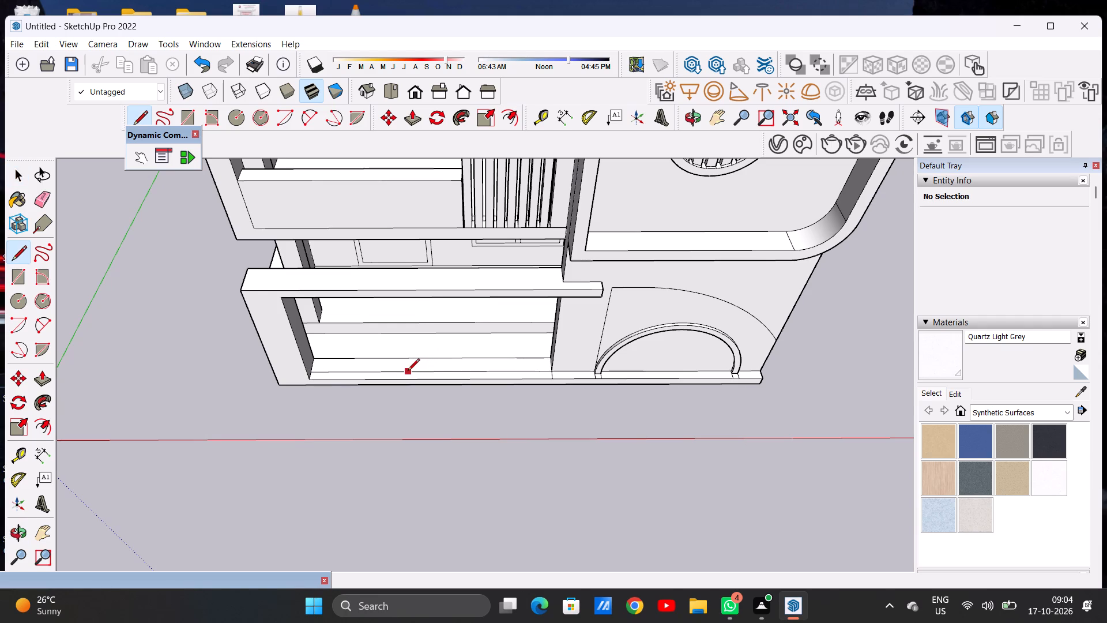
left_click(408, 371)
left_click(410, 356)
left_click(447, 373)
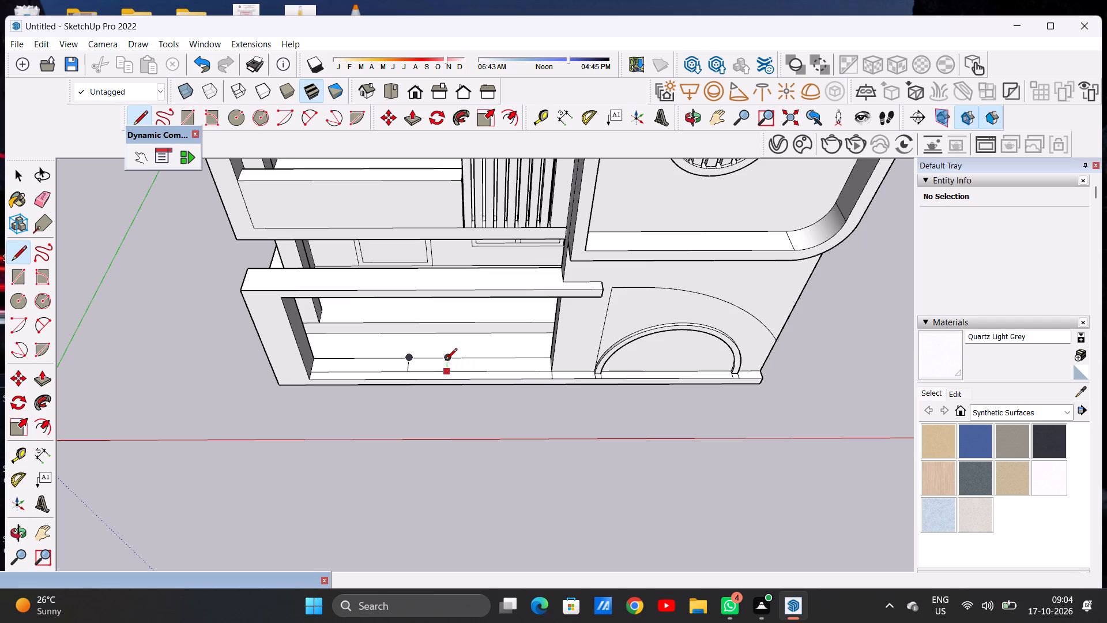
left_click(447, 356)
Divide the small rectangle on the ledge with three closely spaced crosswise lines, the last one midway between the other two.
scroll(427, 374, "up", 14)
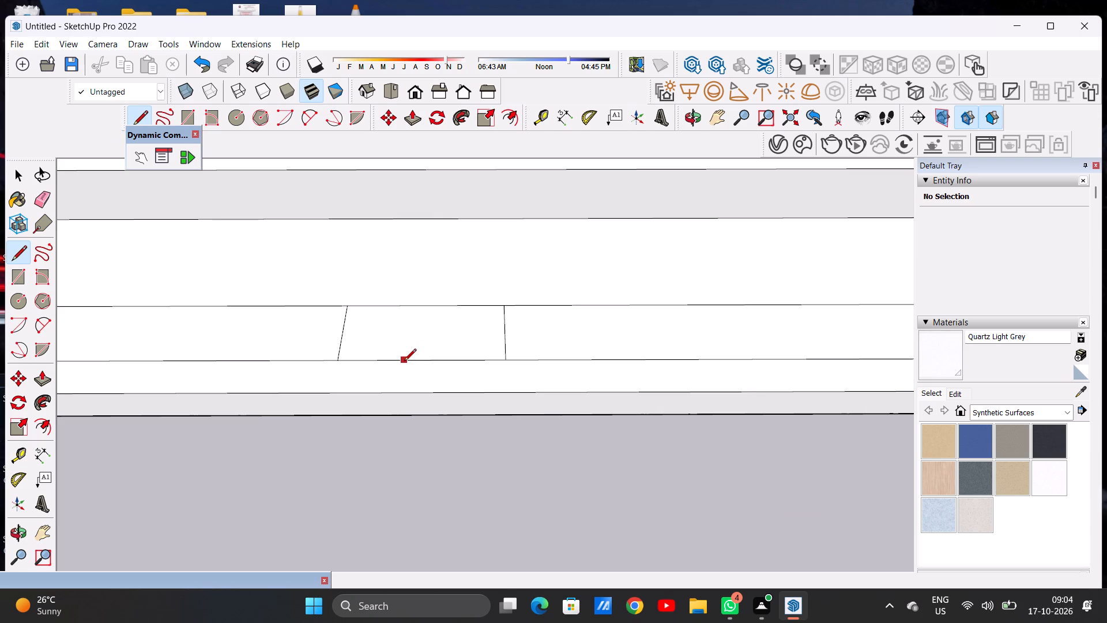
left_click(404, 362)
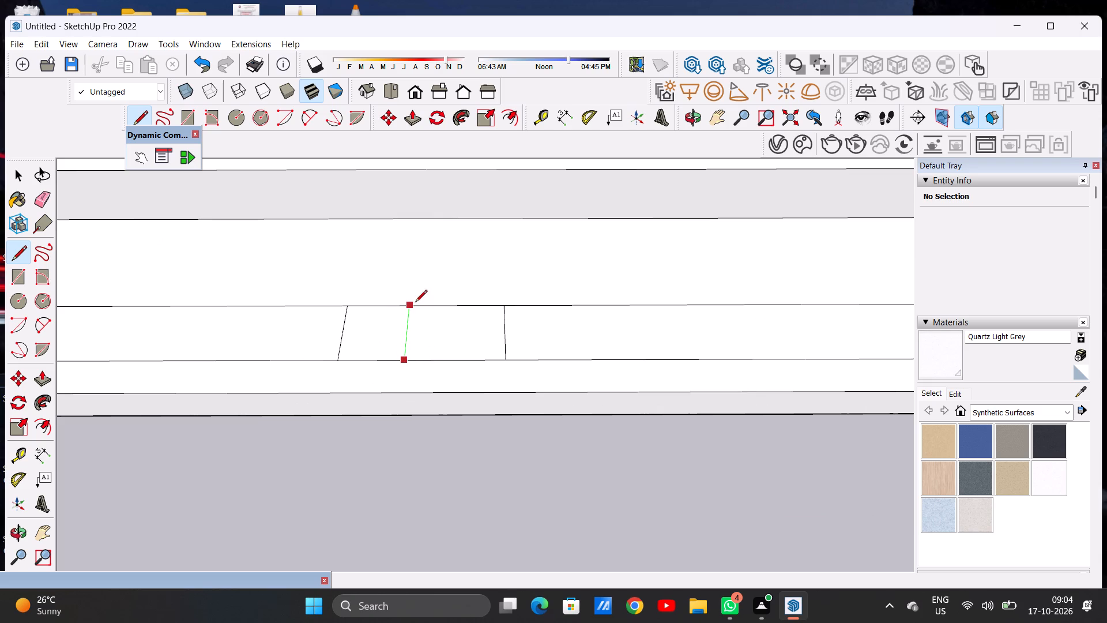
left_click(415, 303)
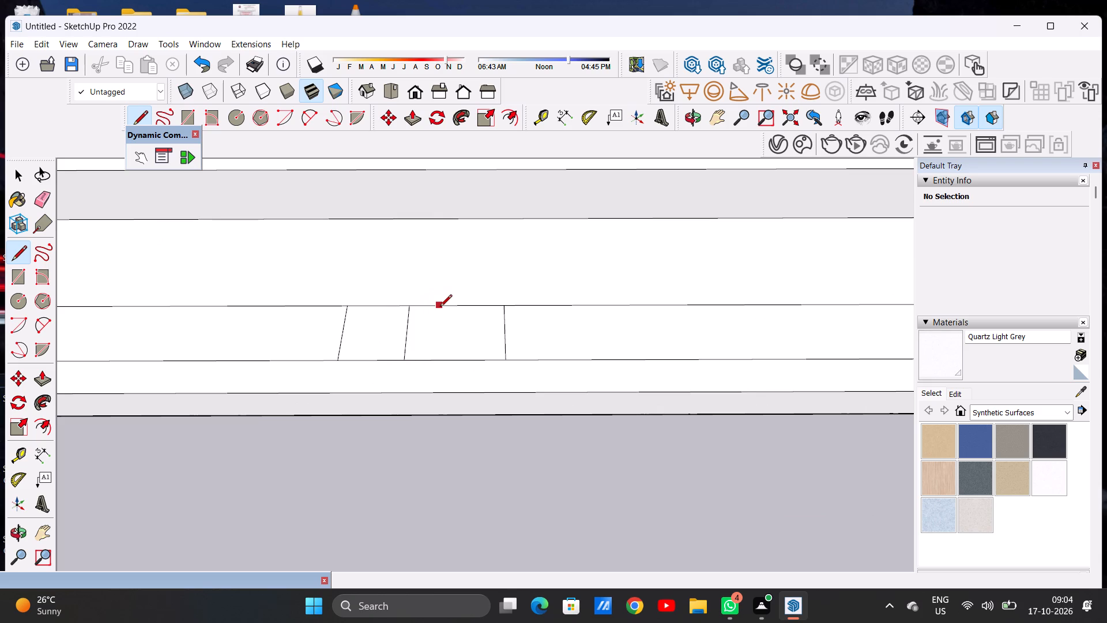
left_click(445, 307)
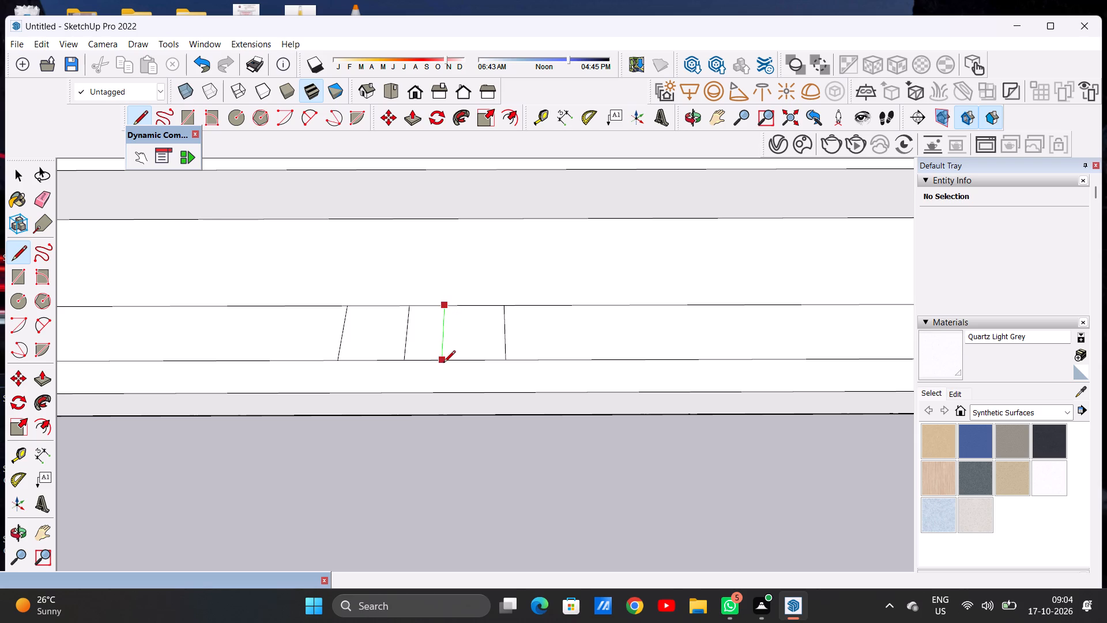
left_click(443, 363)
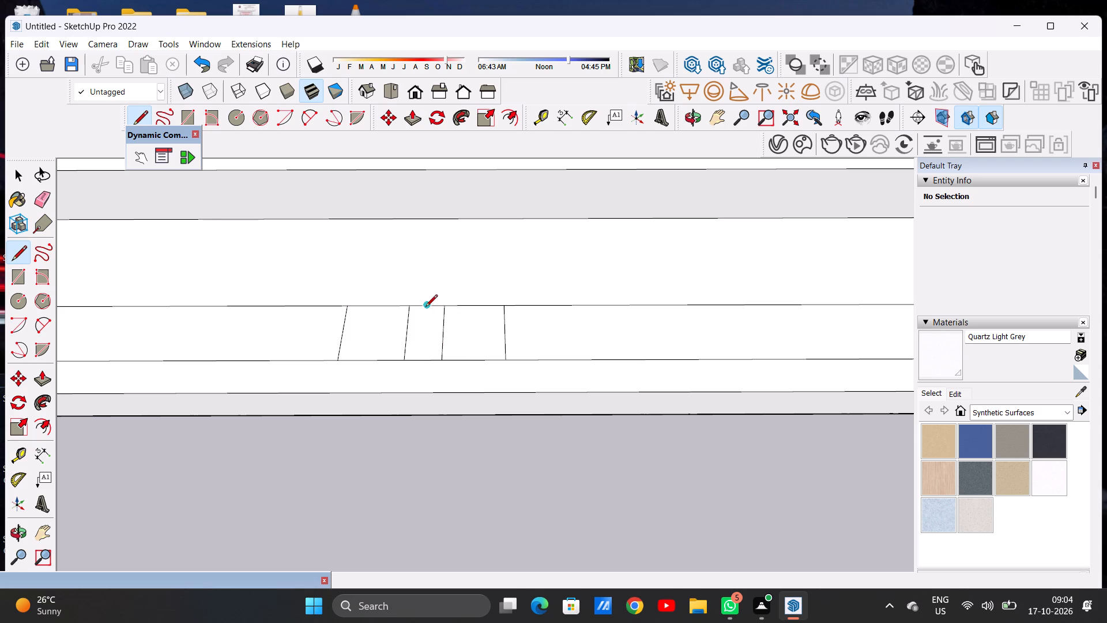
left_click(426, 307)
left_click(425, 363)
key("space")
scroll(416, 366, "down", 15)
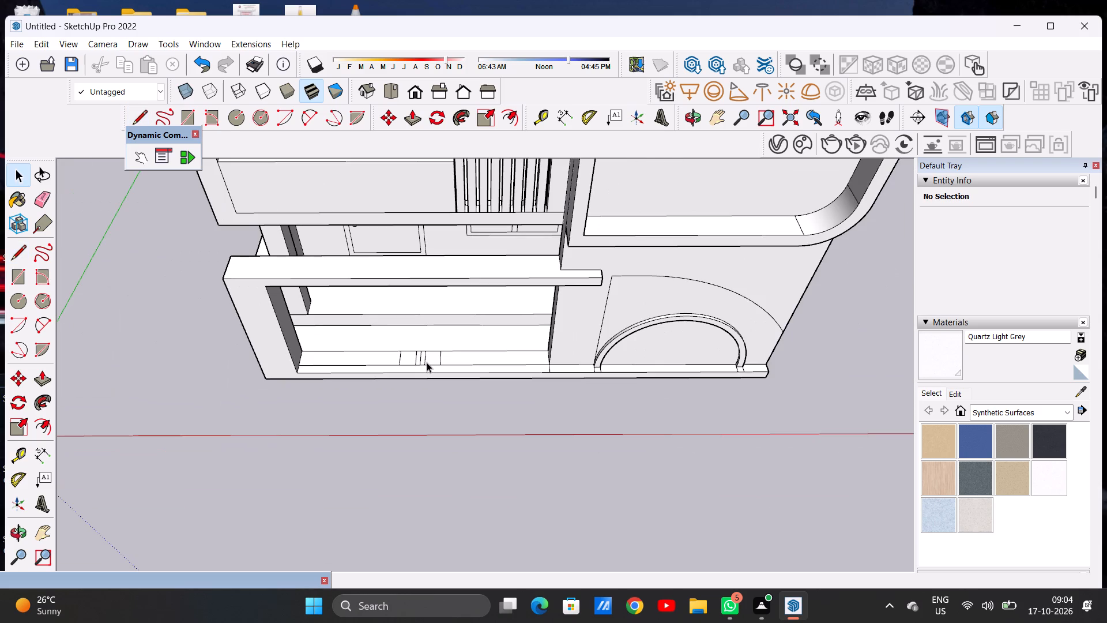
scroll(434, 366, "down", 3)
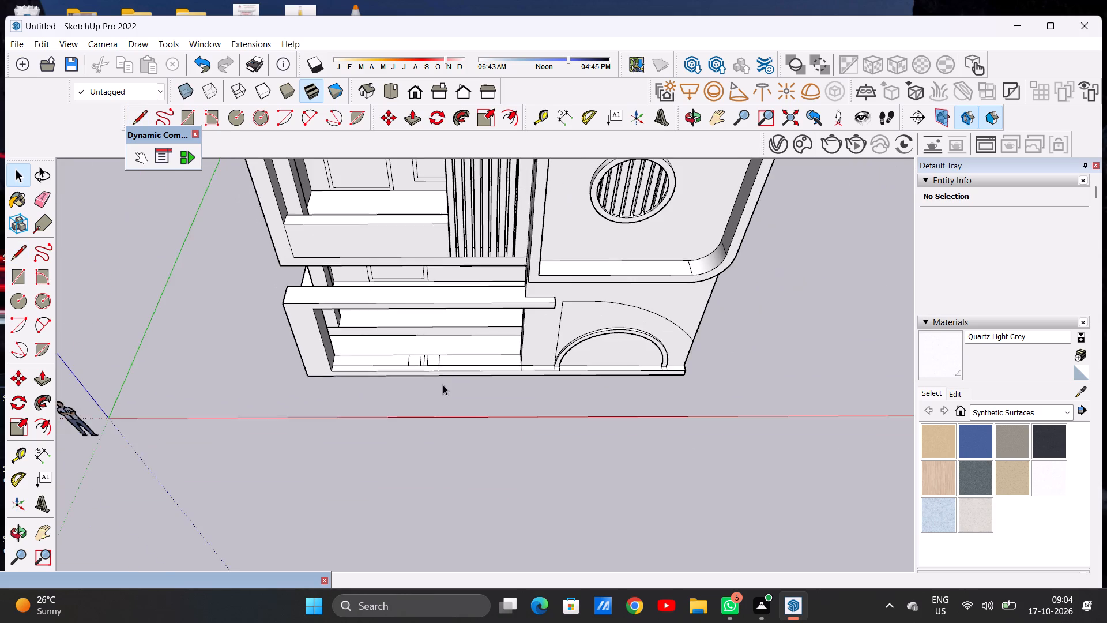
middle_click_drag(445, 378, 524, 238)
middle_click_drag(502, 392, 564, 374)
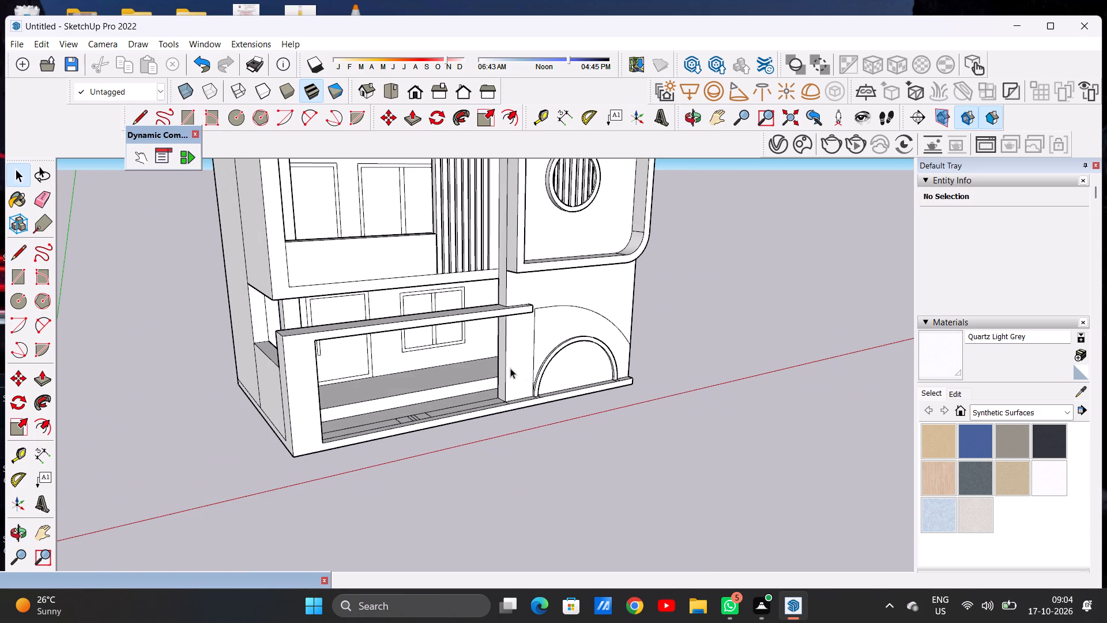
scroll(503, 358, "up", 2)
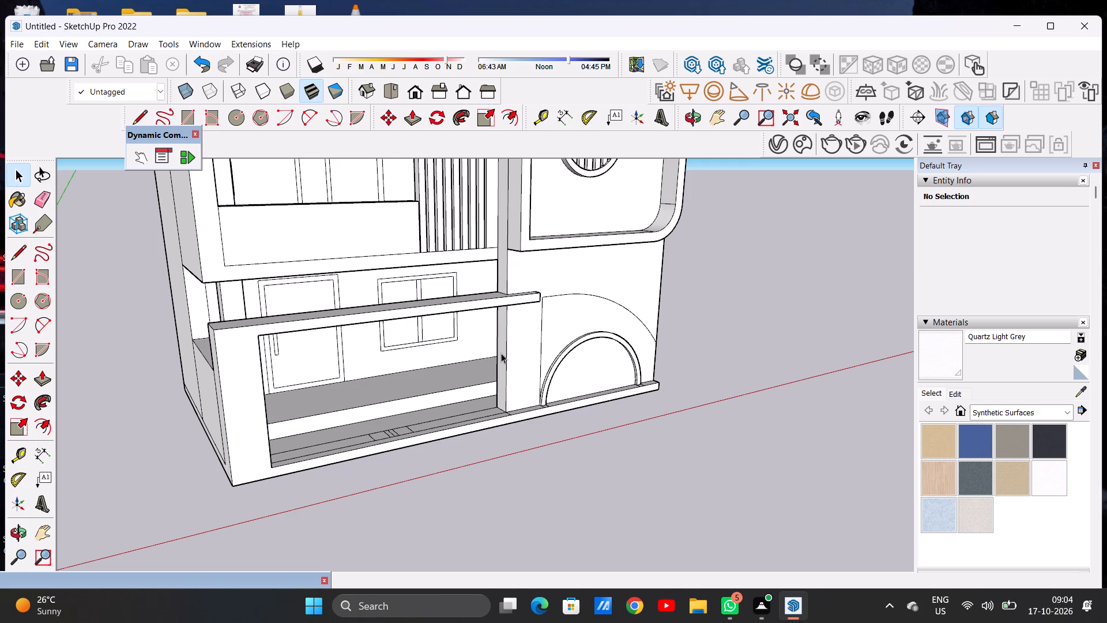
Draw two closely spaced crosswise lines on the wall pillar's side face below the beam, marking off a thin strip.
key("l")
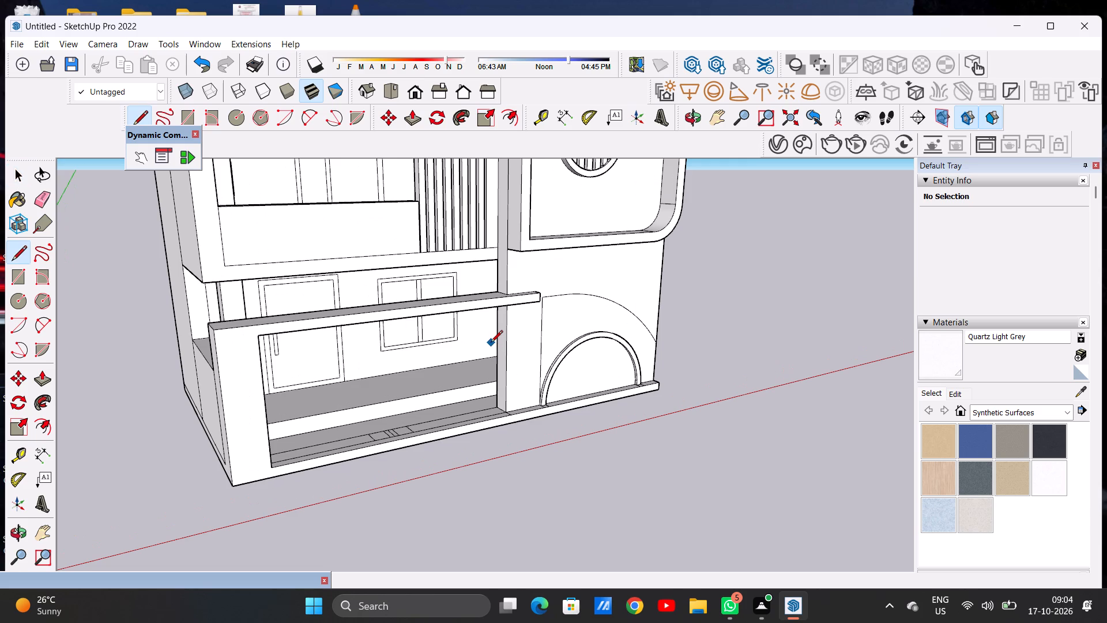
middle_click_drag(492, 344, 537, 340)
scroll(514, 328, "up", 6)
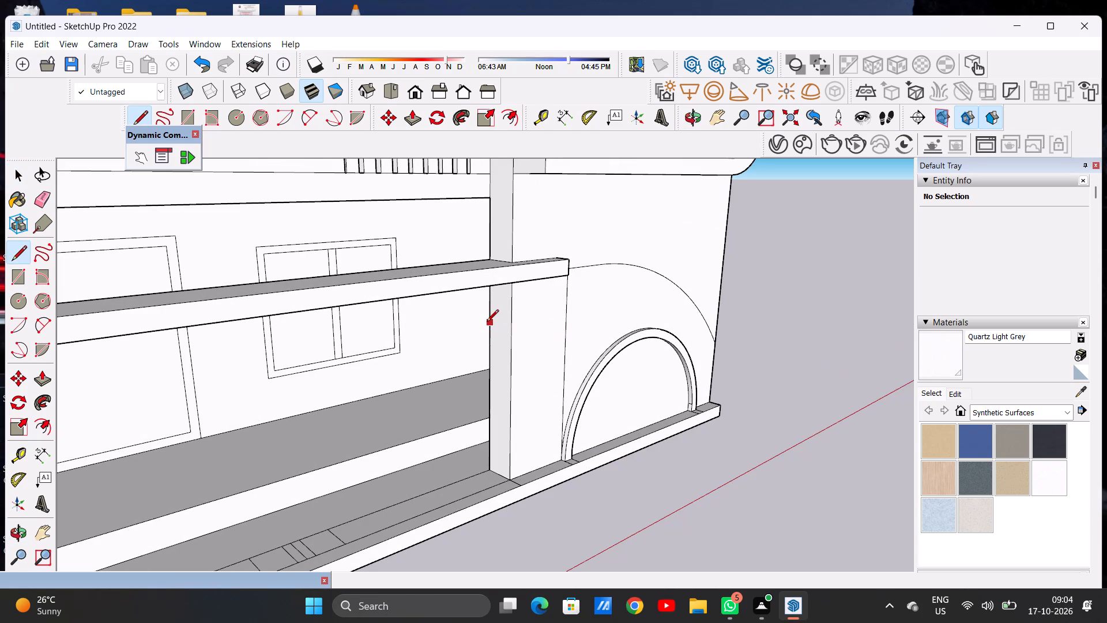
left_click(487, 322)
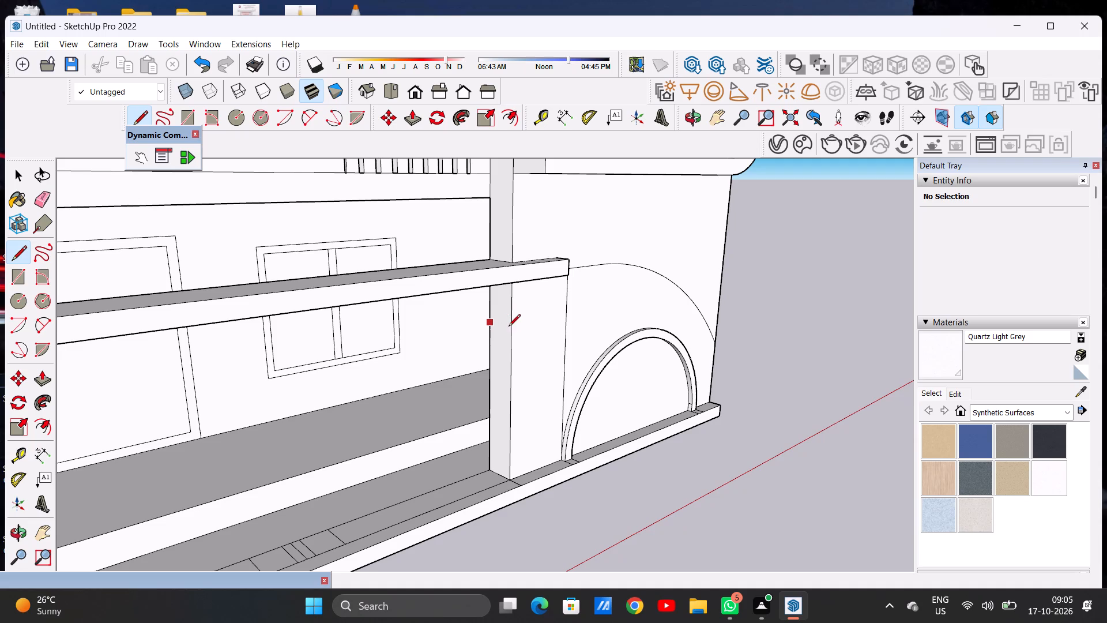
left_click(513, 328)
scroll(496, 345, "up", 12)
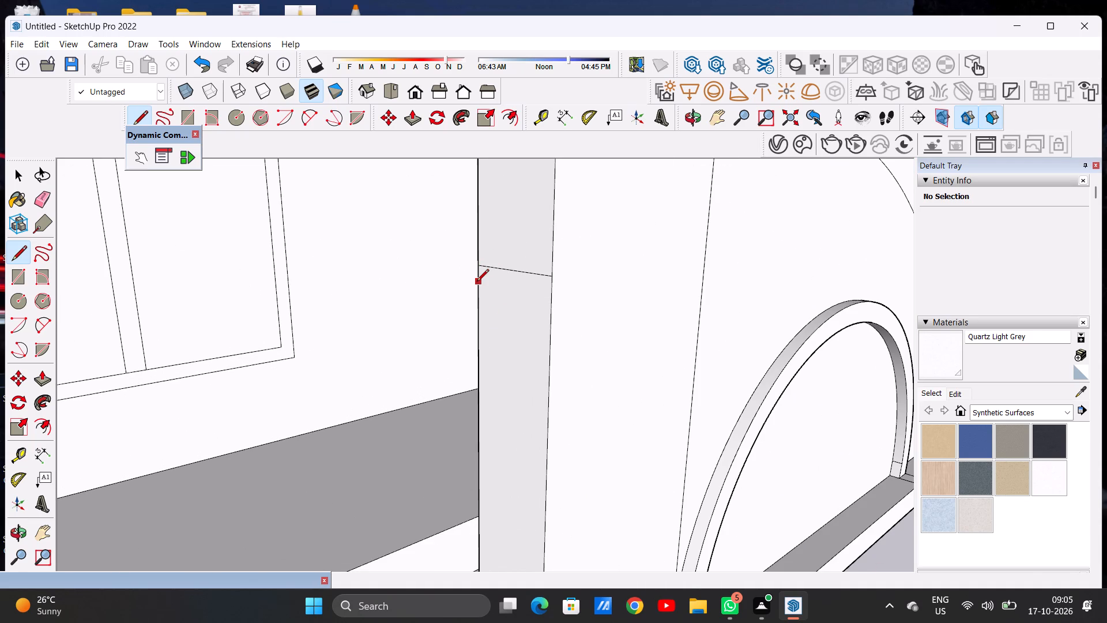
left_click(477, 282)
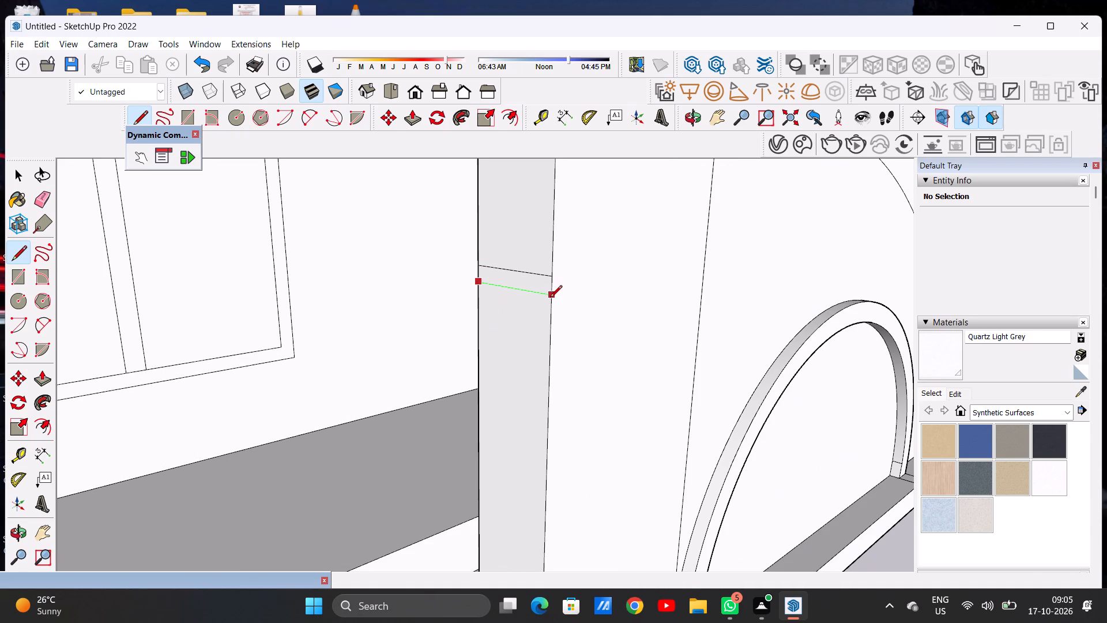
left_click(550, 298)
key("space")
Push/Pull the thin strip on the pillar across the front opening to the corner post's inner face, forming a horizontal rail.
key("p")
scroll(535, 275, "up", 3)
left_click(535, 275)
scroll(465, 311, "down", 12)
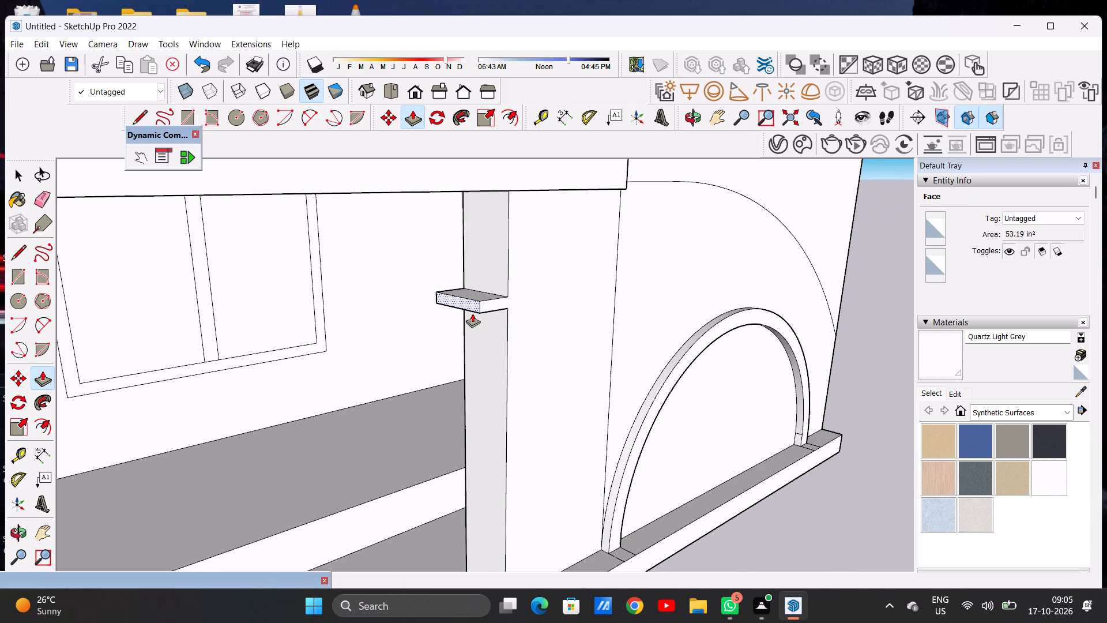
scroll(410, 354, "down", 17)
middle_click_drag(347, 356, 347, 355)
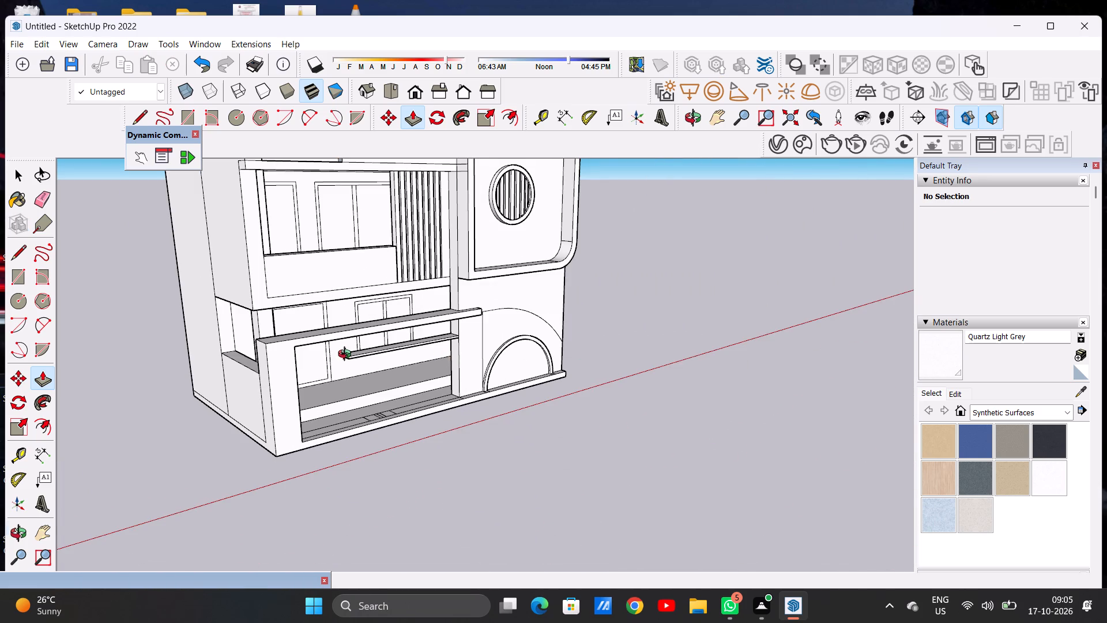
middle_click_drag(347, 355, 212, 351)
scroll(309, 331, "up", 15)
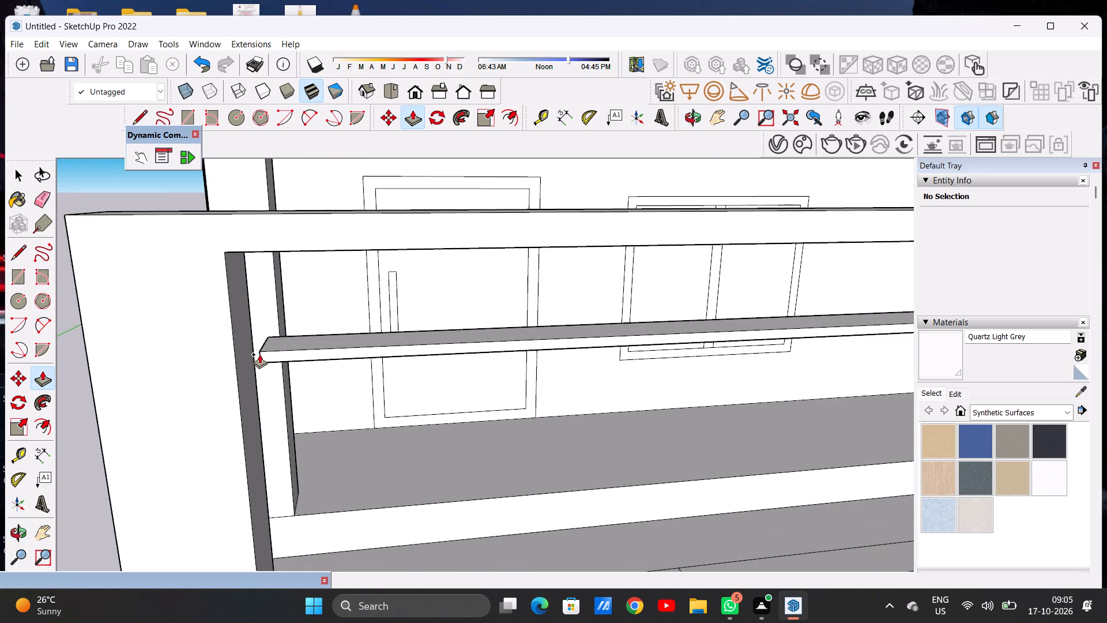
middle_click_drag(291, 335, 239, 343)
middle_click_drag(238, 344, 324, 332)
scroll(324, 332, "down", 2)
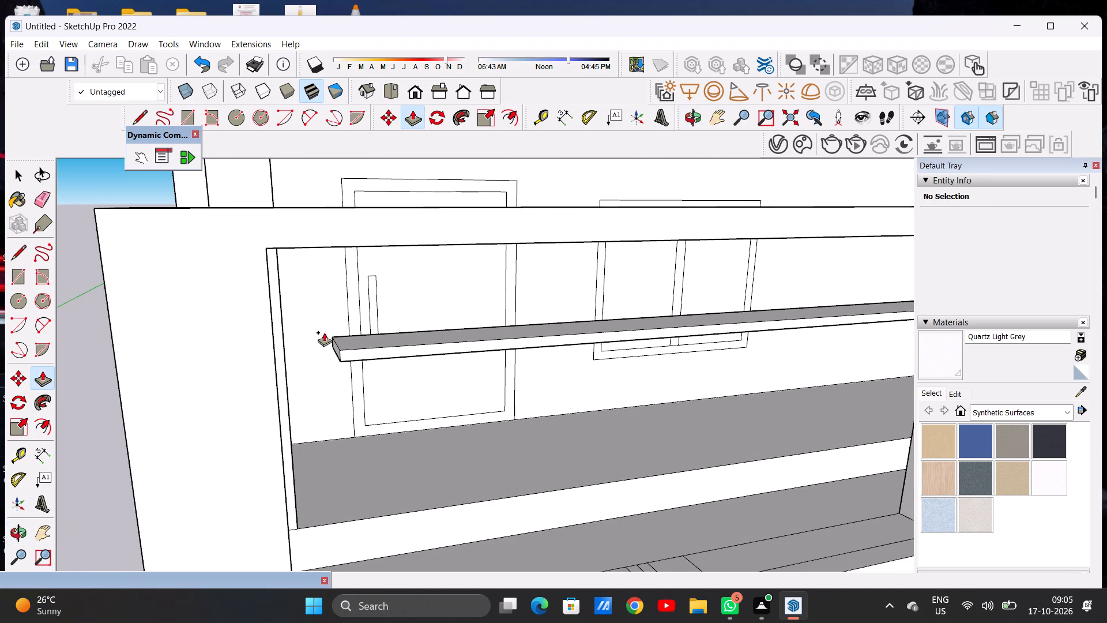
scroll(324, 332, "down", 1)
scroll(303, 355, "up", 6)
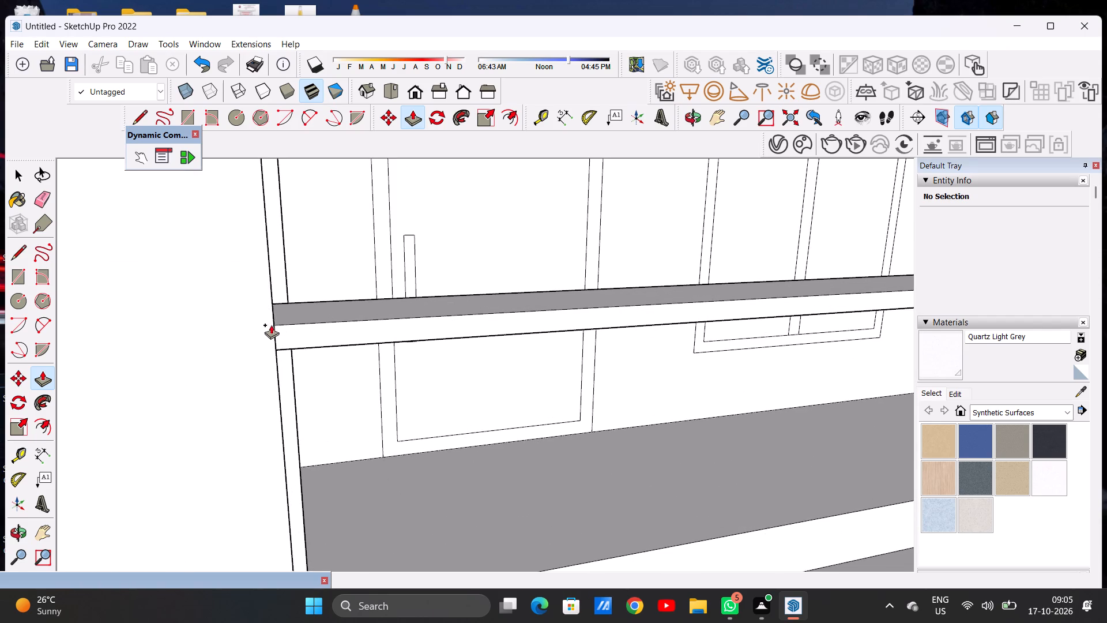
middle_click_drag(295, 331, 201, 344)
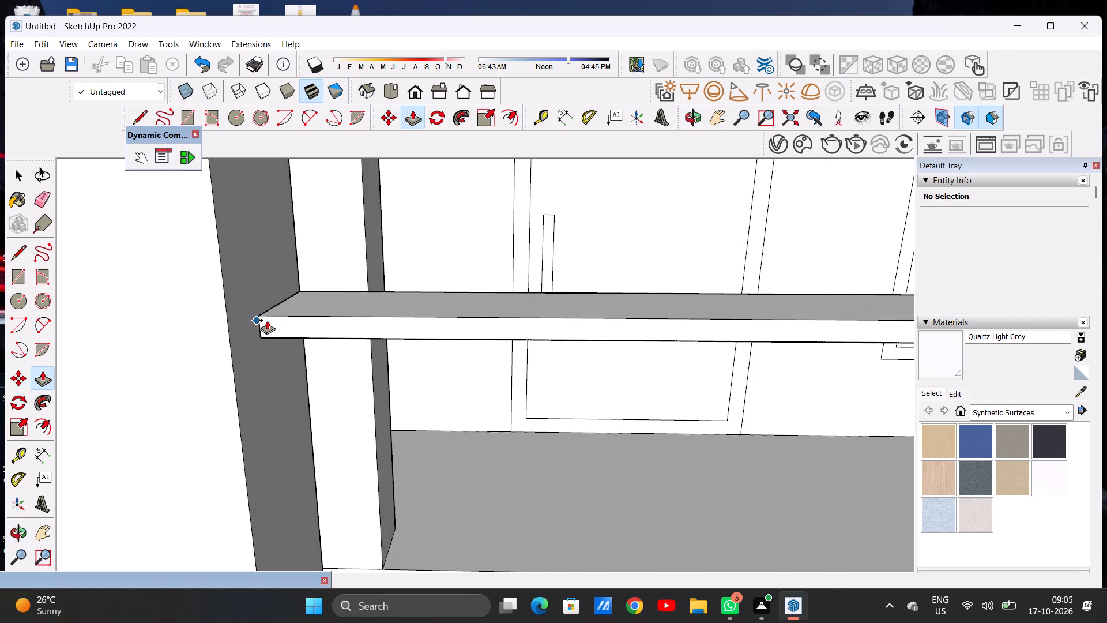
scroll(267, 320, "up", 8)
left_click(234, 271)
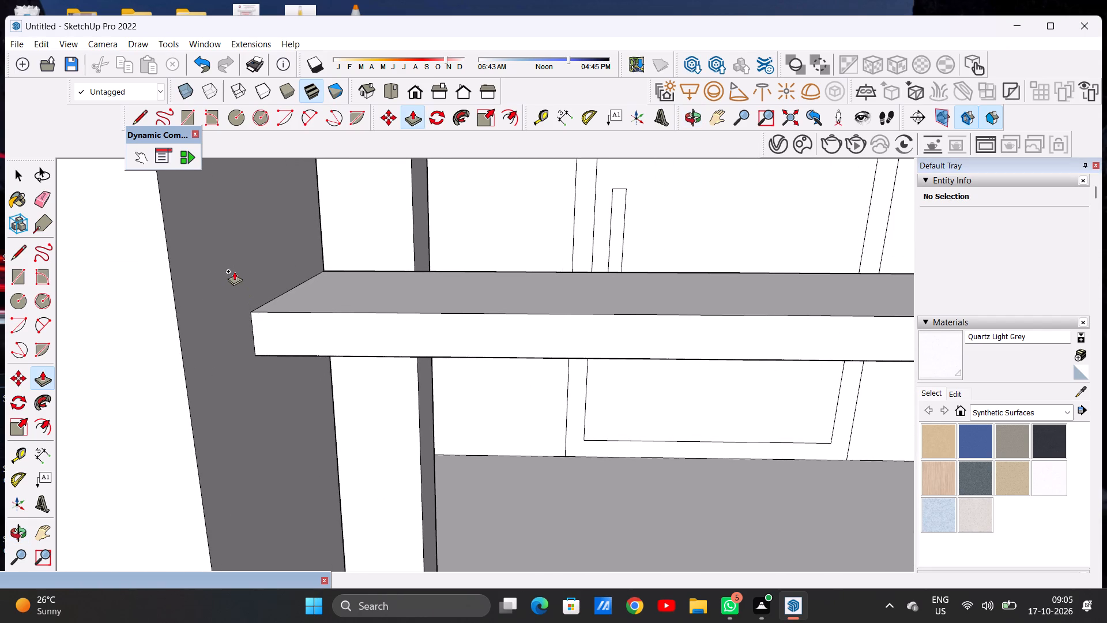
key("space")
Push/Pull the wider ledge rectangle nearer the arch up to the underside of the horizontal rail, forming a vertical post.
scroll(304, 358, "down", 20)
scroll(304, 358, "down", 9)
middle_click_drag(371, 391, 390, 340)
middle_click(390, 340)
middle_click(390, 340)
scroll(313, 404, "down", 5)
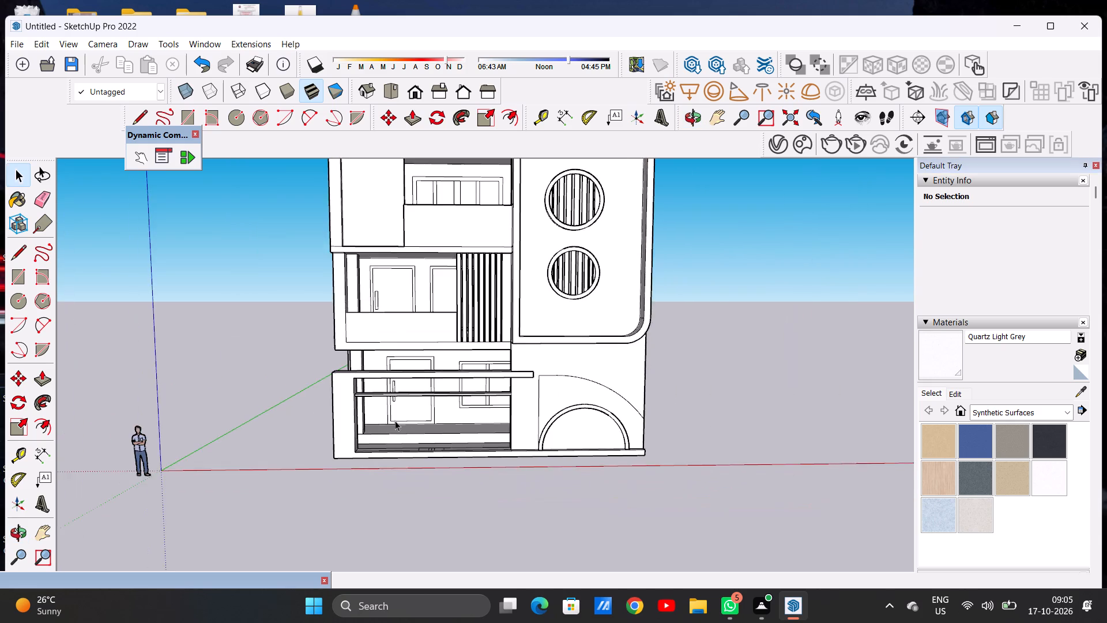
scroll(404, 427, "up", 7)
middle_click_drag(476, 453, 472, 520)
scroll(485, 468, "up", 3)
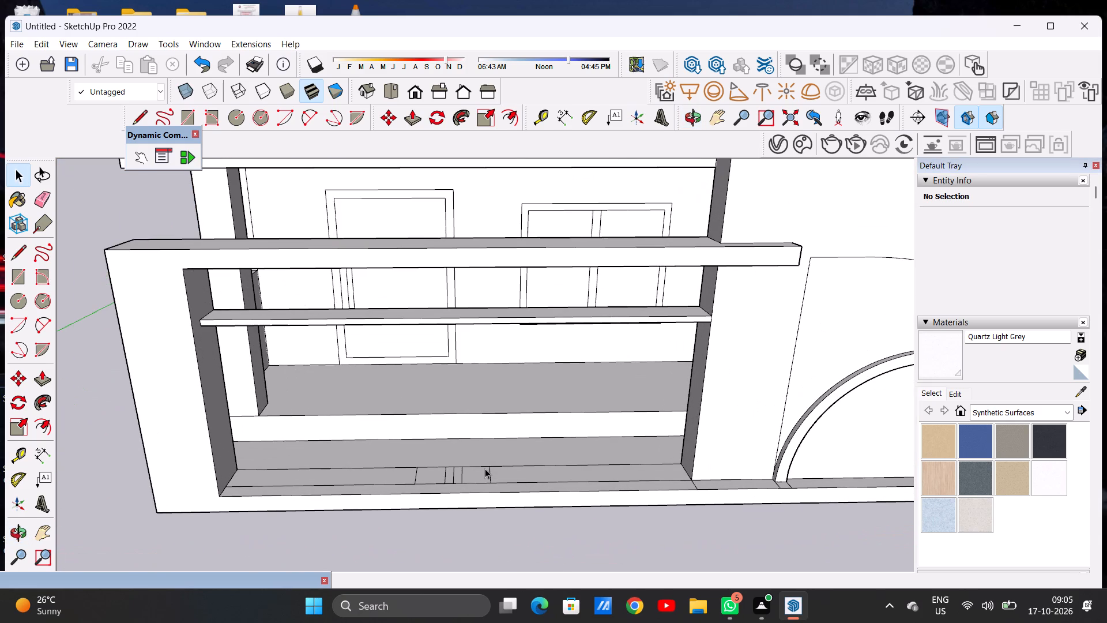
middle_click_drag(460, 503, 459, 539)
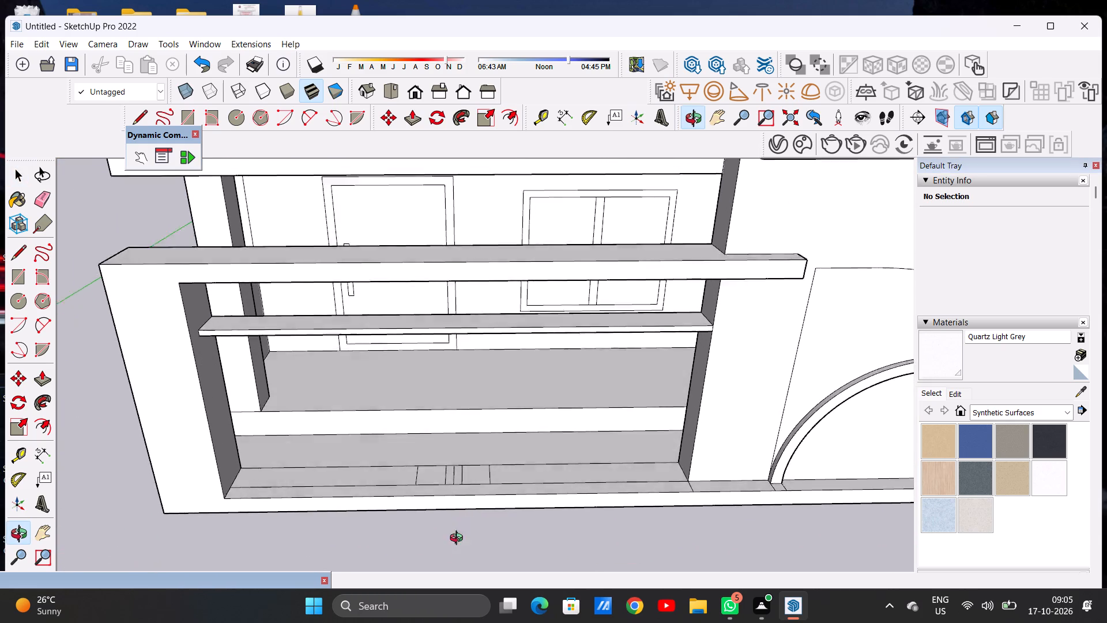
middle_click_drag(459, 539, 463, 569)
scroll(490, 478, "up", 3)
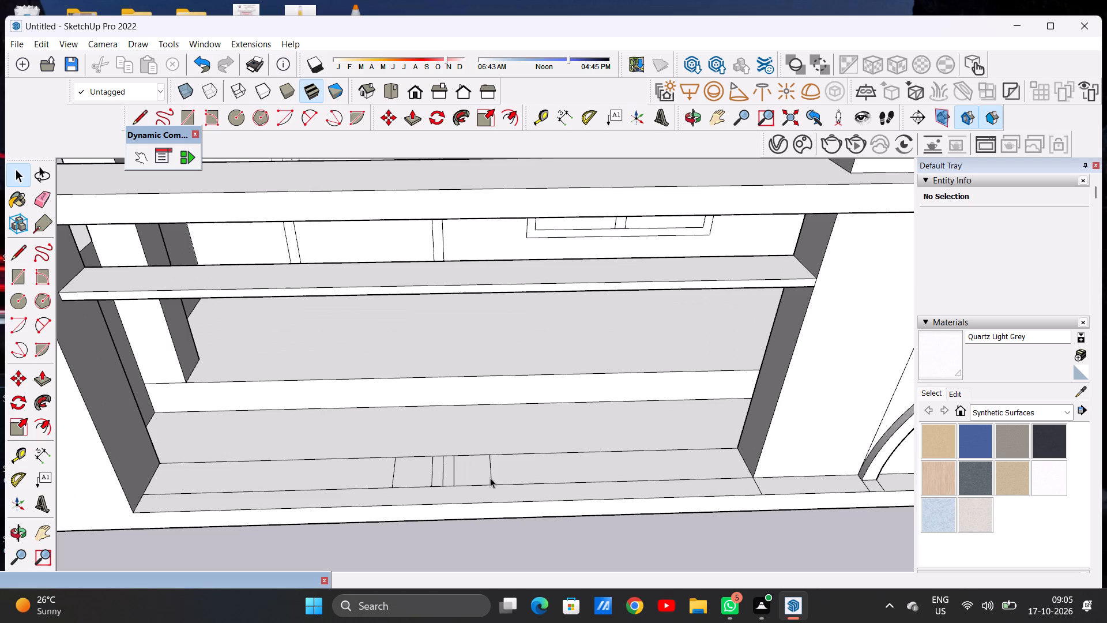
key("p")
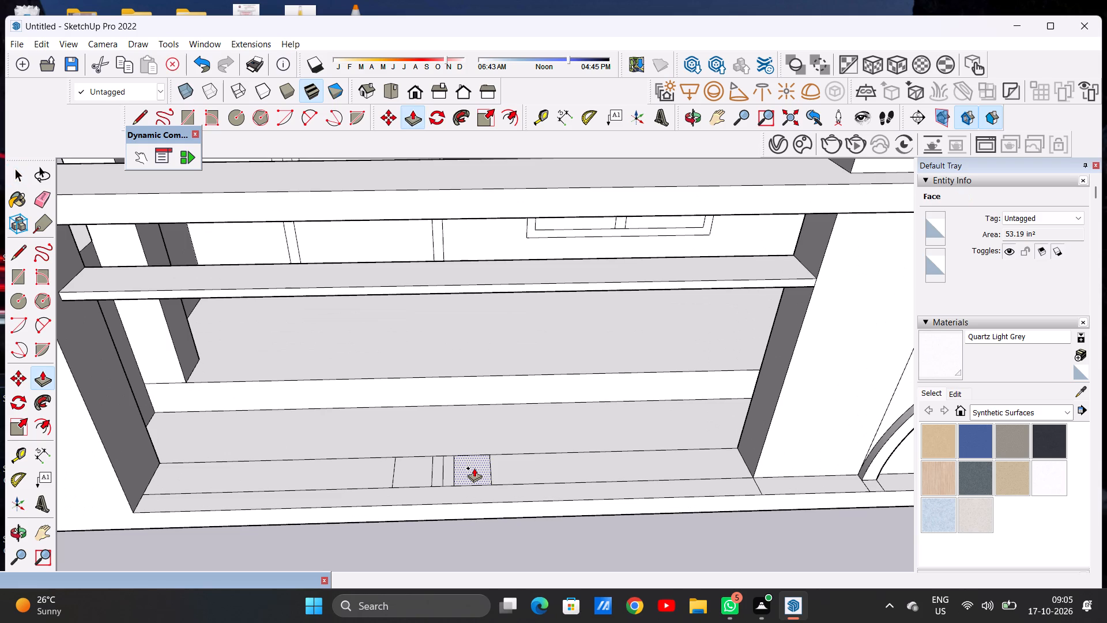
left_click(474, 468)
scroll(477, 425, "down", 8)
scroll(487, 351, "up", 8)
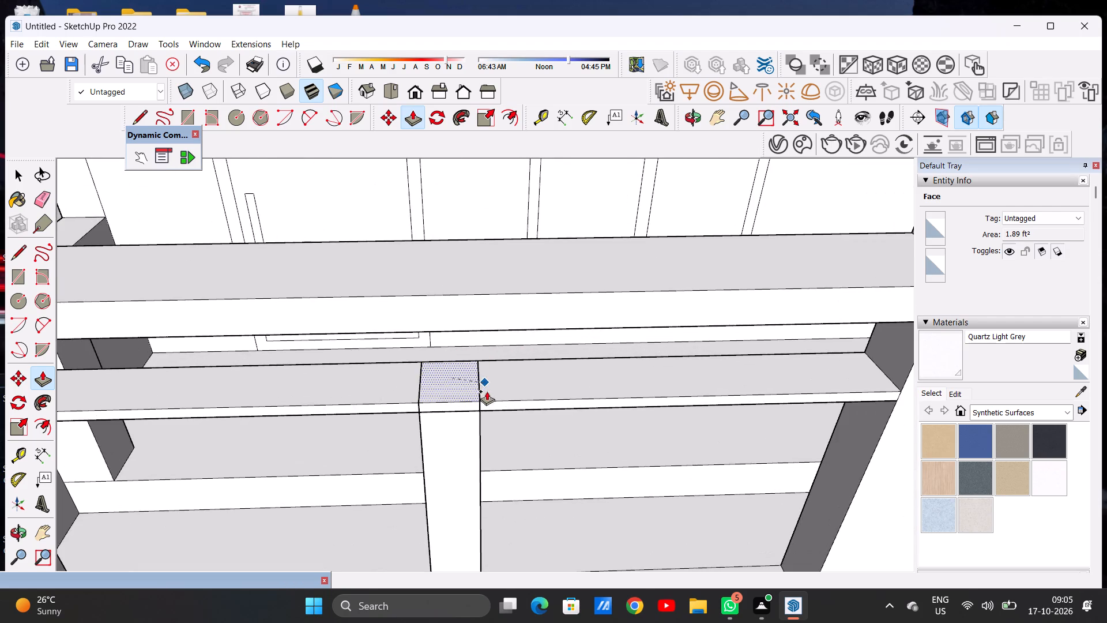
middle_click_drag(481, 385, 473, 286)
scroll(472, 302, "down", 4)
scroll(465, 305, "up", 4)
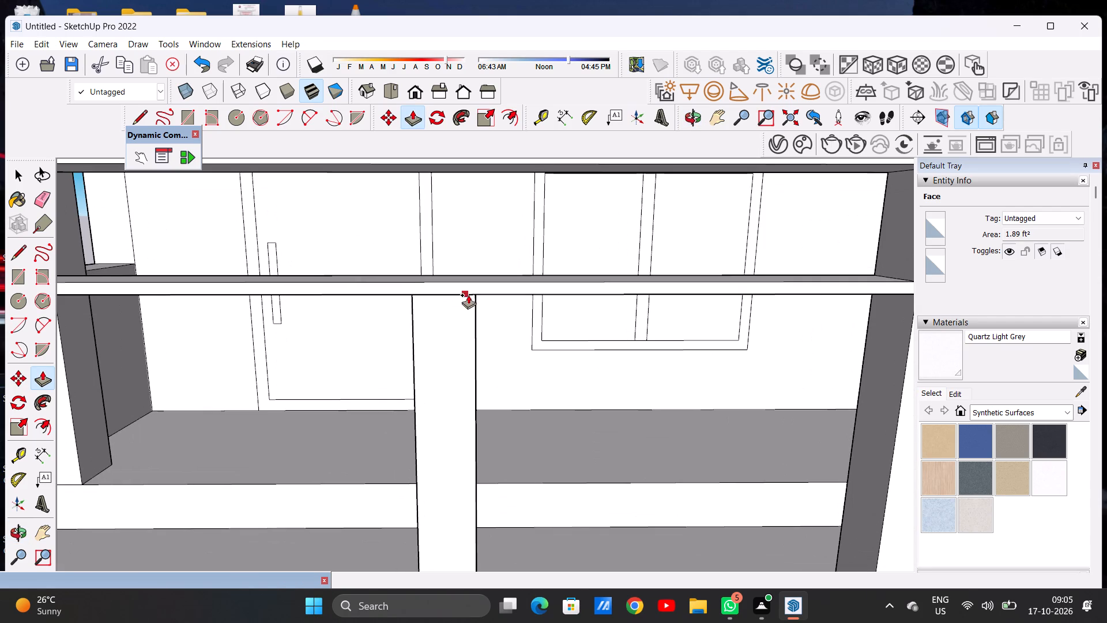
left_click(473, 297)
Push/Pull the wider ledge rectangle nearer the corner post up to the underside of the horizontal rail as a second post.
scroll(454, 313, "down", 12)
middle_click_drag(428, 440, 426, 501)
scroll(408, 408, "up", 10)
left_click(436, 423)
scroll(445, 349, "down", 7)
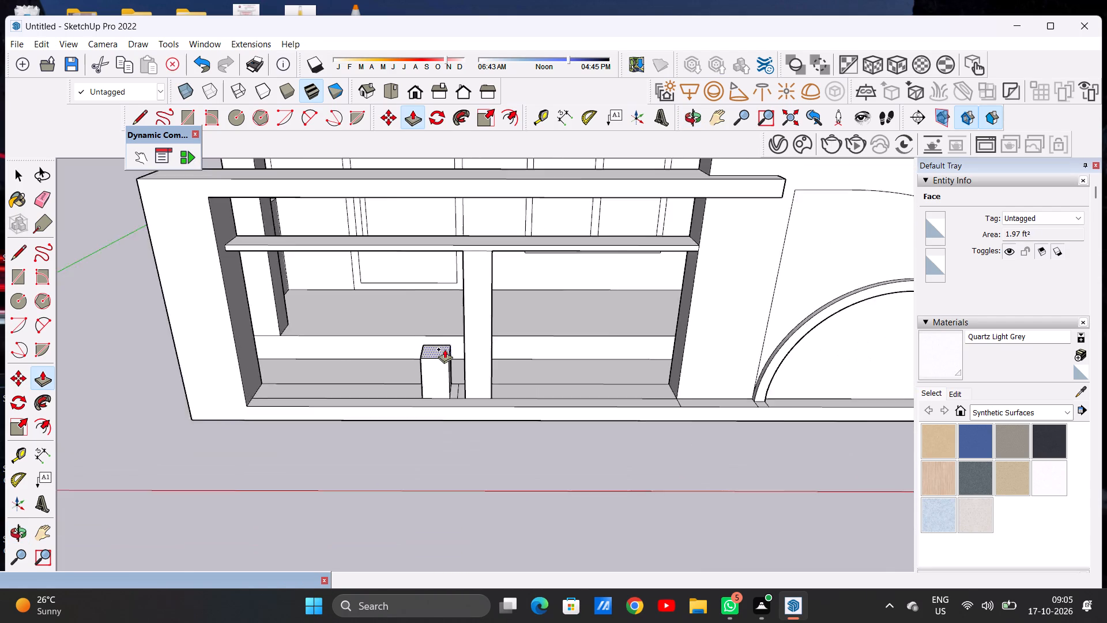
scroll(445, 349, "down", 10)
scroll(442, 294, "up", 18)
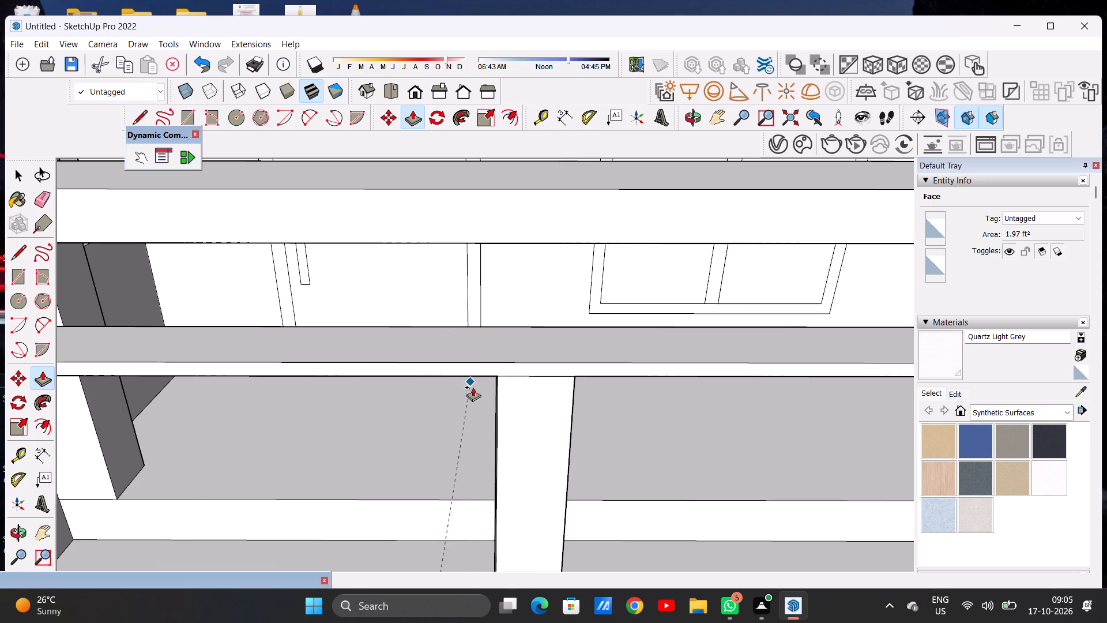
left_click(500, 378)
Push/Pull the narrow ledge strip beside the arch-side post up to the underside of the horizontal rail.
scroll(461, 343, "down", 15)
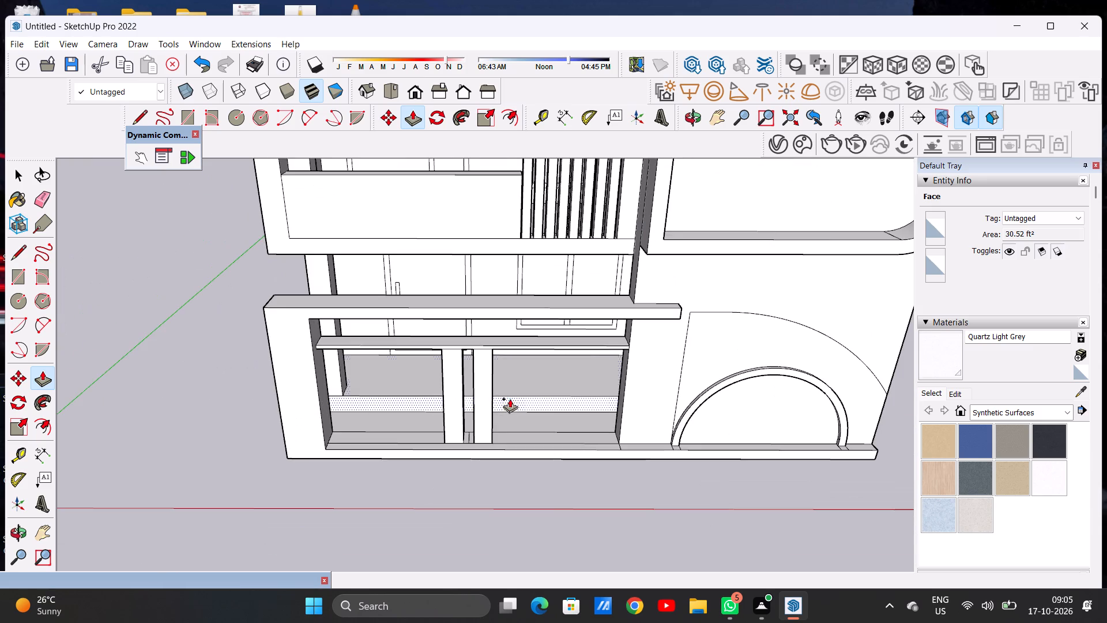
middle_click_drag(477, 428, 465, 513)
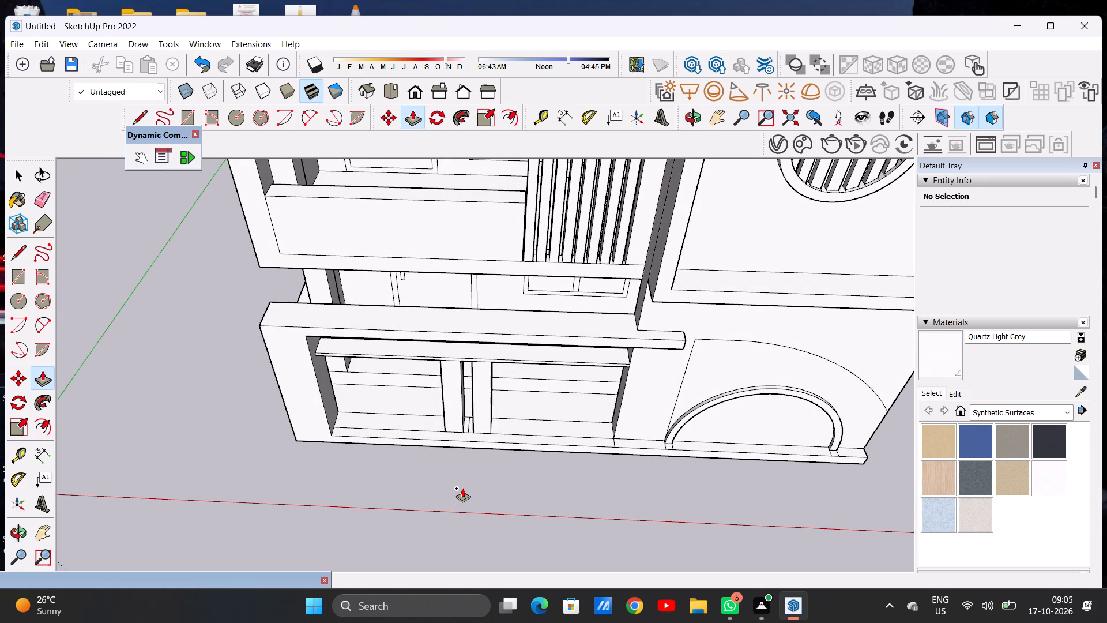
key("space")
scroll(467, 402, "up", 6)
middle_click_drag(466, 444, 490, 429)
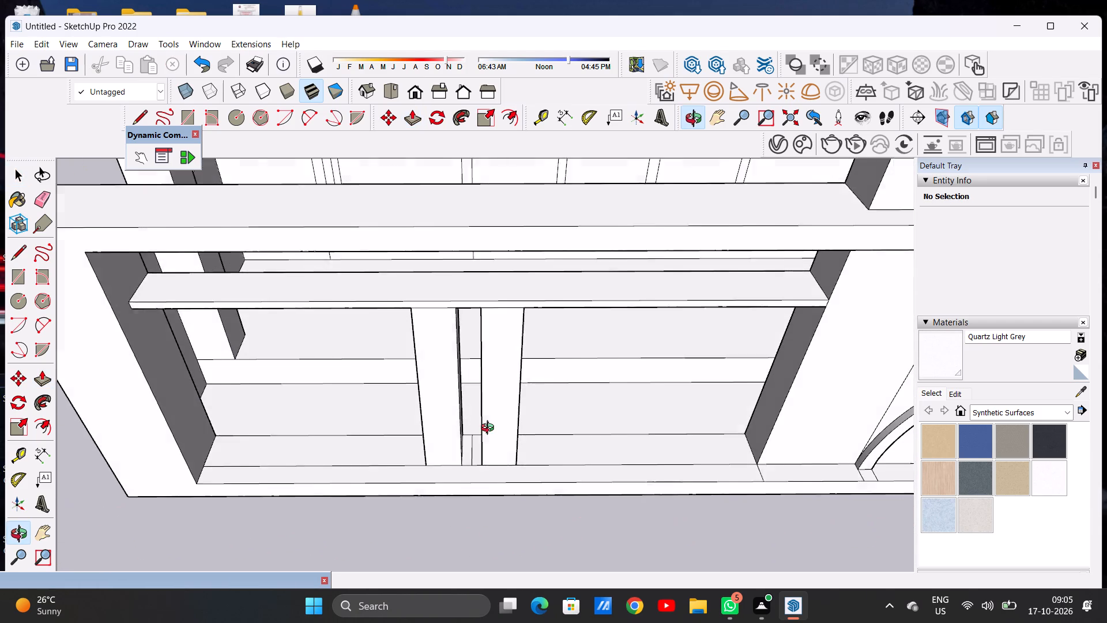
middle_click_drag(490, 429, 502, 429)
middle_click_drag(504, 471, 500, 485)
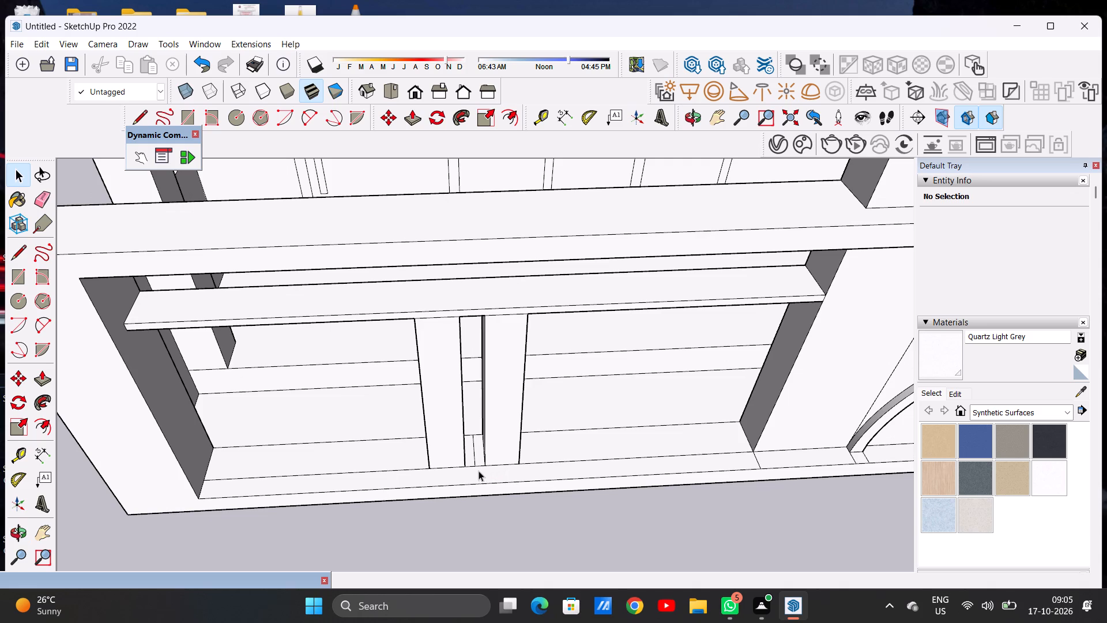
key("p")
scroll(479, 447, "up", 10)
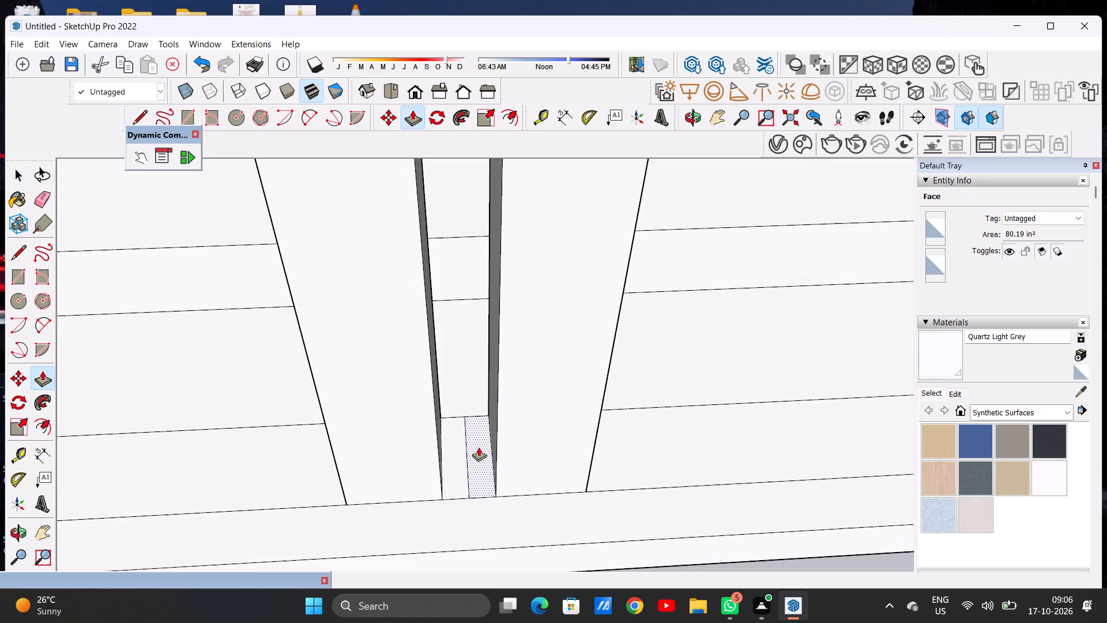
left_click(479, 447)
scroll(478, 393, "down", 15)
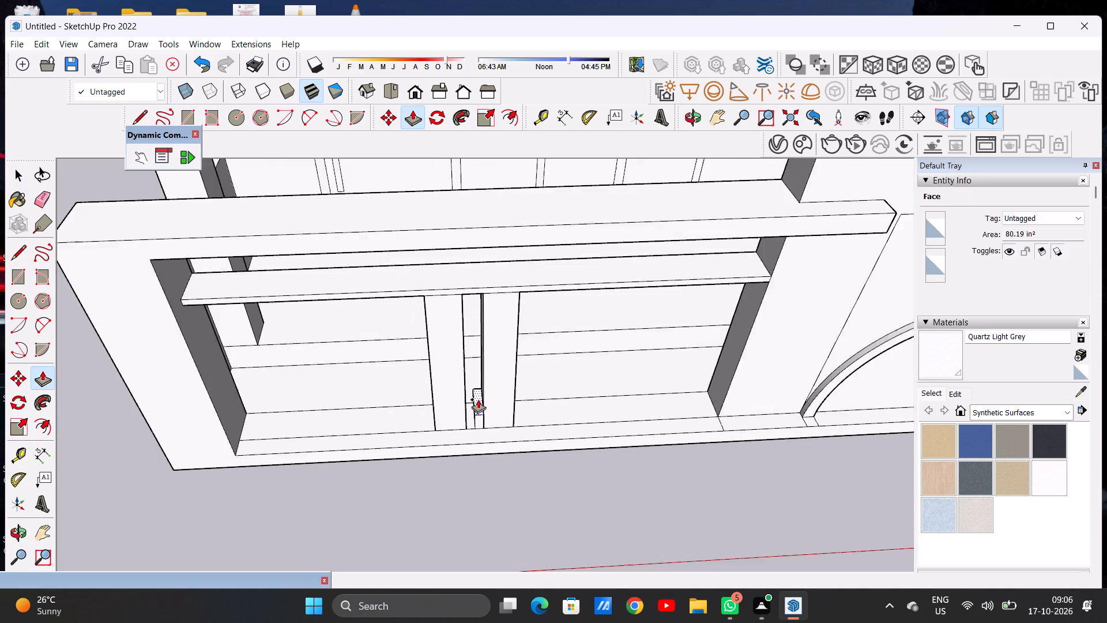
scroll(478, 399, "down", 2)
scroll(478, 325, "up", 10)
left_click(487, 329)
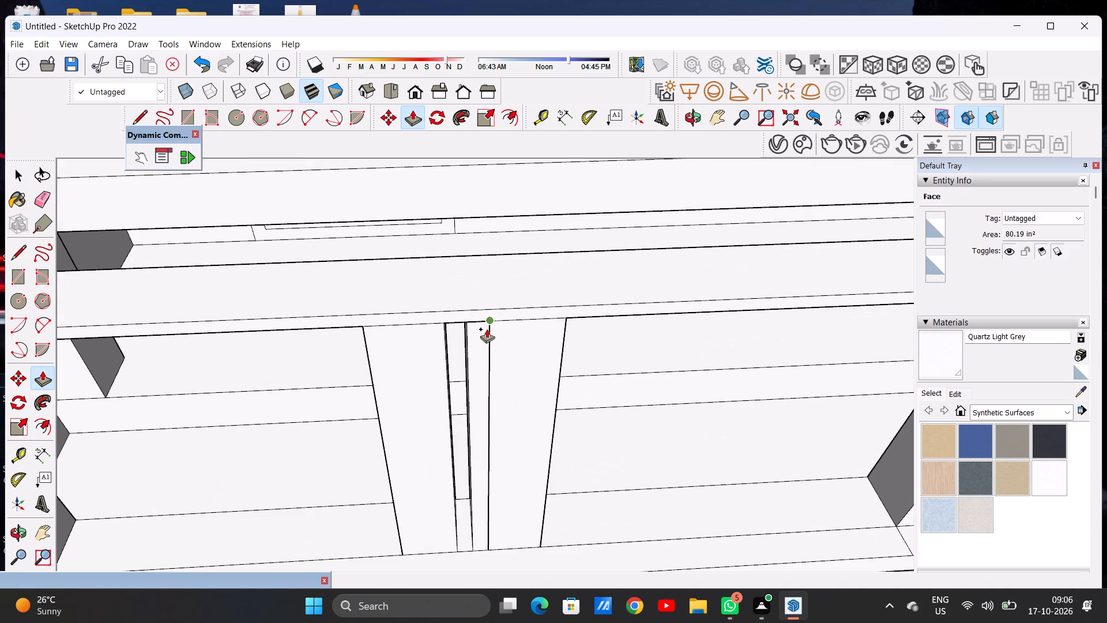
Push/Pull the remaining narrow ledge strip between the posts up to the rail's underside, closing the gap.
scroll(470, 539, "up", 4)
left_click(461, 533)
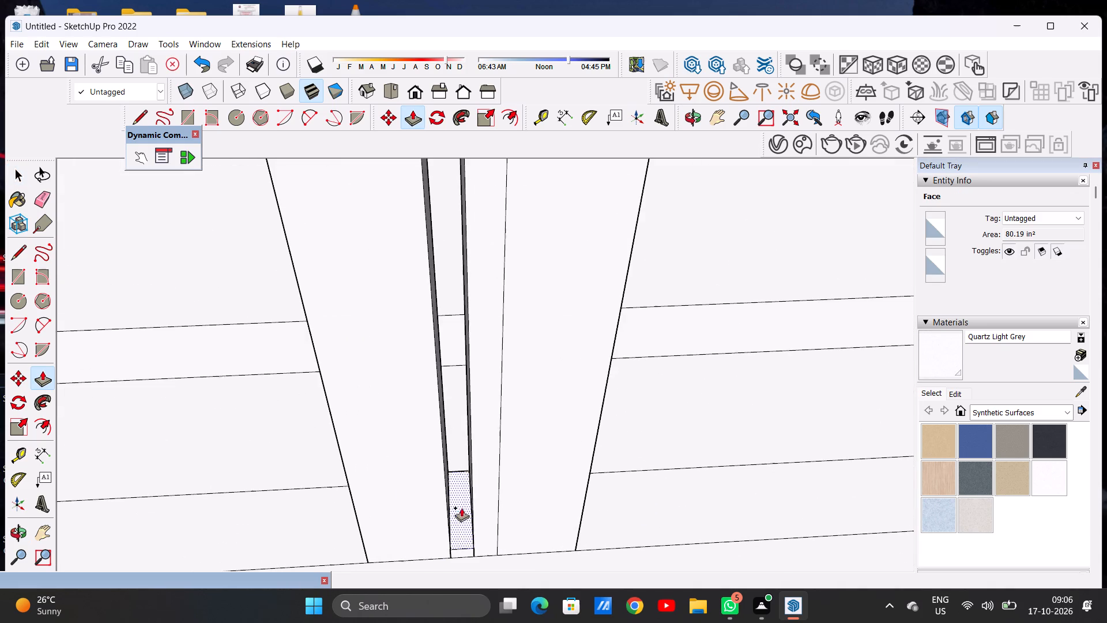
scroll(469, 421, "down", 13)
scroll(470, 362, "up", 5)
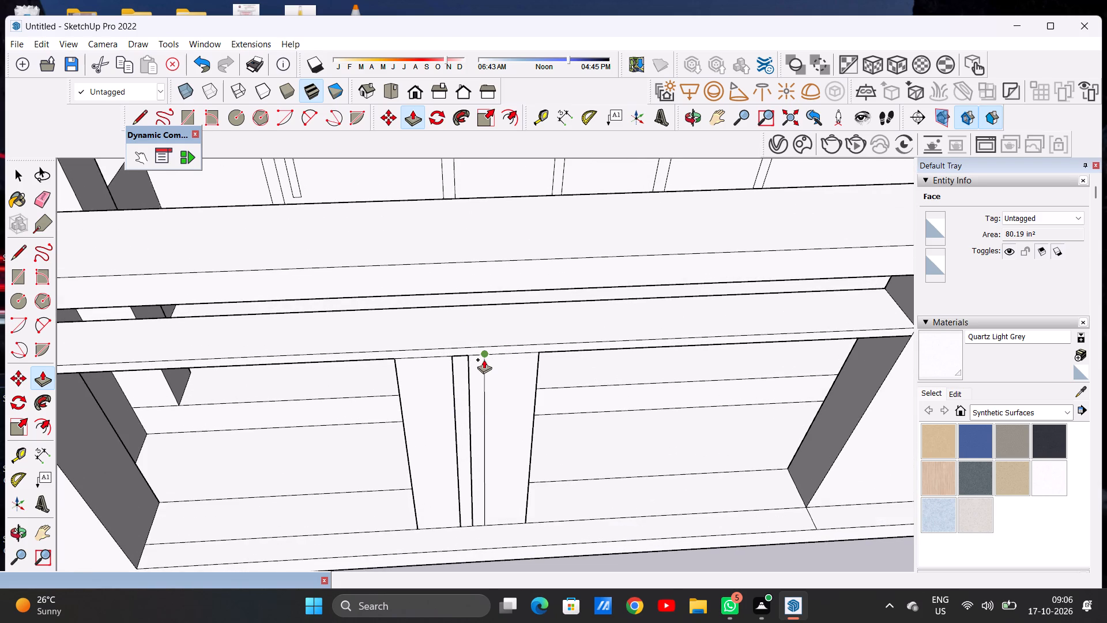
left_click(484, 359)
key("space")
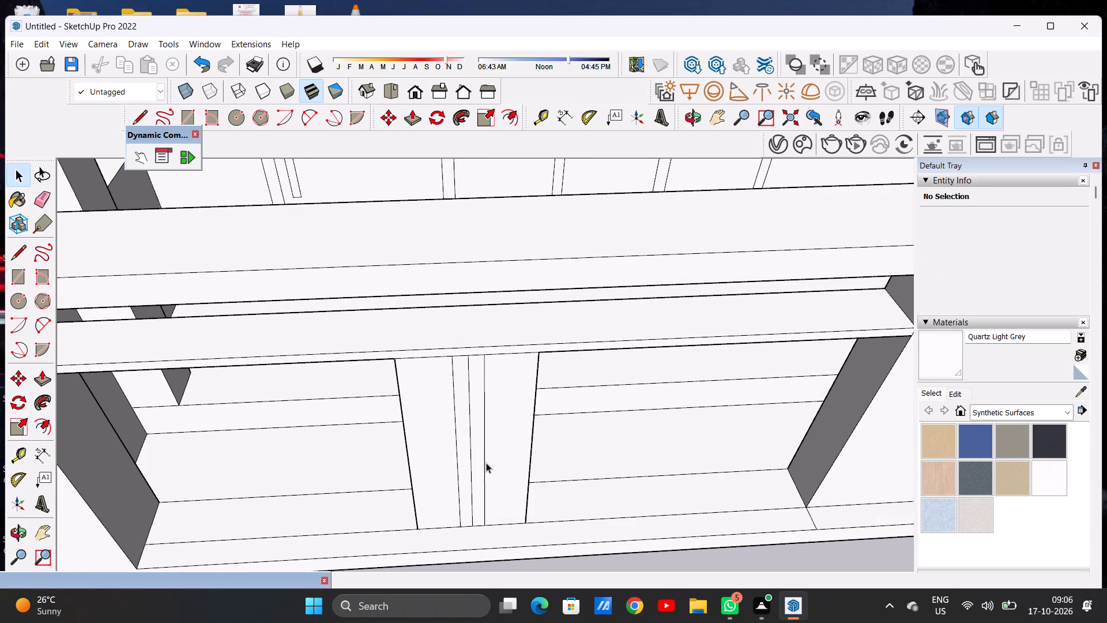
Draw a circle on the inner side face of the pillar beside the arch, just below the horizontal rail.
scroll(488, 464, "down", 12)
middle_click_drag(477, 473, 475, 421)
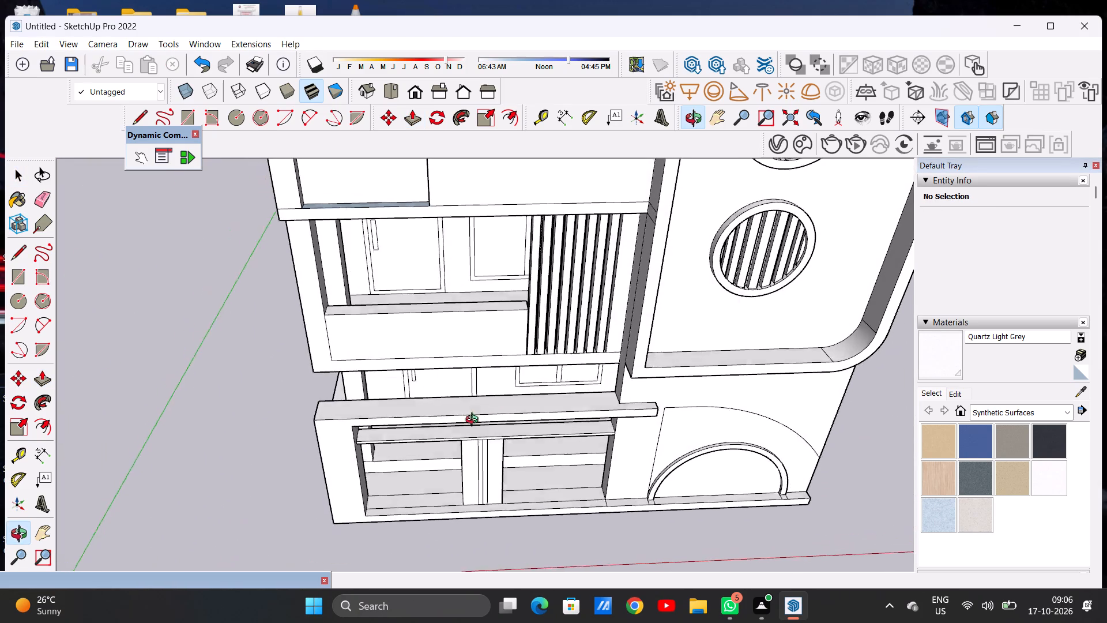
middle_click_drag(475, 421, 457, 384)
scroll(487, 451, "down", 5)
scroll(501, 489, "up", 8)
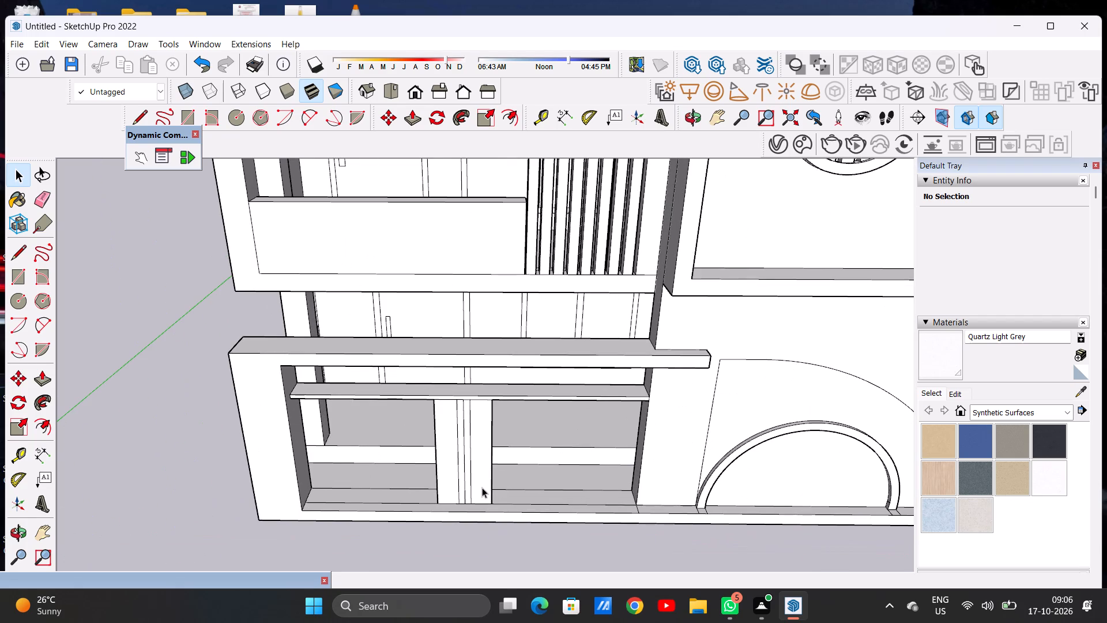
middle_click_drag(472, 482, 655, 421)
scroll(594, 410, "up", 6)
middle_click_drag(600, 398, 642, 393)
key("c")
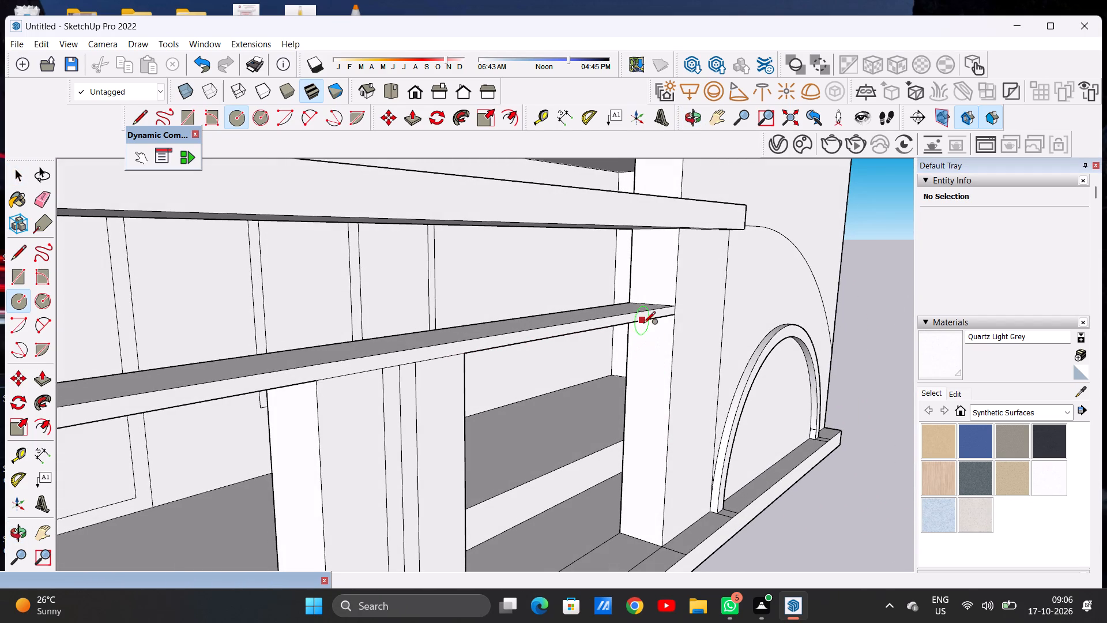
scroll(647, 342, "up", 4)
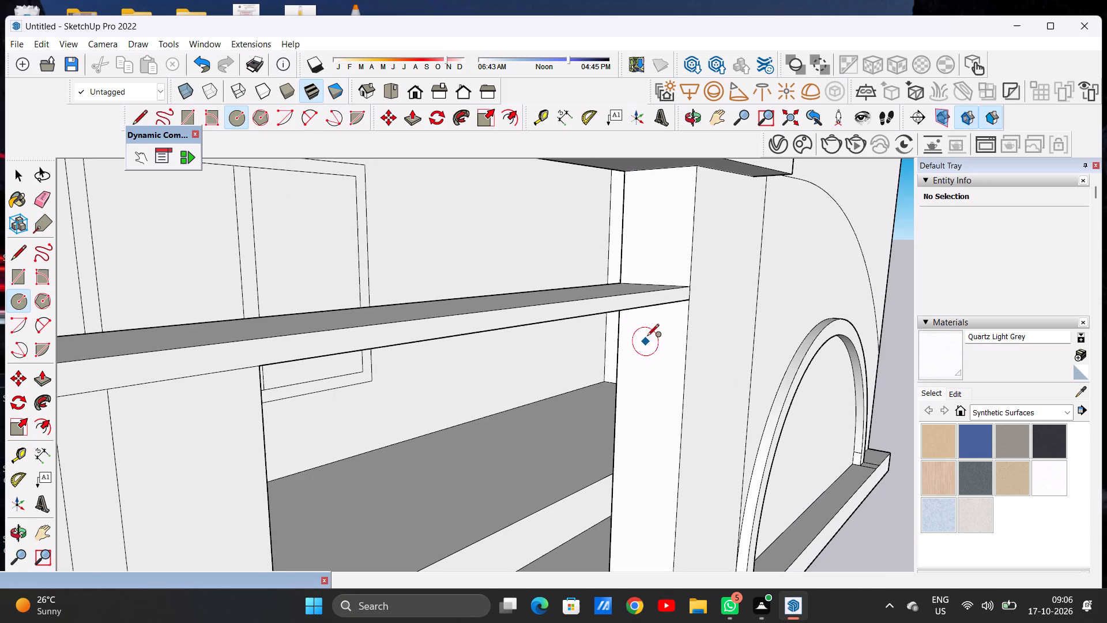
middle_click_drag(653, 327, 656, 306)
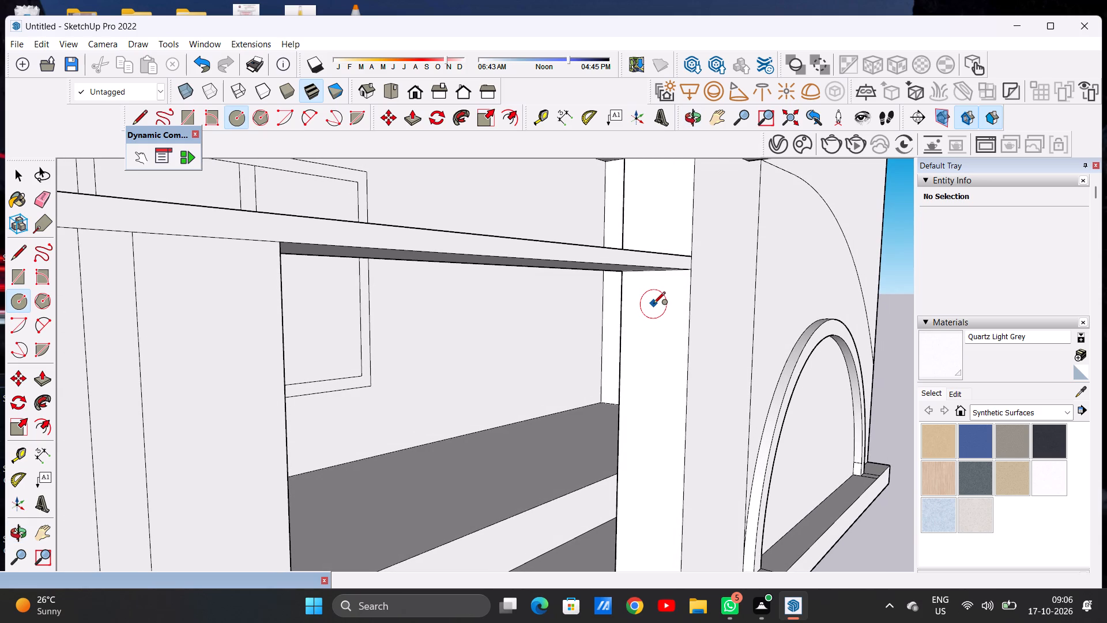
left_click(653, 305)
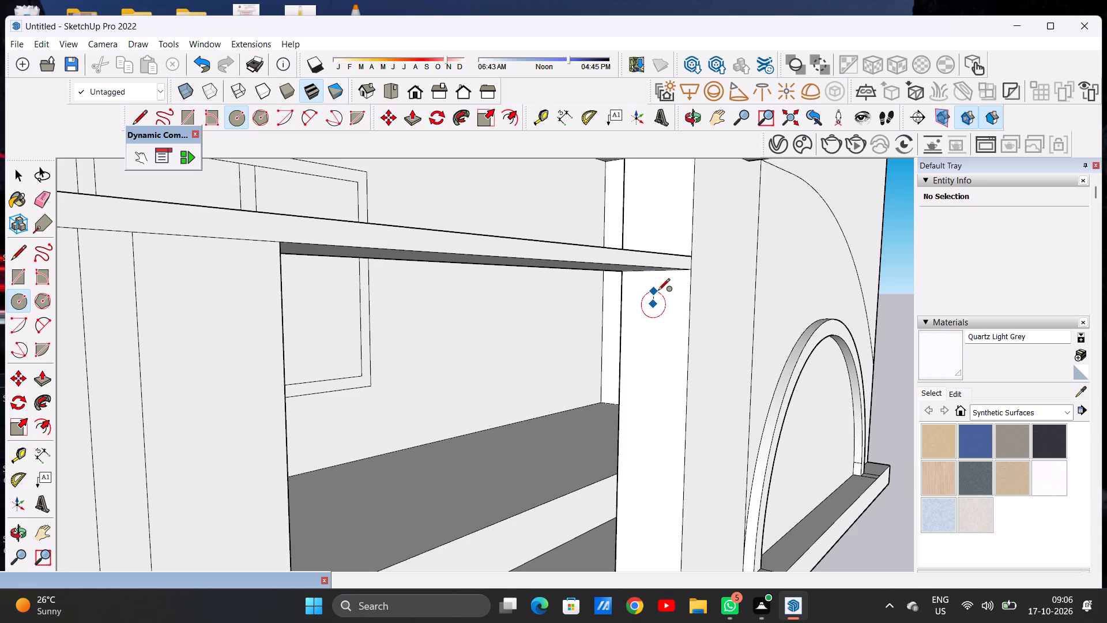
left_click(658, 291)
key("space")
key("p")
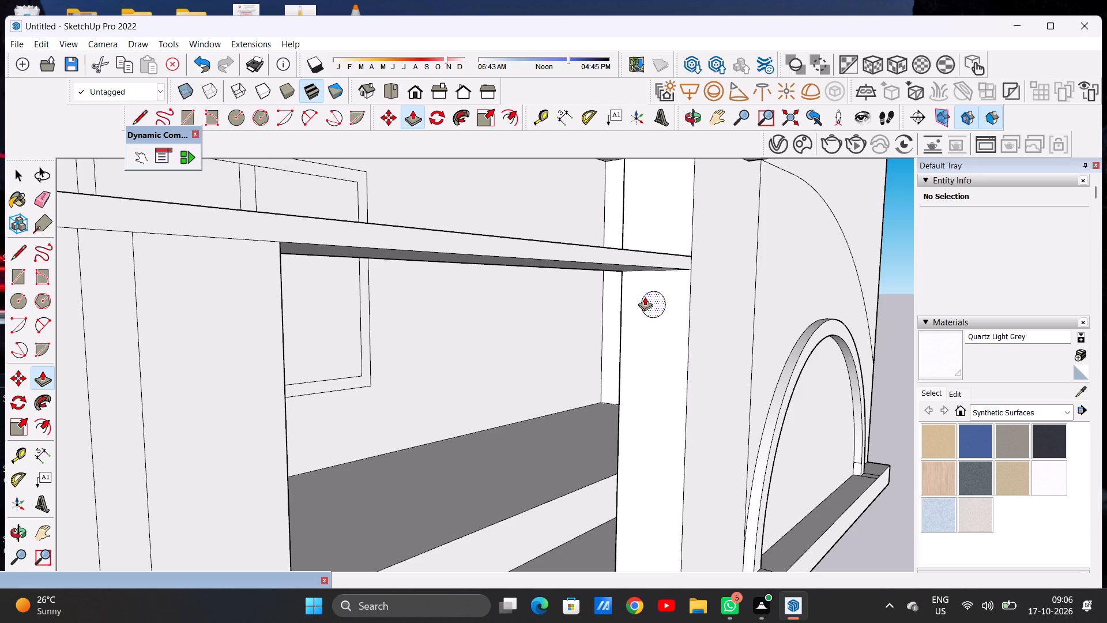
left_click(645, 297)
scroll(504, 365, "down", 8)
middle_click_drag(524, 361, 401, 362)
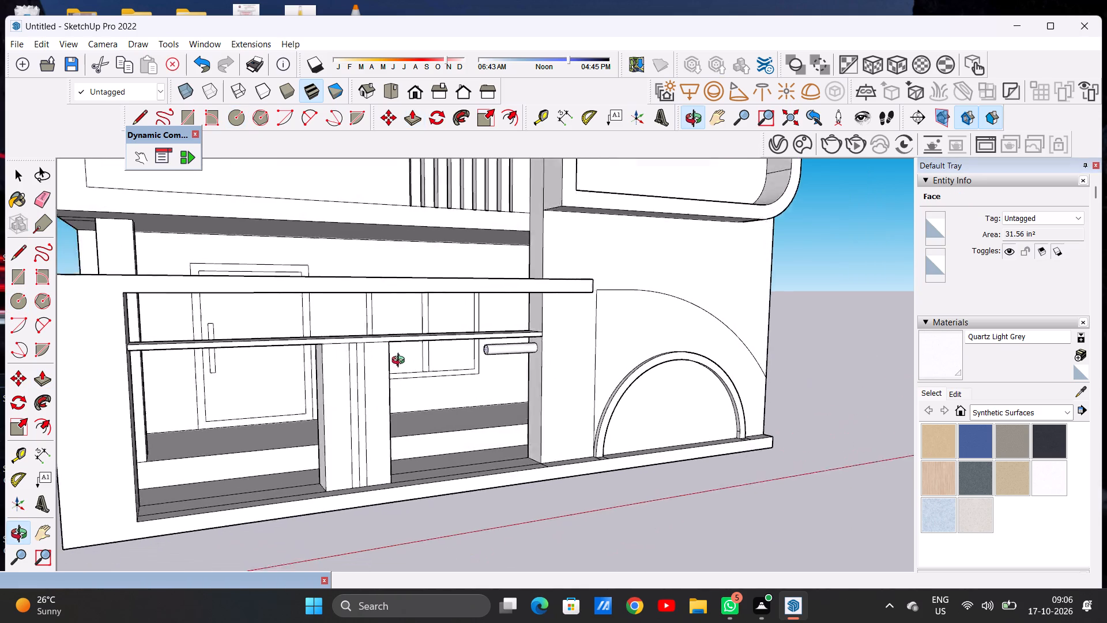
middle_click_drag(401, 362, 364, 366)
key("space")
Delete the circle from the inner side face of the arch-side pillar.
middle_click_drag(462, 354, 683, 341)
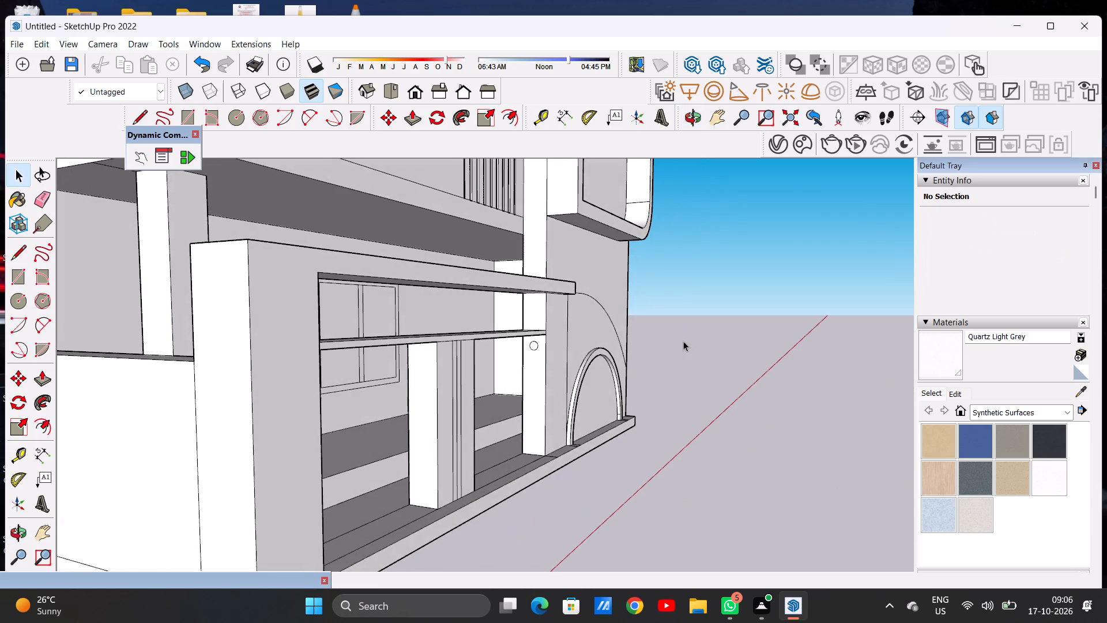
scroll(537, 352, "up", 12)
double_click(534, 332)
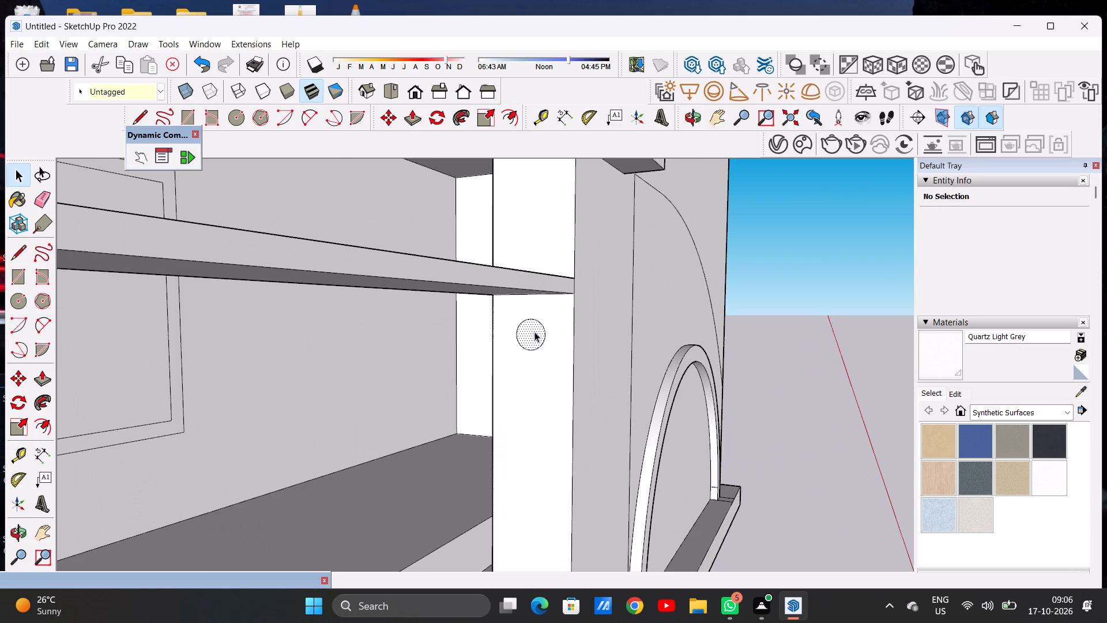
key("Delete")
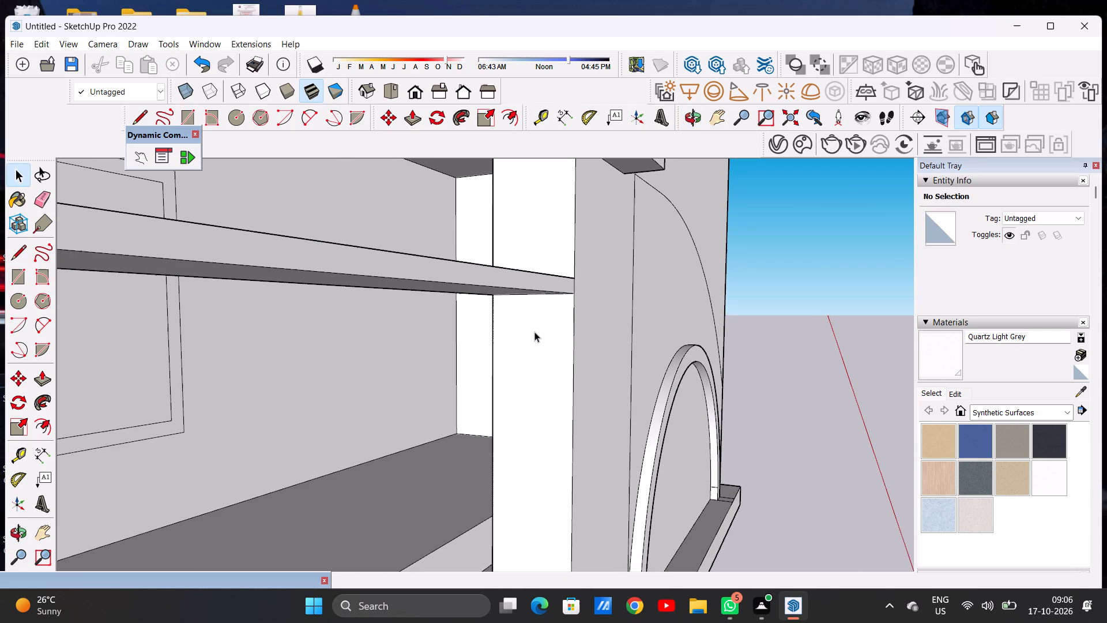
Draw a smaller circle with an area of about 14 in² on the arch-side pillar's inner face, just below the rail.
key("c")
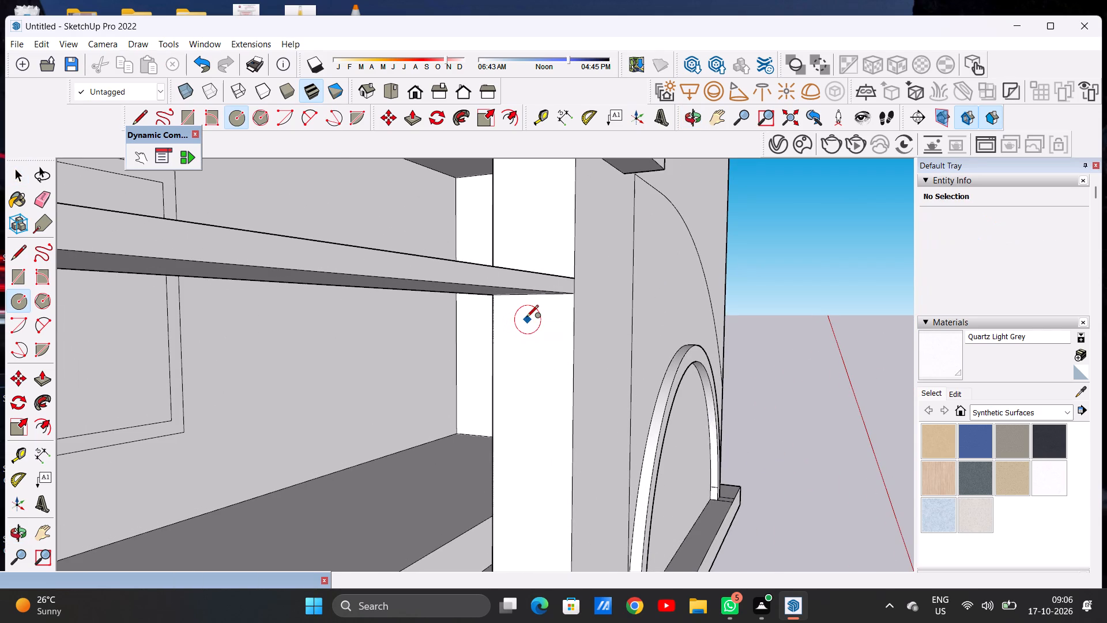
left_click(526, 322)
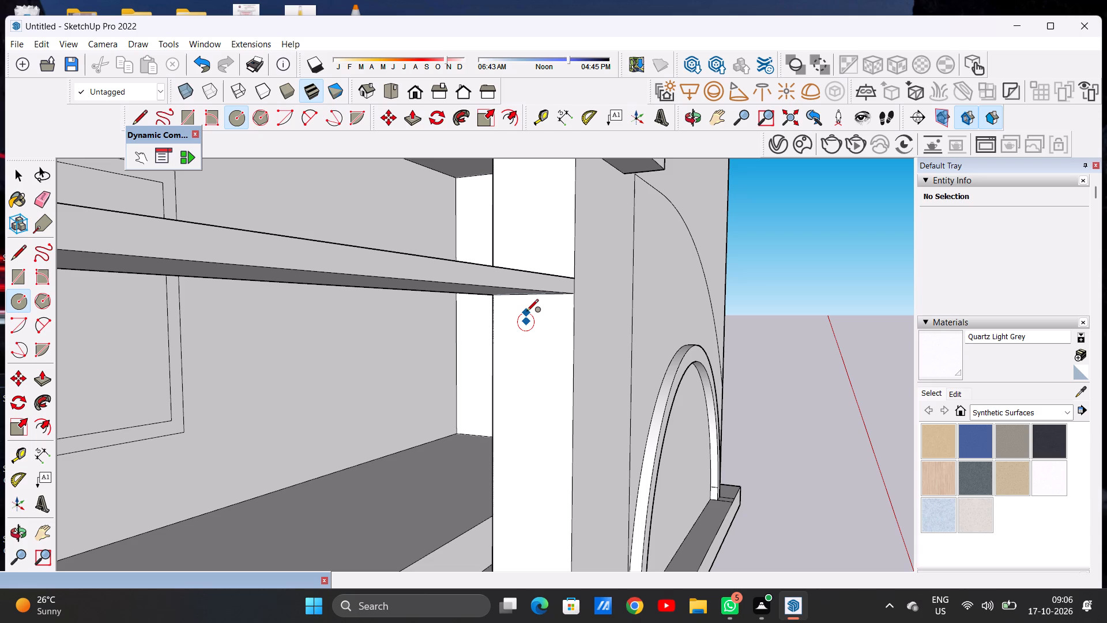
left_click(528, 311)
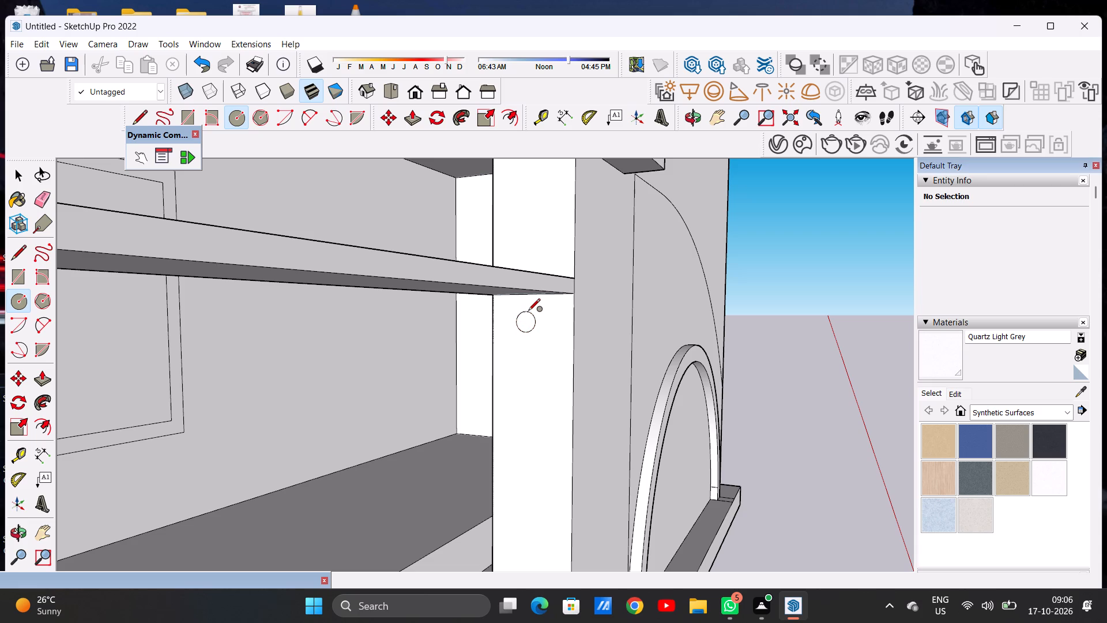
key("space")
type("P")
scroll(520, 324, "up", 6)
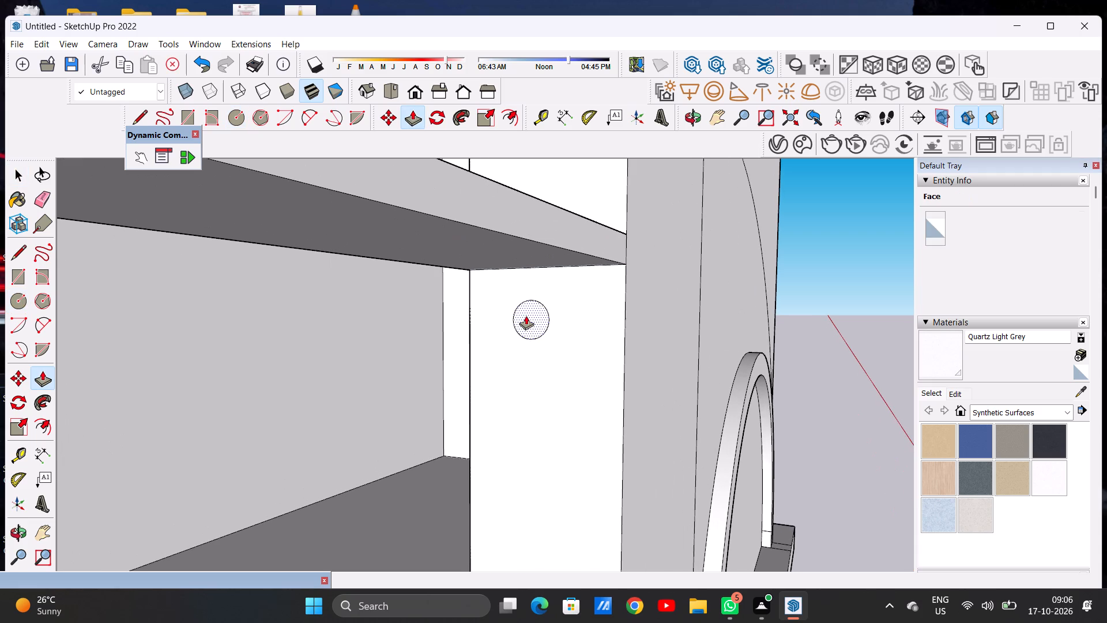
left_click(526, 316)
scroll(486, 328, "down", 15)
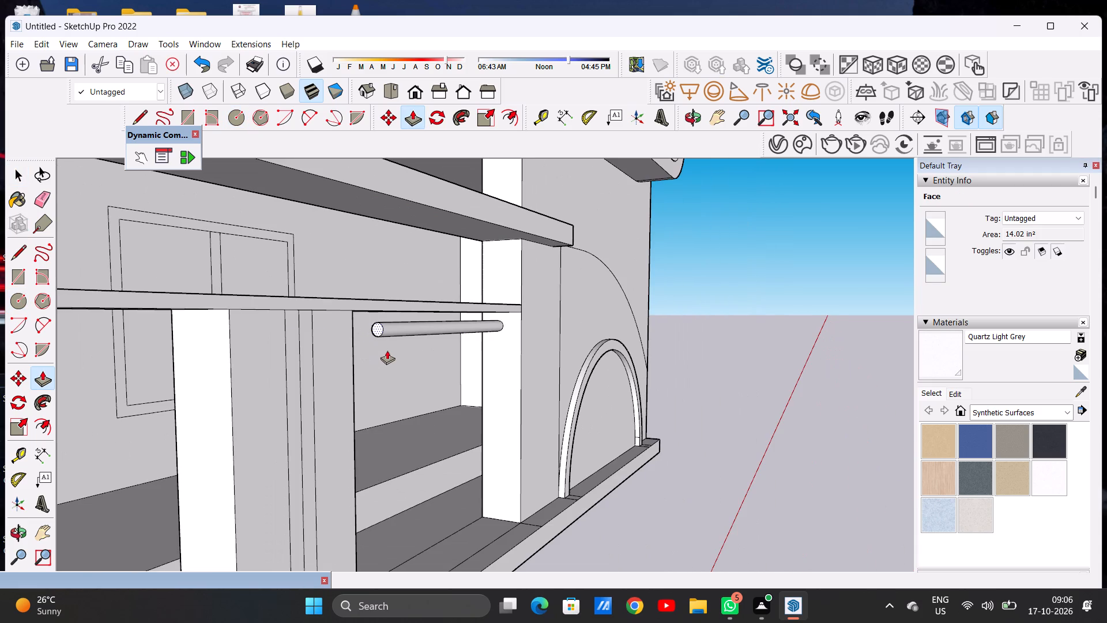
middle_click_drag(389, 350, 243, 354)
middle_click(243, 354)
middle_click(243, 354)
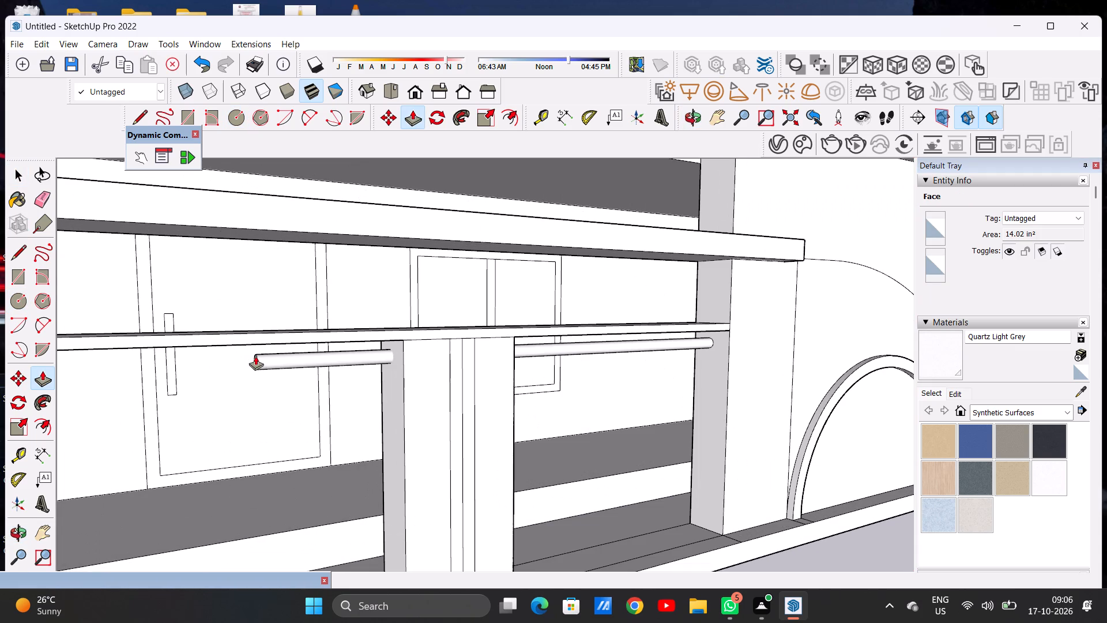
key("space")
Copy the circle straight down the pillar's inner face to just above the base ledge.
middle_click_drag(302, 398, 415, 381)
scroll(371, 378, "down", 7)
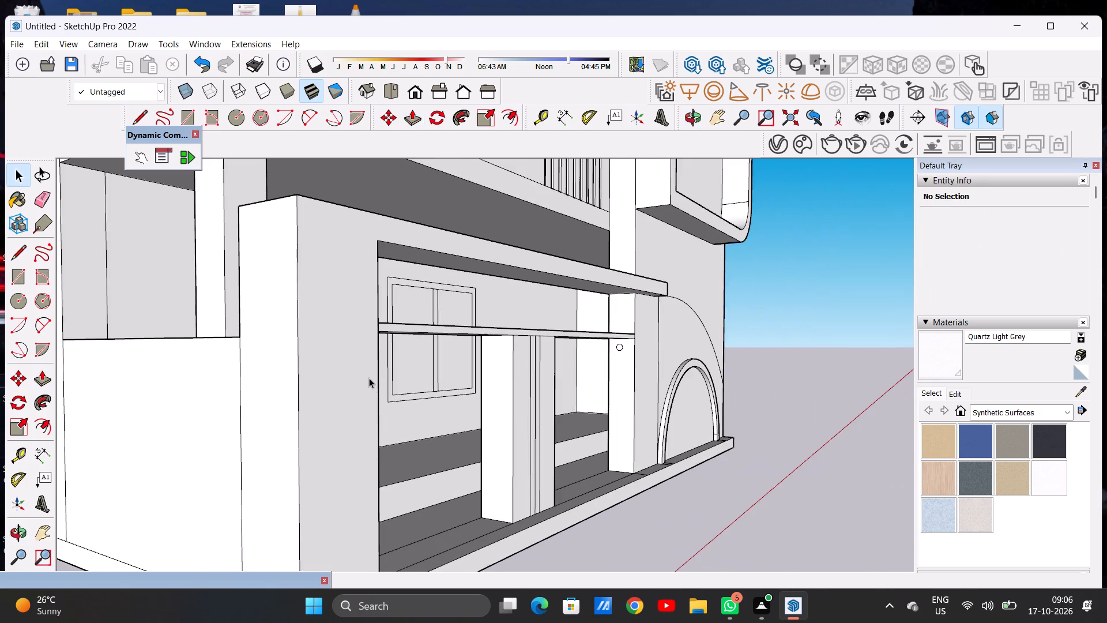
scroll(590, 344, "up", 6)
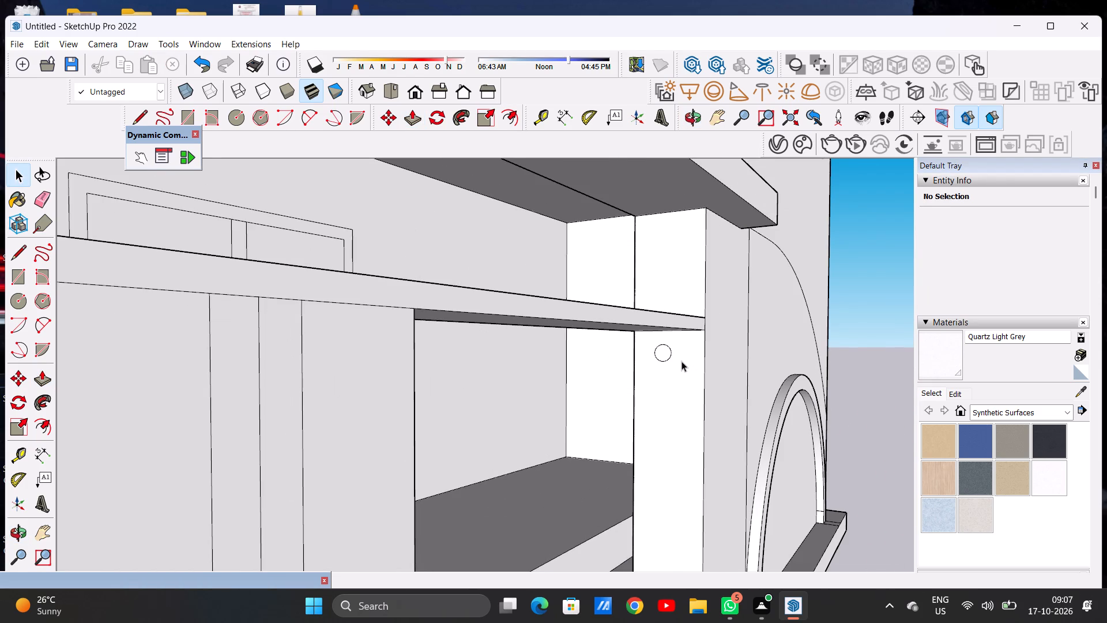
double_click(681, 361)
key("m")
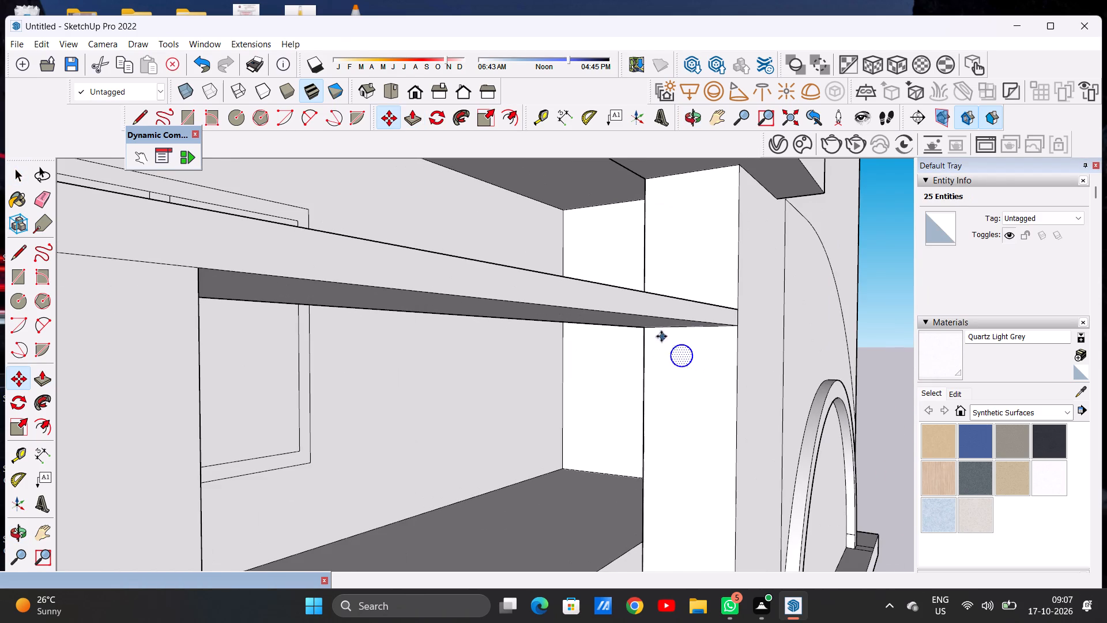
scroll(659, 333, "down", 12)
scroll(665, 373, "up", 5)
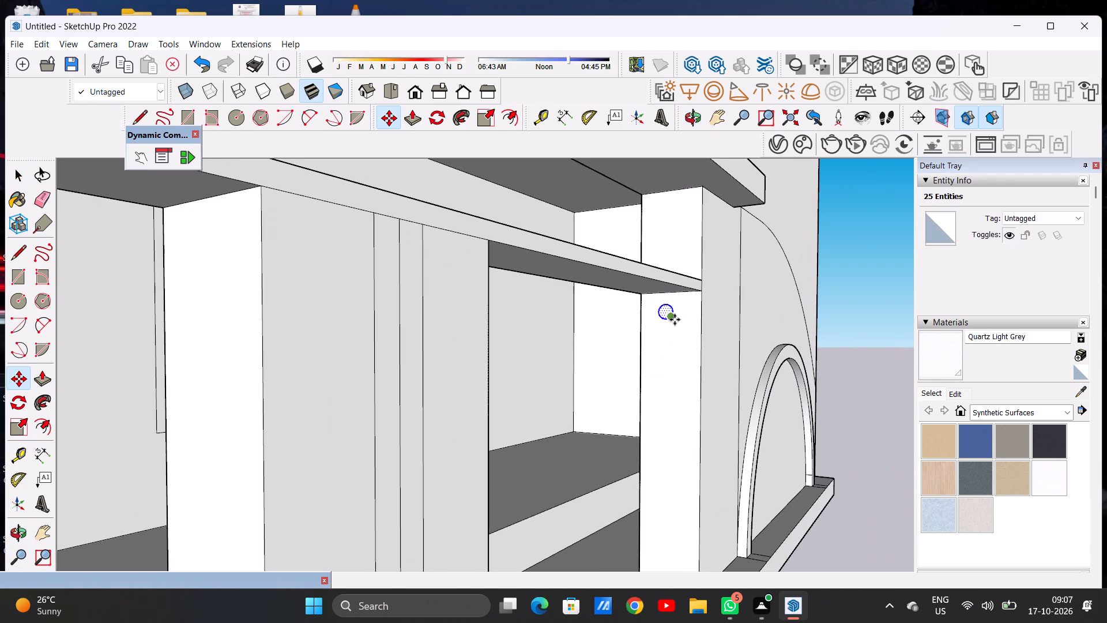
left_click(675, 320)
scroll(677, 393, "down", 1)
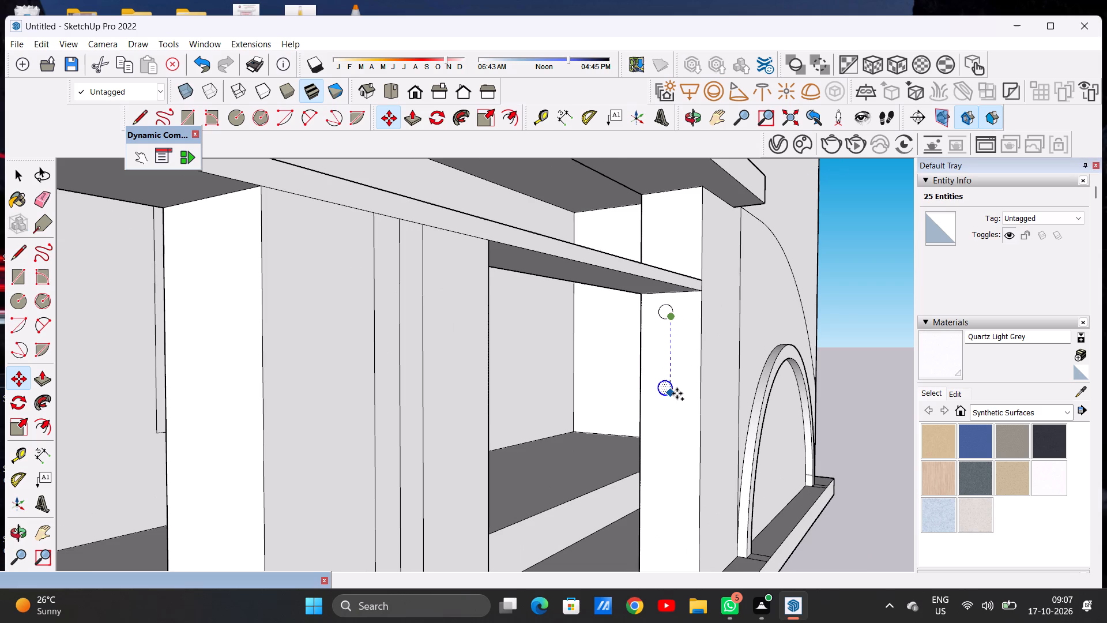
scroll(677, 393, "down", 9)
scroll(670, 442, "up", 7)
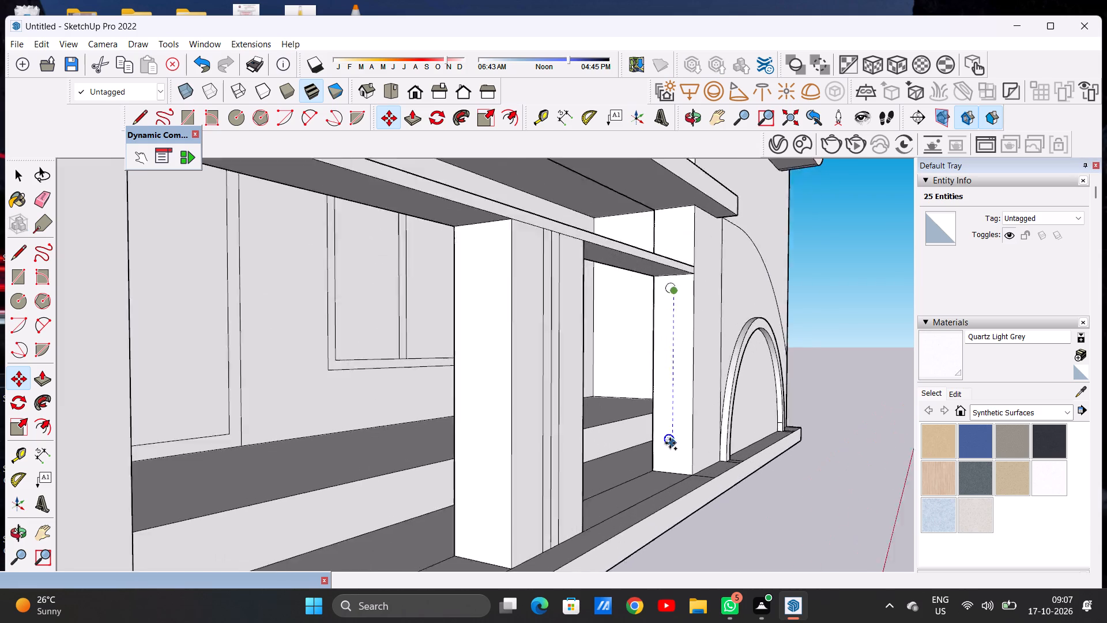
scroll(670, 443, "up", 3)
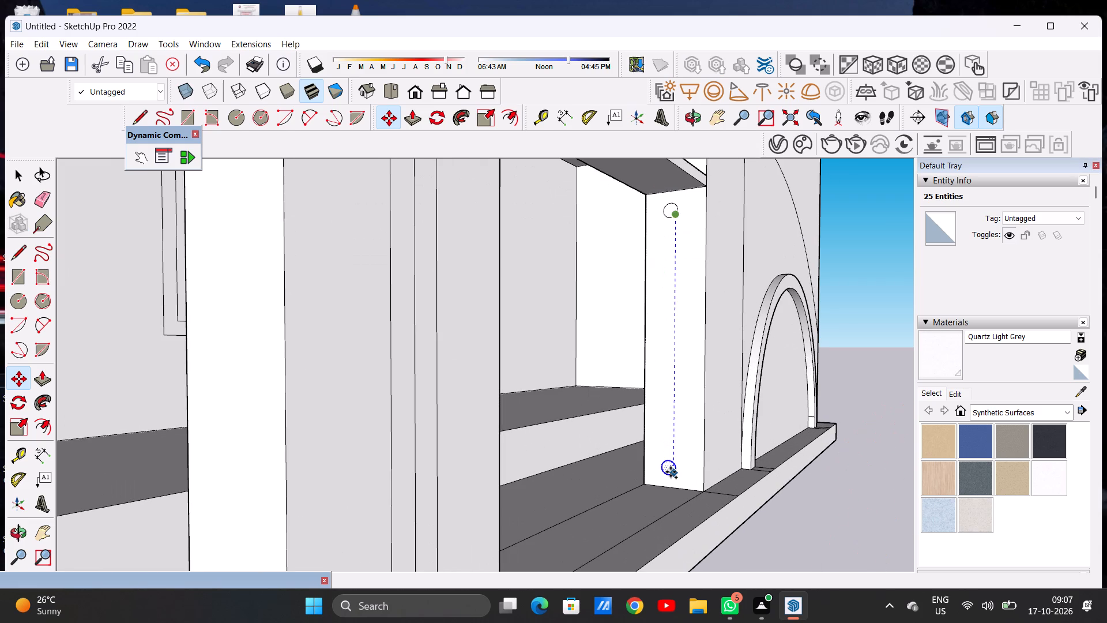
left_click(671, 472)
Add four vertically aligned copies of the circle, two below the top circle and two above the bottom one.
left_click(671, 472)
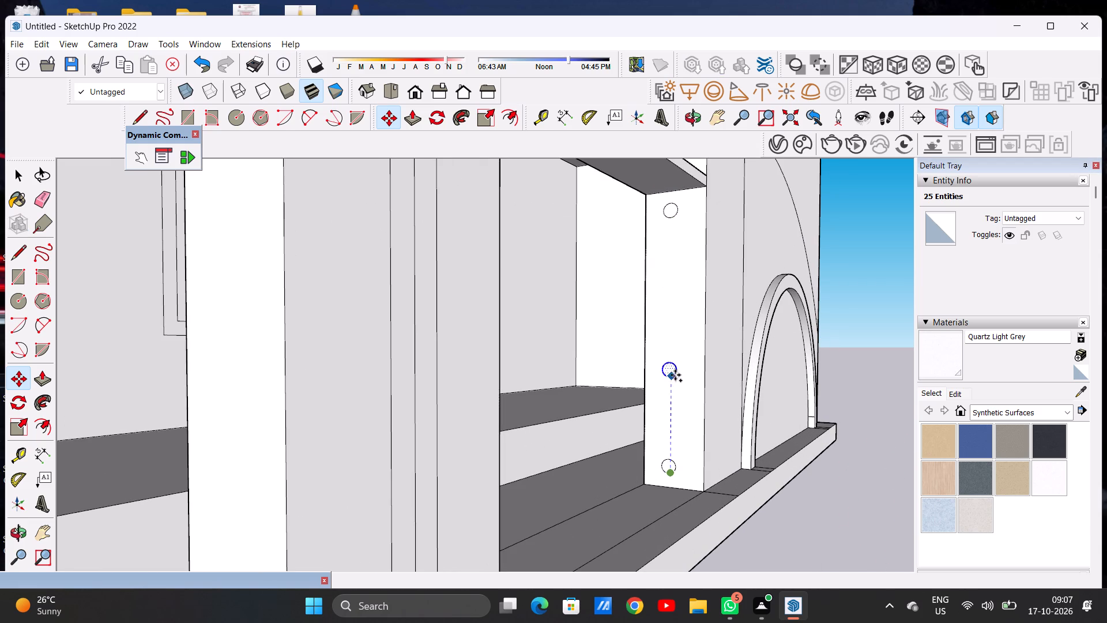
left_click(674, 246)
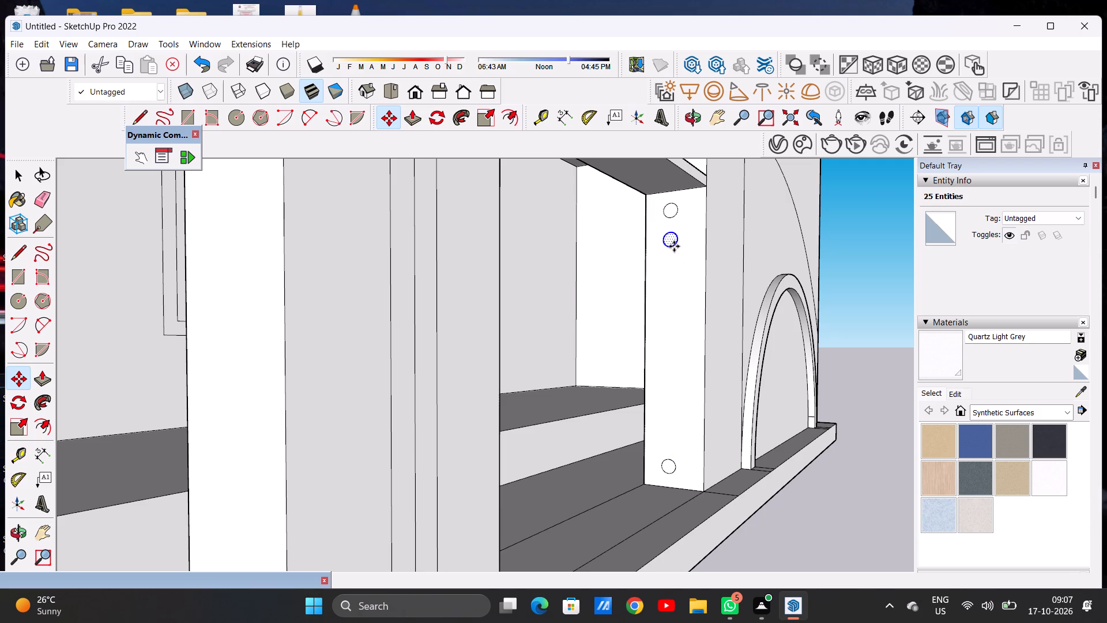
left_click(674, 246)
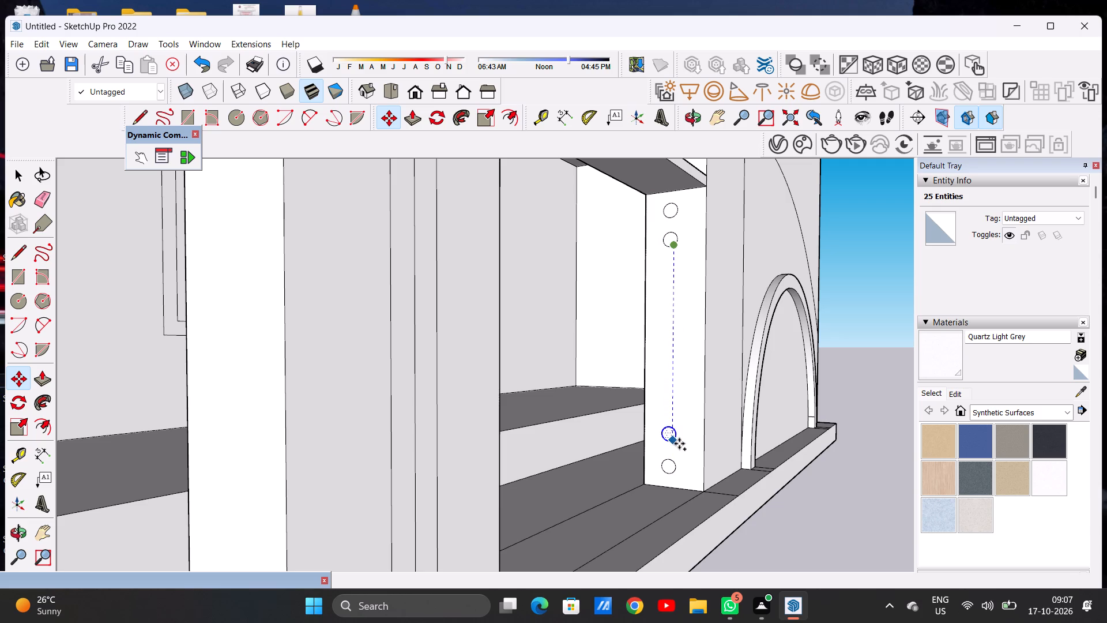
left_click(679, 444)
left_click(679, 444)
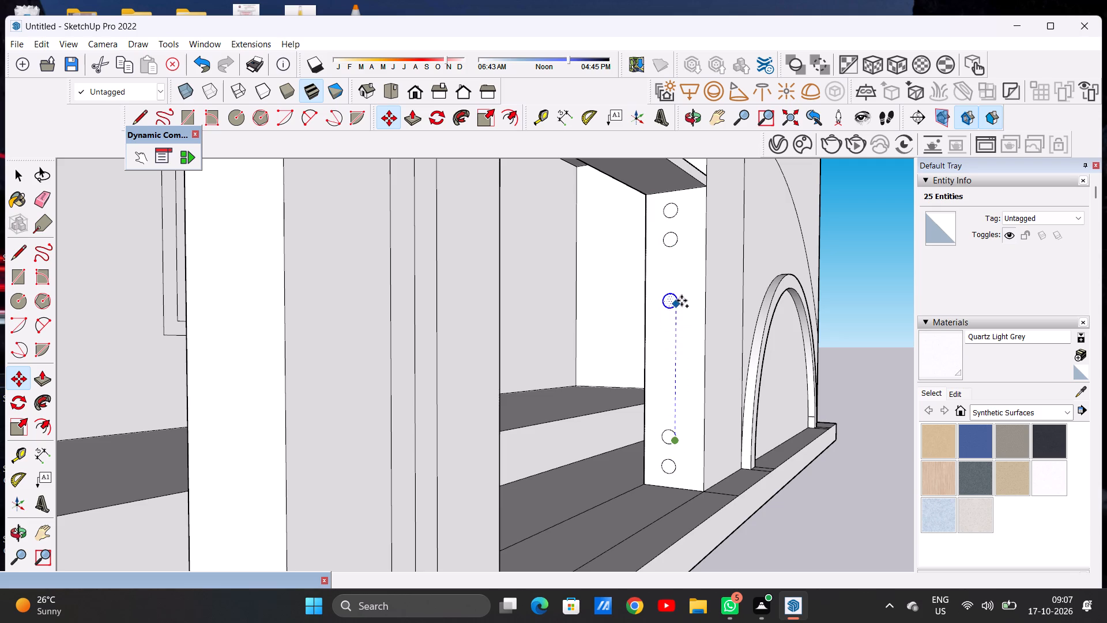
left_click(681, 276)
left_click(681, 276)
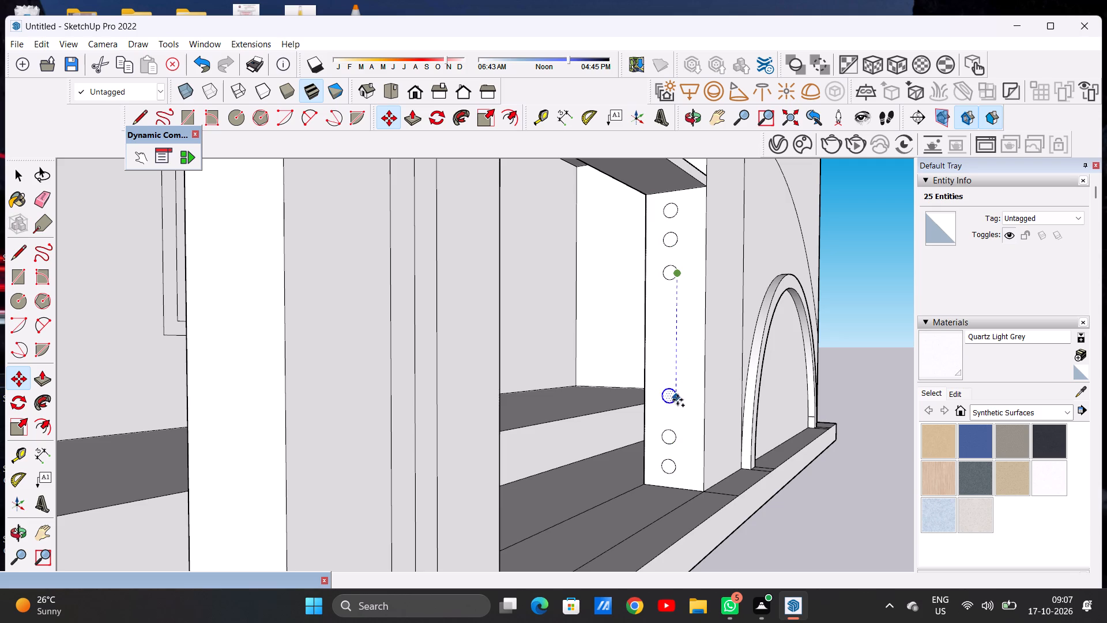
left_click(678, 404)
Fill the remaining middle gap with three more circle copies, completing a roughly evenly spaced vertical column of nine.
left_click(678, 404)
left_click(678, 310)
left_click(678, 310)
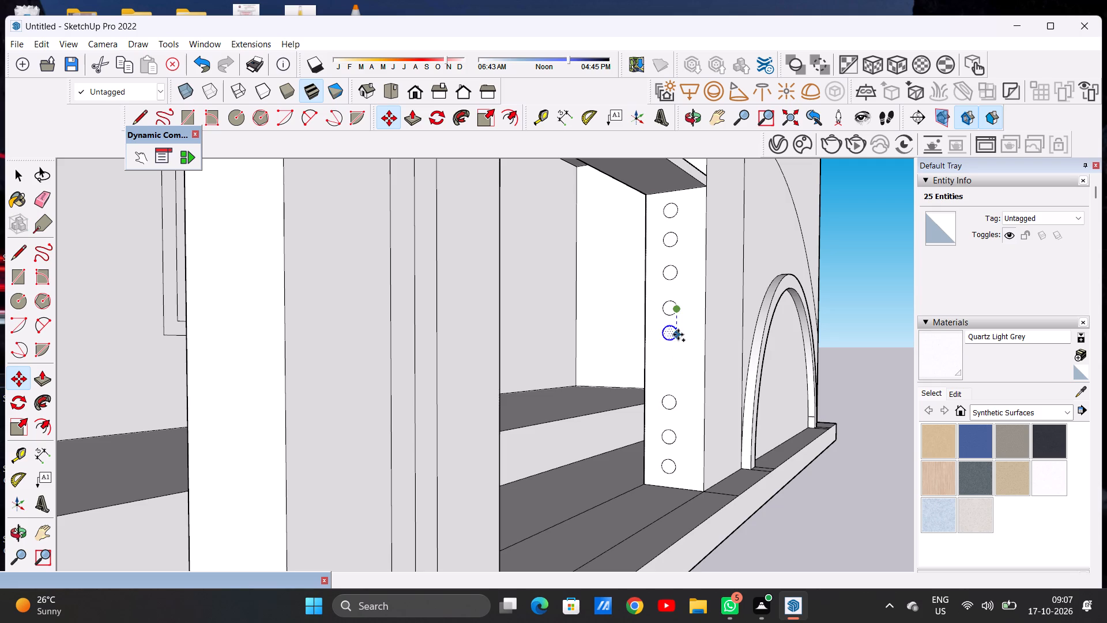
left_click(679, 374)
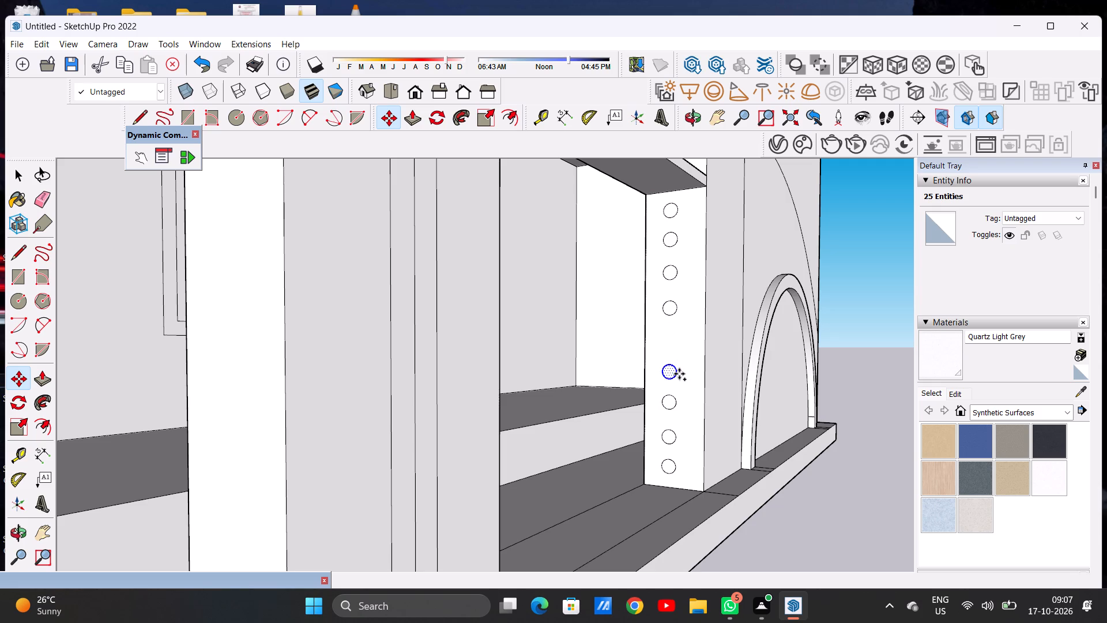
left_click(679, 374)
left_click(679, 343)
key("space")
left_click(851, 301)
Push/Pull the top circle on the arch-side pillar across both bays to the opposite end pillar's inner face as a round bar.
key("p")
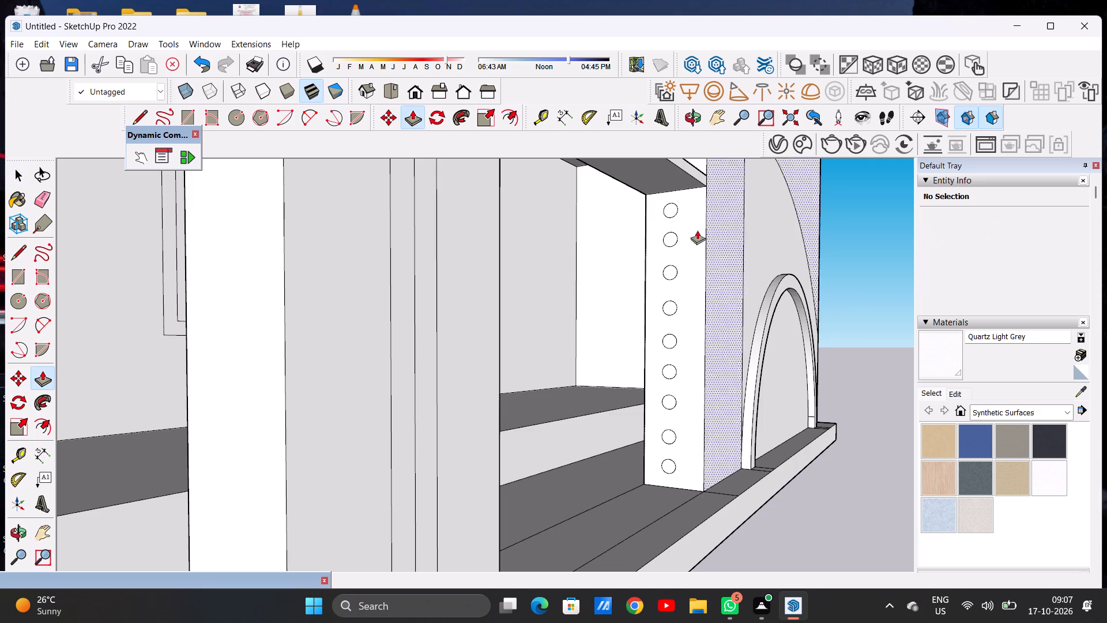
scroll(674, 208, "up", 6)
left_click(674, 208)
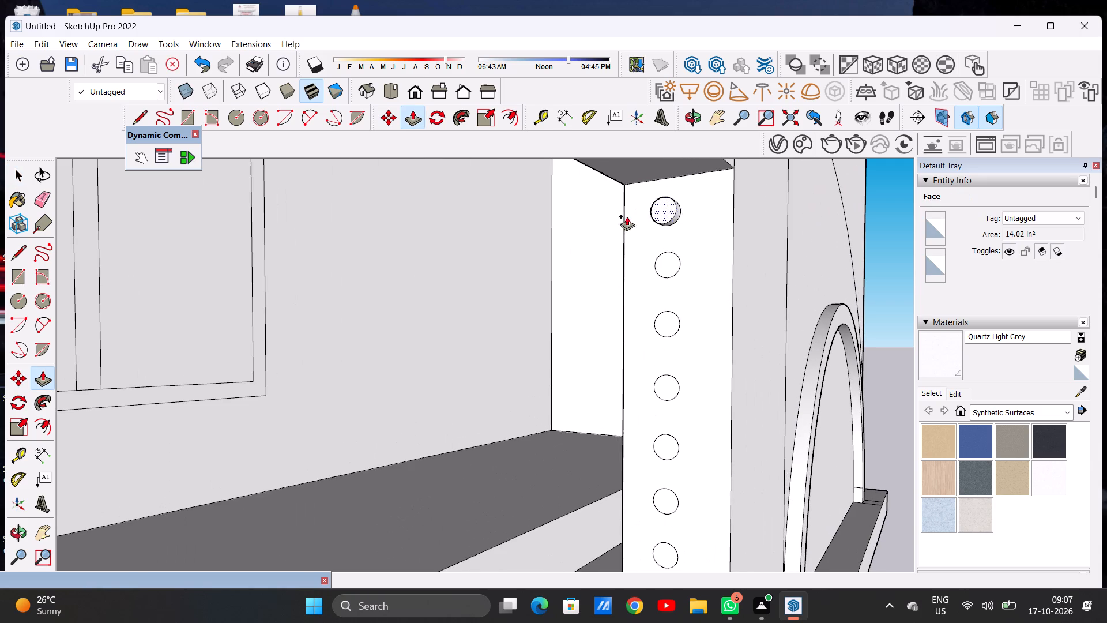
scroll(598, 223, "down", 15)
middle_click_drag(580, 216, 428, 254)
scroll(468, 207, "up", 6)
middle_click_drag(421, 225, 325, 227)
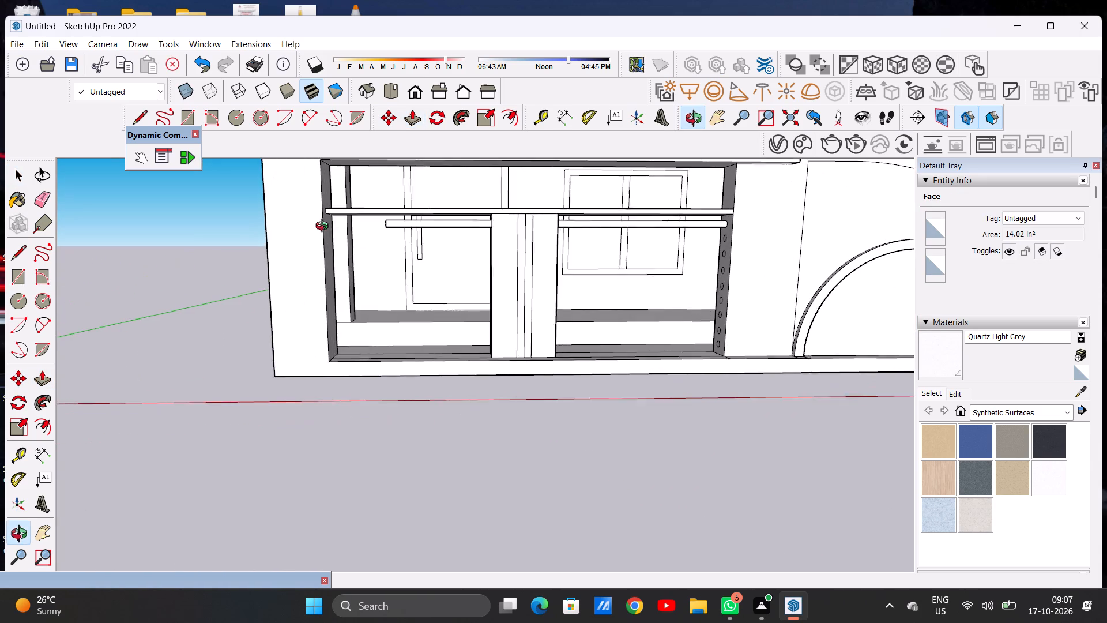
middle_click_drag(325, 227, 324, 227)
scroll(325, 222, "up", 6)
left_click(325, 215)
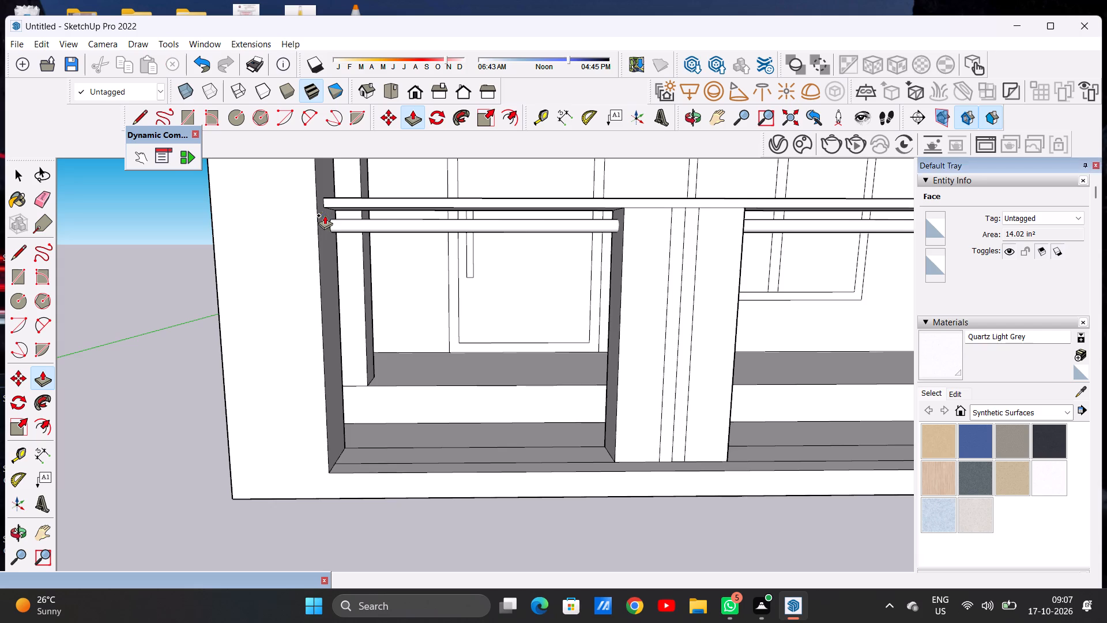
Extrude the second circle from the top across the frame to the opposite end pillar's inner face.
scroll(400, 257, "down", 8)
middle_click_drag(485, 267, 637, 289)
scroll(602, 248, "up", 4)
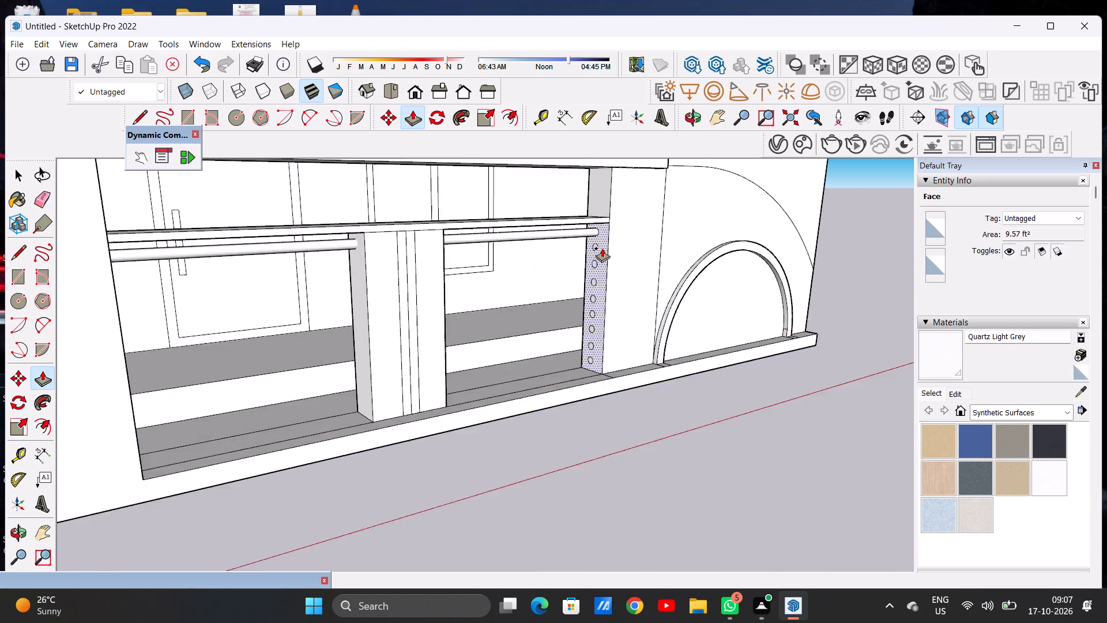
scroll(602, 248, "up", 17)
left_click(602, 246)
scroll(528, 256, "down", 3)
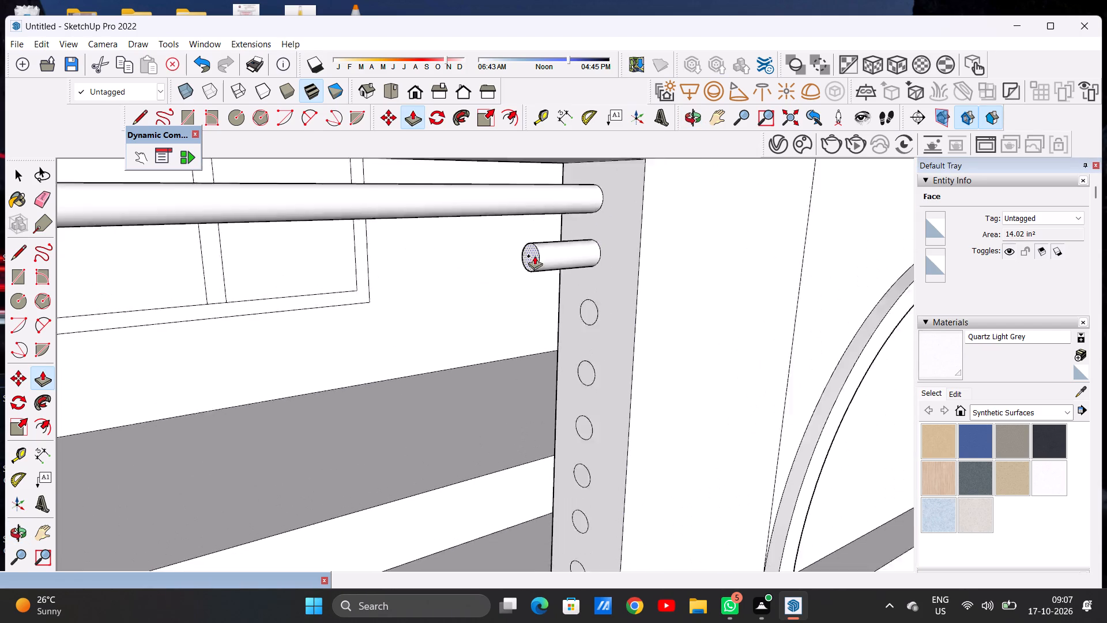
scroll(534, 256, "down", 16)
scroll(285, 336, "down", 4)
middle_click_drag(259, 336, 212, 338)
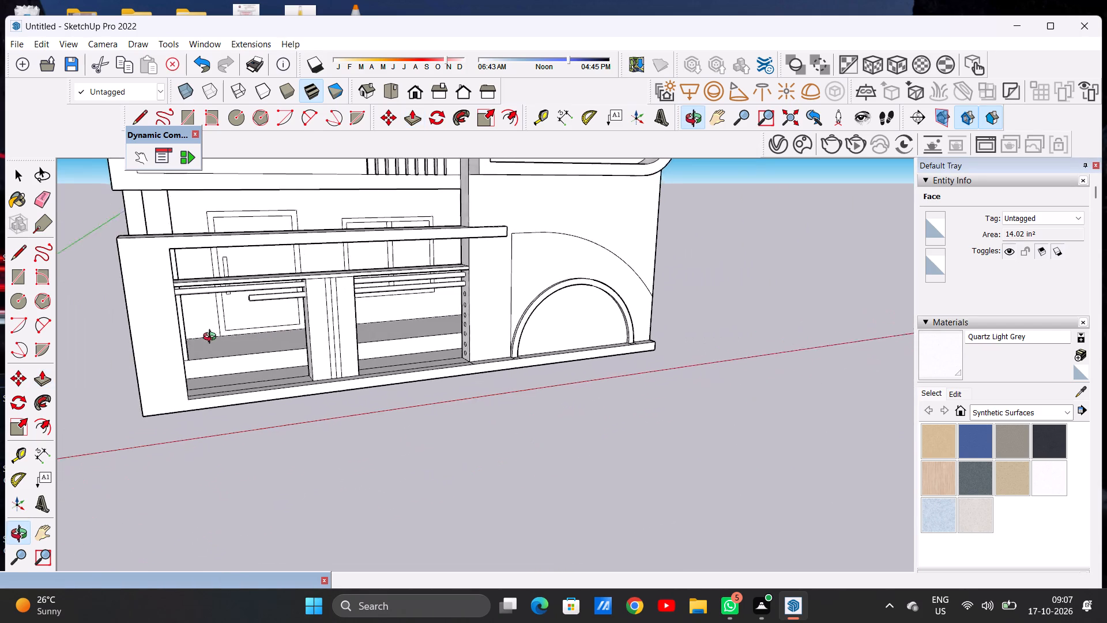
middle_click_drag(212, 338, 141, 330)
scroll(216, 282, "up", 19)
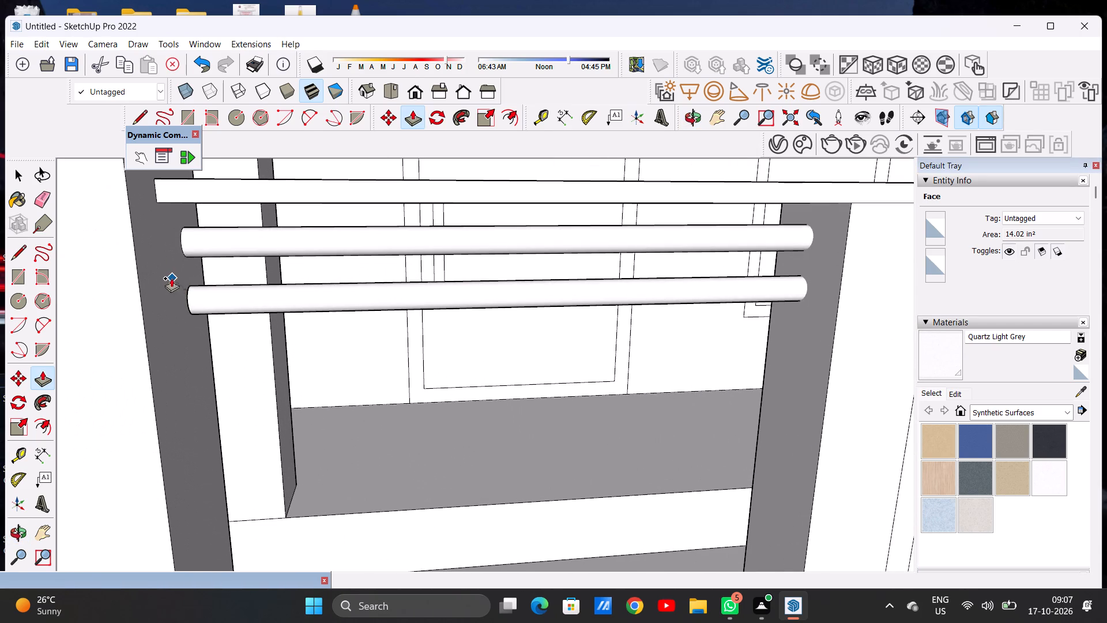
left_click(163, 271)
Extrude the third circle from the top through the middle post to the opposite end pillar's inner face.
scroll(271, 320, "down", 14)
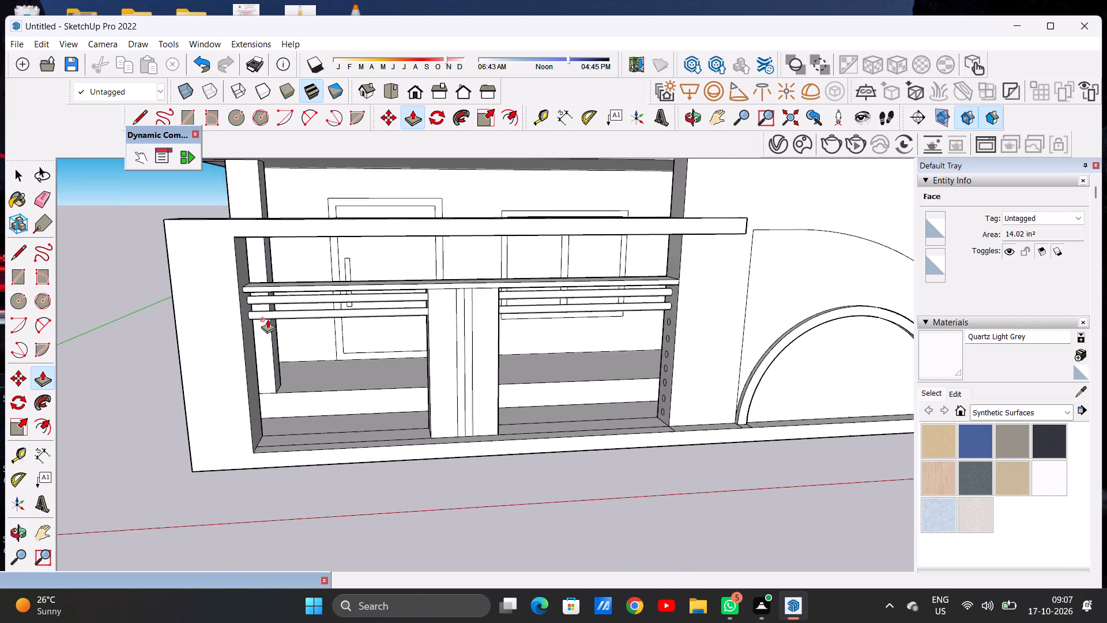
scroll(608, 306, "up", 5)
middle_click_drag(578, 350, 654, 354)
scroll(605, 340, "up", 5)
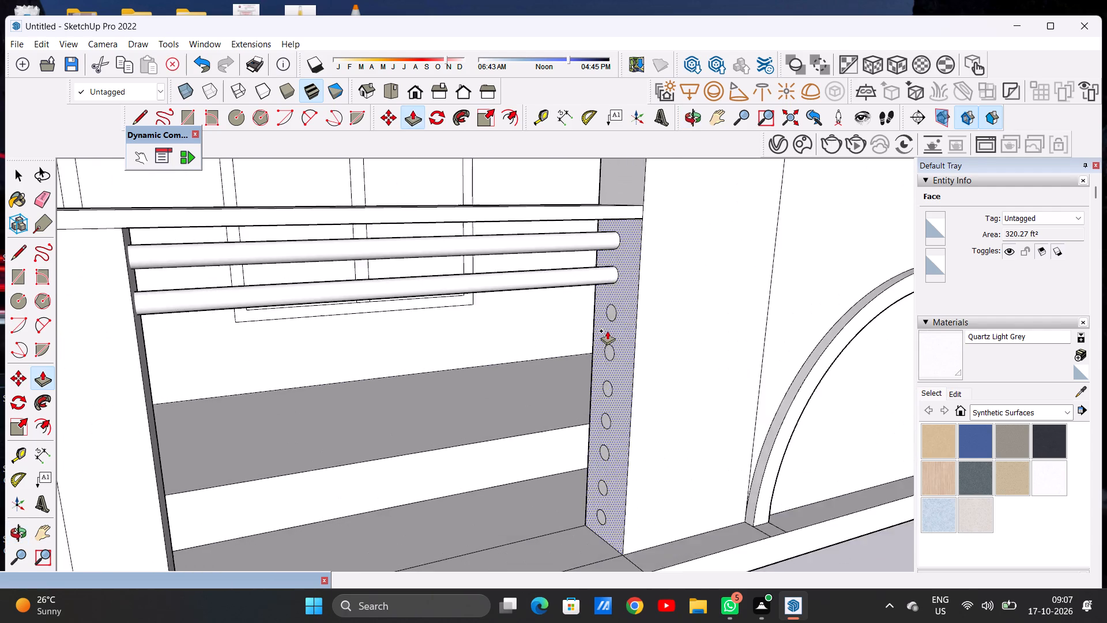
scroll(607, 331, "up", 10)
left_click(615, 299)
scroll(585, 318, "down", 10)
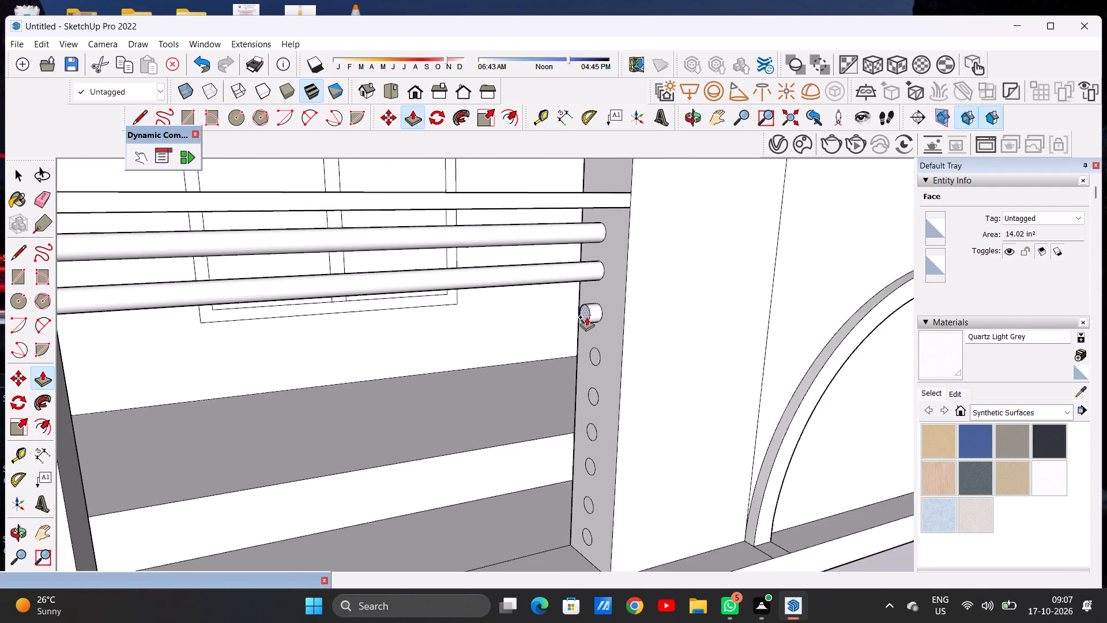
scroll(586, 317, "down", 12)
middle_click_drag(304, 331, 156, 316)
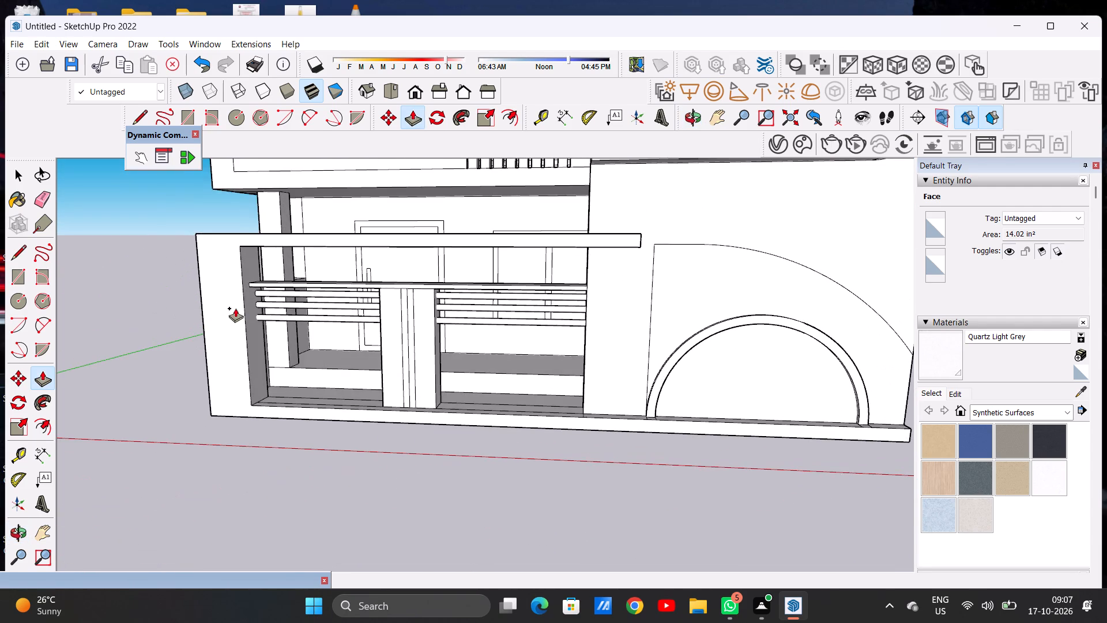
scroll(235, 308, "up", 17)
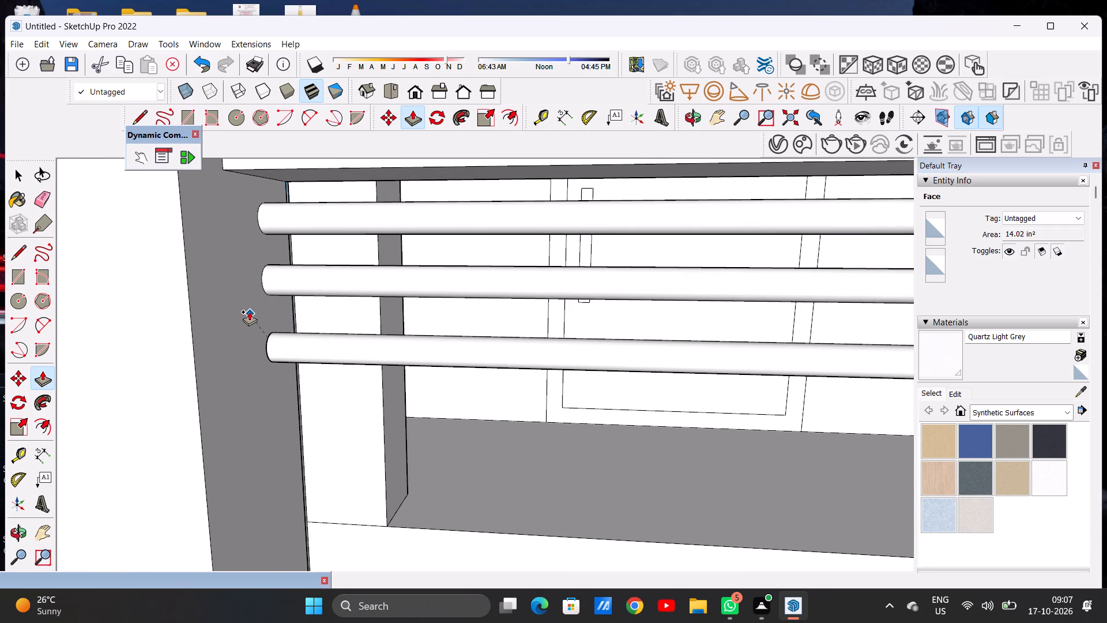
left_click(250, 305)
Extrude the fourth circle from the top into a round bar reaching the opposite end pillar's inner face.
scroll(252, 307, "down", 20)
scroll(252, 307, "down", 1)
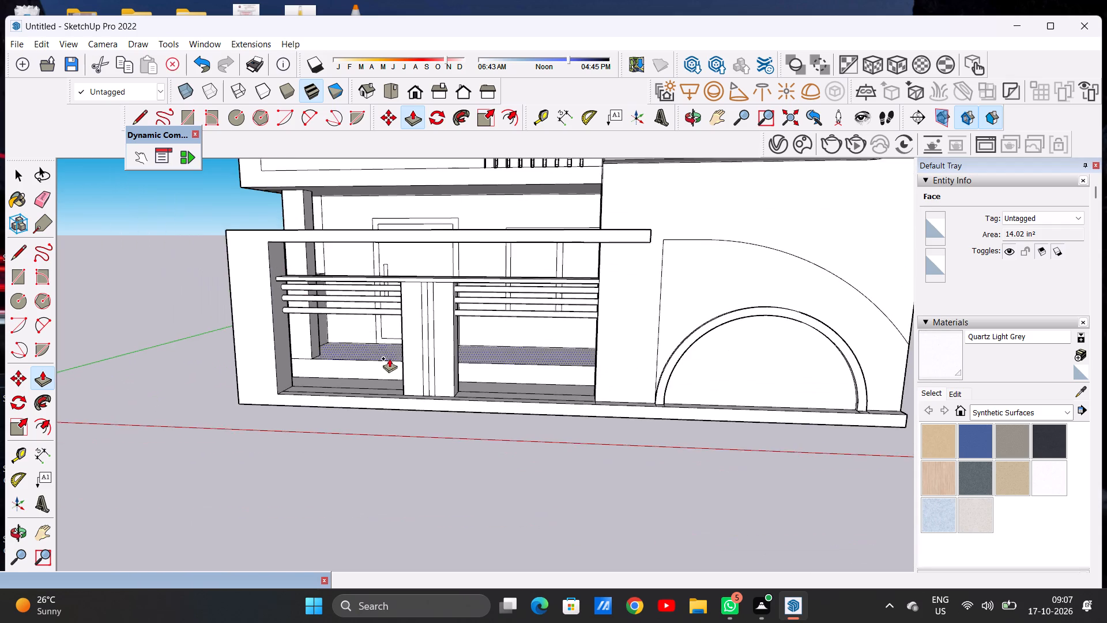
middle_click_drag(403, 364, 586, 384)
scroll(567, 293, "up", 20)
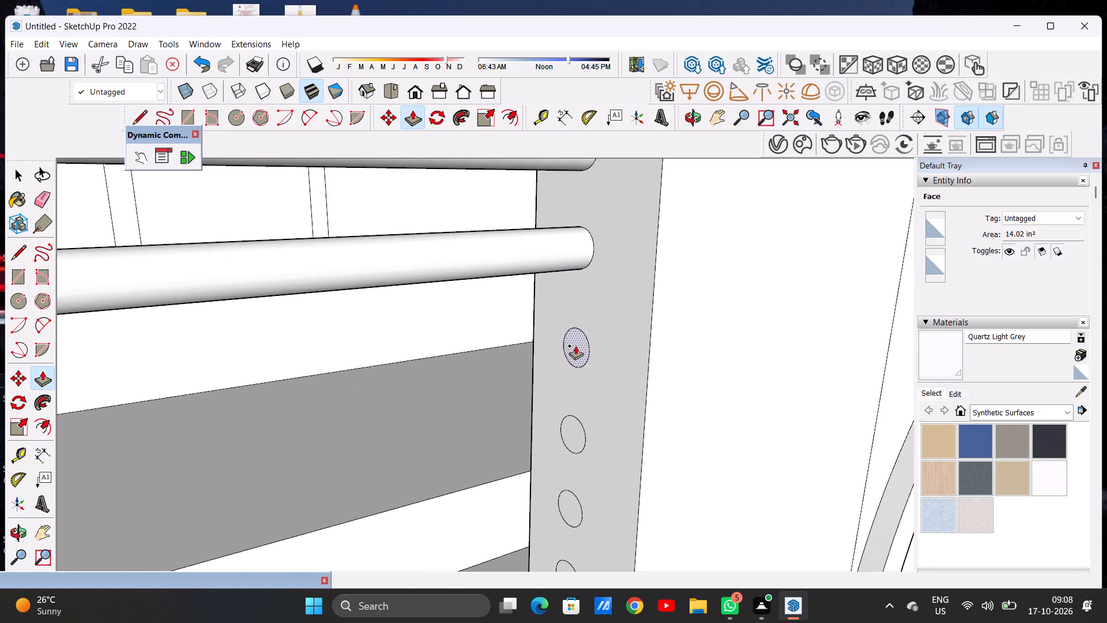
left_click(575, 346)
scroll(385, 369, "down", 20)
scroll(385, 369, "down", 4)
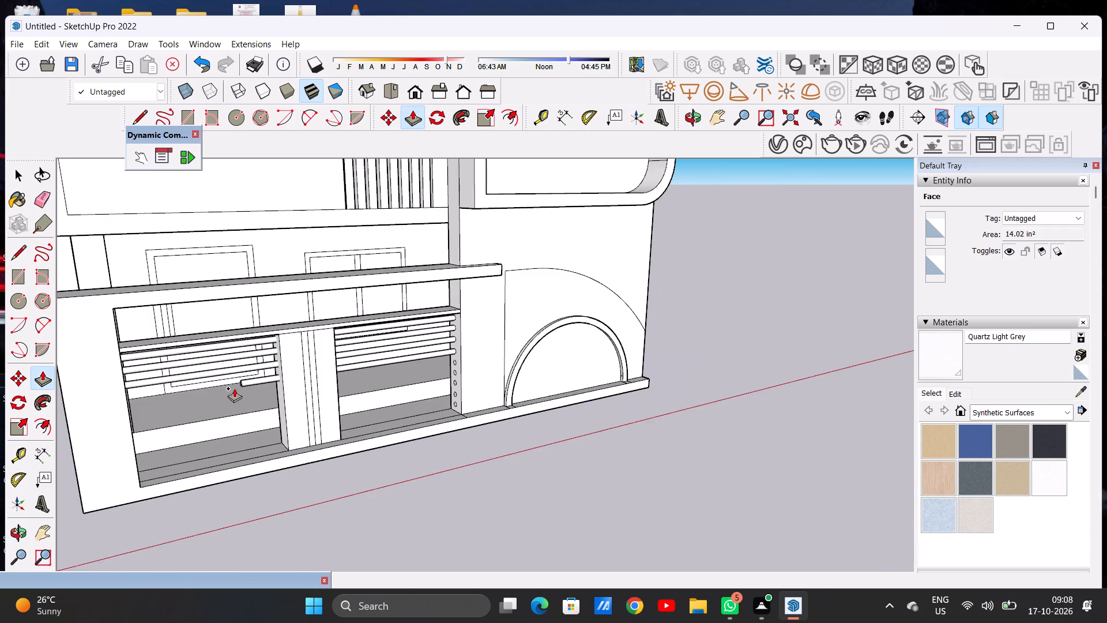
scroll(235, 389, "down", 5)
middle_click_drag(213, 384, 39, 381)
scroll(243, 348, "up", 14)
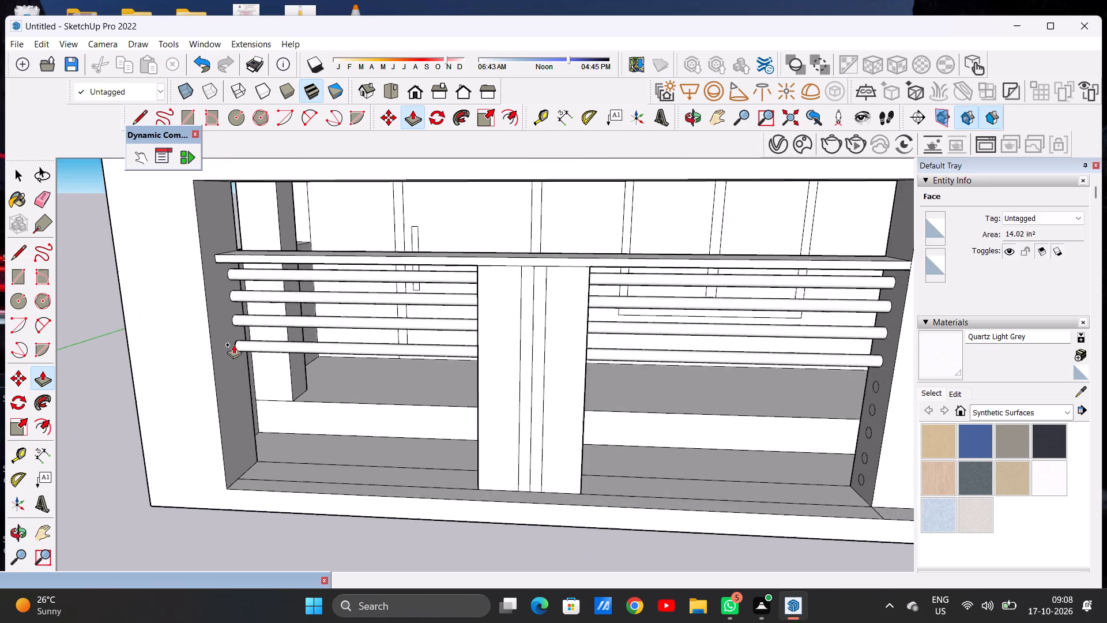
scroll(234, 344, "up", 5)
left_click(222, 325)
Extrude the fifth, middle circle of the column across both bays to the opposite end pillar's inner face.
scroll(231, 366, "down", 2)
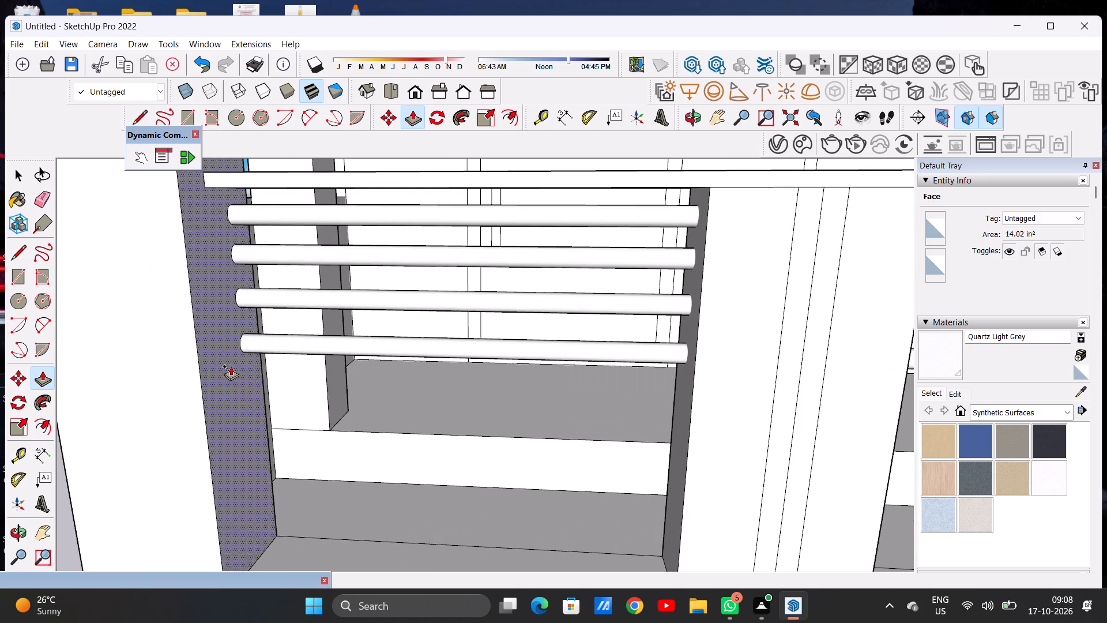
scroll(231, 366, "down", 13)
middle_click_drag(344, 410, 553, 427)
scroll(537, 351, "up", 17)
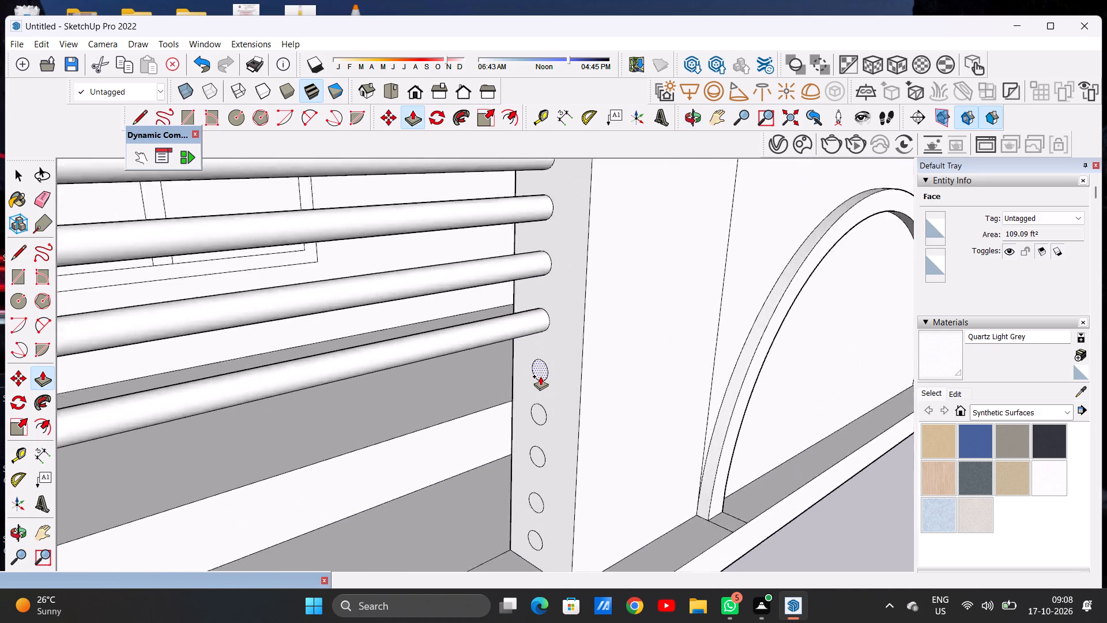
scroll(540, 376, "up", 4)
left_click(541, 366)
scroll(421, 384, "down", 20)
scroll(421, 384, "down", 1)
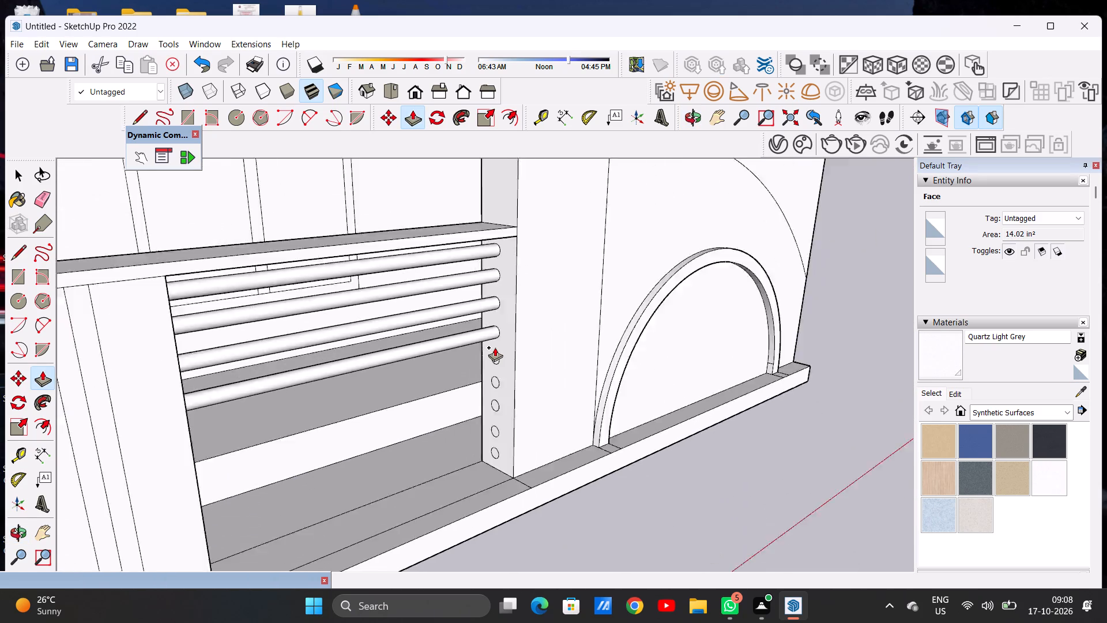
scroll(495, 347, "down", 3)
scroll(255, 426, "down", 3)
middle_click_drag(261, 429, 98, 366)
scroll(187, 331, "up", 7)
middle_click_drag(174, 395, 142, 398)
scroll(175, 391, "up", 14)
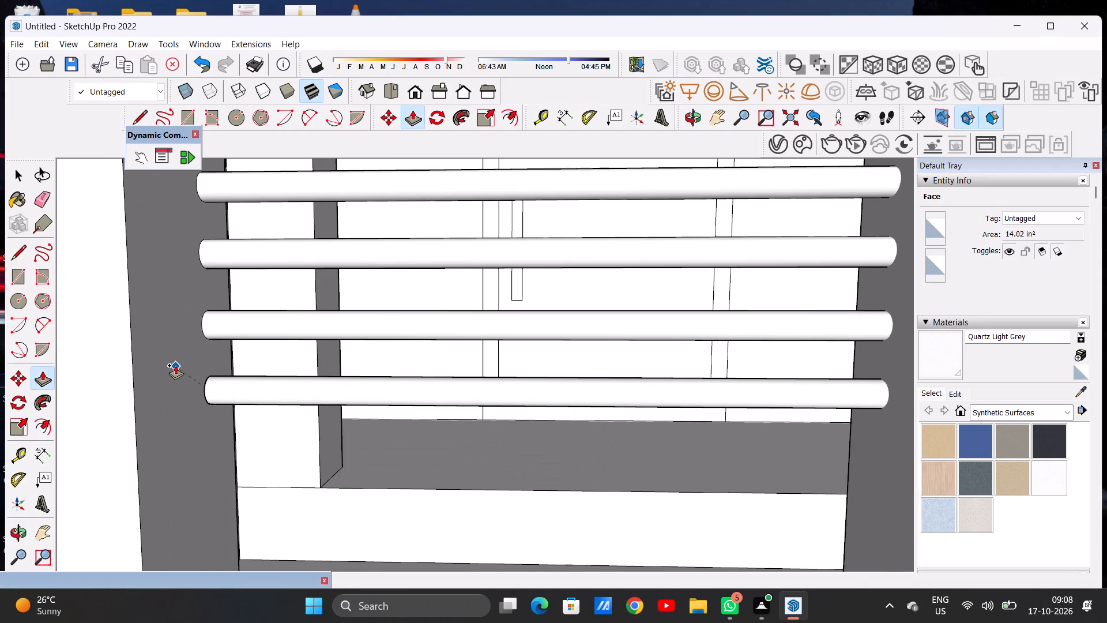
left_click(175, 365)
Extrude the sixth circle from the top across the frame up to the opposite end pillar's inner face.
scroll(157, 372, "down", 20)
scroll(157, 372, "down", 4)
scroll(306, 432, "up", 1)
middle_click_drag(362, 458, 575, 489)
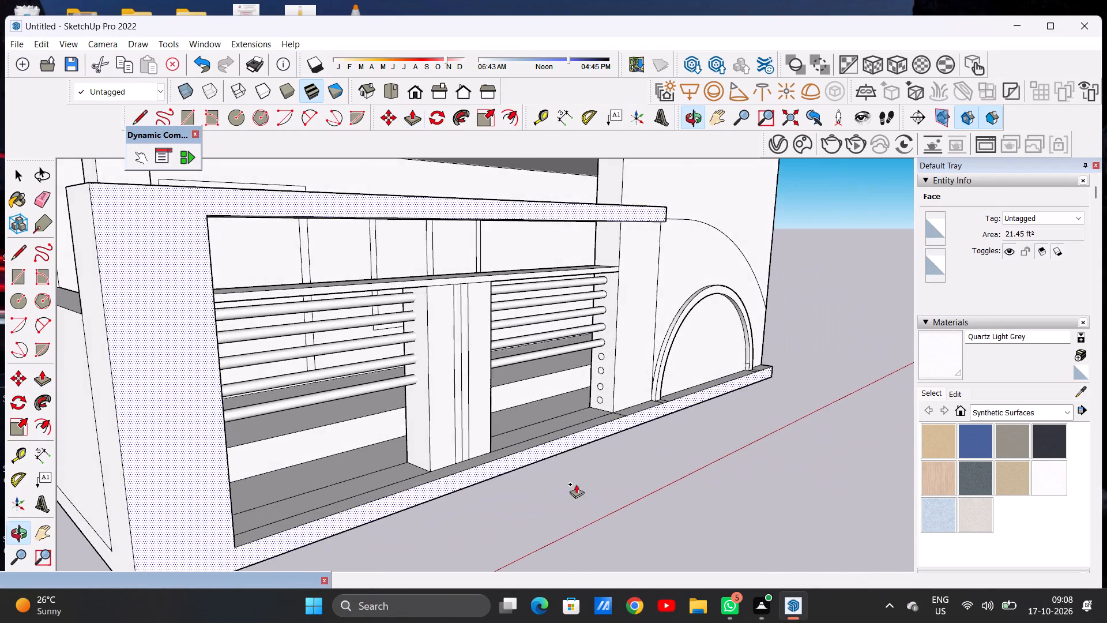
scroll(574, 355, "up", 7)
scroll(647, 351, "up", 7)
left_click(647, 359)
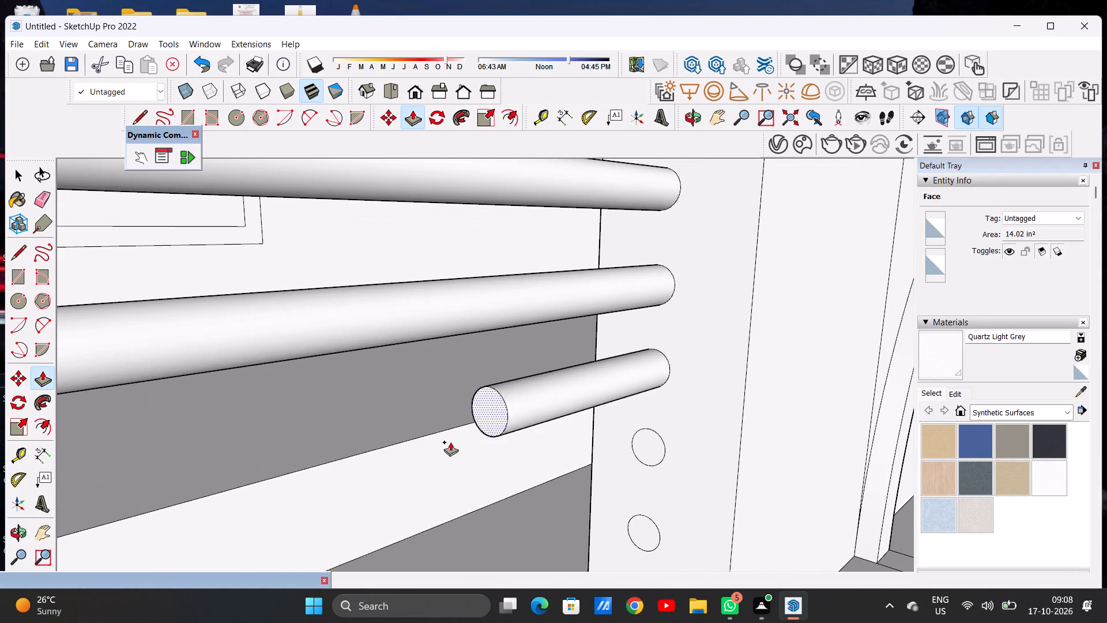
scroll(417, 442, "down", 9)
scroll(461, 419, "down", 20)
scroll(461, 419, "down", 4)
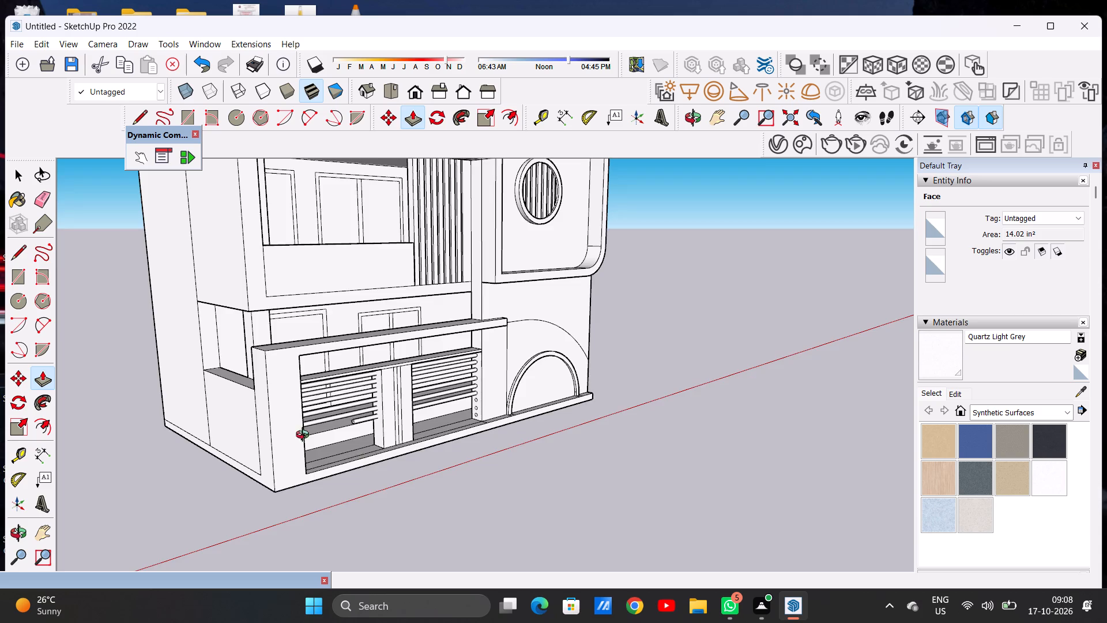
middle_click_drag(323, 439, 80, 426)
scroll(250, 395, "up", 7)
scroll(320, 386, "up", 14)
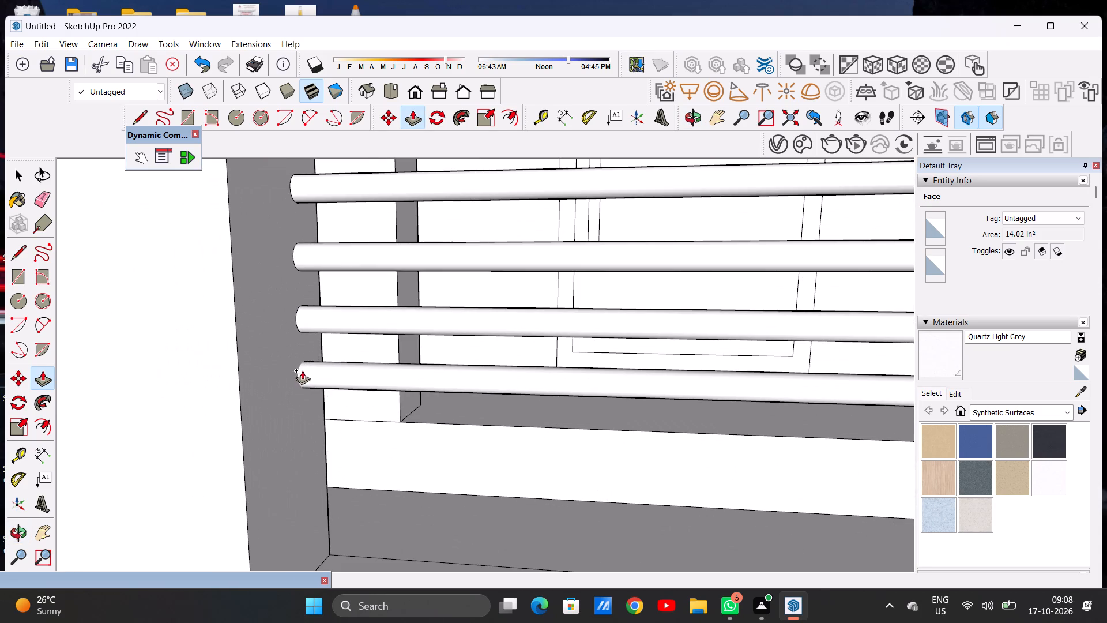
left_click(284, 350)
Extrude the seventh circle from the top into a full-width round bar ending at the opposite end pillar.
scroll(269, 389, "down", 18)
middle_click_drag(339, 418, 482, 471)
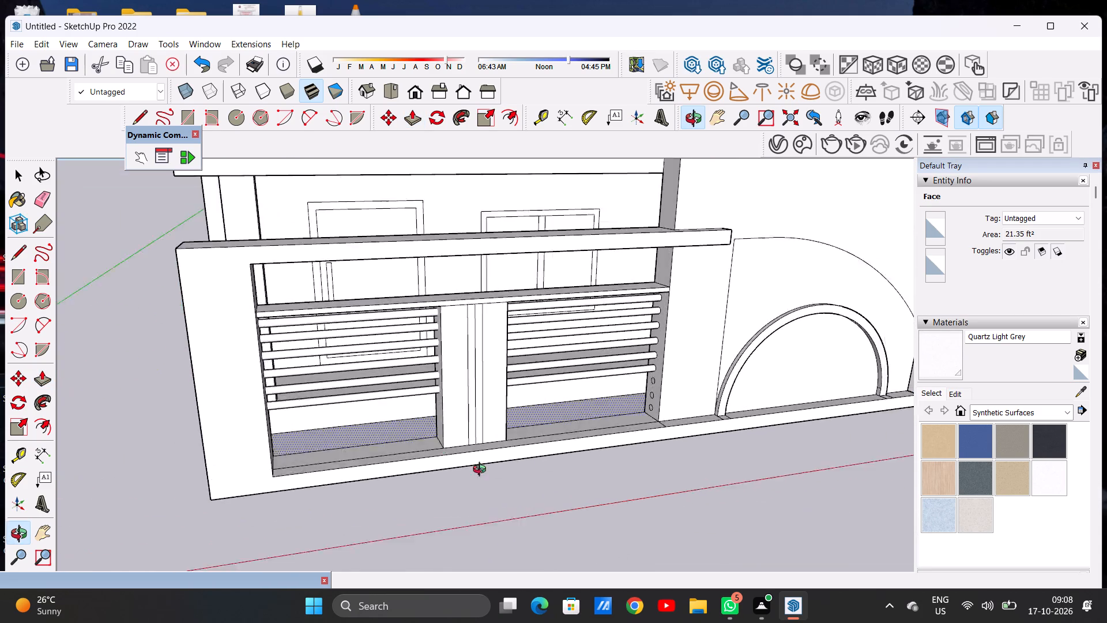
middle_click_drag(482, 471, 539, 470)
scroll(603, 359, "up", 20)
scroll(603, 359, "up", 1)
left_click(632, 365)
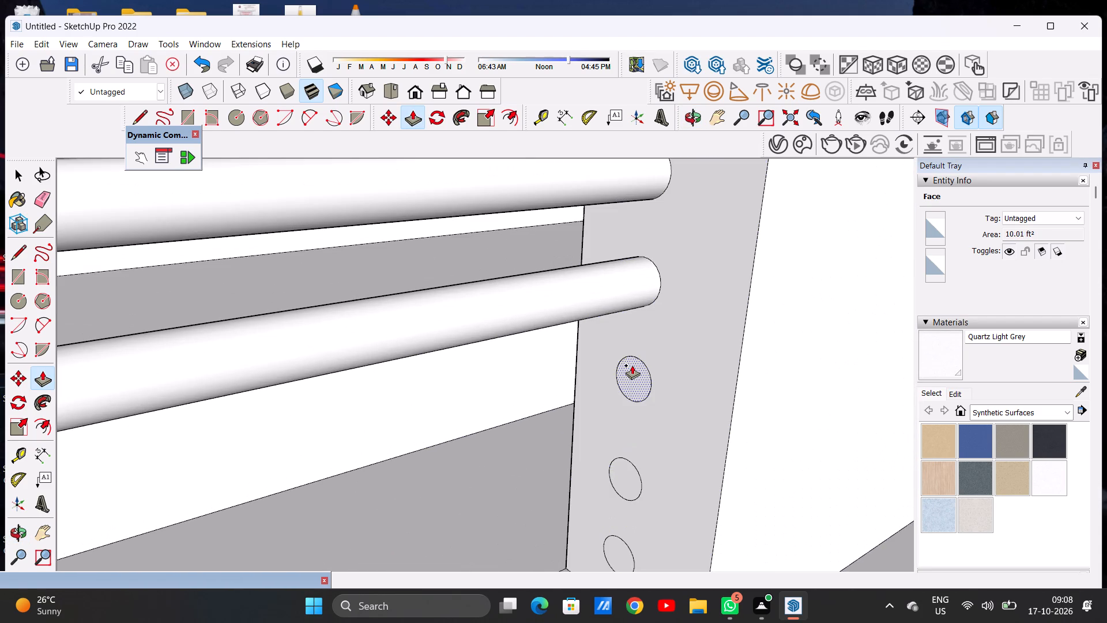
scroll(372, 442, "down", 15)
scroll(453, 387, "up", 1)
scroll(453, 387, "down", 15)
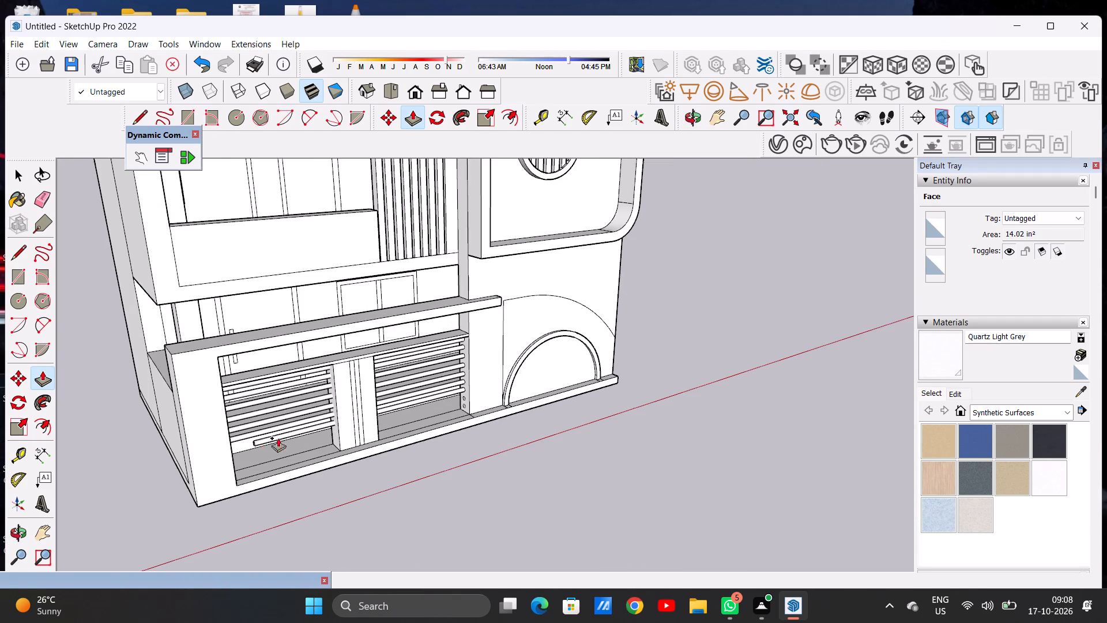
middle_click_drag(291, 434, 91, 379)
scroll(91, 378, "up", 1)
scroll(265, 381, "up", 14)
scroll(315, 388, "up", 2)
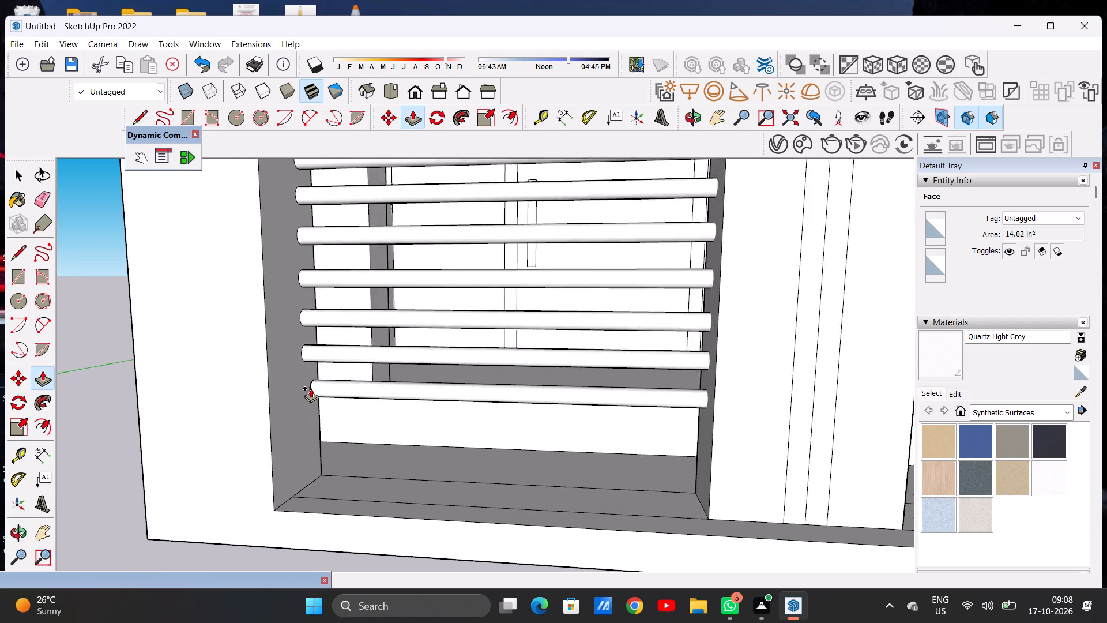
scroll(311, 388, "up", 3)
left_click(282, 358)
Extrude the bottom circle, just above the base ledge, across both bays to the opposite end pillar's inner face.
scroll(253, 412, "down", 17)
scroll(365, 443, "up", 1)
middle_click_drag(394, 449, 486, 459)
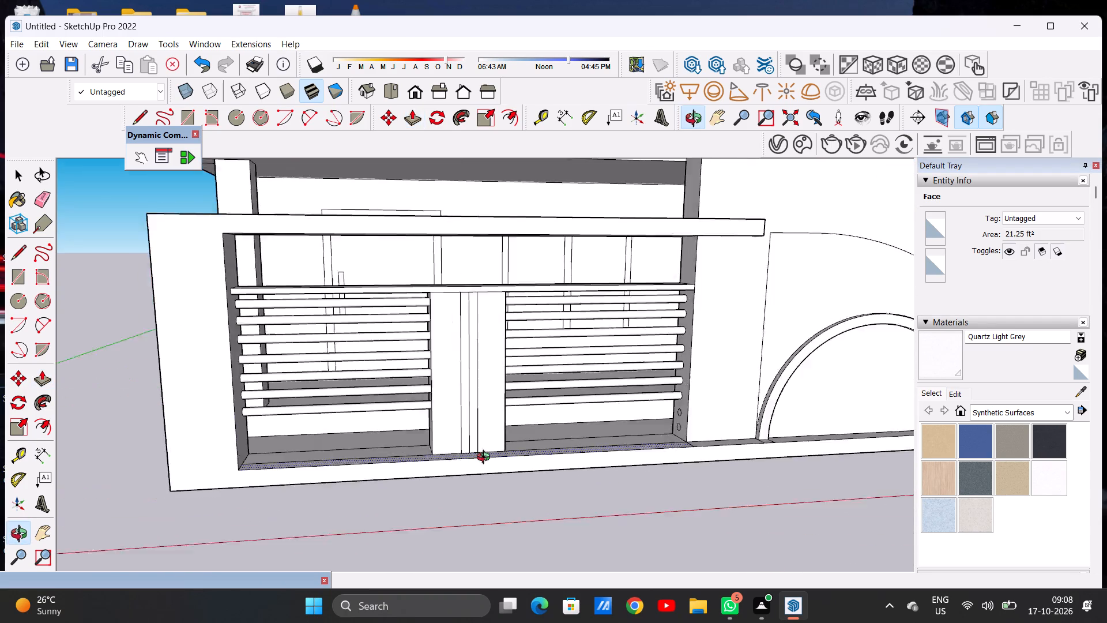
middle_click_drag(486, 459, 560, 470)
scroll(612, 397, "up", 13)
left_click(686, 426)
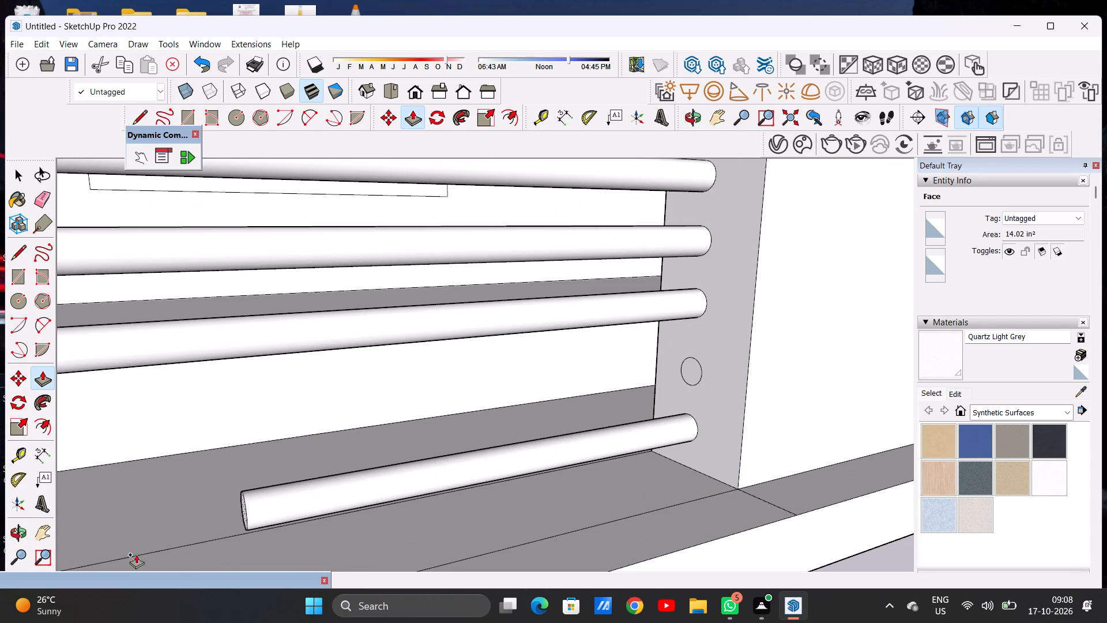
scroll(168, 524, "down", 8)
scroll(261, 484, "down", 19)
middle_click_drag(199, 484, 155, 472)
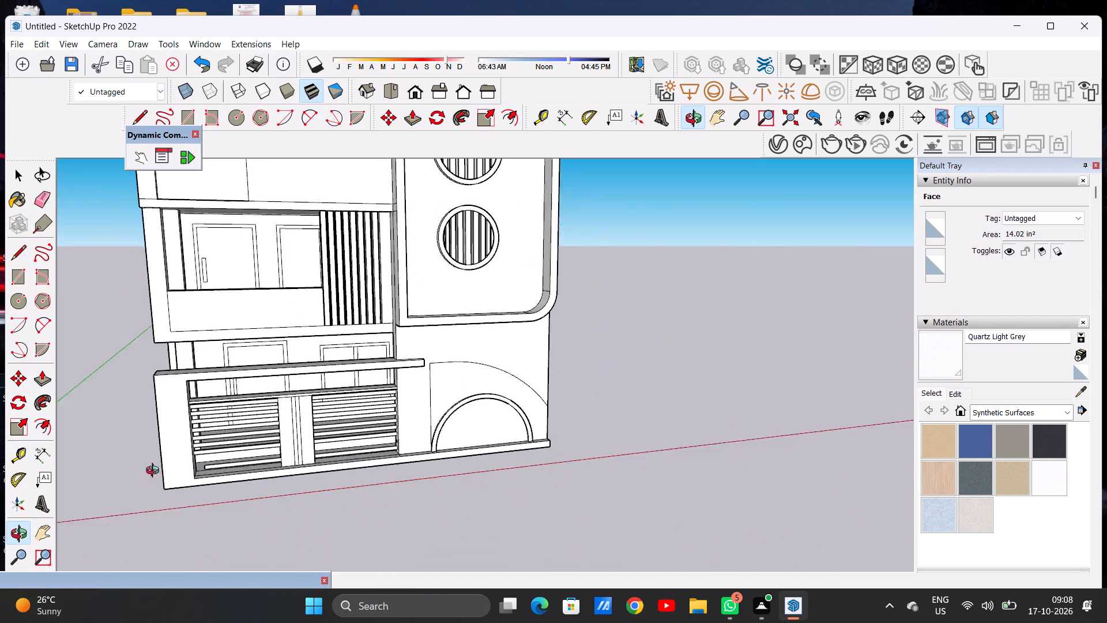
middle_click_drag(155, 472, 71, 453)
scroll(285, 436, "up", 8)
scroll(189, 452, "up", 10)
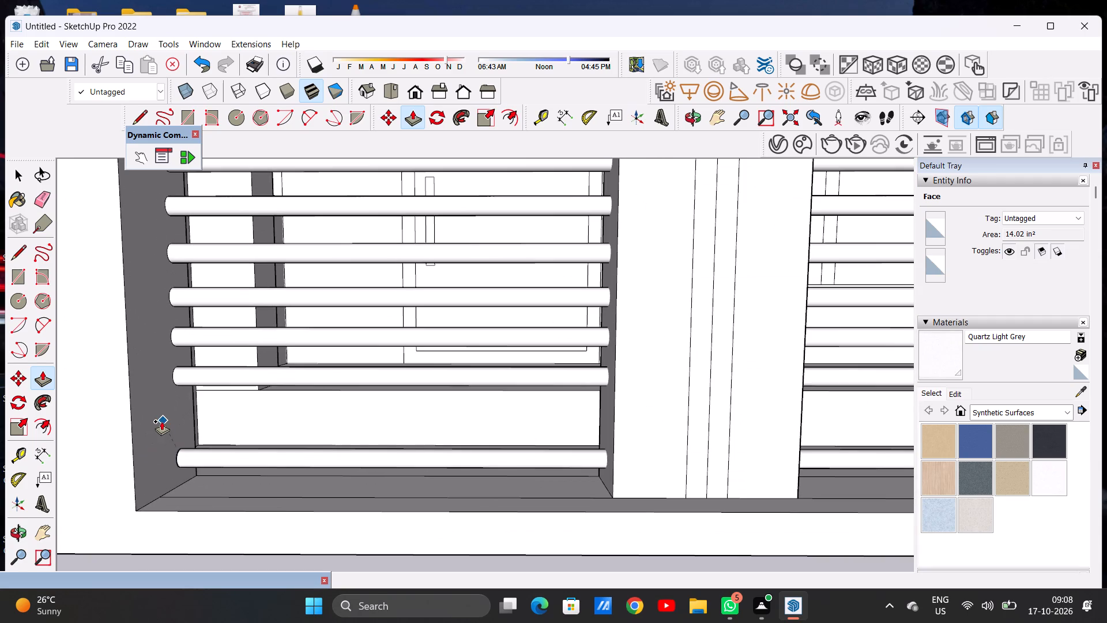
left_click(156, 421)
Extrude the eighth circle, just above the bottom bar, across both bays to the opposite end pillar's inner face.
scroll(146, 451, "down", 9)
middle_click_drag(357, 454, 518, 459)
scroll(597, 407, "up", 3)
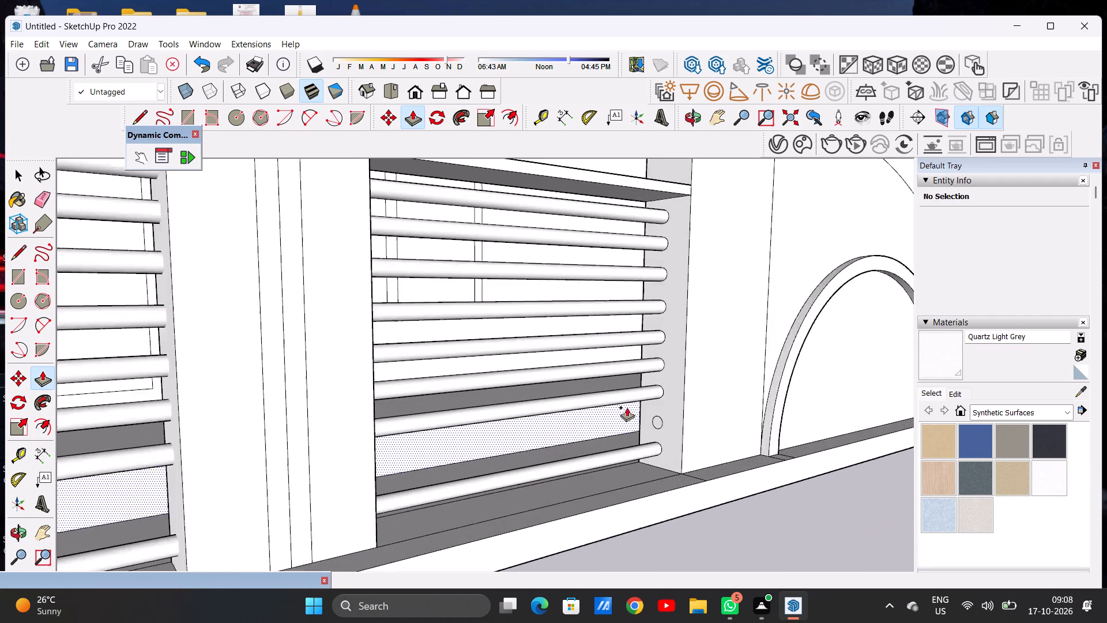
scroll(627, 407, "up", 8)
left_click(667, 422)
scroll(204, 506, "down", 7)
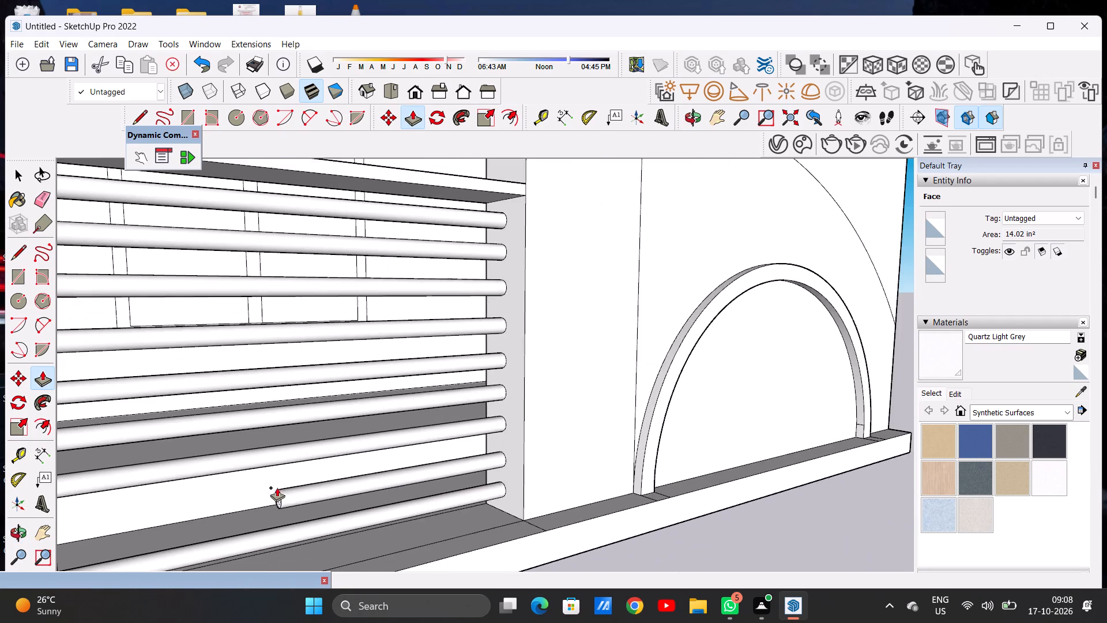
scroll(277, 487, "down", 13)
scroll(167, 489, "down", 6)
middle_click_drag(190, 479, 75, 483)
scroll(106, 469, "down", 5)
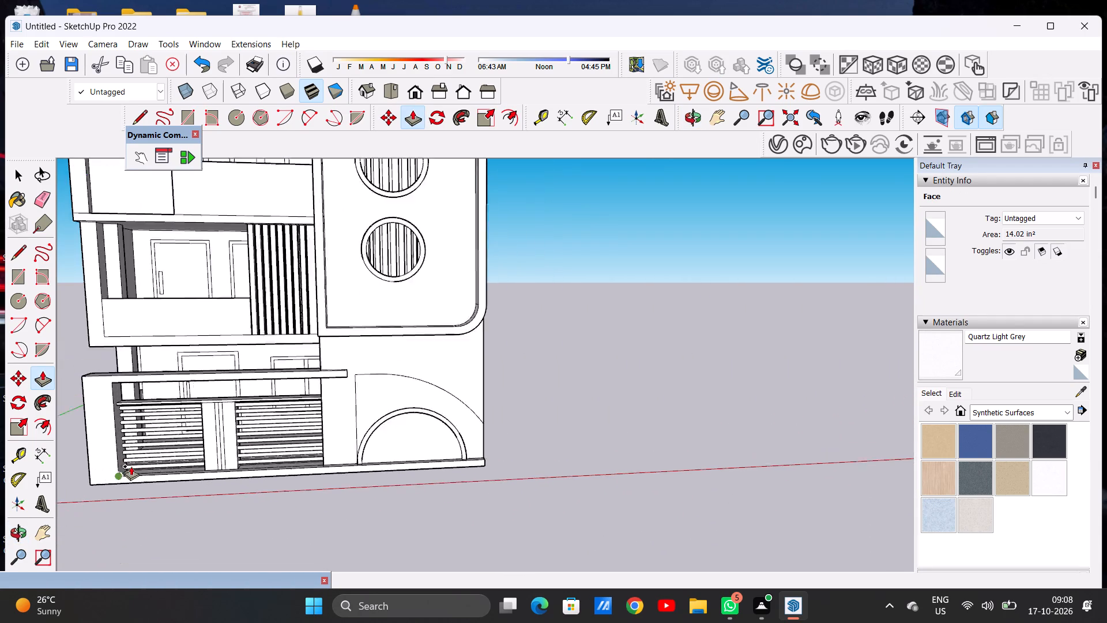
scroll(131, 466, "down", 2)
scroll(124, 461, "up", 20)
scroll(124, 461, "up", 7)
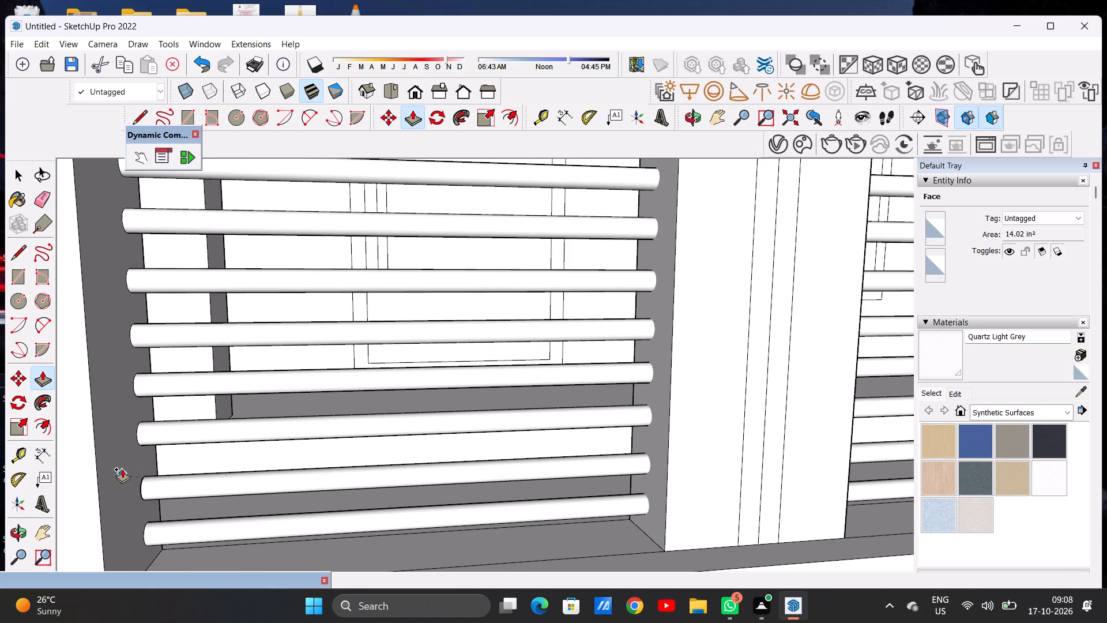
left_click(122, 469)
key("space")
Examine the whole villa front elevation, including the round bars in the ground-floor frame.
scroll(232, 491, "down", 17)
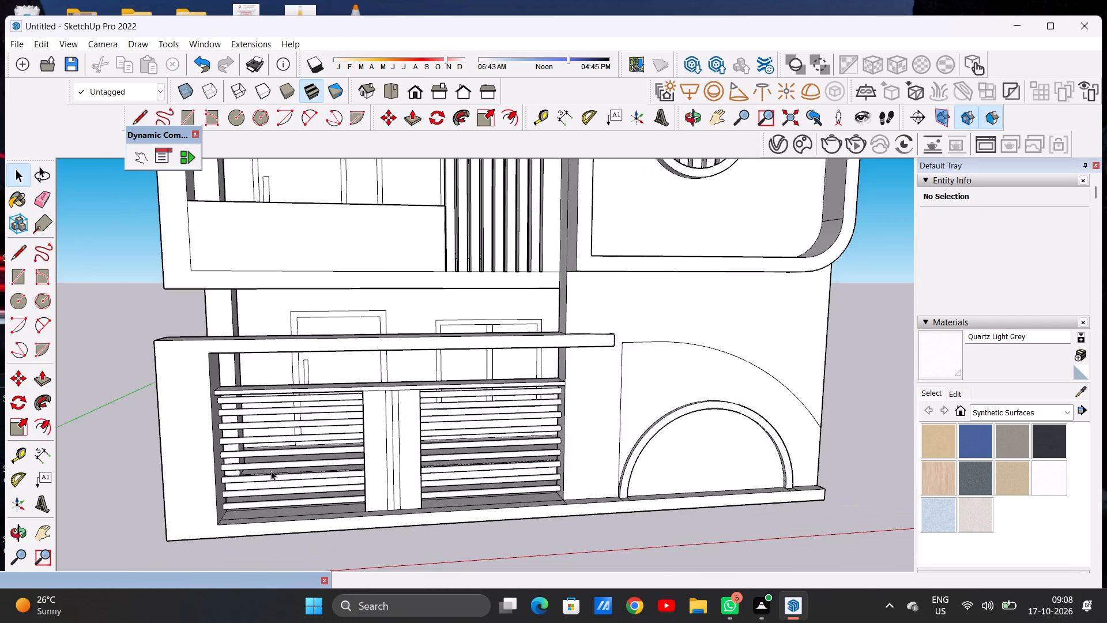
scroll(298, 471, "down", 12)
middle_click_drag(419, 481, 367, 466)
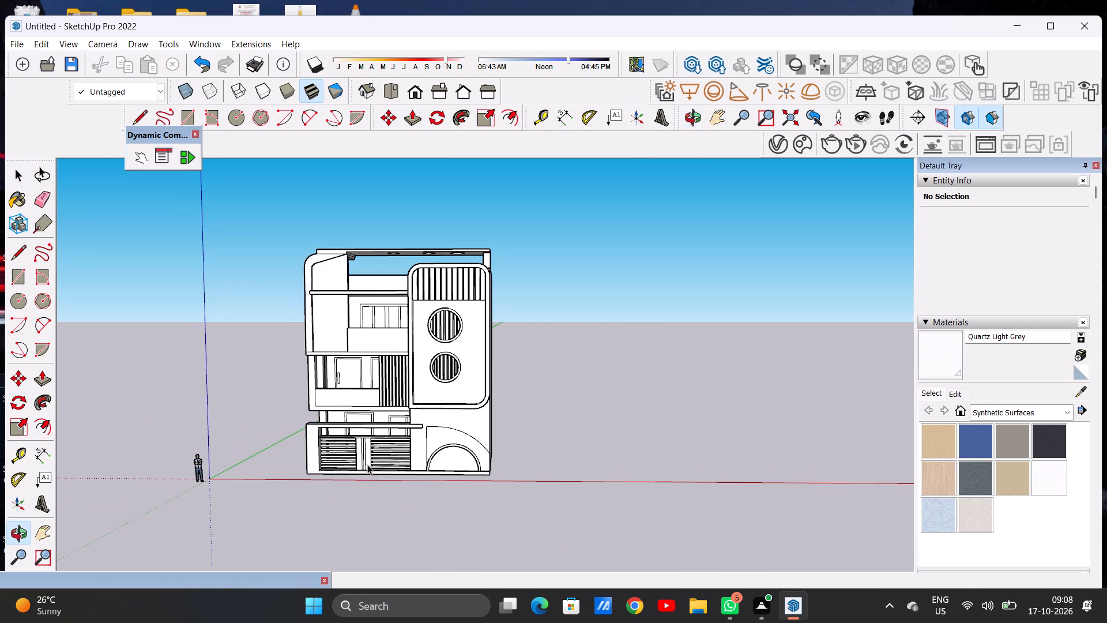
scroll(334, 468, "down", 10)
scroll(357, 434, "up", 7)
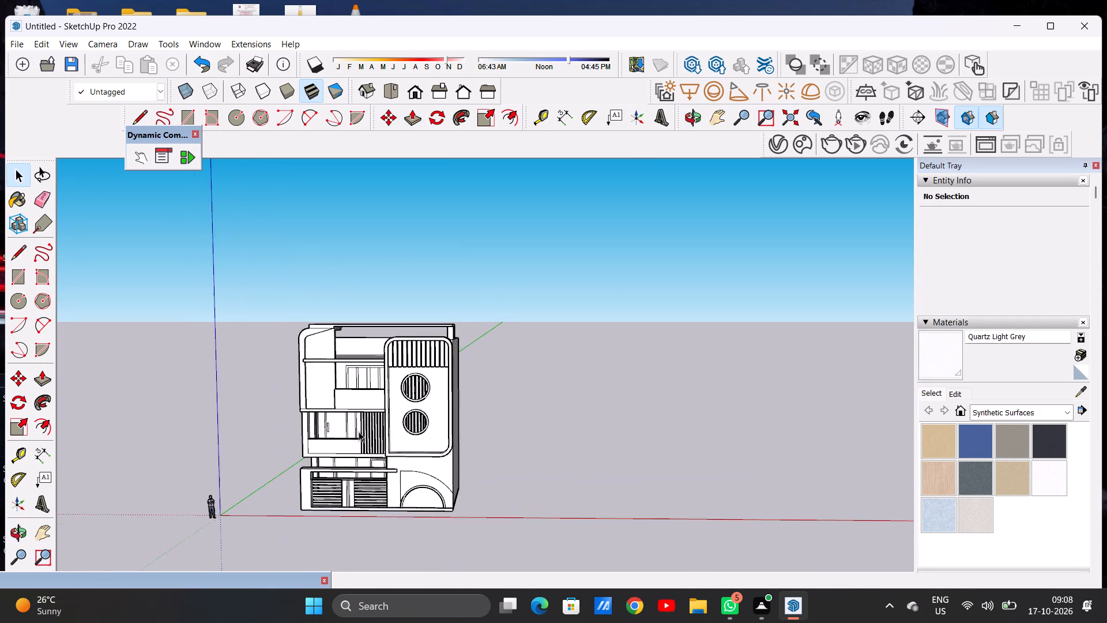
scroll(359, 431, "up", 4)
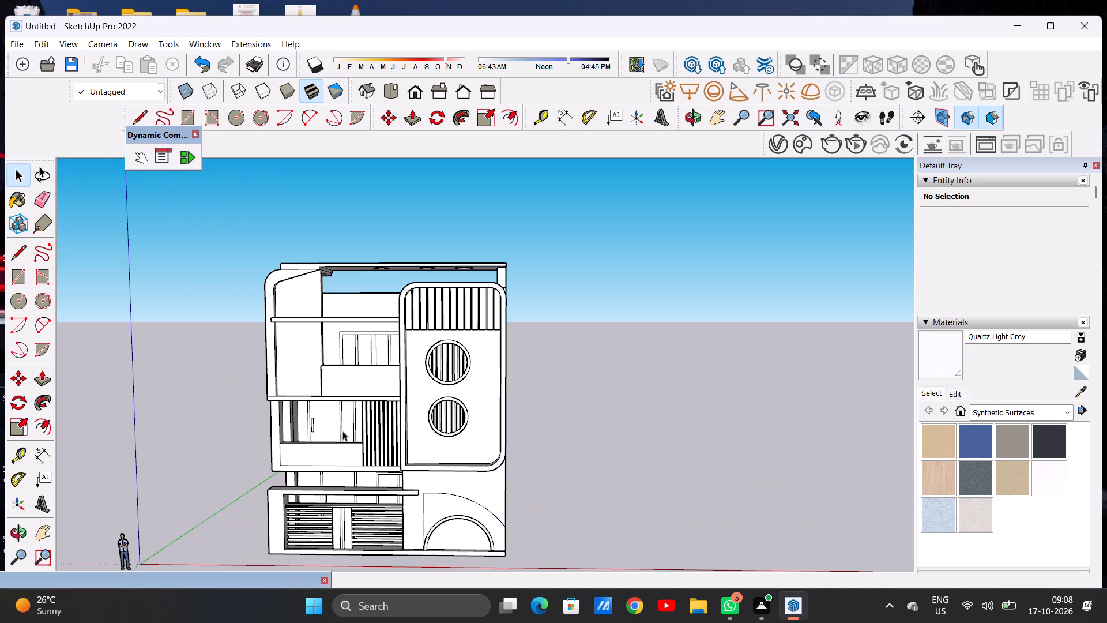
scroll(312, 421, "down", 3)
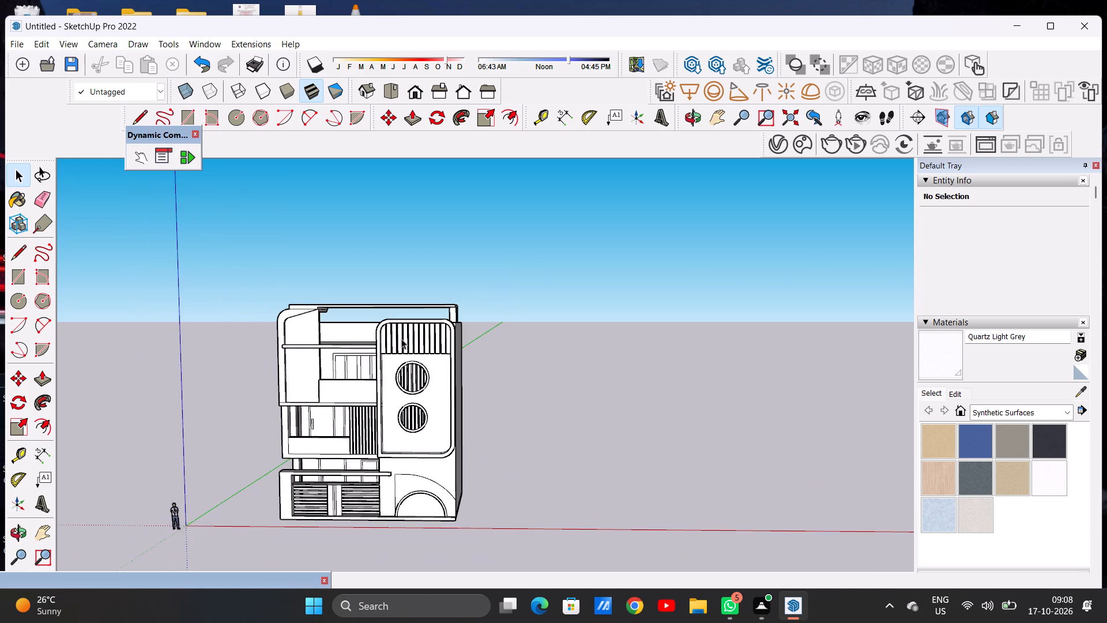
Paint the front faces of all thirteen vertical slats atop the rounded tower panel with Wood Cherry Original.
scroll(401, 337, "up", 11)
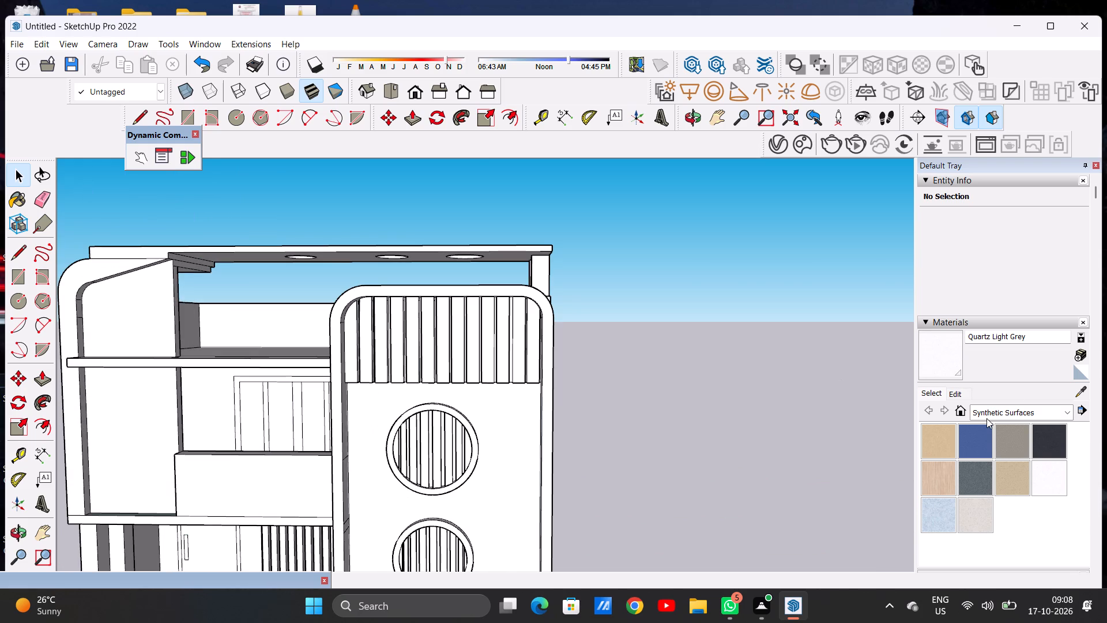
left_click(986, 415)
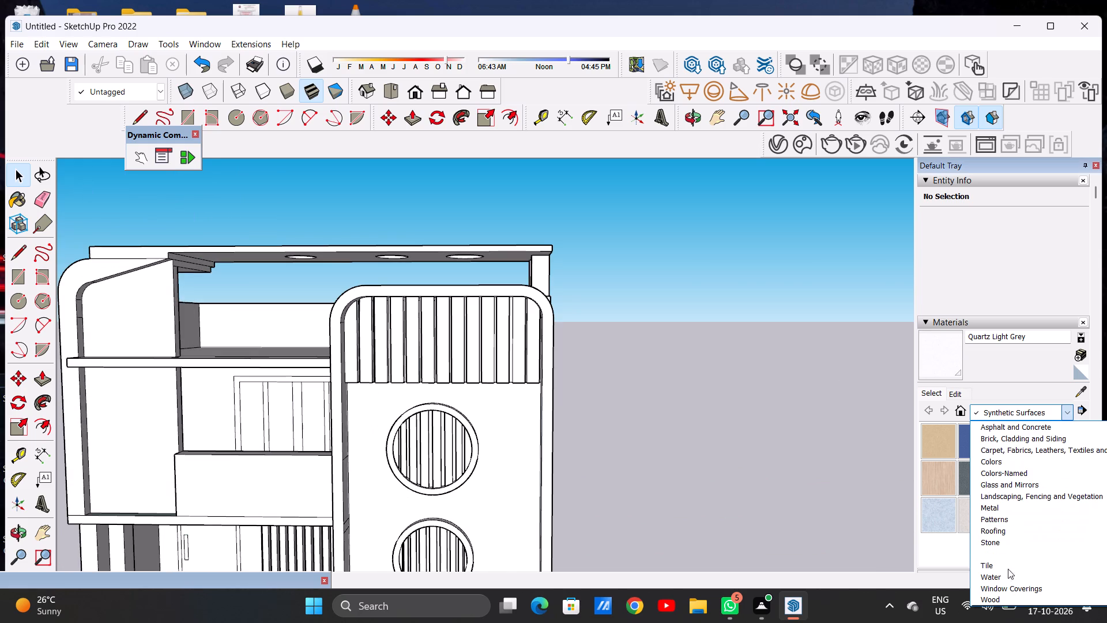
left_click(997, 600)
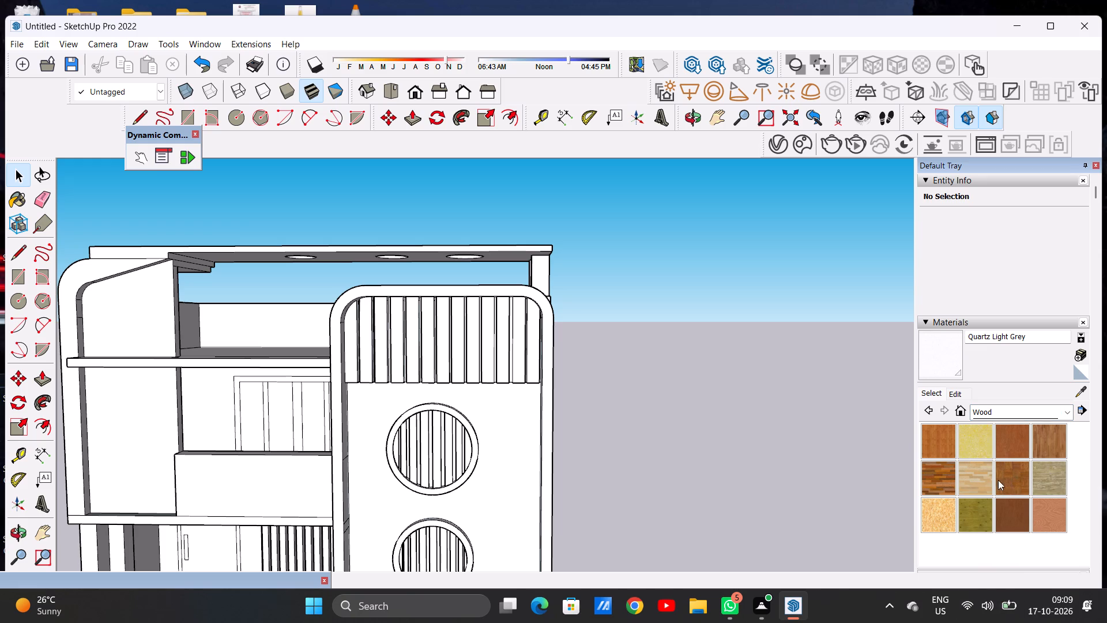
left_click(1014, 438)
scroll(350, 349, "up", 6)
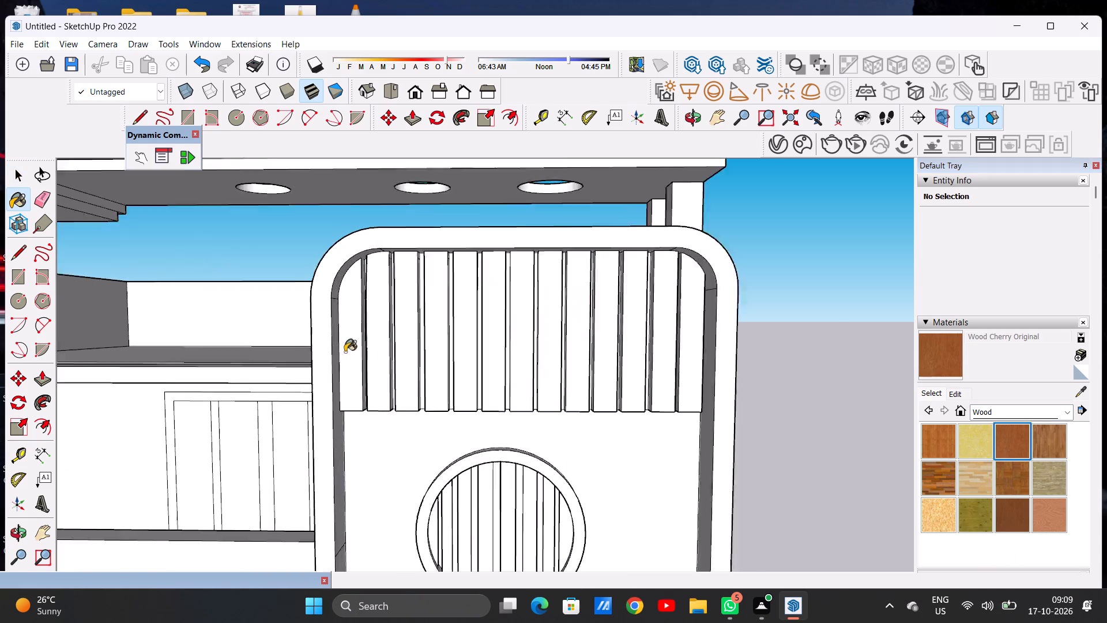
scroll(345, 352, "up", 2)
left_click(343, 353)
left_click(388, 351)
left_click(411, 351)
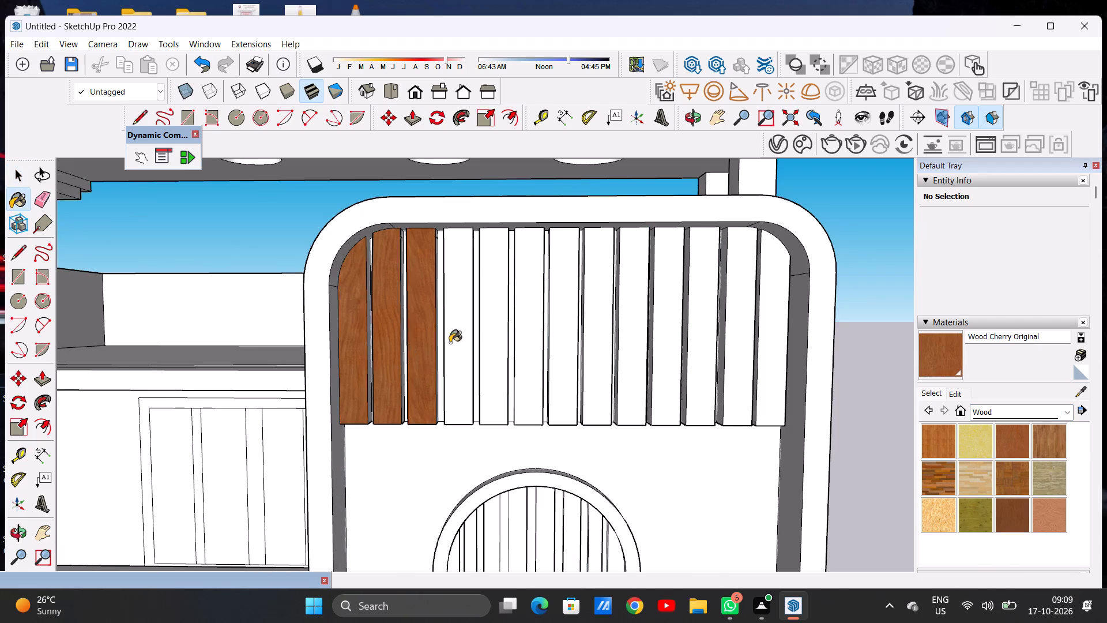
left_click(450, 343)
left_click(491, 345)
left_click(529, 346)
left_click(551, 347)
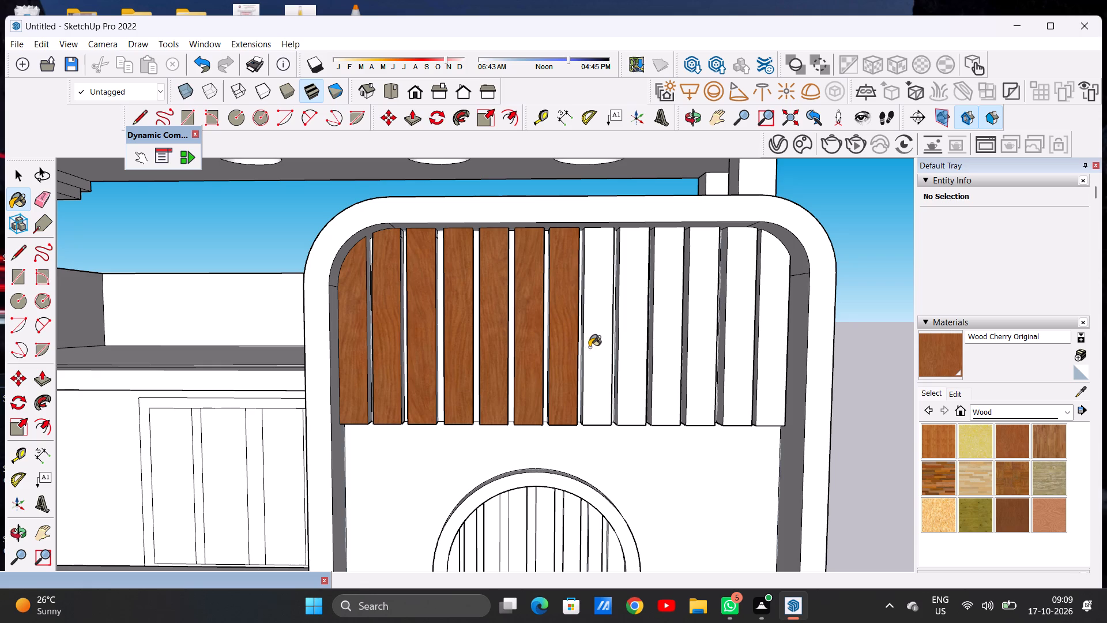
left_click(589, 347)
left_click(633, 341)
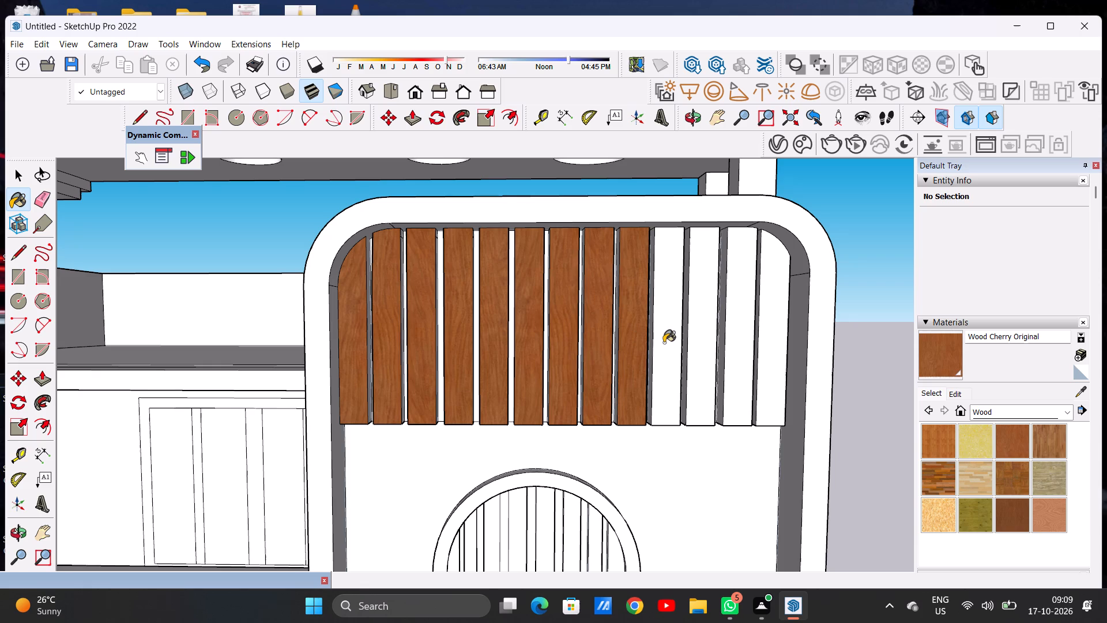
left_click(664, 343)
left_click(697, 341)
left_click(740, 341)
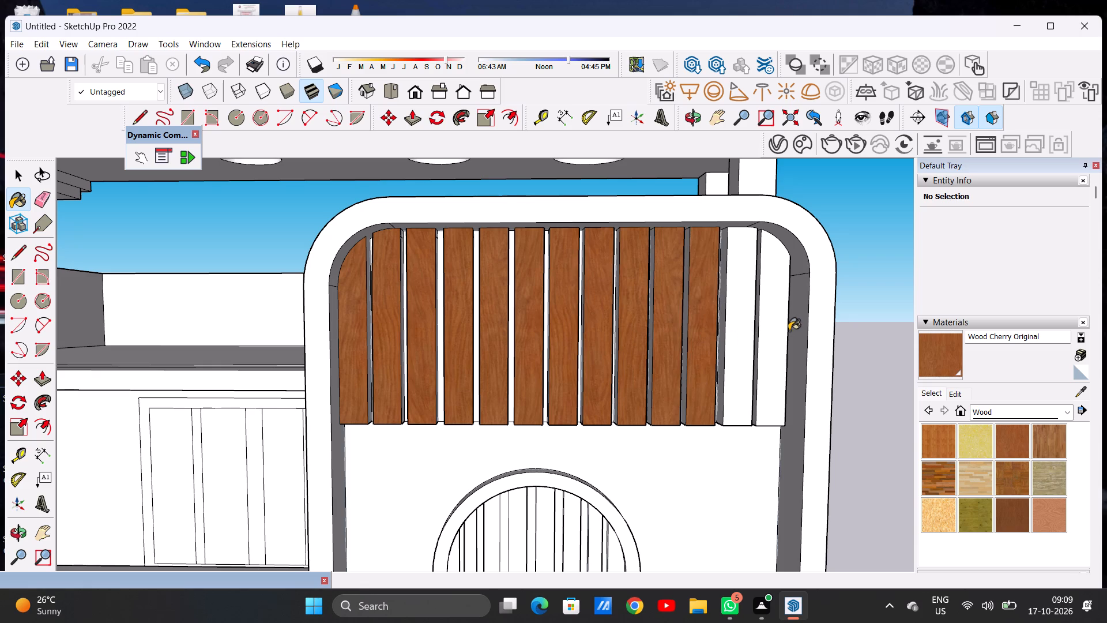
left_click(777, 337)
Paint the exposed side faces of the six tower slats nearest the outer edge with Wood Cherry Original.
scroll(560, 356, "down", 4)
middle_click_drag(509, 363, 658, 382)
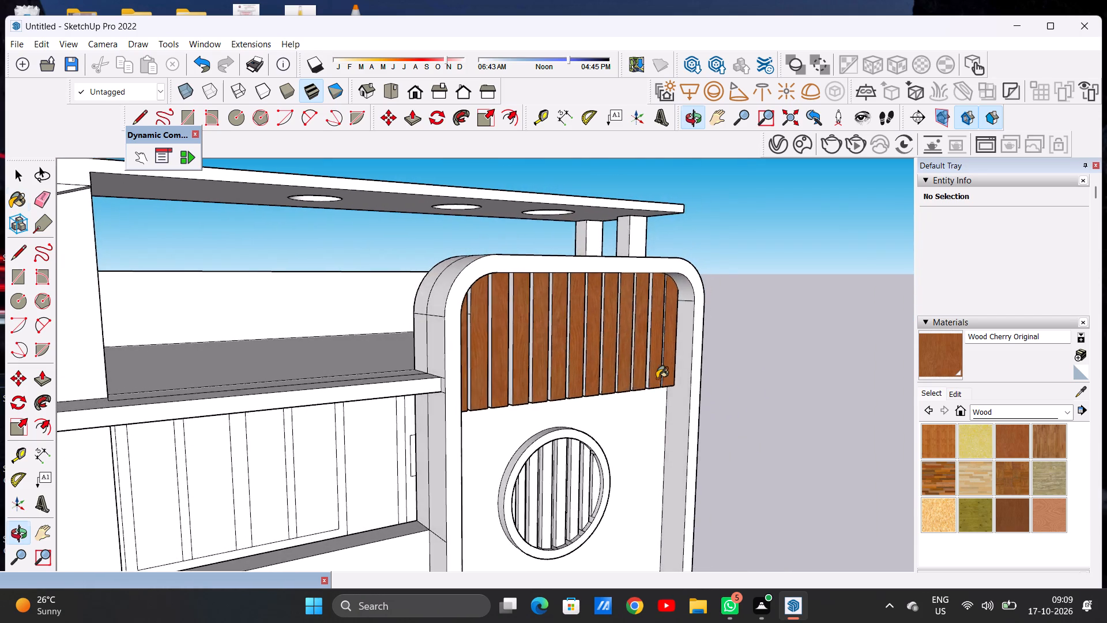
scroll(657, 378, "up", 20)
left_click(658, 375)
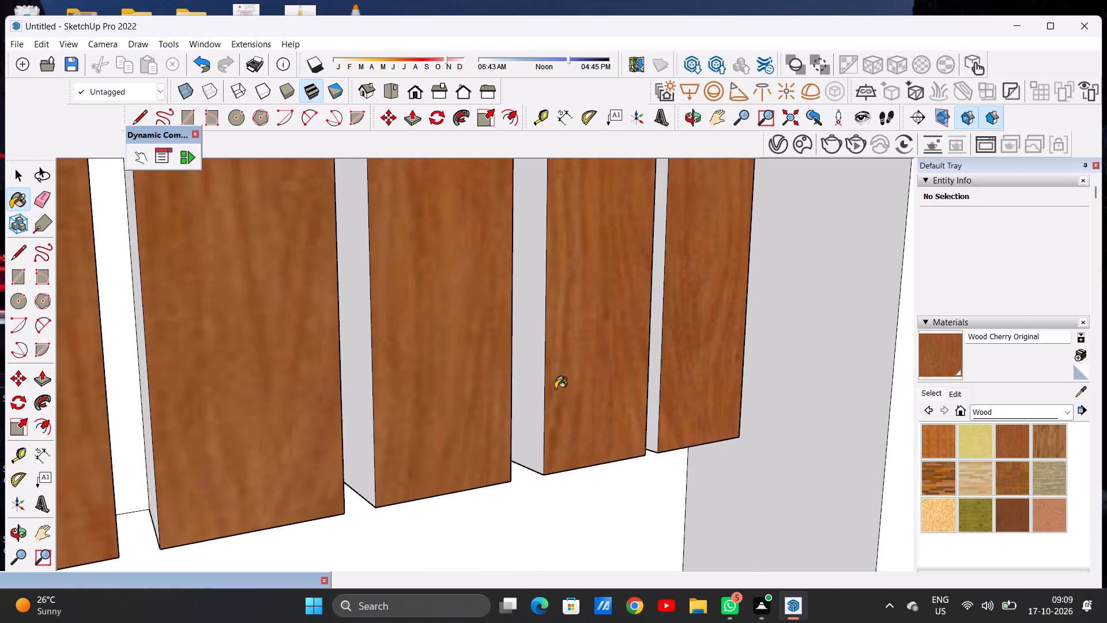
left_click(539, 393)
left_click(361, 407)
scroll(571, 331, "down", 9)
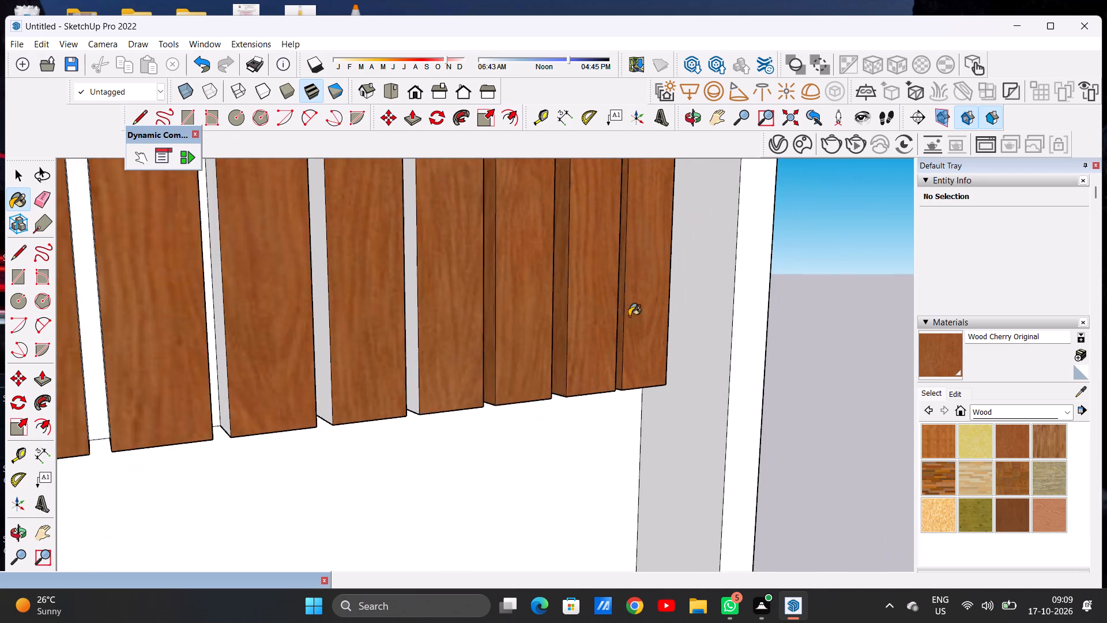
scroll(629, 316, "down", 5)
scroll(396, 376, "up", 9)
scroll(669, 324, "up", 5)
left_click(663, 325)
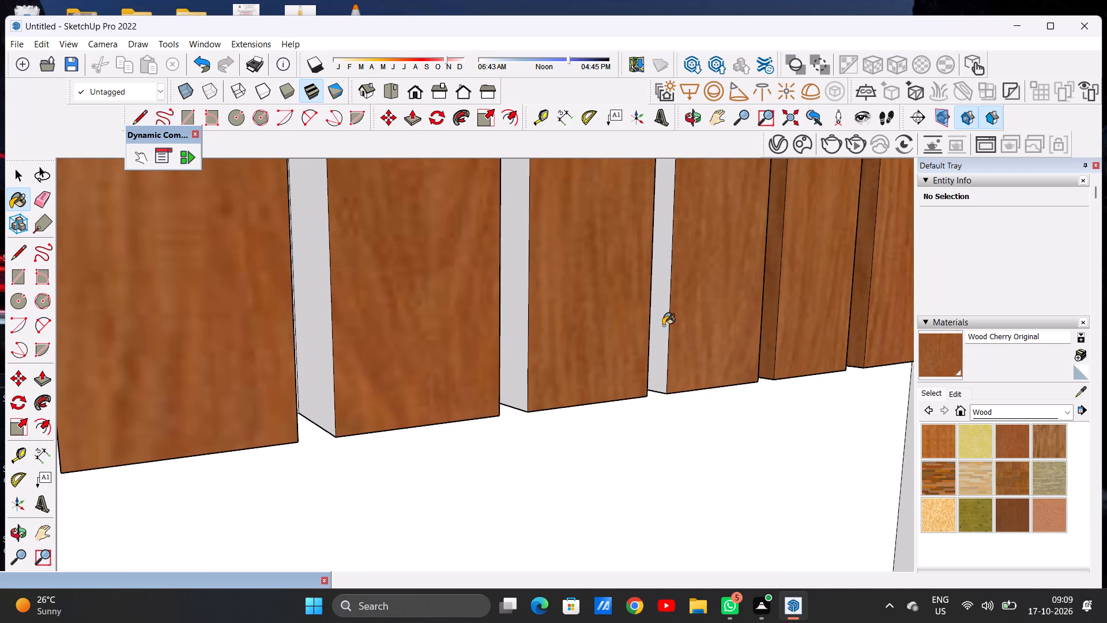
left_click(520, 341)
left_click(322, 341)
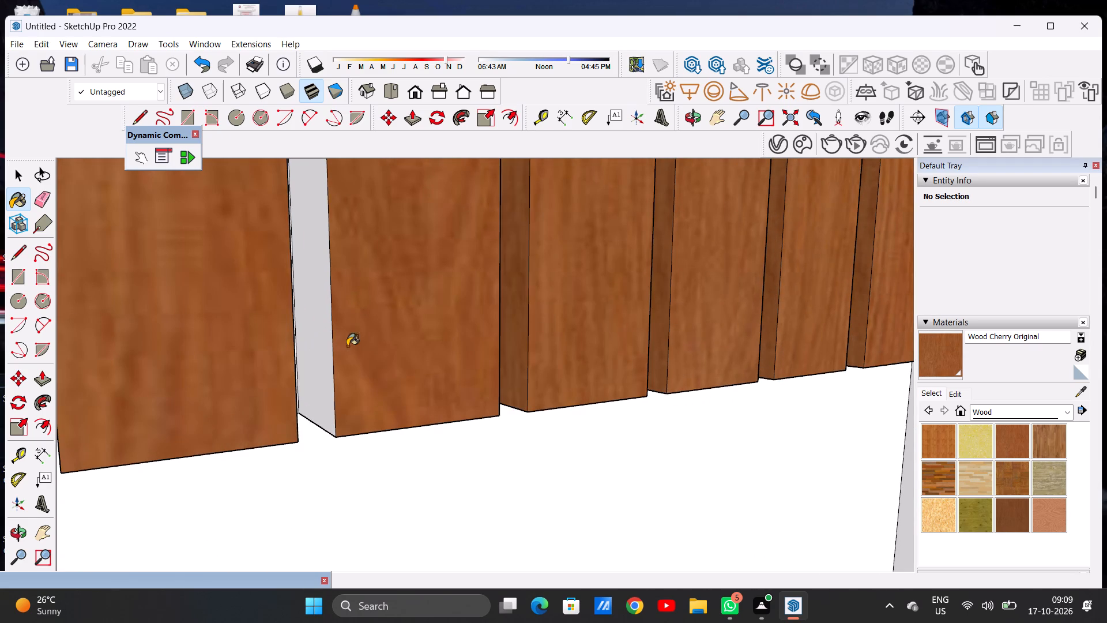
Continue the Wood Cherry Original finish on the side faces of the next three slats toward the balcony side.
scroll(445, 341, "down", 15)
scroll(306, 352, "down", 8)
middle_click_drag(258, 346, 357, 386)
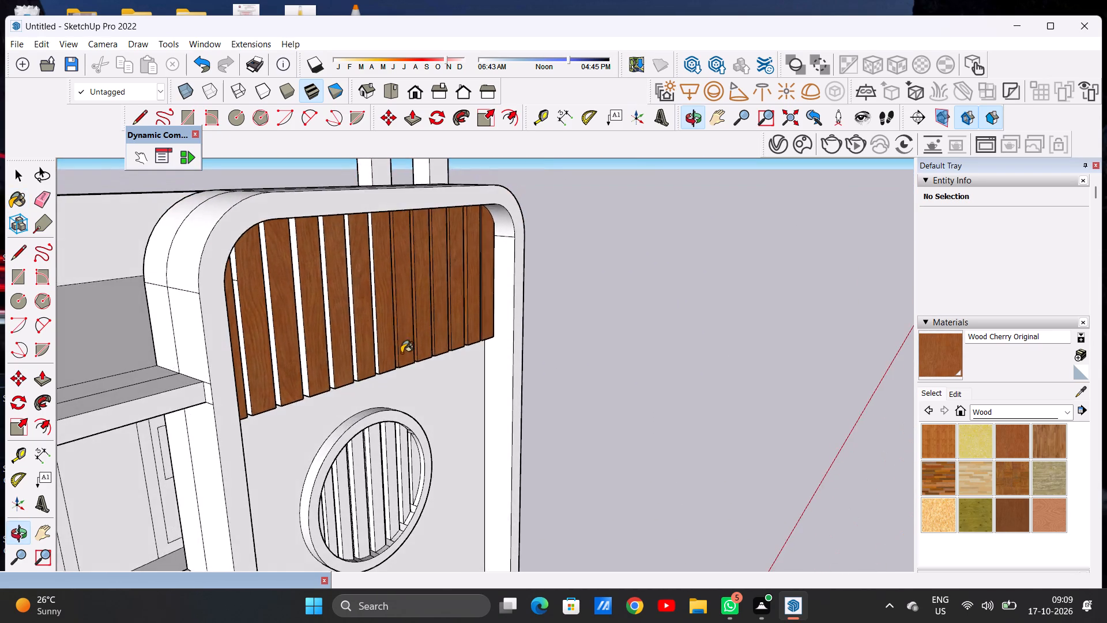
scroll(394, 348, "up", 12)
scroll(369, 371, "down", 1)
scroll(369, 371, "up", 3)
left_click(364, 377)
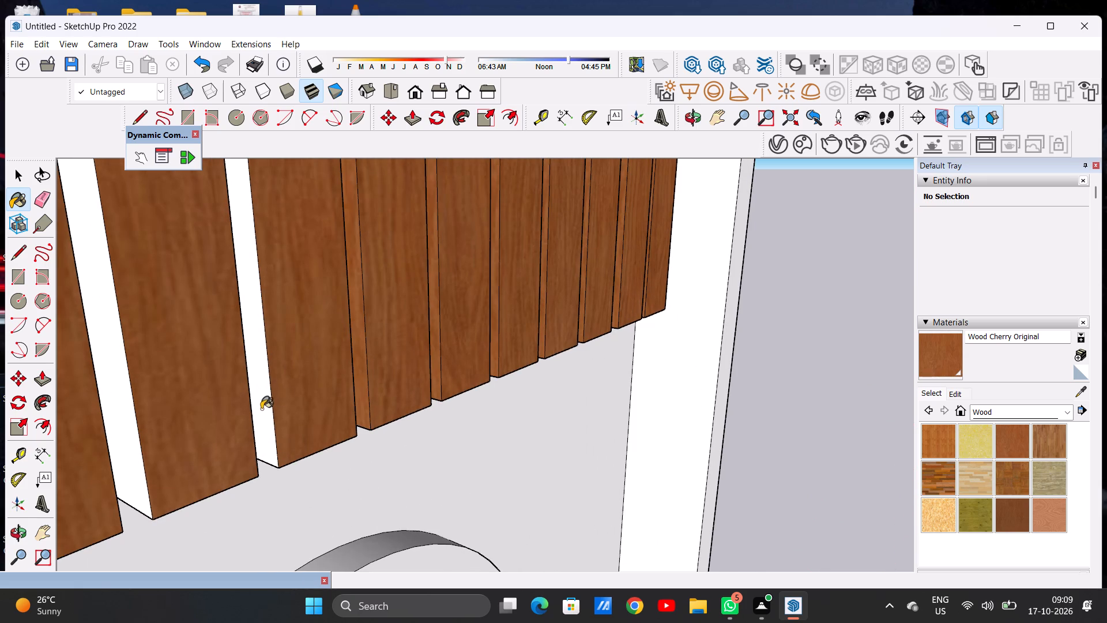
left_click(269, 402)
left_click(130, 438)
Paint the side faces of the last three slats near the balcony-side end with Wood Cherry Original.
scroll(353, 347, "down", 7)
scroll(417, 334, "up", 1)
scroll(416, 337, "down", 2)
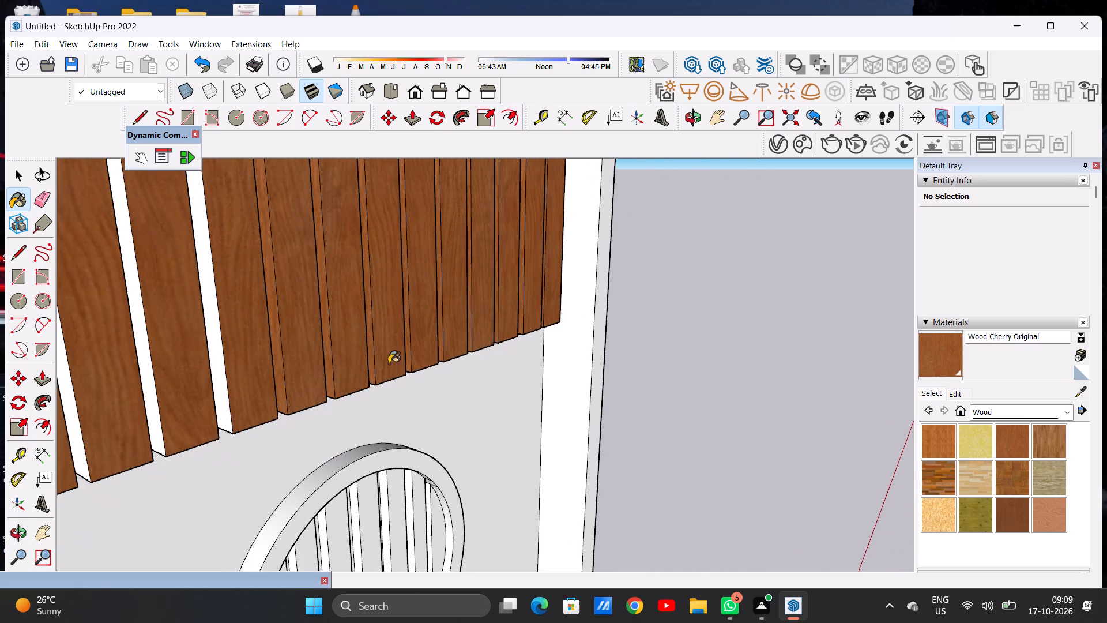
scroll(135, 438, "up", 14)
left_click(308, 385)
scroll(356, 348, "down", 12)
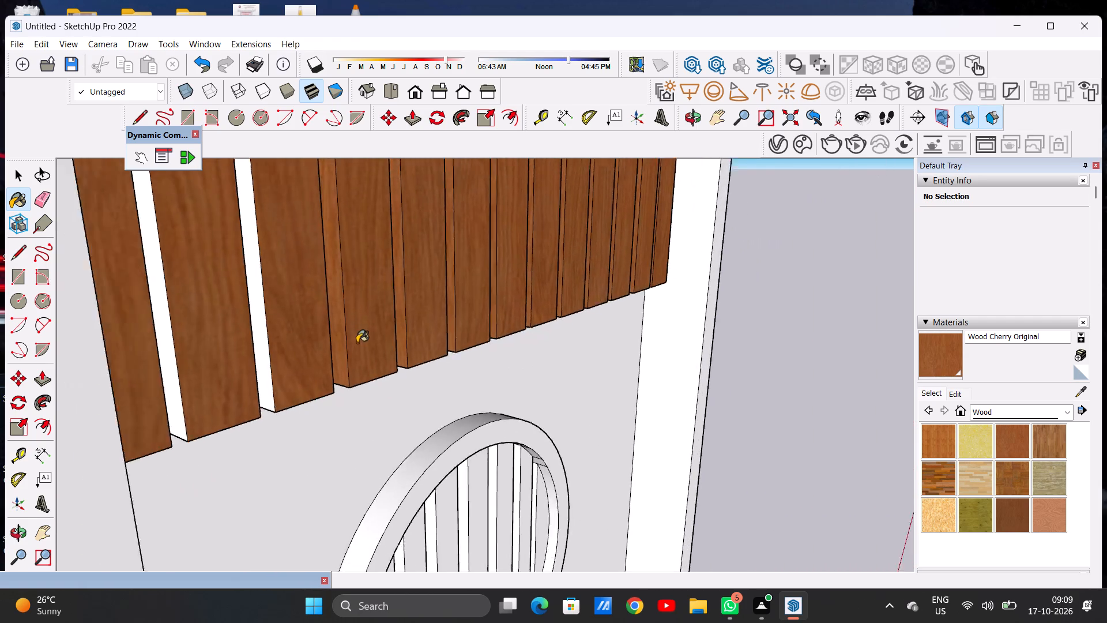
scroll(357, 343, "down", 4)
scroll(301, 355, "up", 13)
left_click(310, 354)
scroll(273, 357, "down", 8)
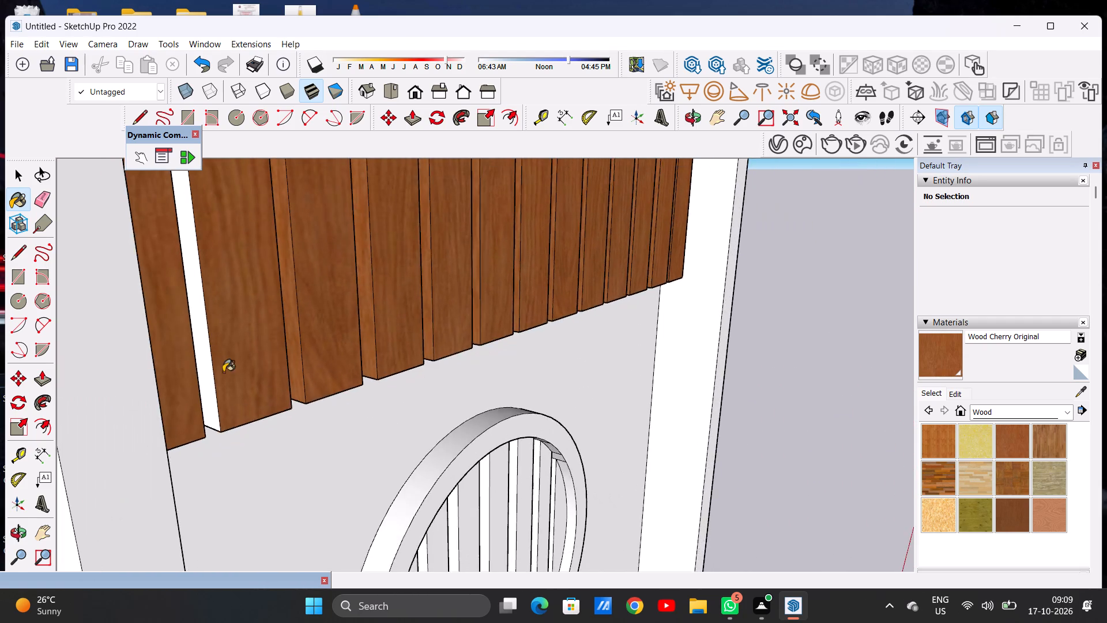
scroll(206, 375, "up", 7)
left_click(238, 354)
Paint the remaining white upper side piece beside the first slat, under the rounded corner, with Wood Cherry Original.
scroll(192, 383, "down", 9)
scroll(191, 389, "up", 1)
scroll(202, 391, "down", 13)
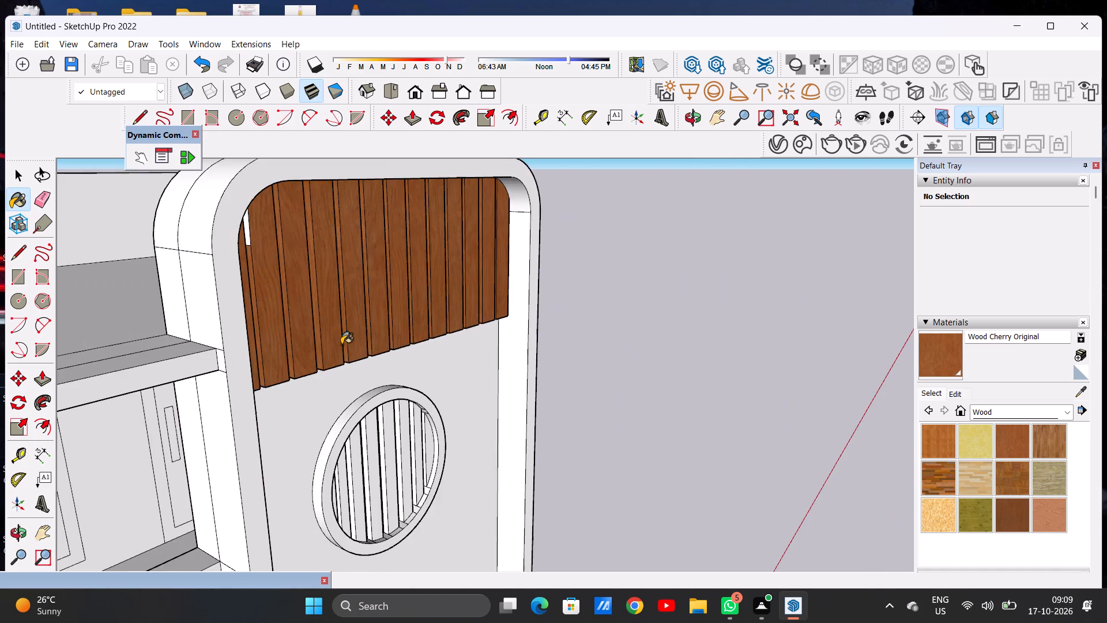
middle_click_drag(449, 327, 425, 329)
scroll(269, 247, "up", 5)
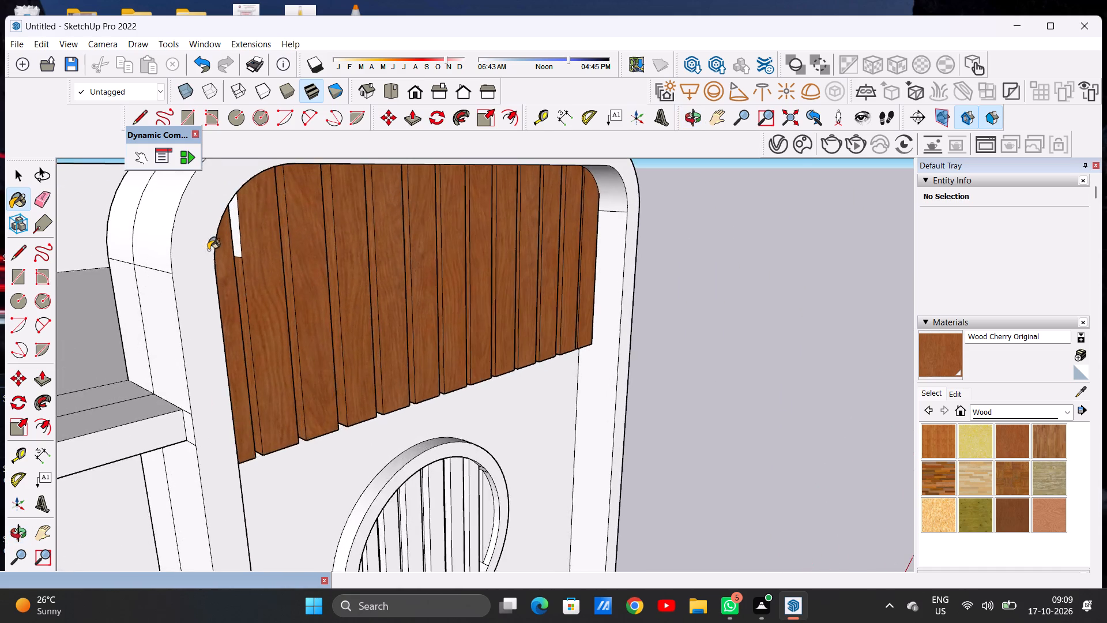
scroll(219, 247, "up", 7)
left_click(246, 239)
Paint the front faces of all the slats in the upper circular window with Wood Cherry Original.
scroll(194, 305, "down", 20)
scroll(194, 305, "down", 5)
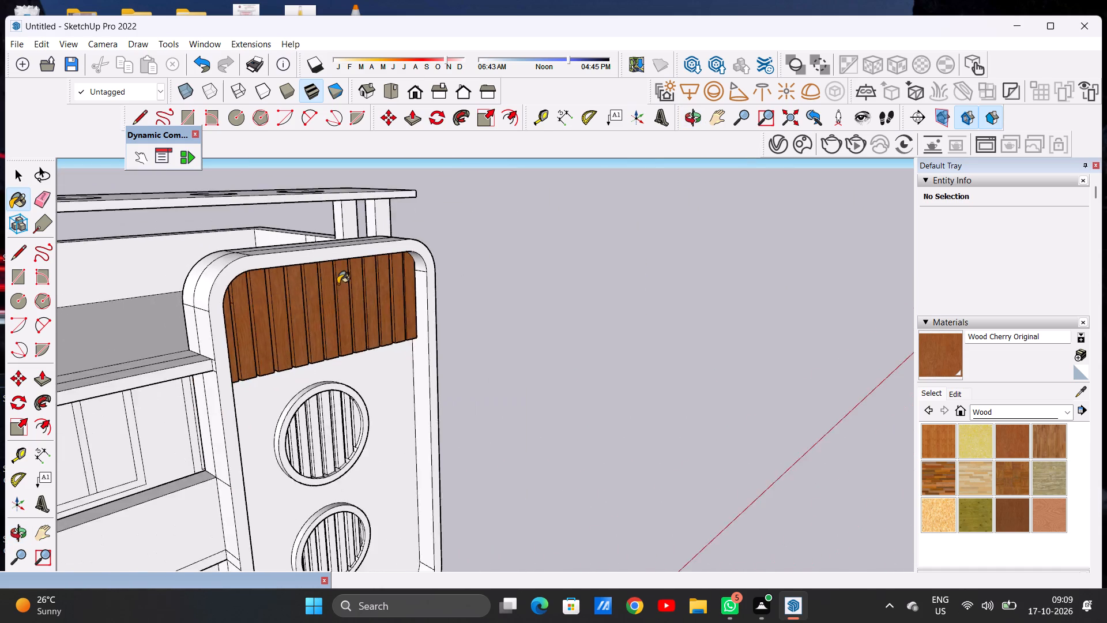
scroll(338, 284, "down", 4)
middle_click_drag(380, 377, 172, 332)
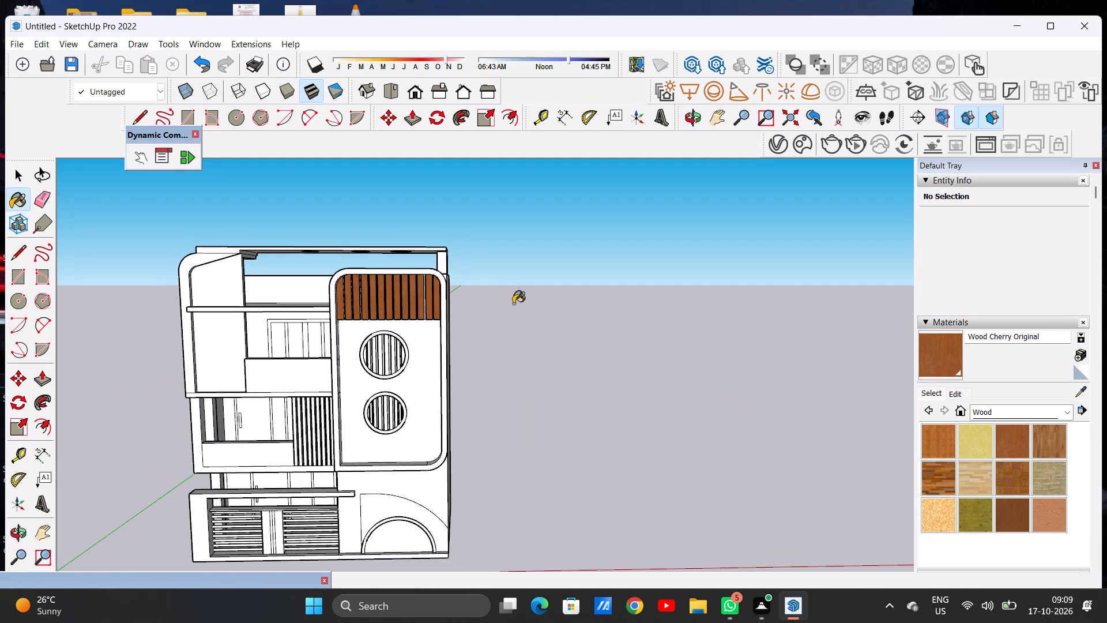
middle_click_drag(370, 347, 436, 332)
middle_click_drag(391, 334, 375, 329)
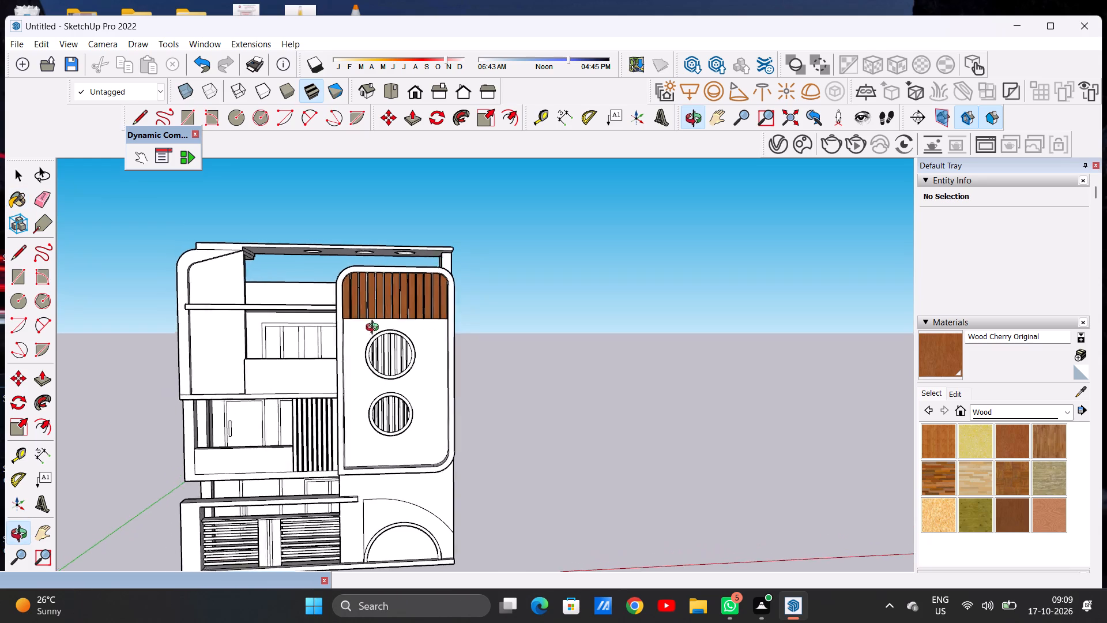
middle_click_drag(375, 329, 380, 327)
scroll(391, 371, "up", 6)
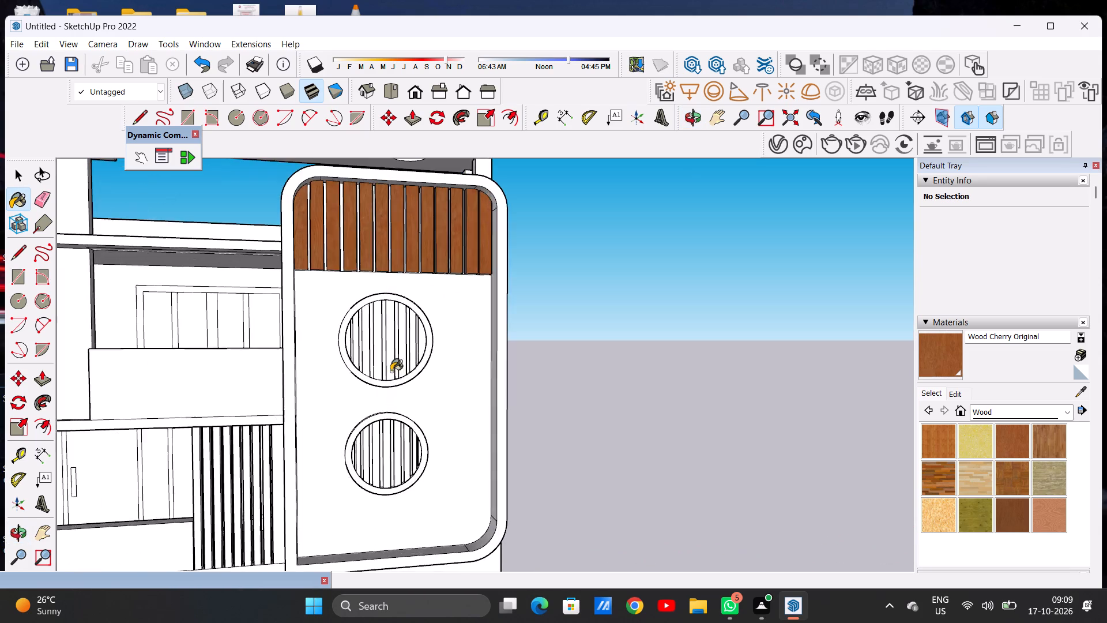
scroll(364, 365, "up", 13)
left_click(321, 310)
left_click(353, 310)
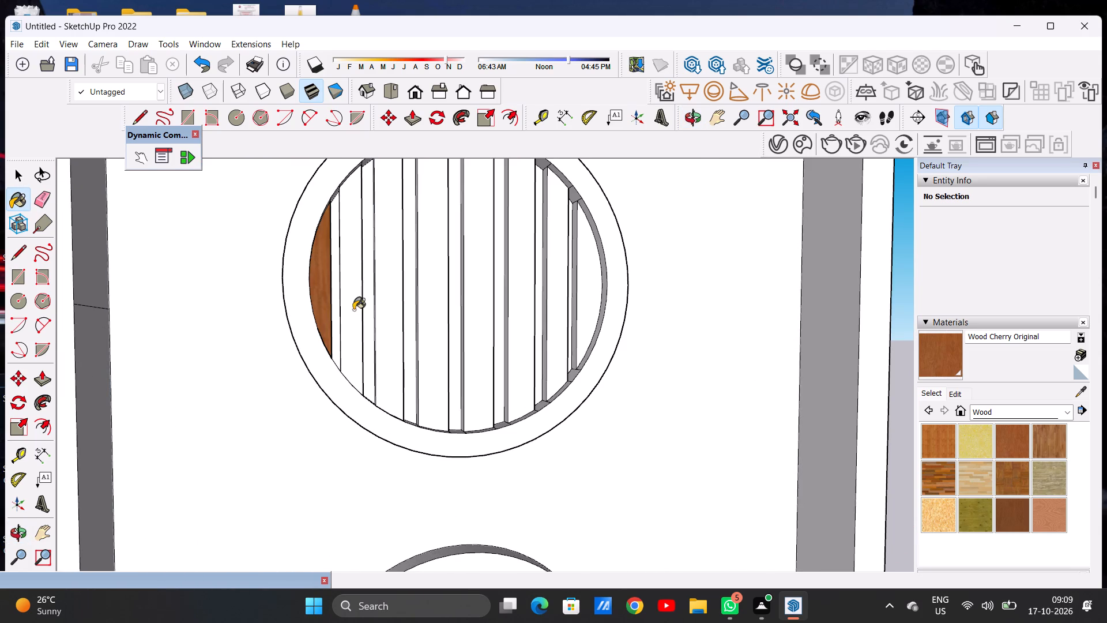
left_click(398, 309)
left_click(434, 313)
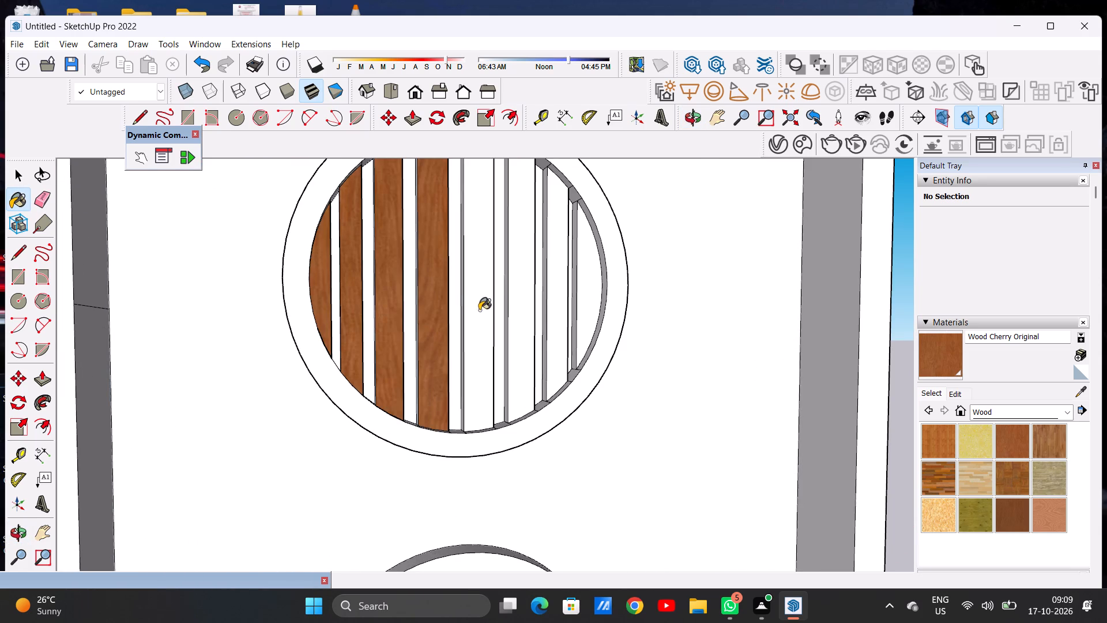
left_click(479, 310)
left_click(523, 300)
left_click(551, 295)
left_click(584, 289)
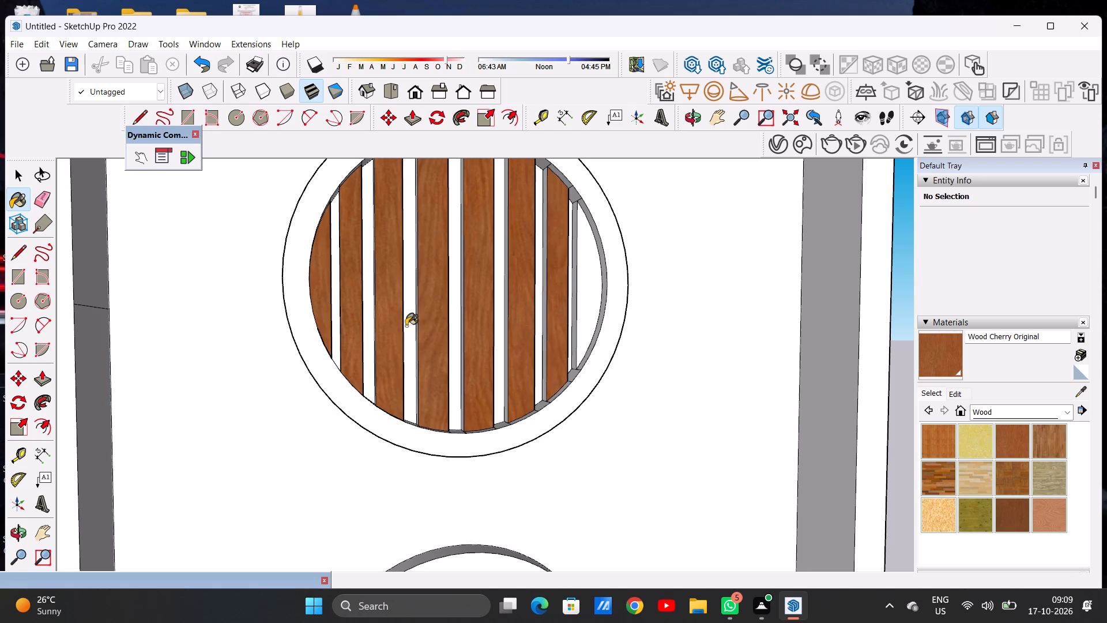
Paint the upper circular window slats' side faces that face the balcony side with Wood Cherry Original.
scroll(403, 328, "down", 4)
middle_click_drag(363, 332, 499, 368)
scroll(523, 317, "up", 1)
scroll(523, 317, "down", 1)
scroll(523, 317, "up", 4)
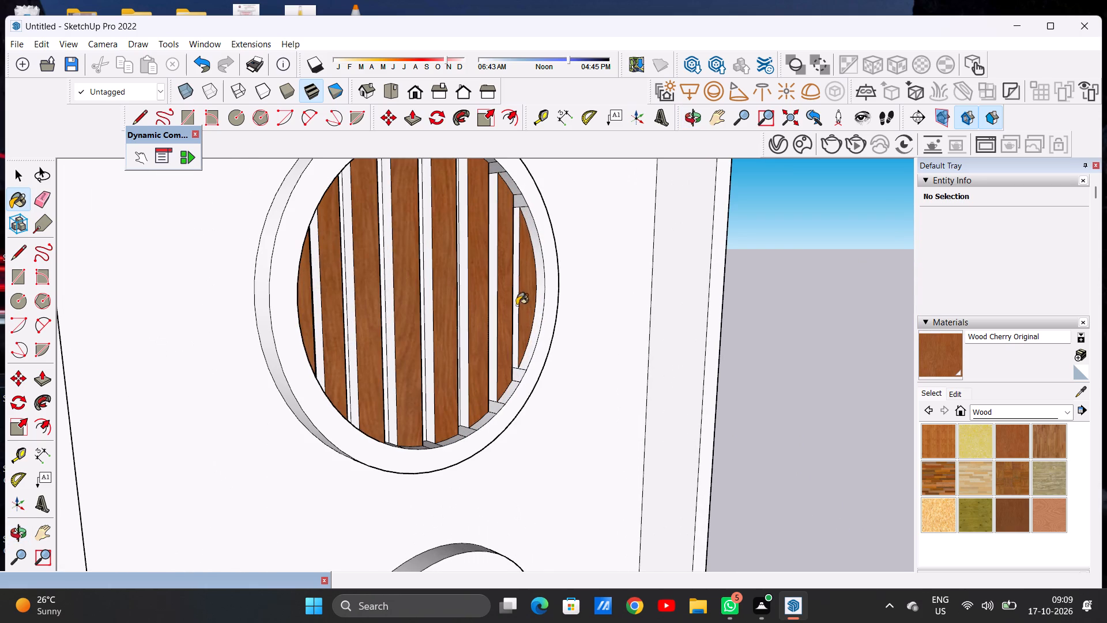
left_click(515, 308)
left_click(491, 325)
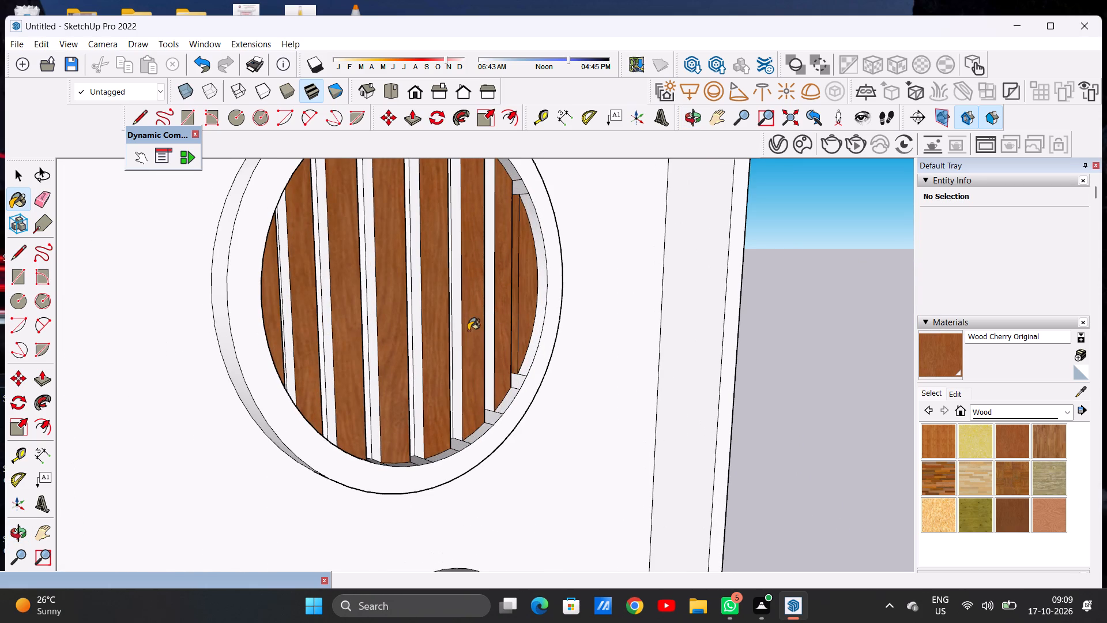
left_click(458, 335)
left_click(418, 344)
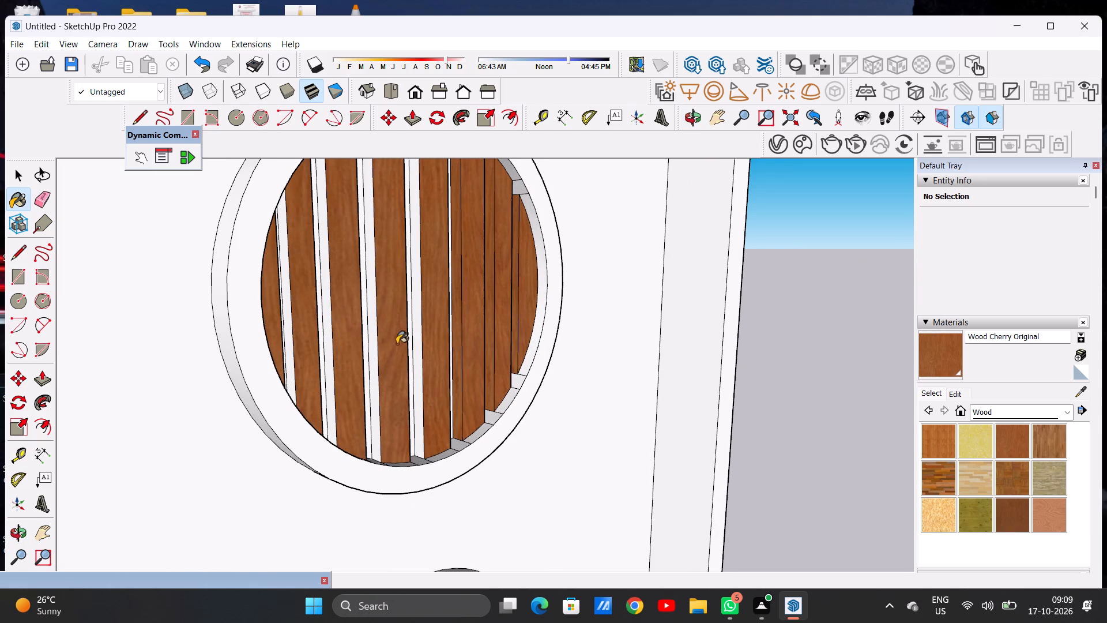
left_click(375, 341)
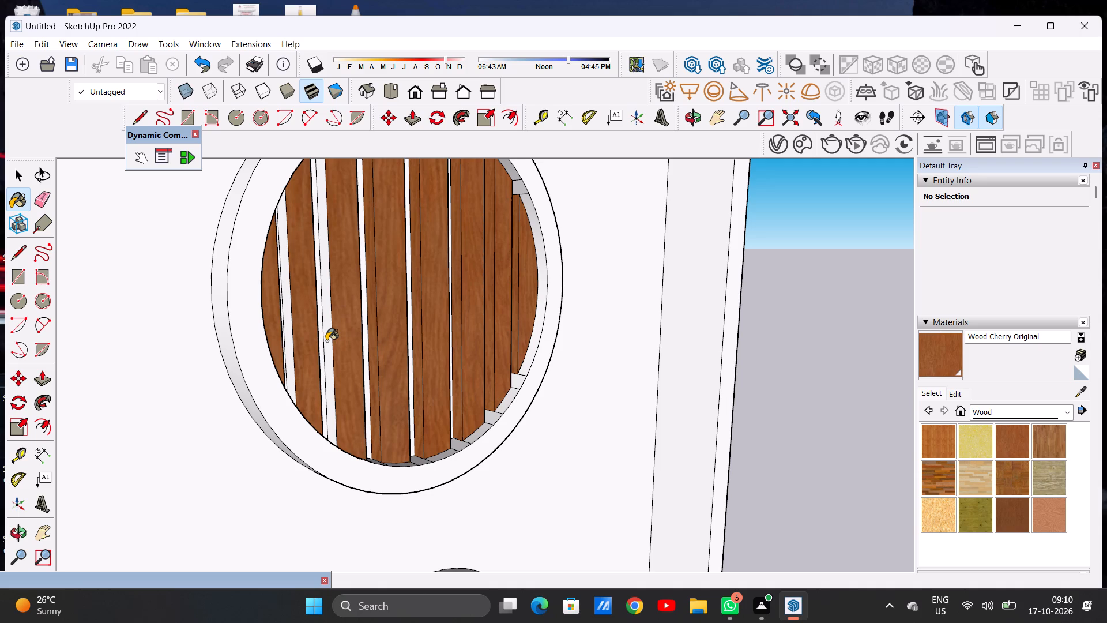
left_click(326, 341)
left_click(288, 341)
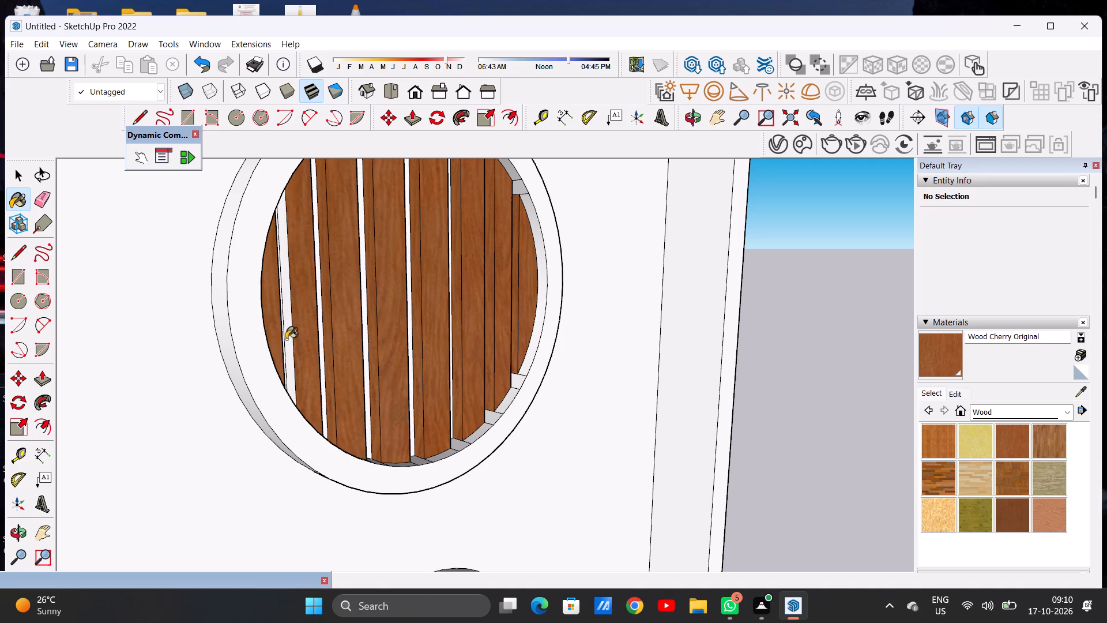
Paint the upper circular window slats' opposite side faces, toward the tower's outer edge, with Wood Cherry Original.
middle_click_drag(451, 313, 67, 343)
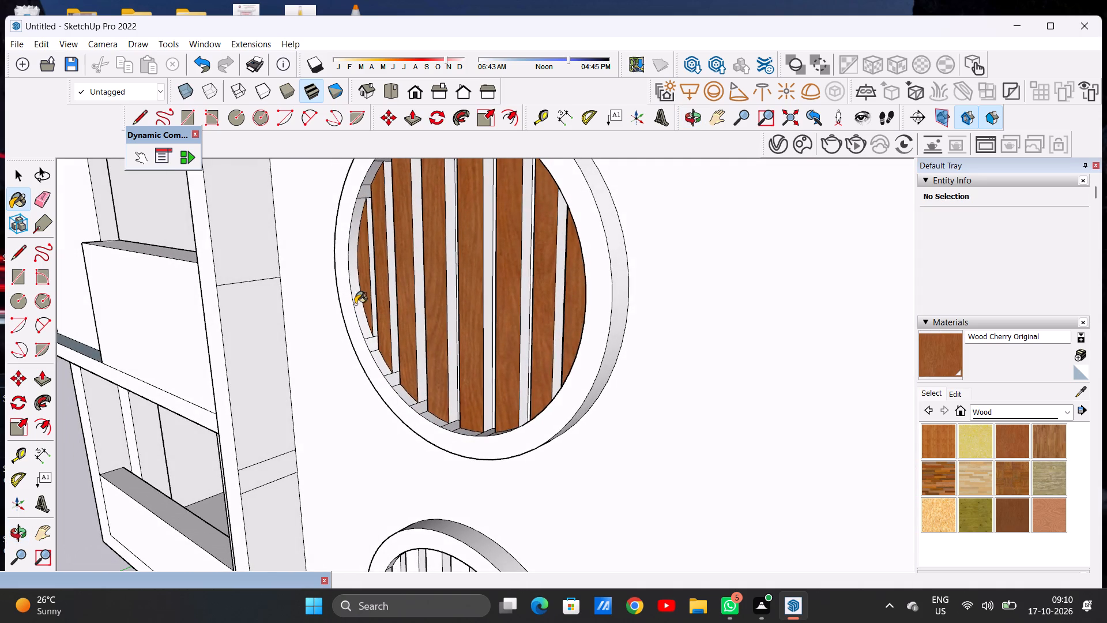
scroll(356, 294, "up", 5)
left_click(375, 287)
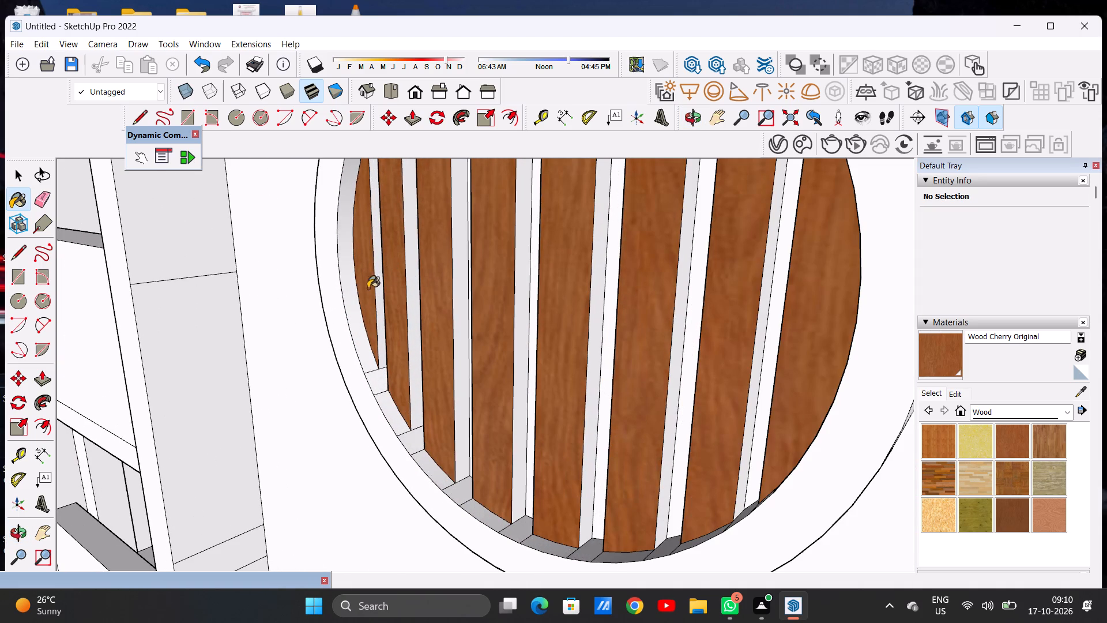
left_click(378, 291)
left_click(413, 288)
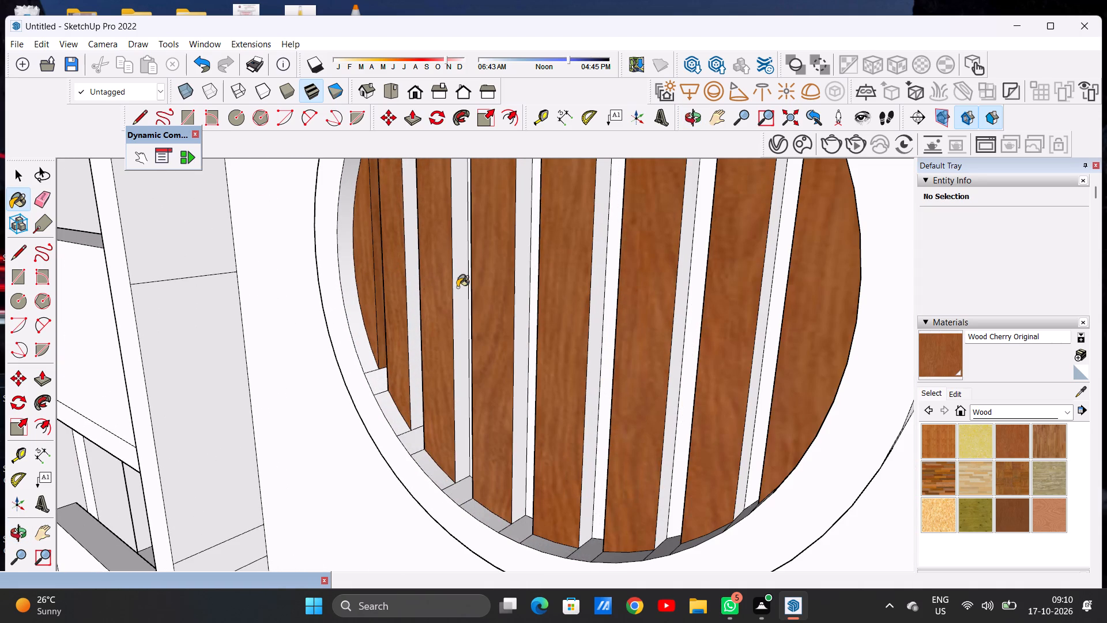
left_click(458, 290)
left_click(521, 290)
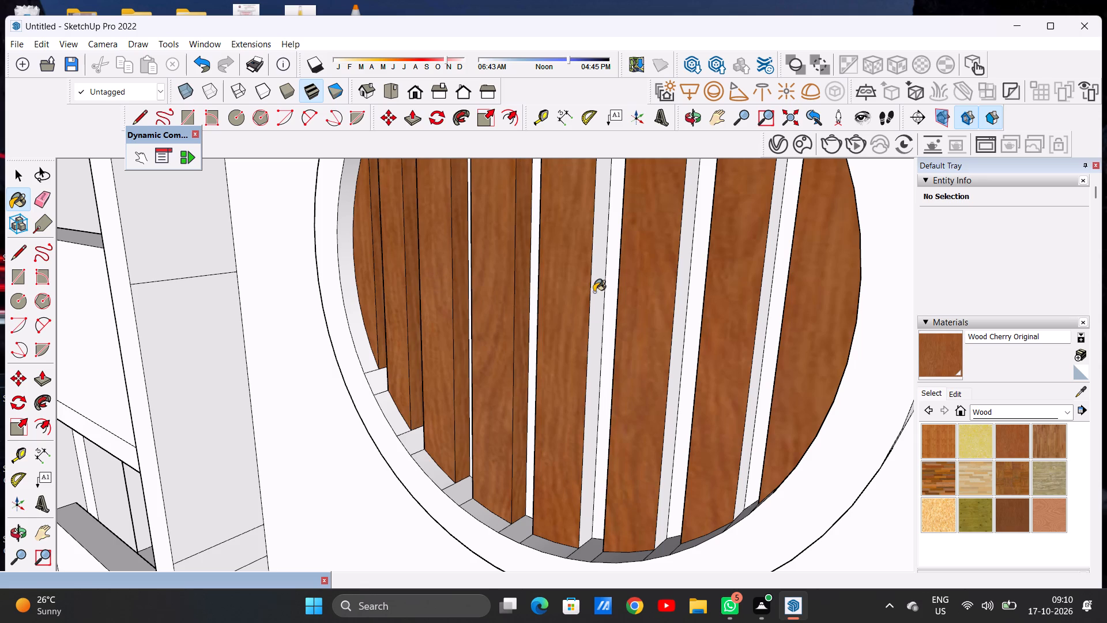
left_click(595, 292)
scroll(533, 304, "down", 7)
scroll(633, 304, "up", 8)
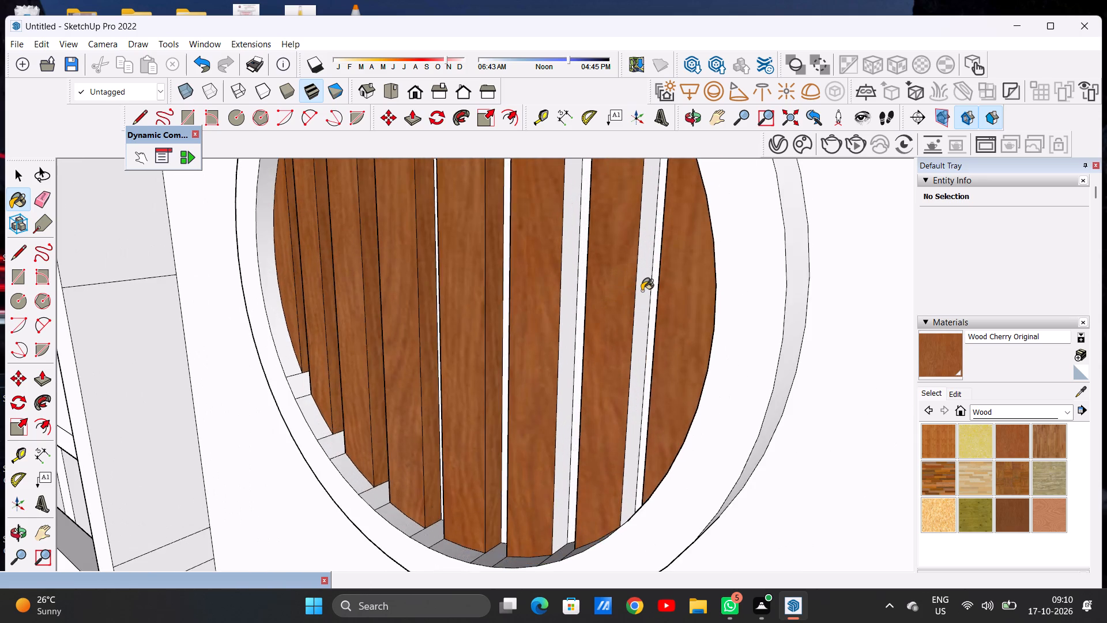
scroll(642, 291, "up", 3)
left_click(644, 287)
left_click(534, 311)
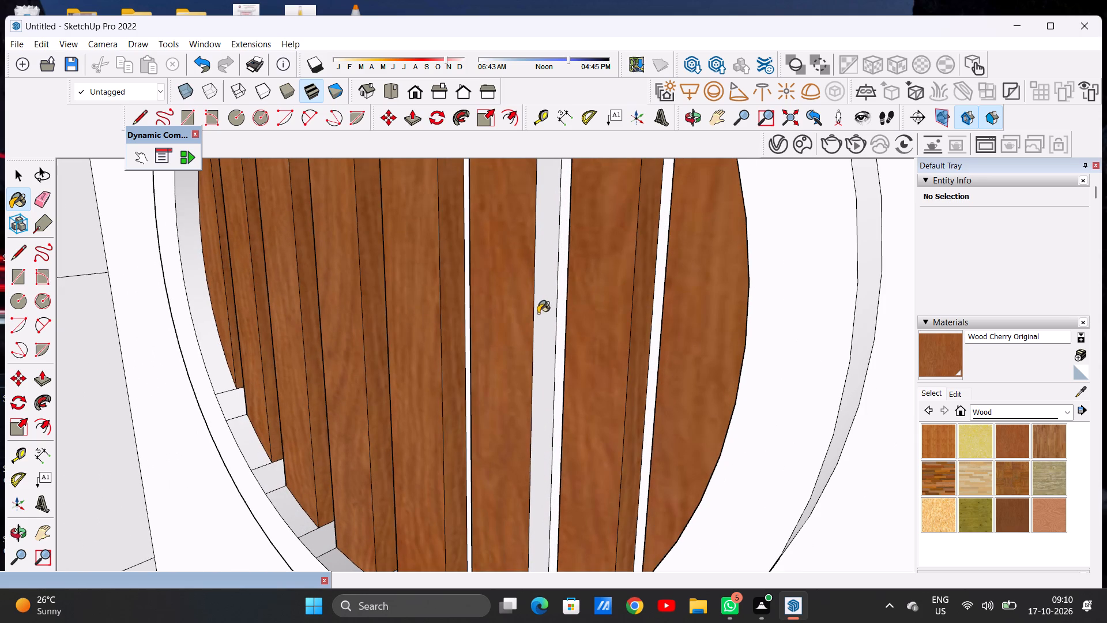
left_click(549, 311)
Paint the front faces of all nine slats in the lower circular window with Wood Cherry Original.
scroll(476, 321, "down", 6)
scroll(475, 322, "up", 1)
scroll(475, 322, "down", 18)
middle_click_drag(348, 335, 480, 325)
scroll(396, 309, "down", 9)
scroll(453, 400, "up", 7)
scroll(423, 347, "up", 8)
scroll(406, 303, "up", 5)
left_click(405, 261)
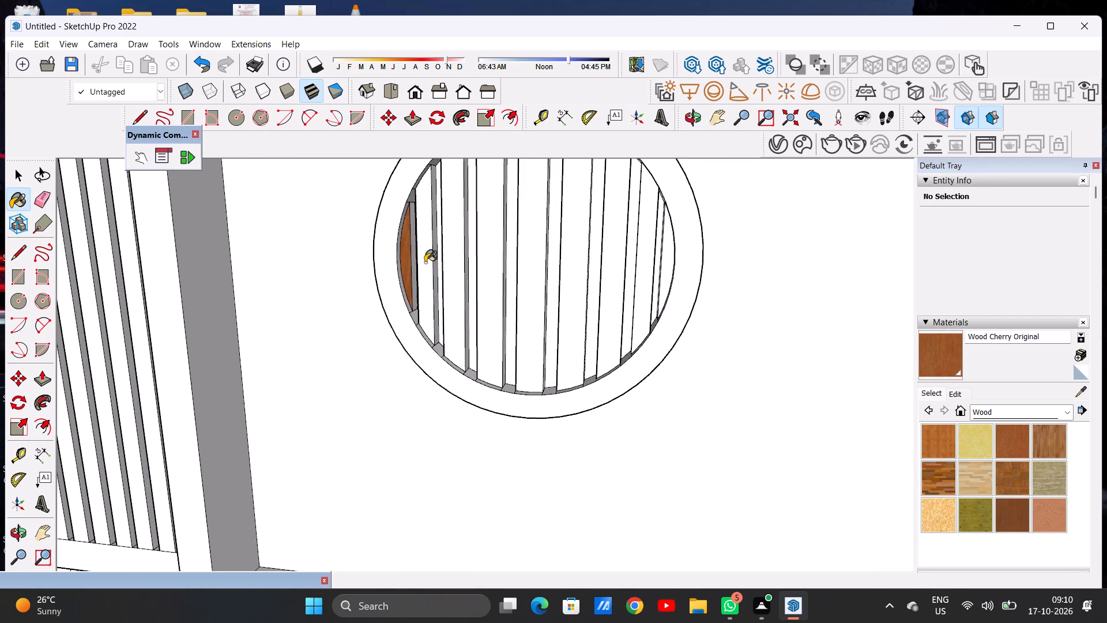
left_click(425, 262)
left_click(458, 276)
left_click(490, 276)
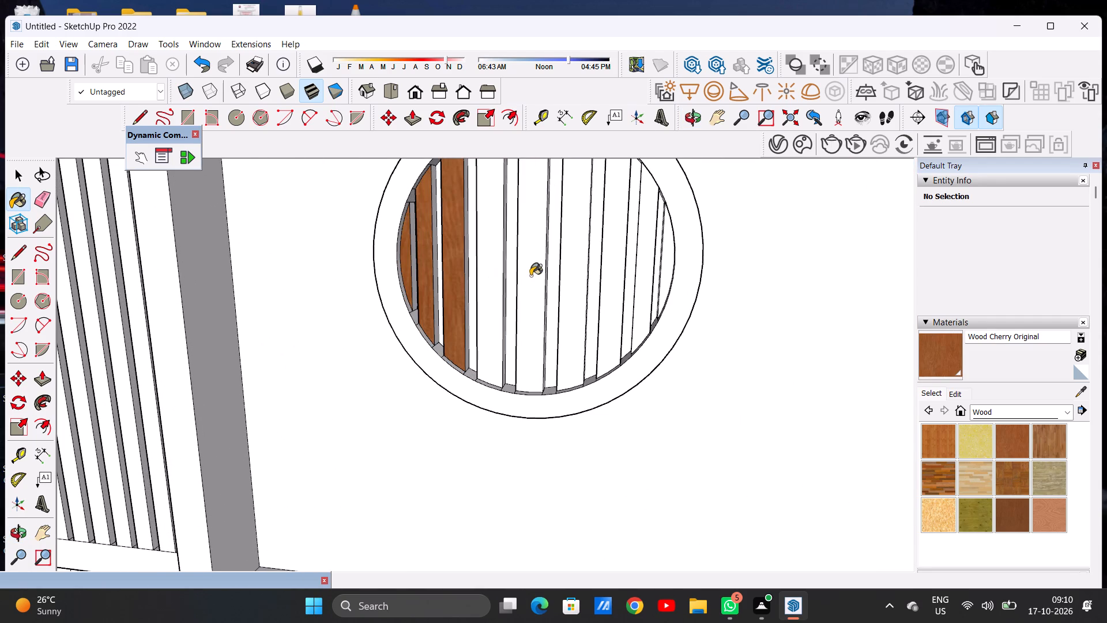
left_click(530, 276)
left_click(581, 272)
left_click(614, 268)
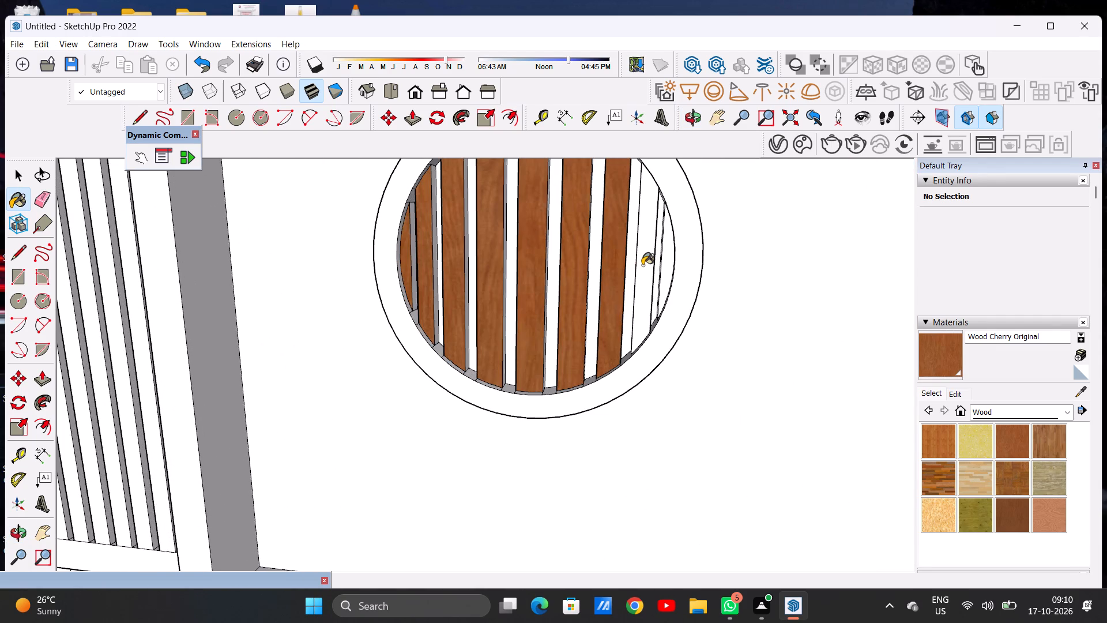
left_click(642, 265)
left_click(666, 262)
Paint the lower circular window slats' side faces that face the tower's outer edge with Wood Cherry Original.
scroll(582, 262, "down", 4)
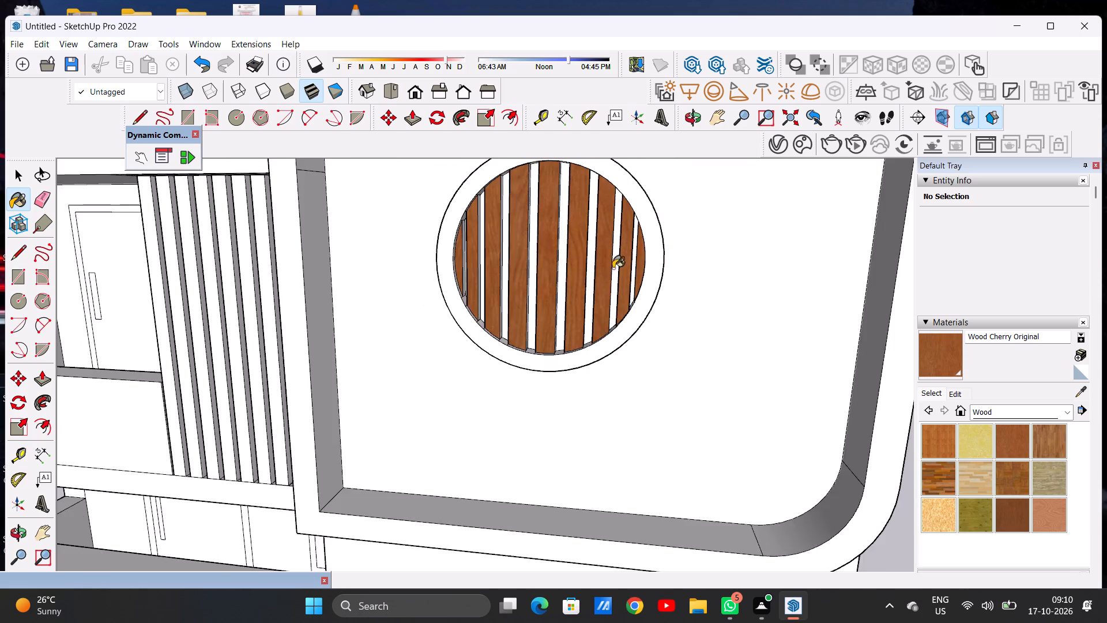
middle_click_drag(609, 270, 471, 298)
scroll(460, 268, "up", 11)
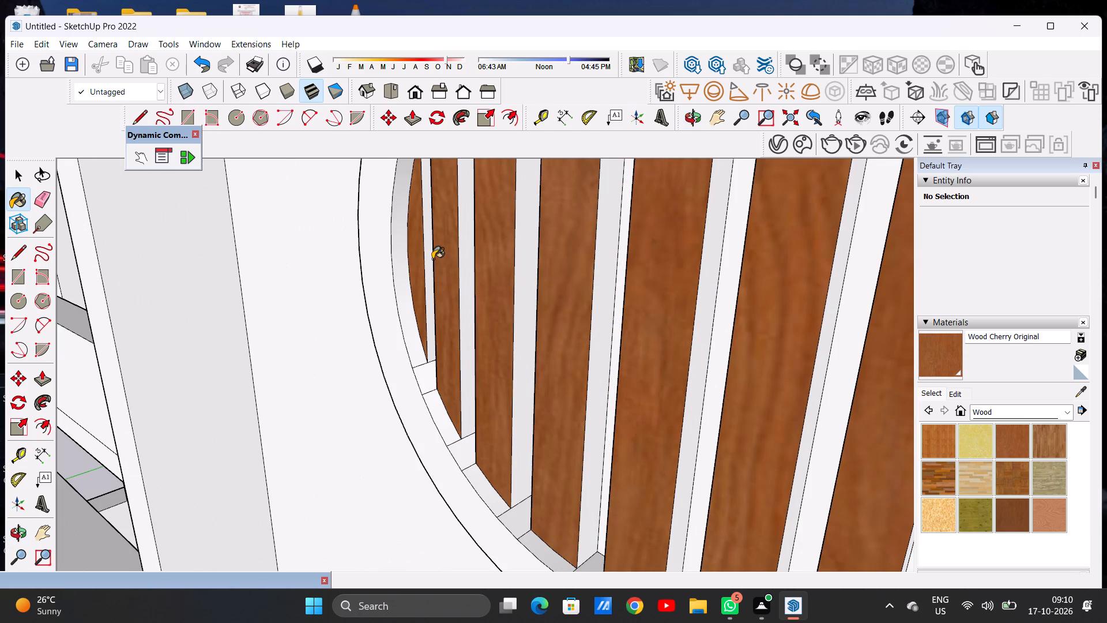
left_click(432, 259)
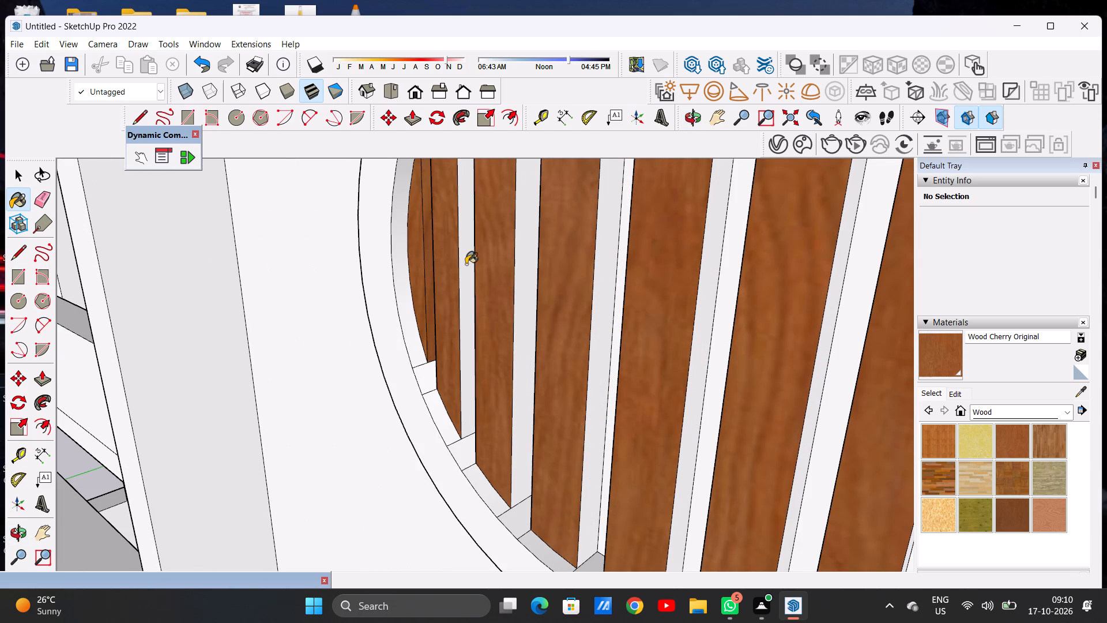
left_click(466, 264)
left_click(524, 272)
left_click(604, 283)
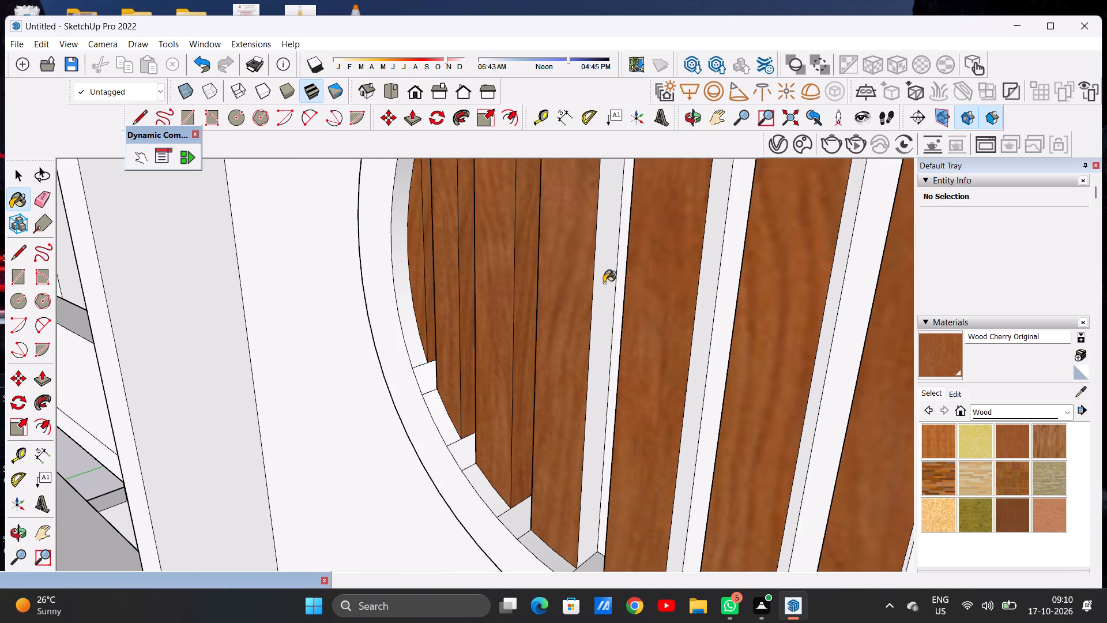
left_click(702, 298)
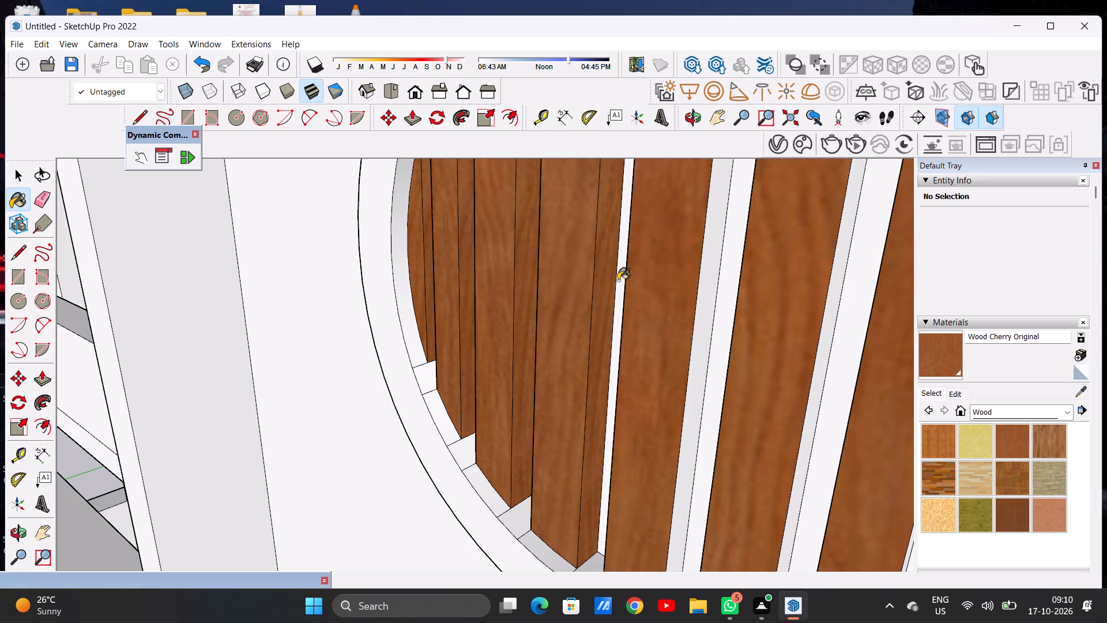
scroll(577, 288, "down", 12)
scroll(695, 299, "up", 10)
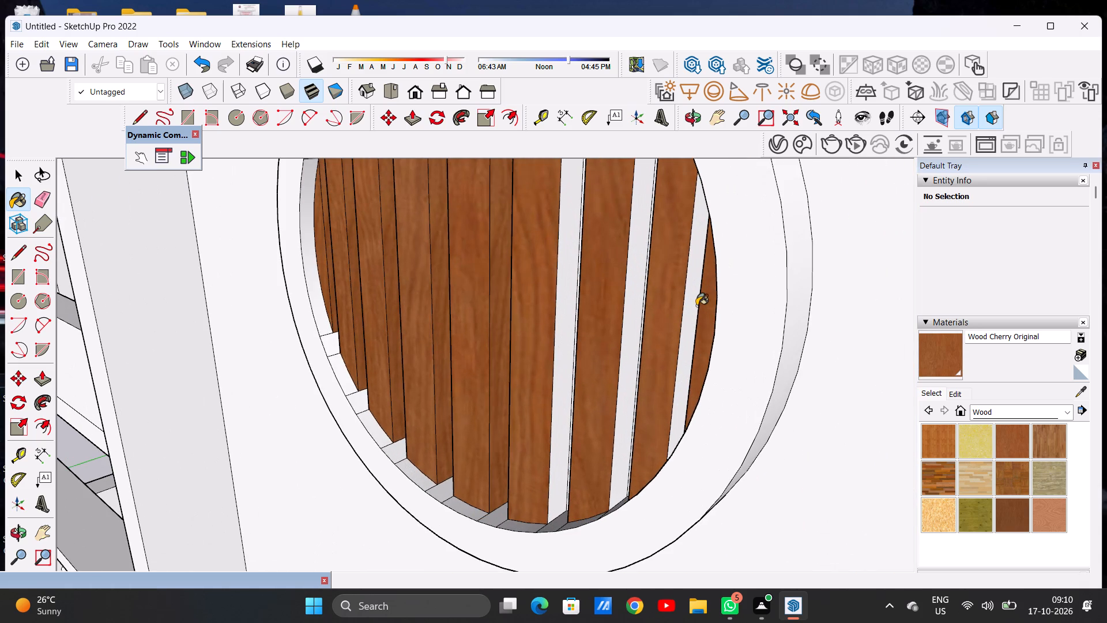
left_click(692, 306)
left_click(627, 311)
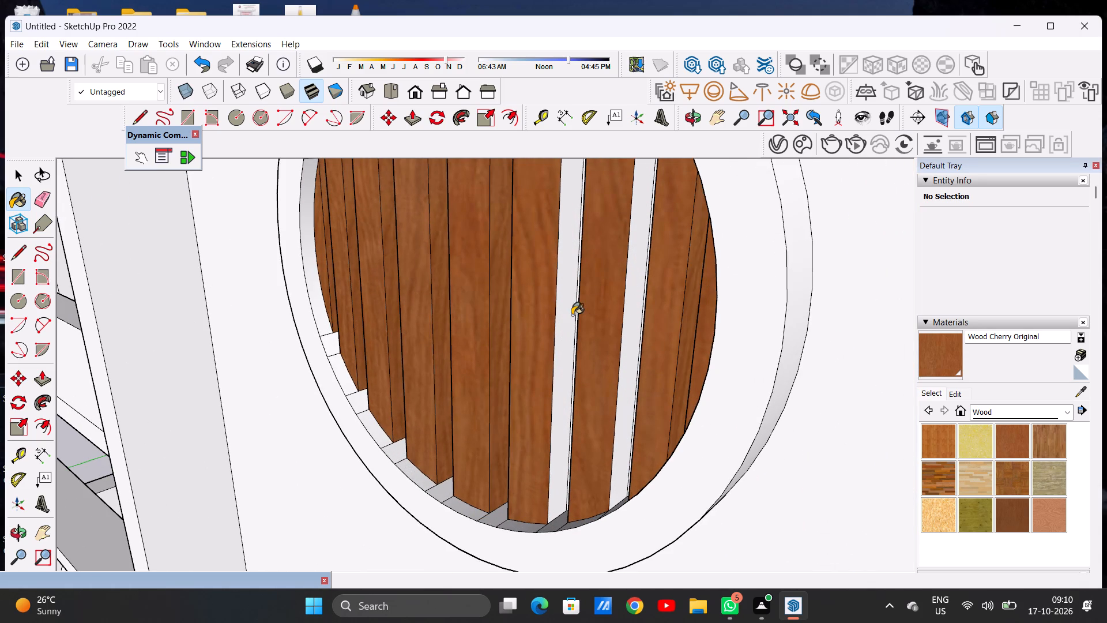
left_click(560, 323)
Paint the lower circular window slats' remaining side faces, toward the balcony side, with Wood Cherry Original.
scroll(540, 352, "down", 16)
middle_click_drag(412, 364, 502, 349)
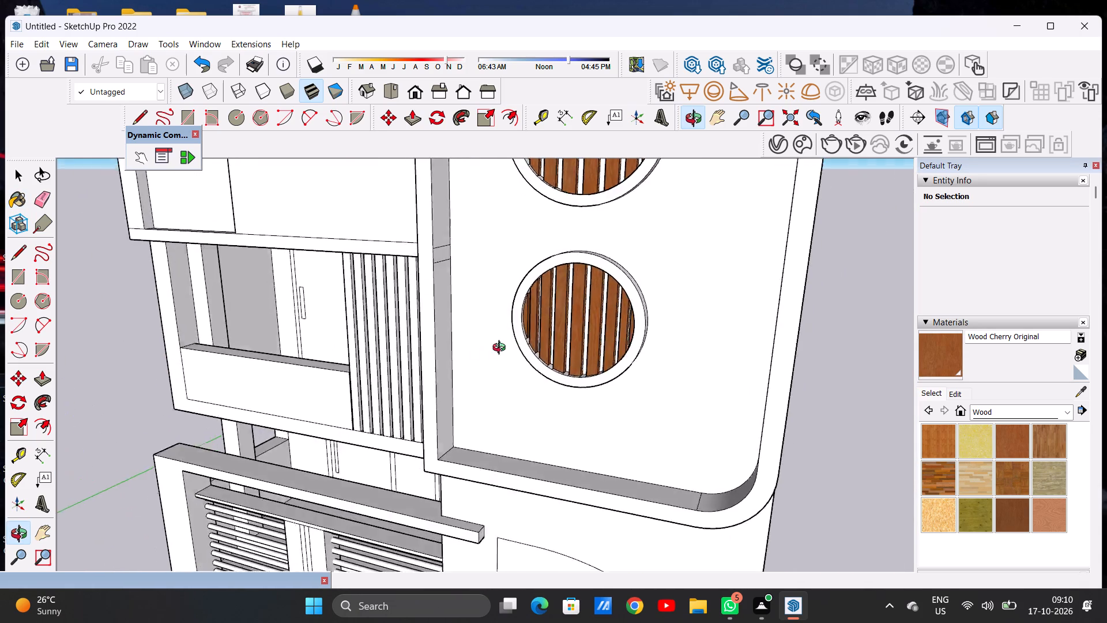
middle_click_drag(502, 349, 759, 331)
scroll(619, 327, "up", 7)
scroll(616, 277, "up", 4)
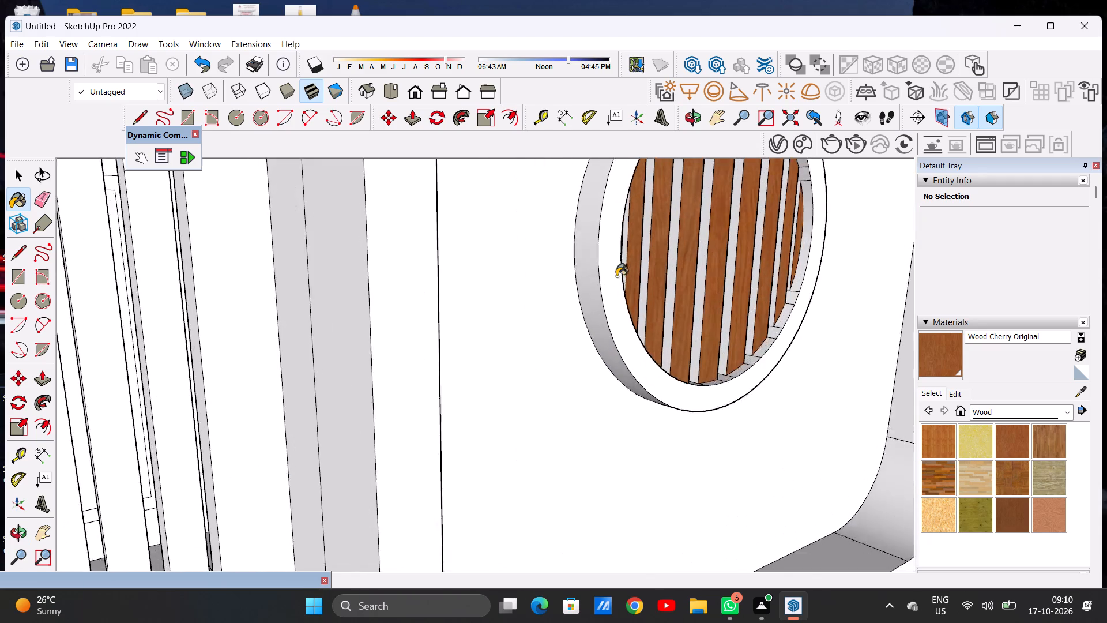
scroll(616, 276, "up", 8)
left_click(619, 260)
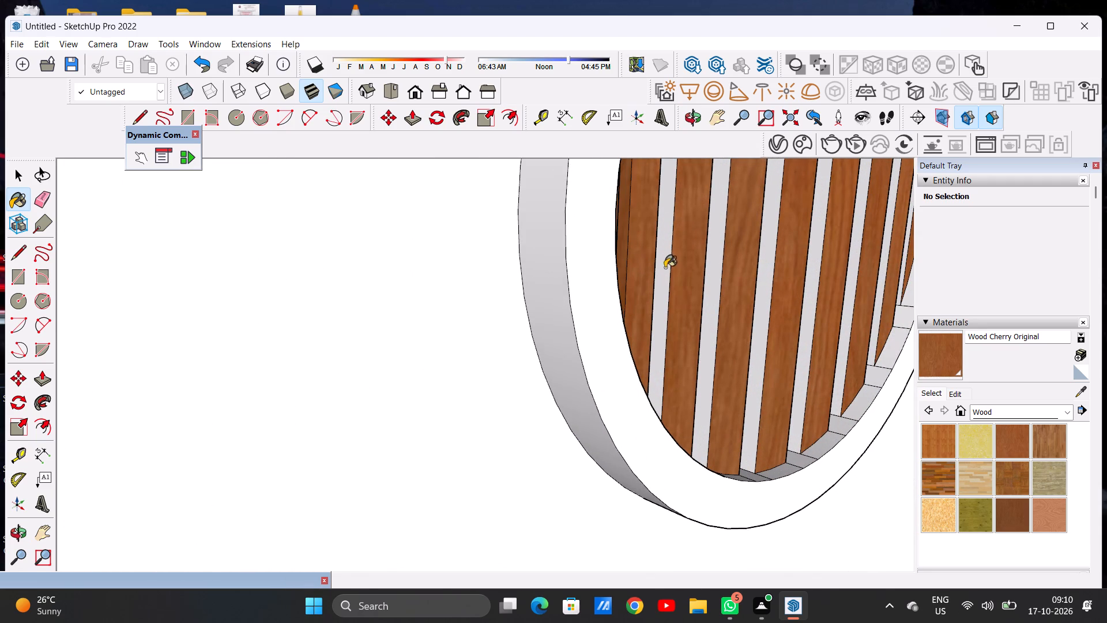
left_click(667, 276)
left_click(717, 282)
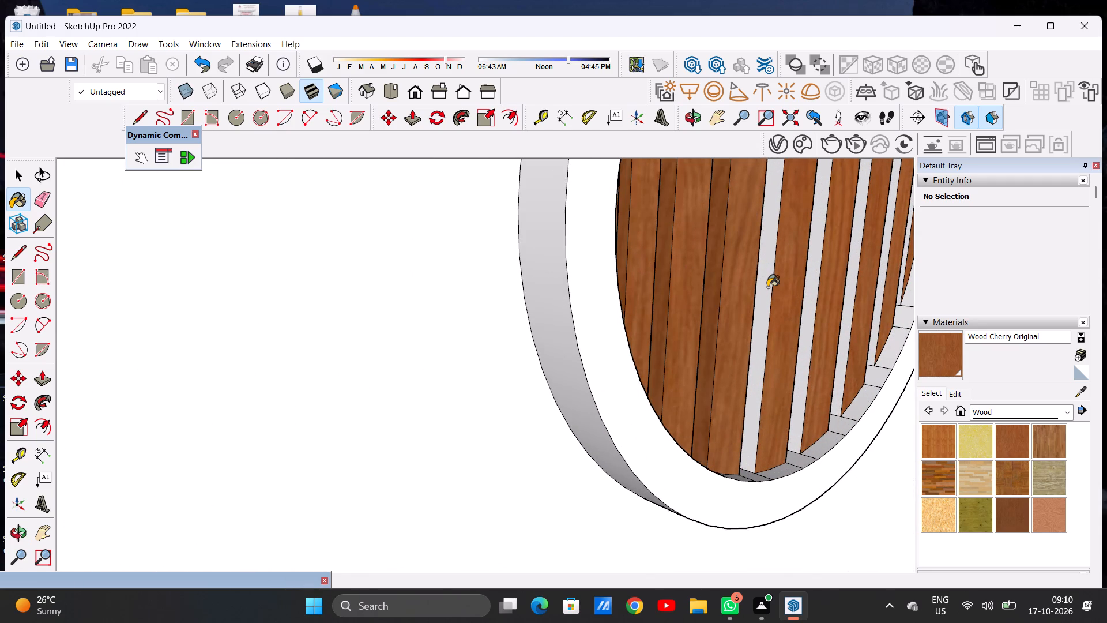
left_click(767, 287)
scroll(647, 299, "down", 6)
scroll(787, 282, "up", 7)
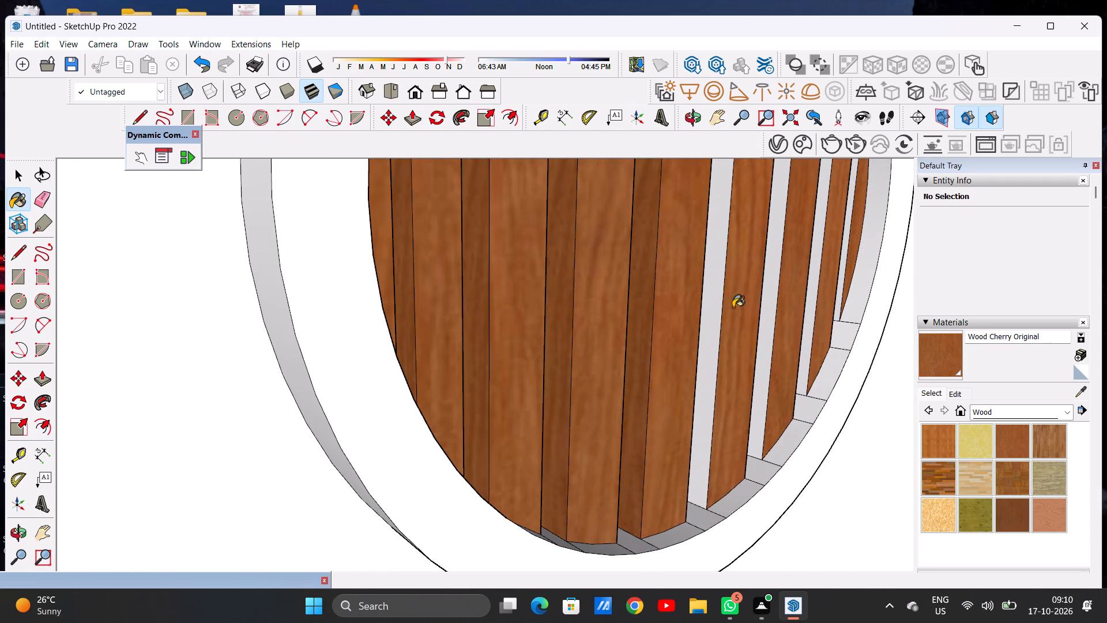
left_click(718, 318)
left_click(774, 296)
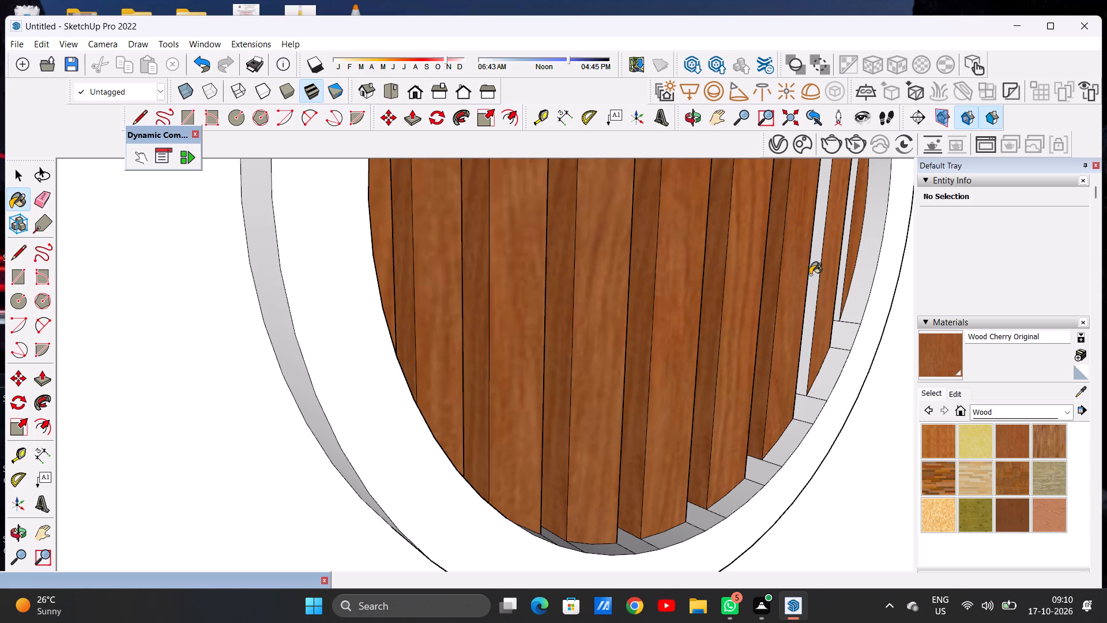
left_click(817, 267)
left_click(842, 257)
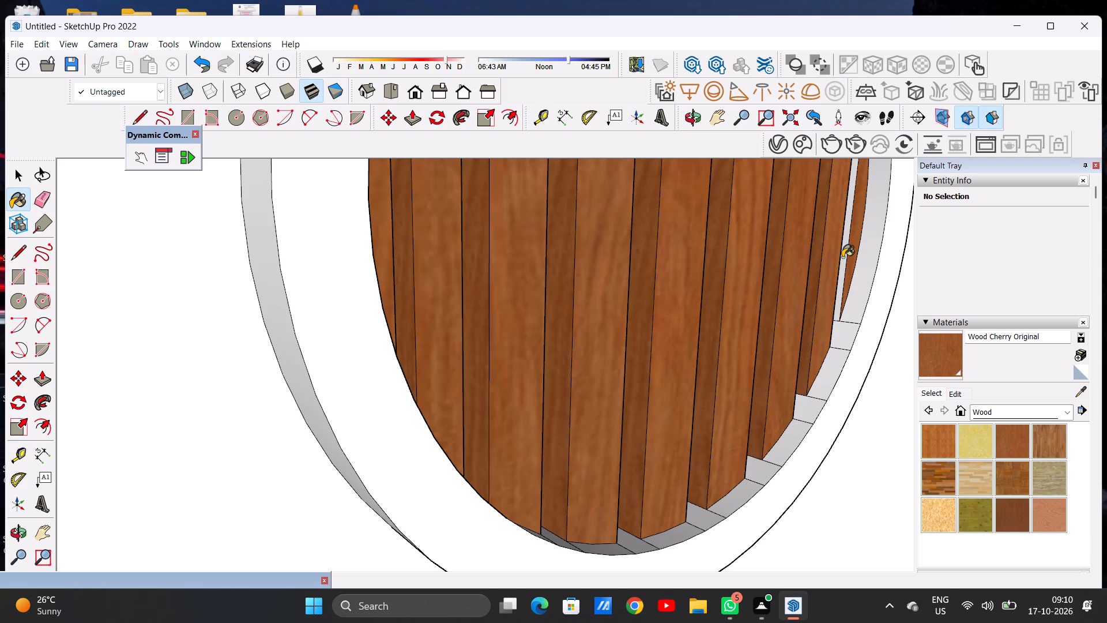
Inspect the painted circular windows up close and the whole front elevation from several angles.
scroll(310, 433, "down", 20)
scroll(310, 433, "down", 8)
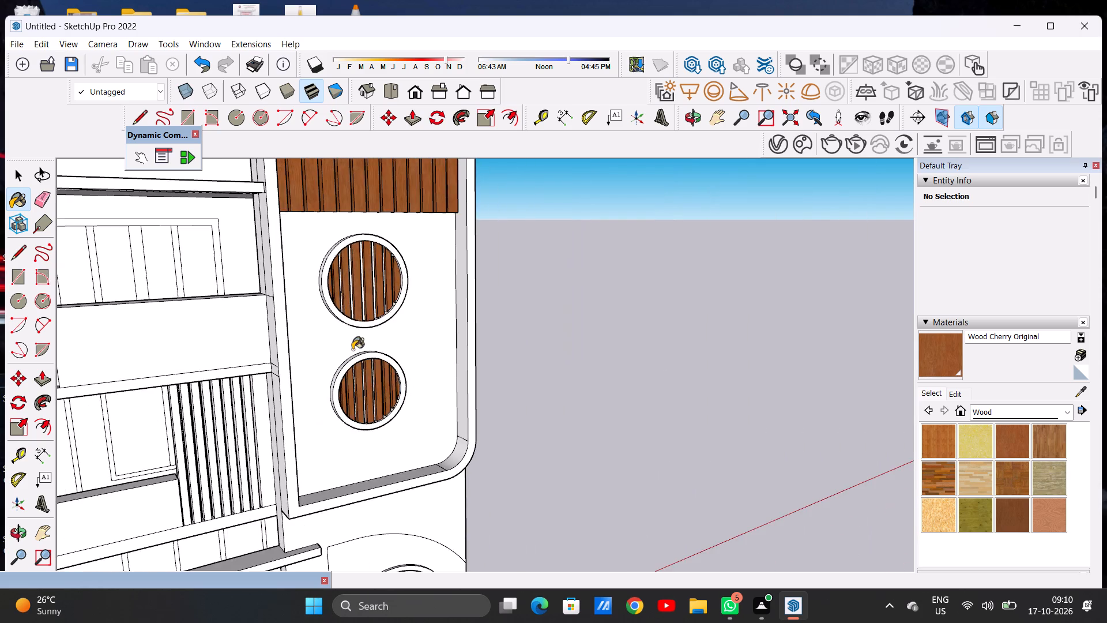
scroll(327, 260, "up", 8)
middle_click_drag(326, 299, 181, 340)
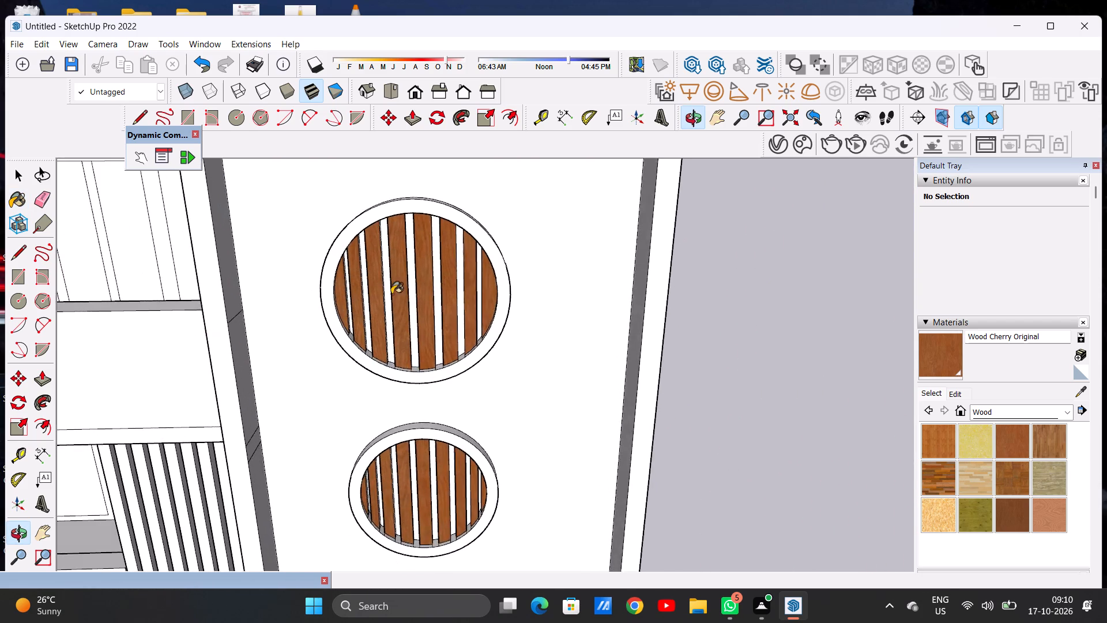
middle_click_drag(504, 272, 383, 276)
scroll(472, 309, "down", 19)
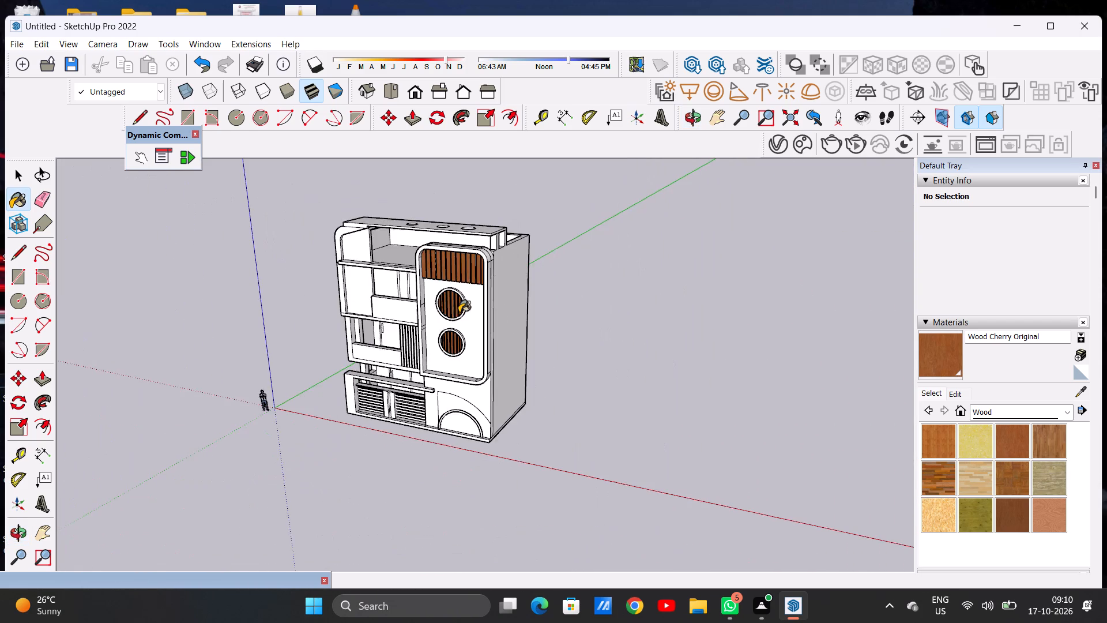
scroll(443, 363, "up", 1)
middle_click_drag(439, 359, 487, 331)
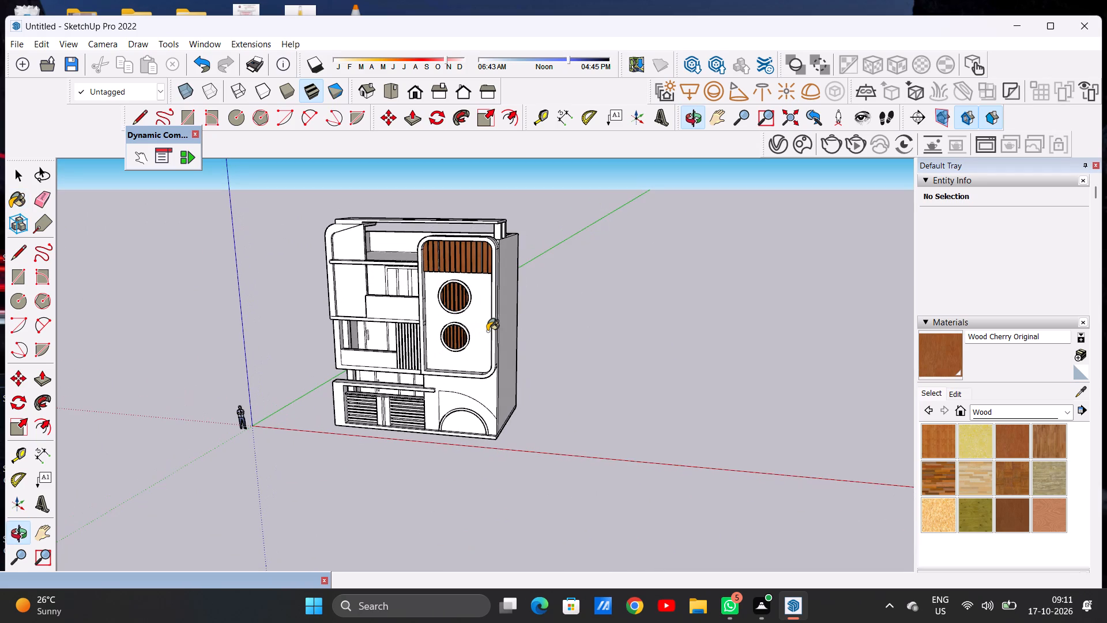
scroll(439, 400, "down", 5)
scroll(393, 404, "up", 5)
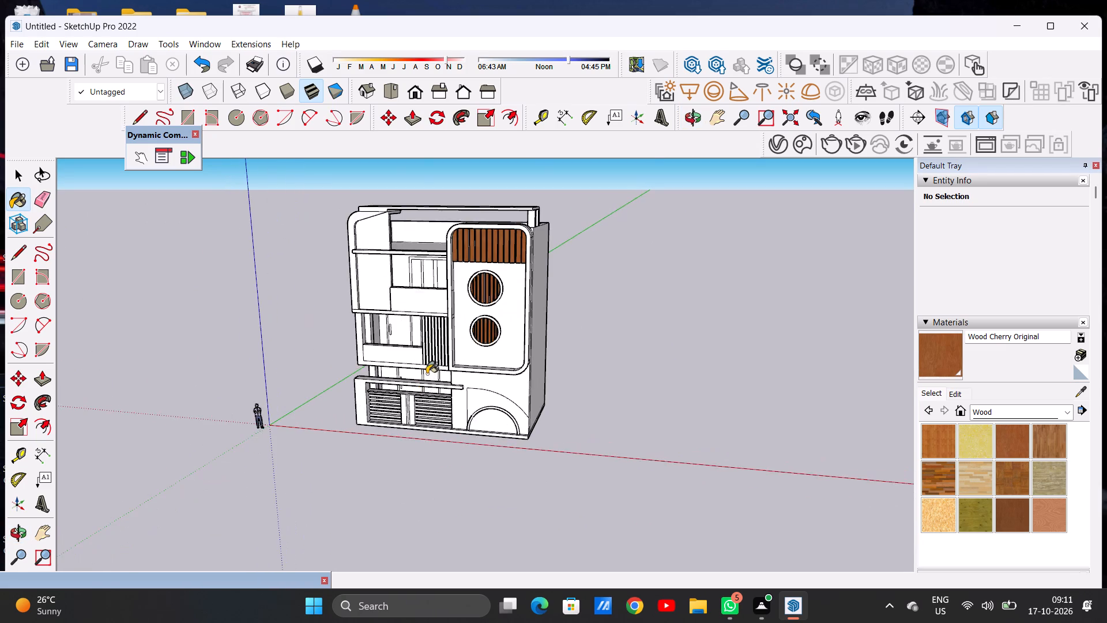
Paint the front faces of the eight vertical slats beside the first-floor balcony with Wood Veneer 02.
scroll(427, 374, "up", 6)
middle_click_drag(424, 365, 522, 331)
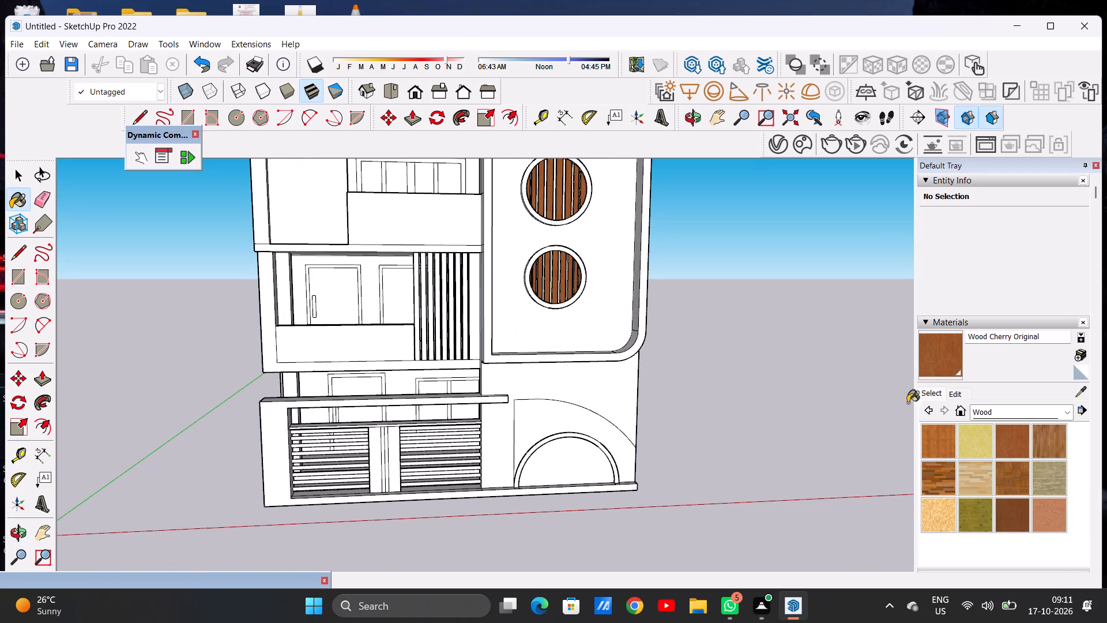
left_click(1044, 510)
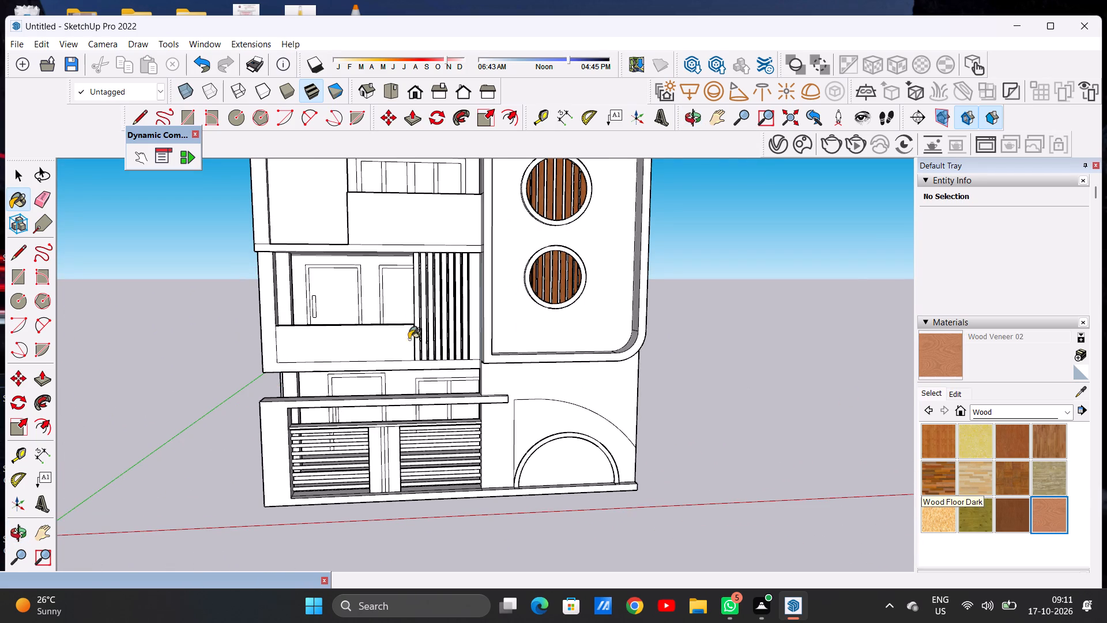
scroll(410, 324, "up", 8)
scroll(434, 274, "up", 6)
left_click(420, 276)
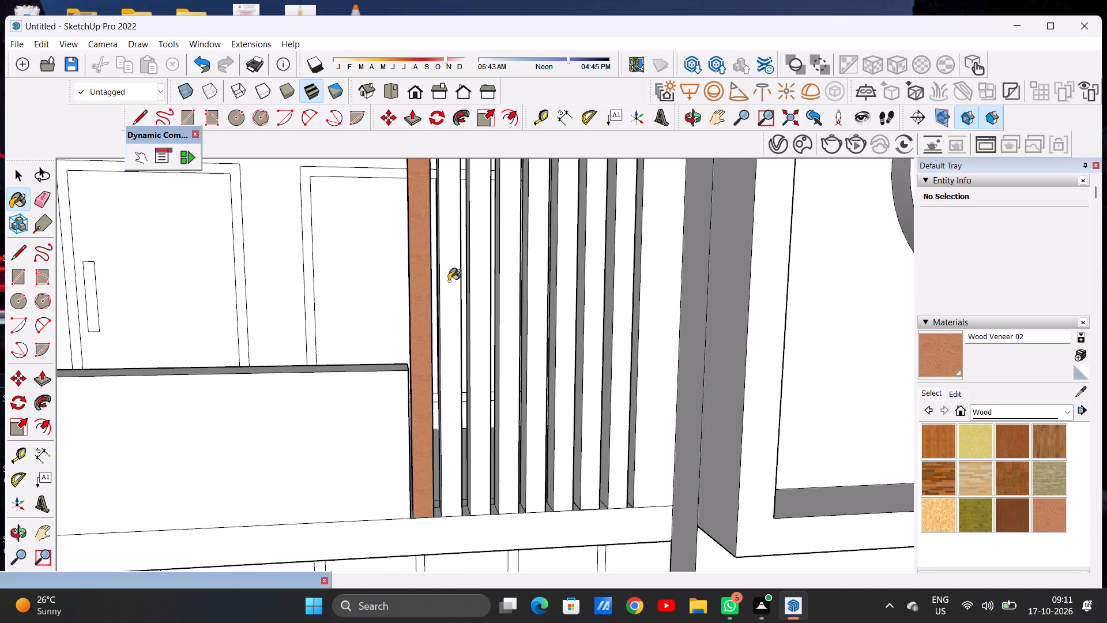
left_click(449, 281)
left_click(484, 283)
left_click(508, 285)
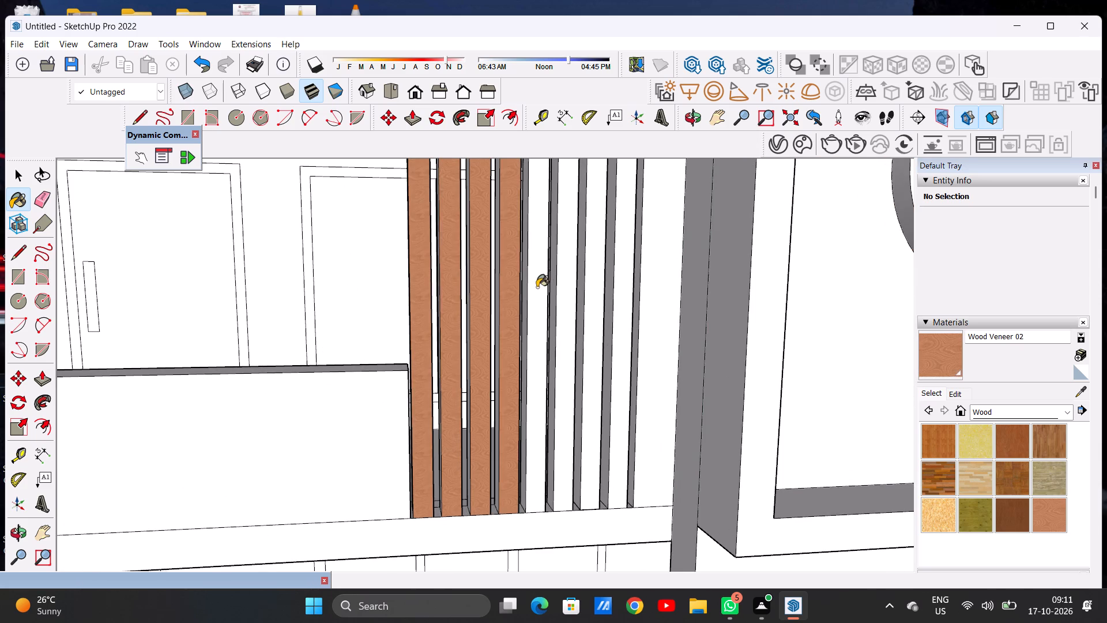
left_click(537, 287)
left_click(569, 288)
left_click(592, 285)
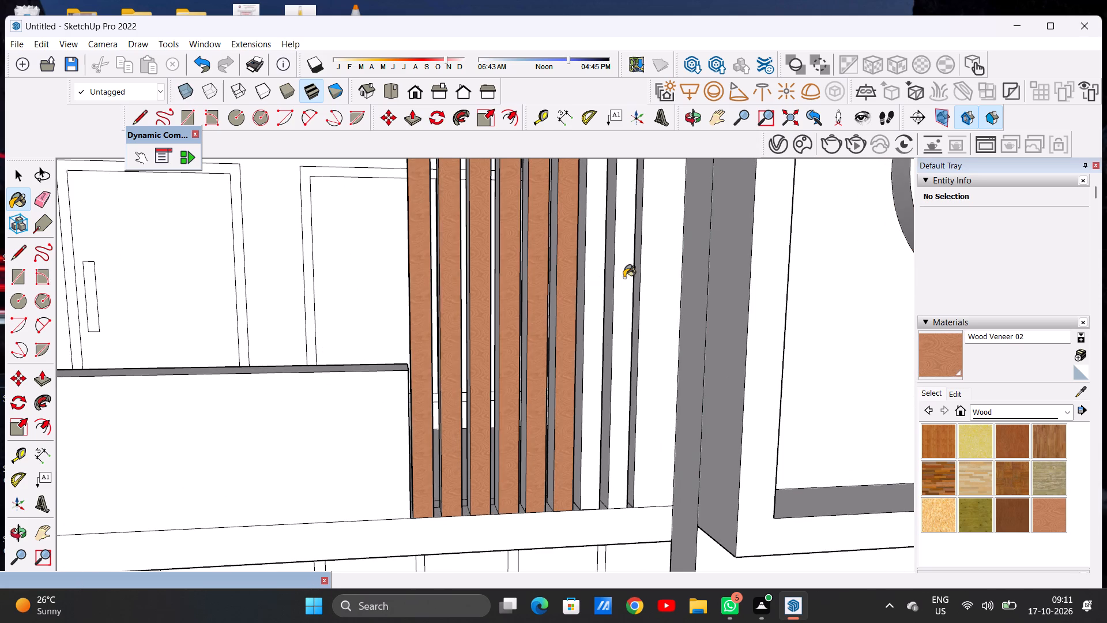
left_click(624, 278)
Paint the eight balcony slats' side faces that face away from the tower with Wood Veneer 02.
scroll(471, 334, "down", 4)
middle_click_drag(439, 341, 590, 374)
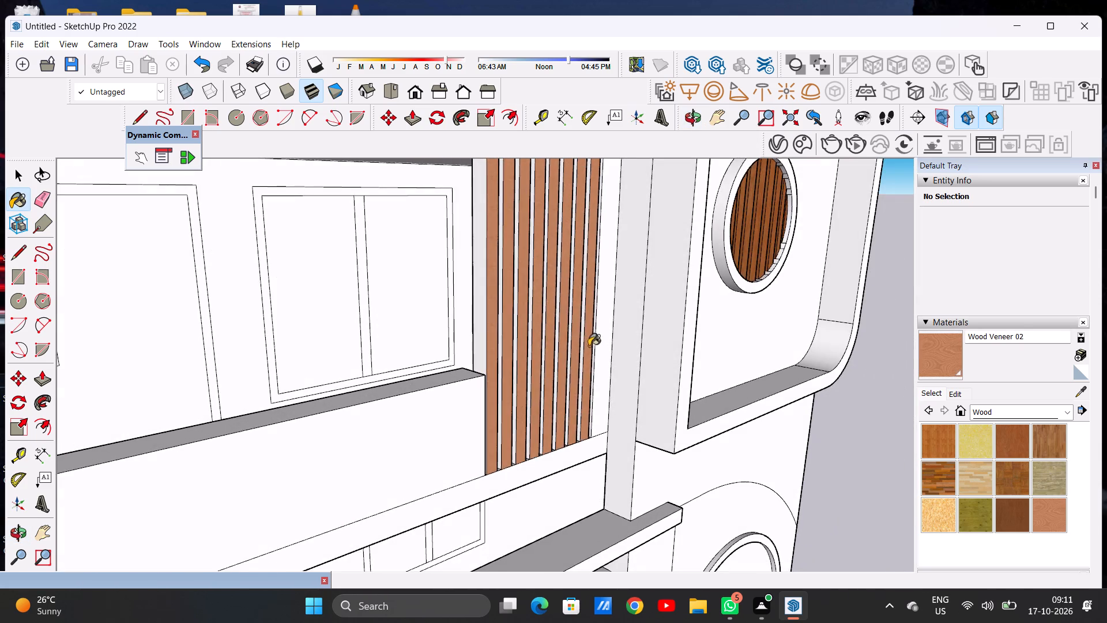
scroll(585, 336, "up", 9)
left_click(586, 302)
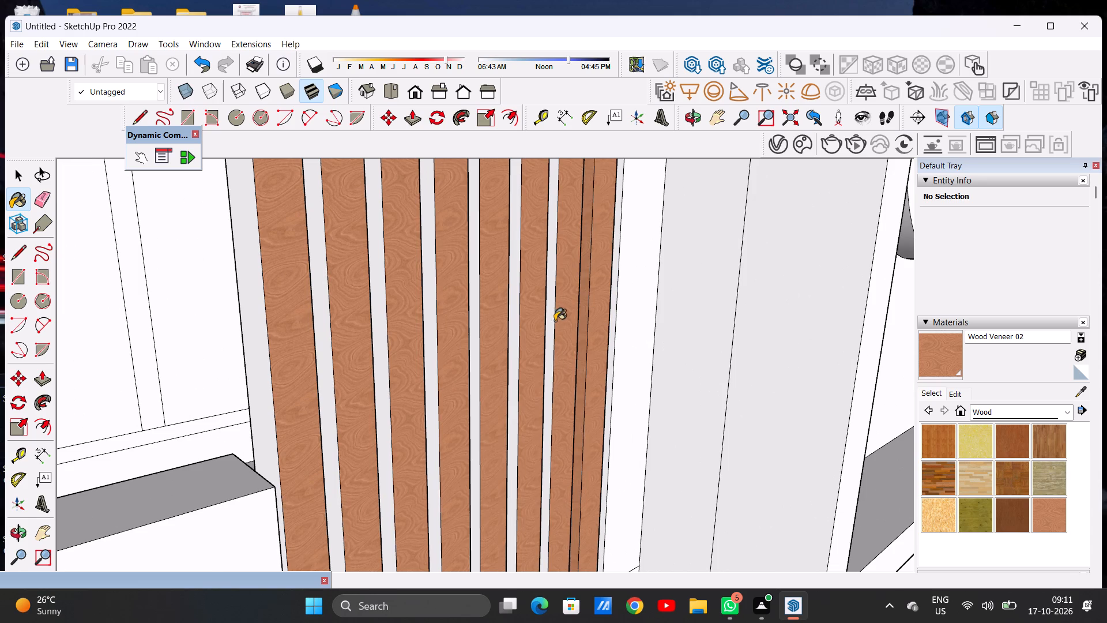
left_click(548, 333)
left_click(514, 342)
left_click(475, 353)
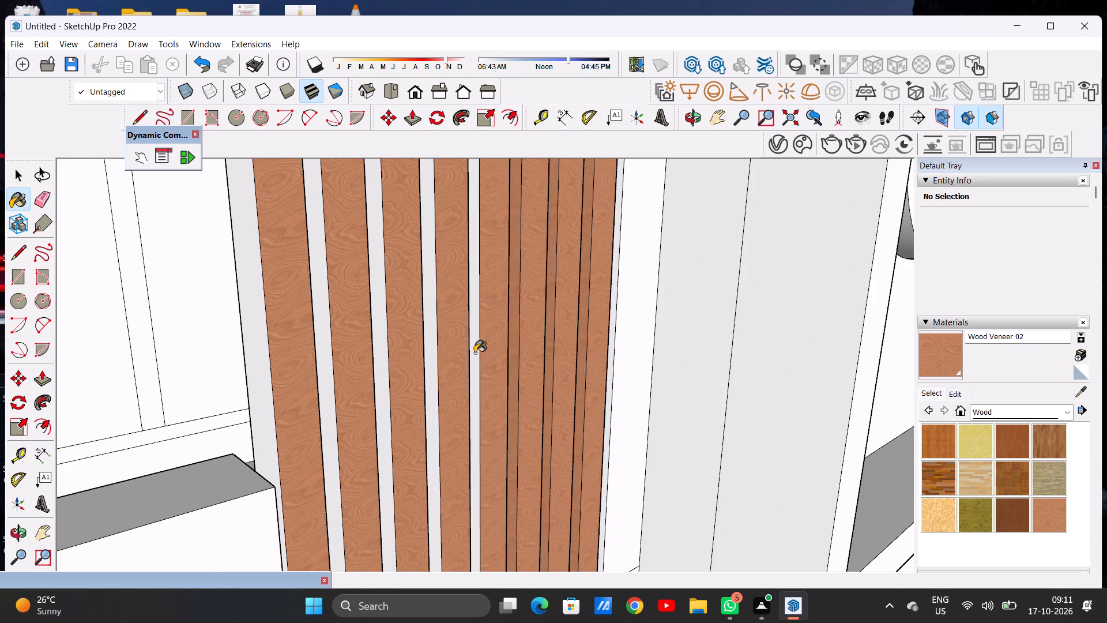
left_click(428, 357)
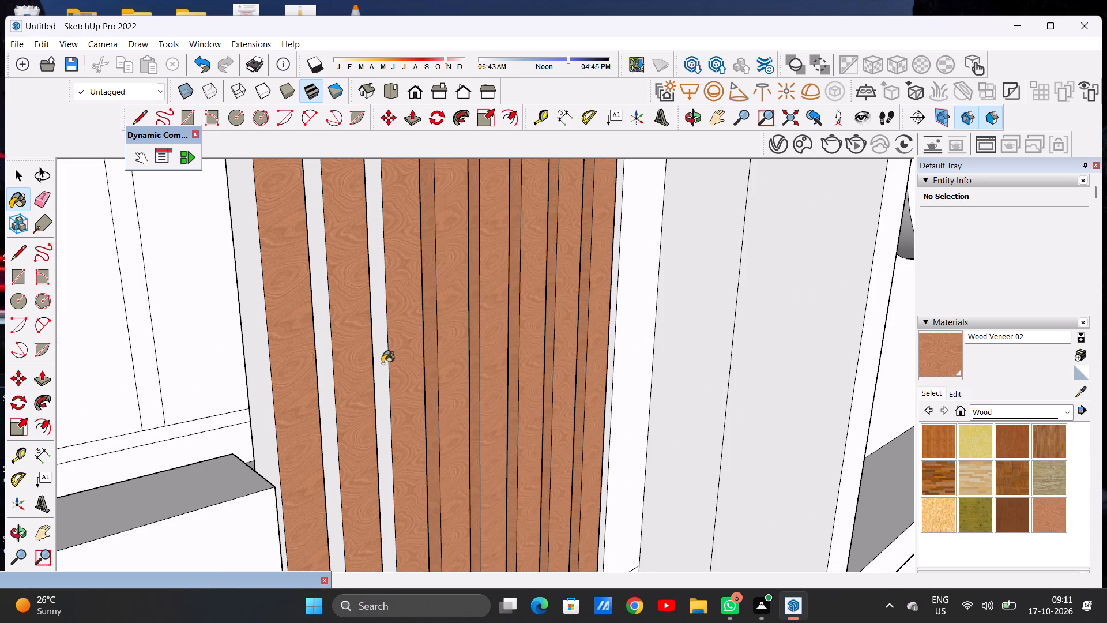
left_click(382, 364)
left_click(327, 371)
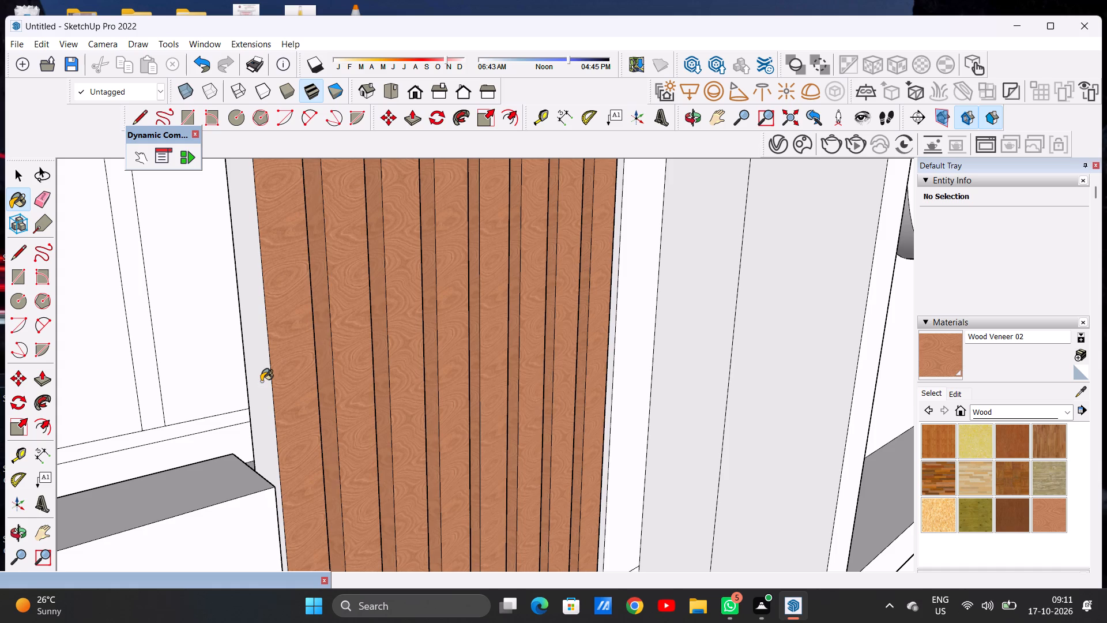
left_click(261, 381)
Paint the eight balcony slats' opposite side faces, toward the circular-window tower, with Wood Veneer 02.
scroll(317, 370, "down", 16)
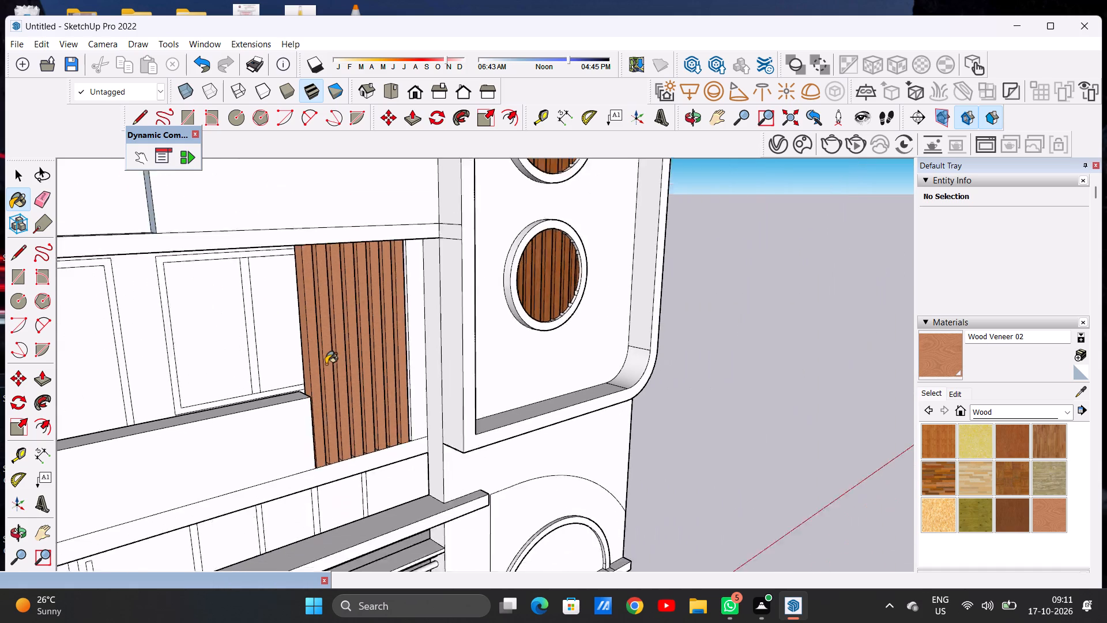
scroll(326, 364, "down", 2)
middle_click_drag(381, 391, 74, 382)
scroll(313, 336, "up", 5)
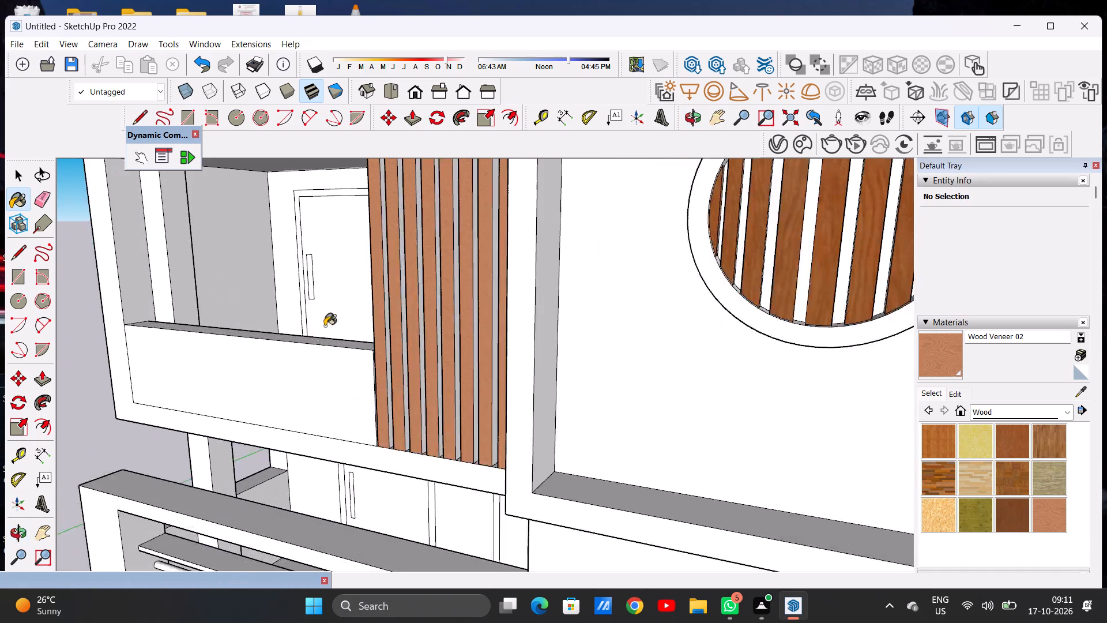
scroll(325, 326, "up", 3)
scroll(476, 273, "up", 6)
scroll(536, 282, "up", 1)
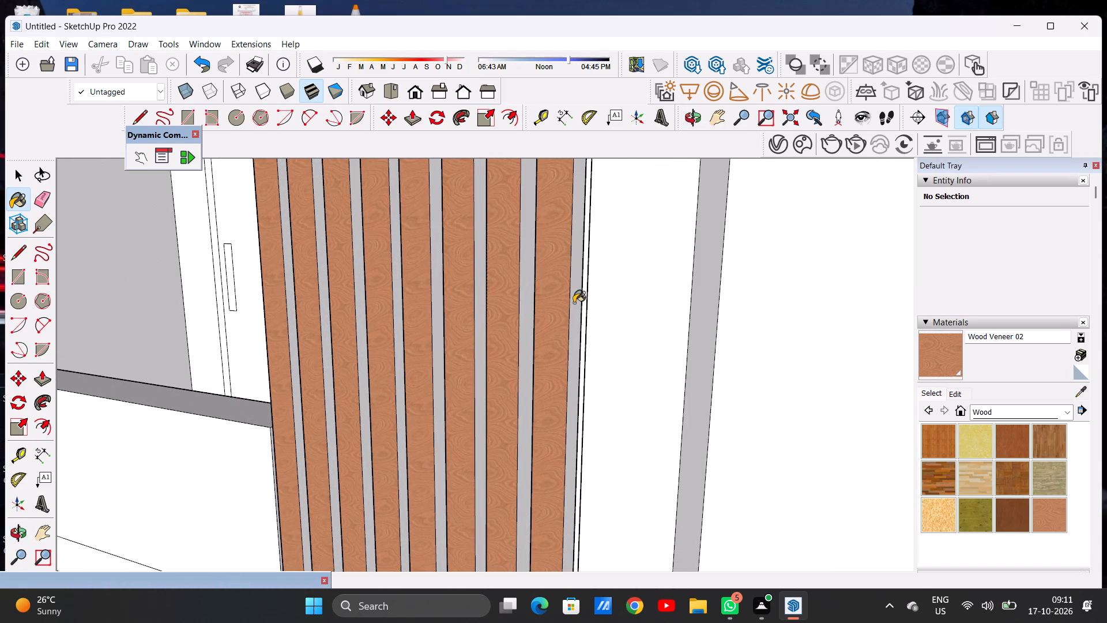
left_click(574, 303)
left_click(522, 317)
left_click(477, 328)
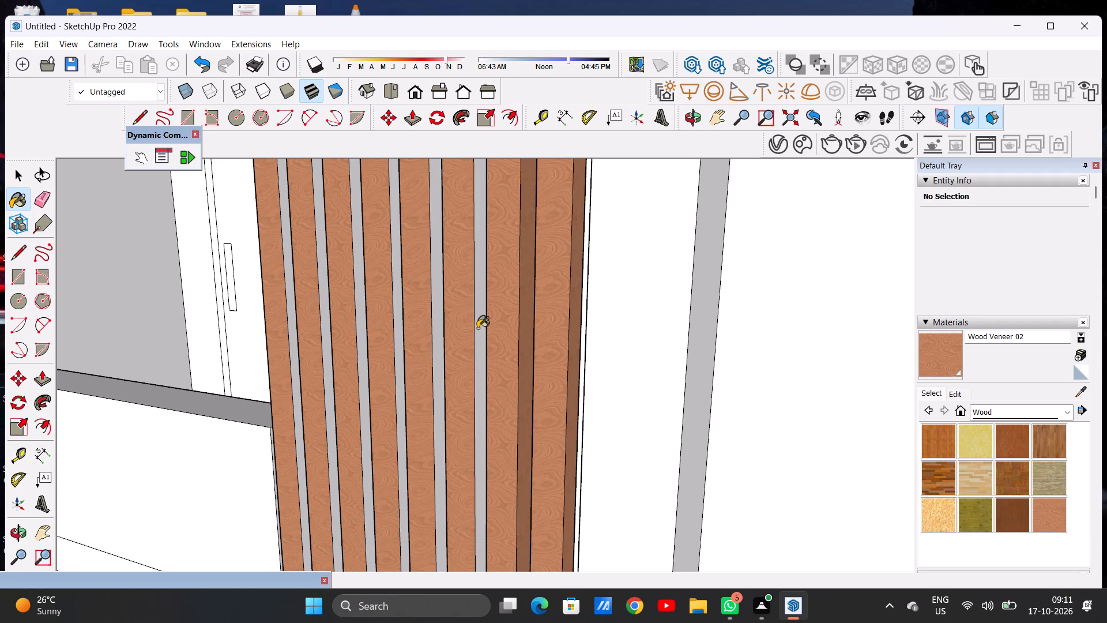
left_click(433, 331)
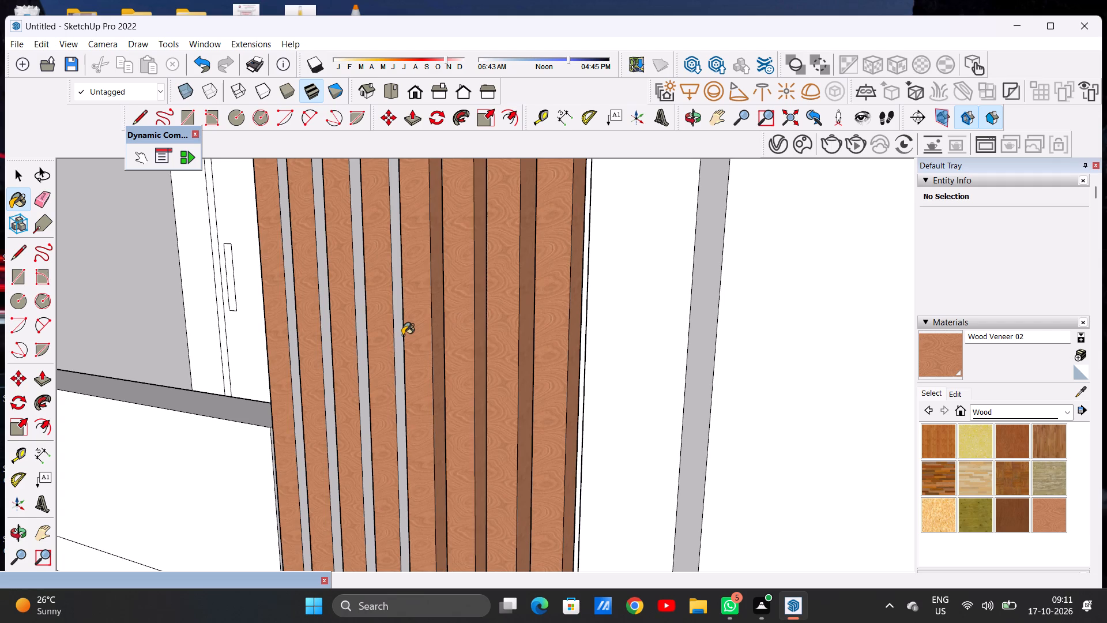
left_click(402, 335)
left_click(363, 336)
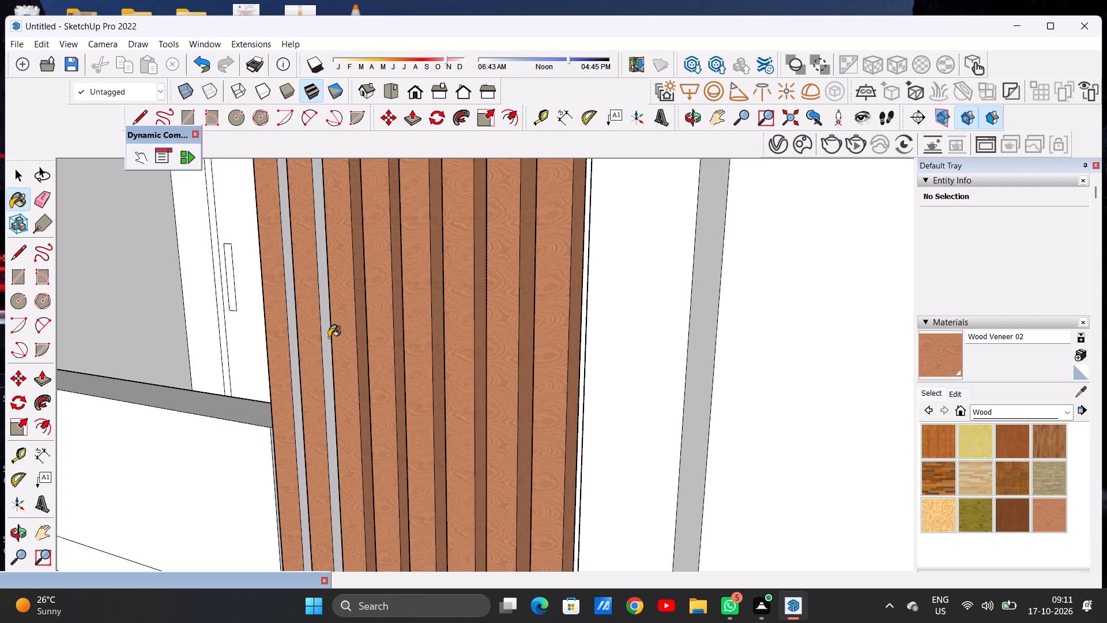
left_click(329, 337)
left_click(292, 337)
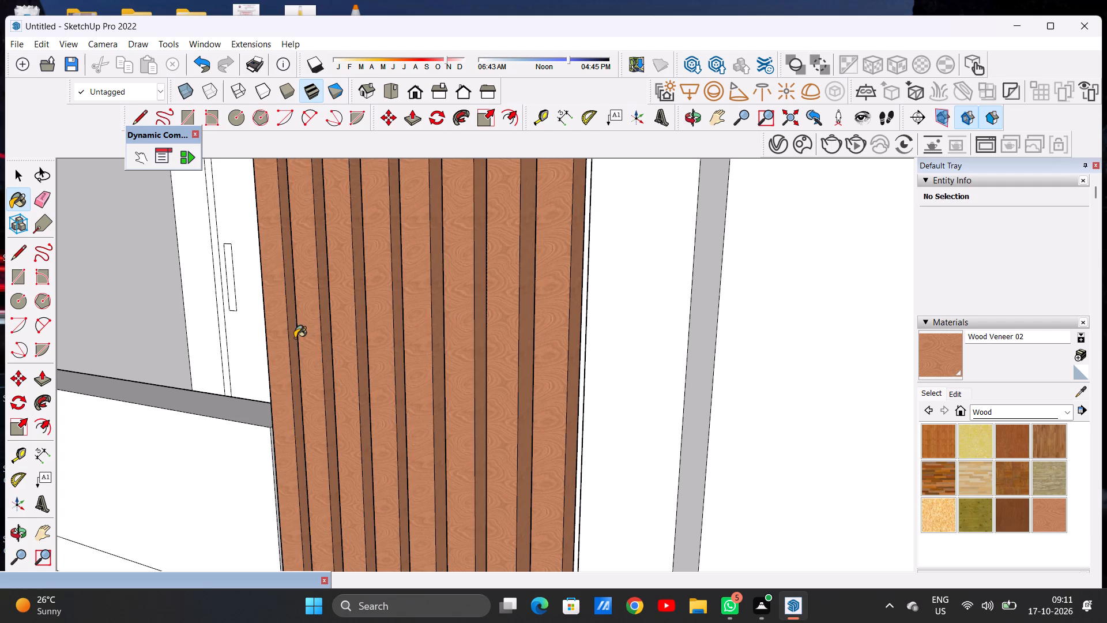
key("space")
Examine the second-floor balcony's window and door and the surrounding facade for surfaces still without material.
scroll(389, 350, "down", 20)
scroll(389, 350, "down", 4)
middle_click_drag(351, 337, 427, 324)
scroll(458, 369, "down", 4)
scroll(348, 349, "up", 4)
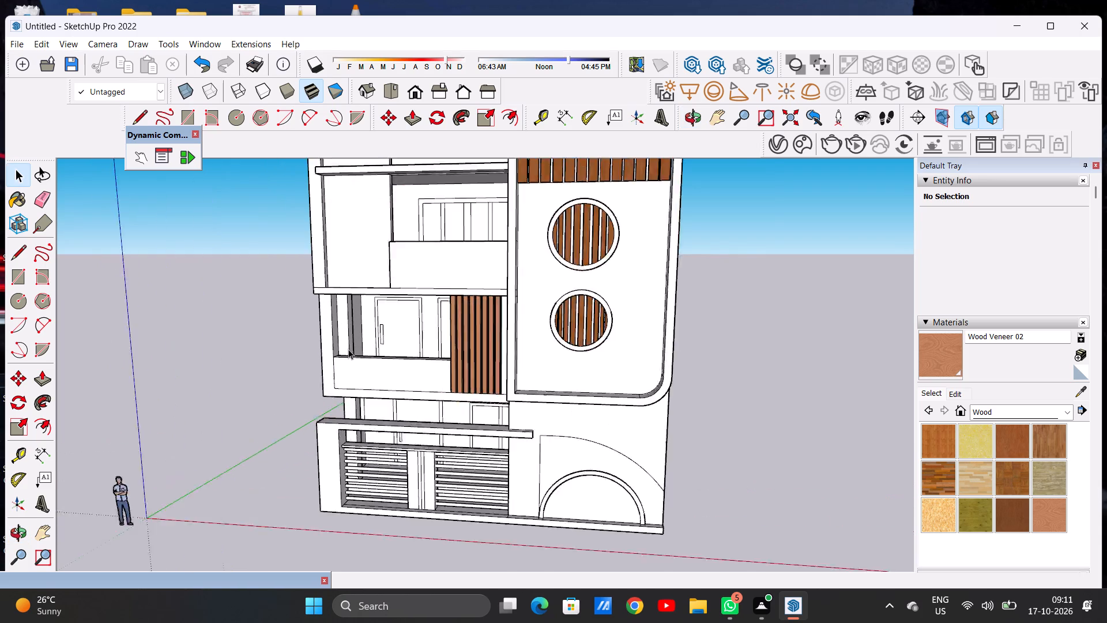
scroll(348, 349, "up", 3)
scroll(428, 321, "down", 7)
scroll(450, 234, "up", 12)
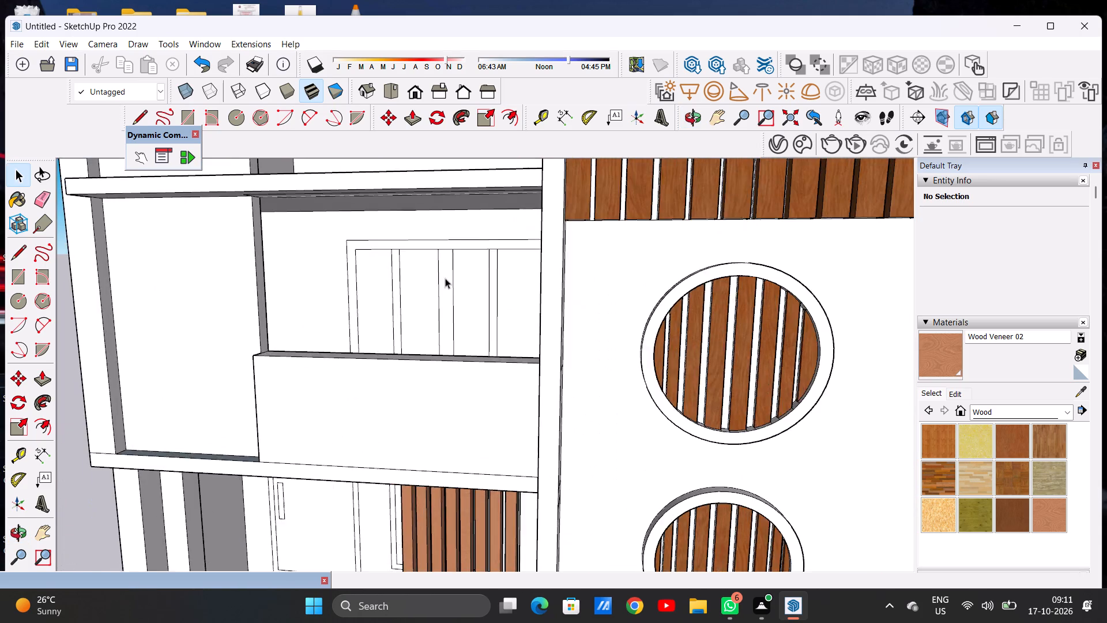
scroll(445, 278, "up", 1)
middle_click_drag(446, 278, 463, 310)
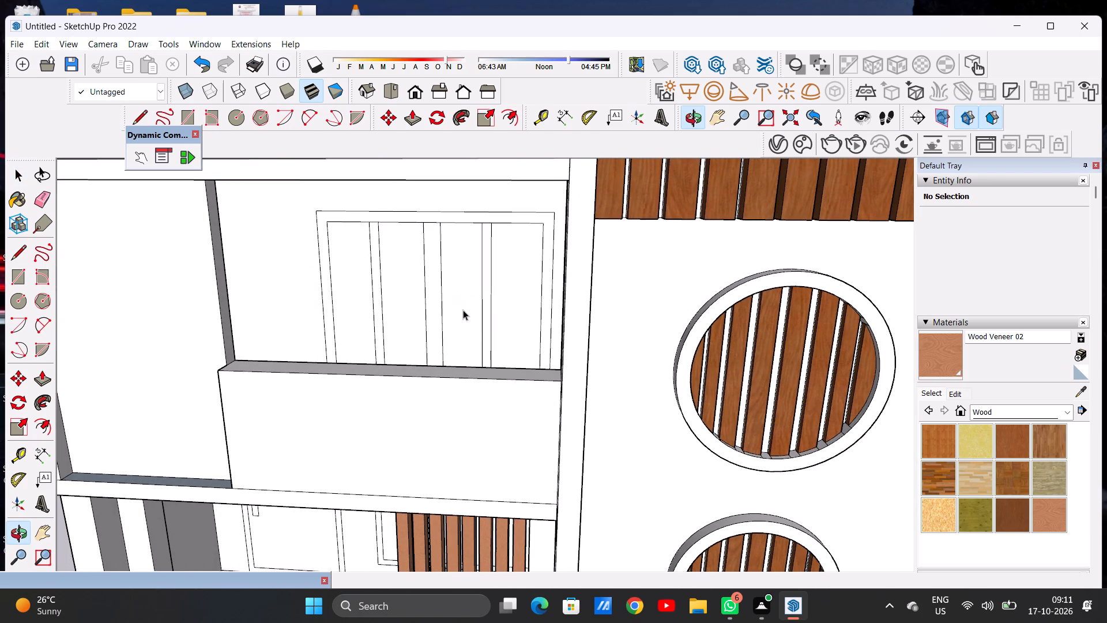
scroll(422, 307, "down", 2)
scroll(442, 324, "up", 4)
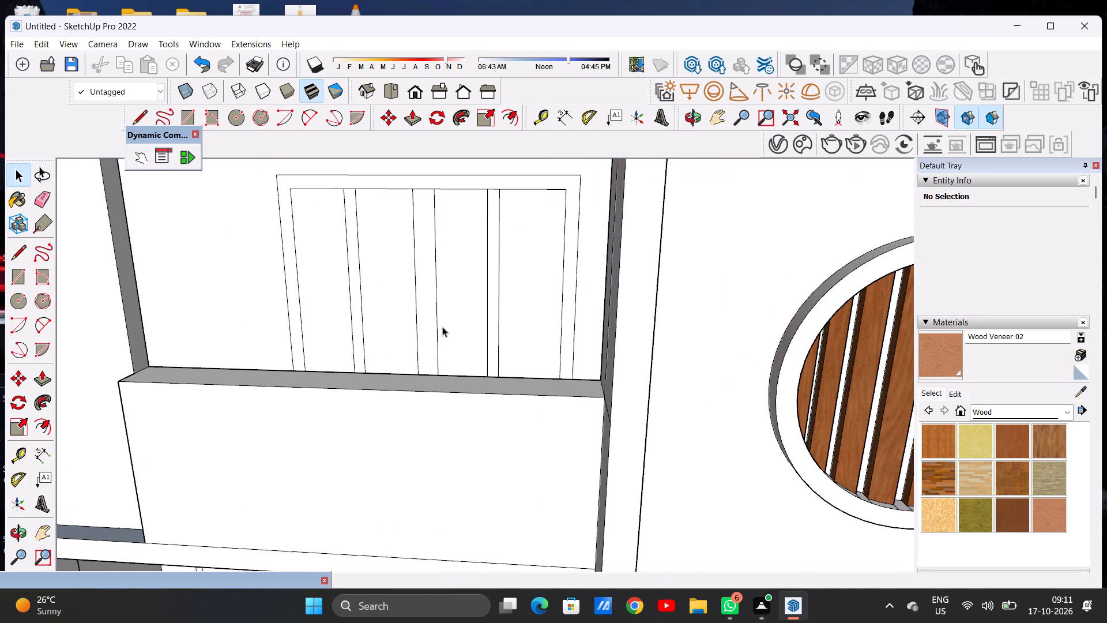
scroll(409, 310, "down", 4)
scroll(421, 308, "up", 2)
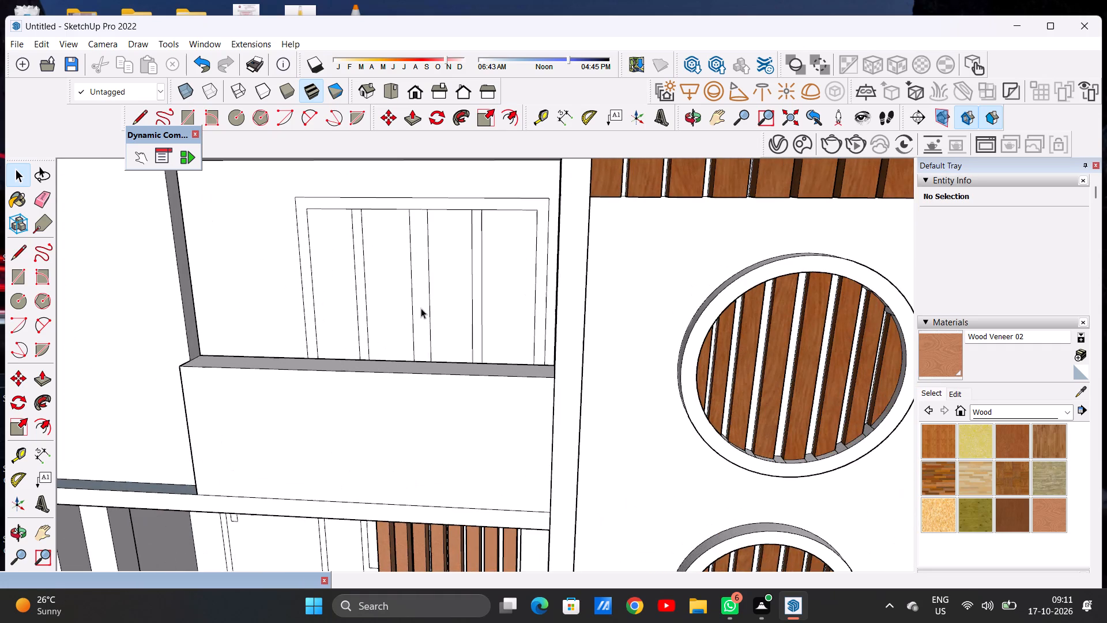
scroll(292, 309, "down", 3)
scroll(416, 301, "up", 1)
middle_click_drag(240, 301, 396, 313)
scroll(457, 310, "down", 14)
middle_click_drag(517, 339, 411, 299)
Paint the second-floor balcony door's panel and its frame with Wood Cherry Original.
scroll(455, 307, "up", 8)
middle_click_drag(450, 300, 616, 320)
left_click(1011, 438)
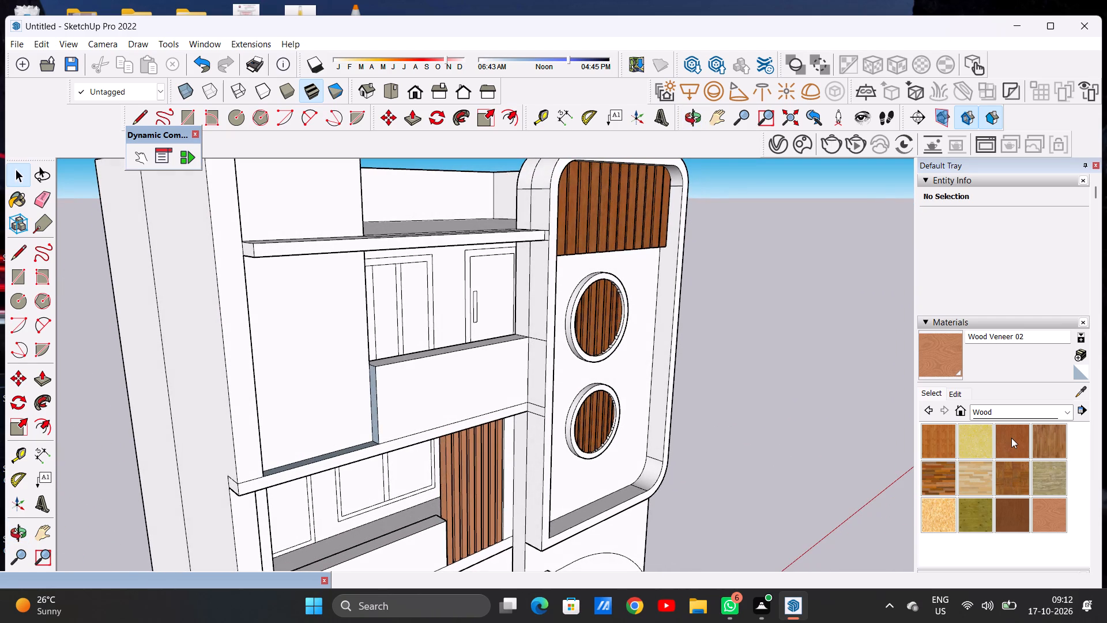
scroll(447, 346, "up", 5)
left_click(511, 242)
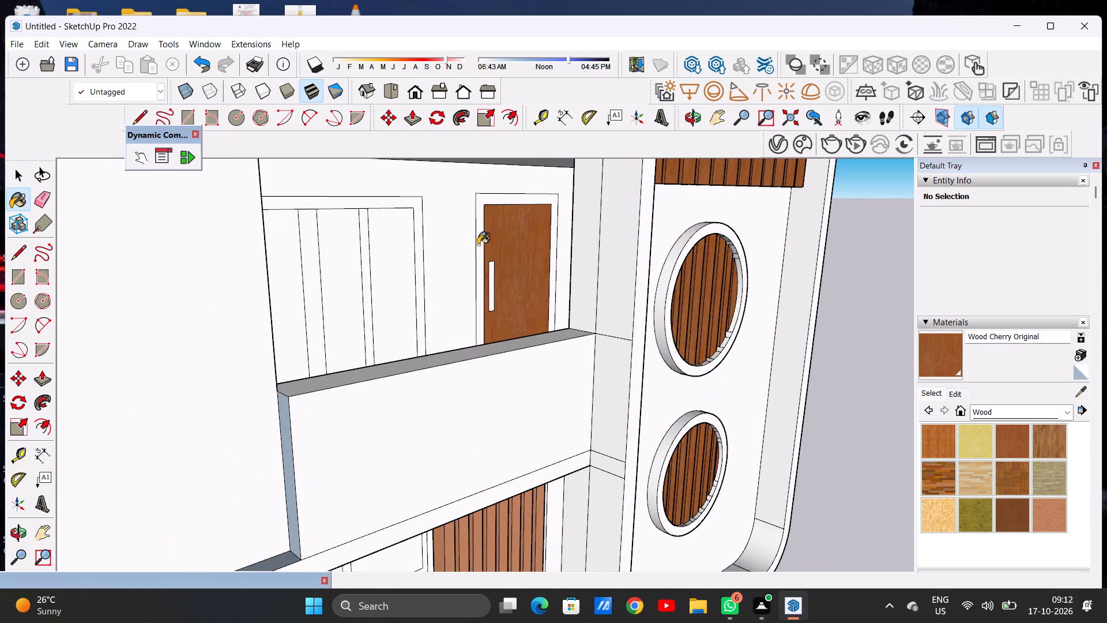
left_click(477, 243)
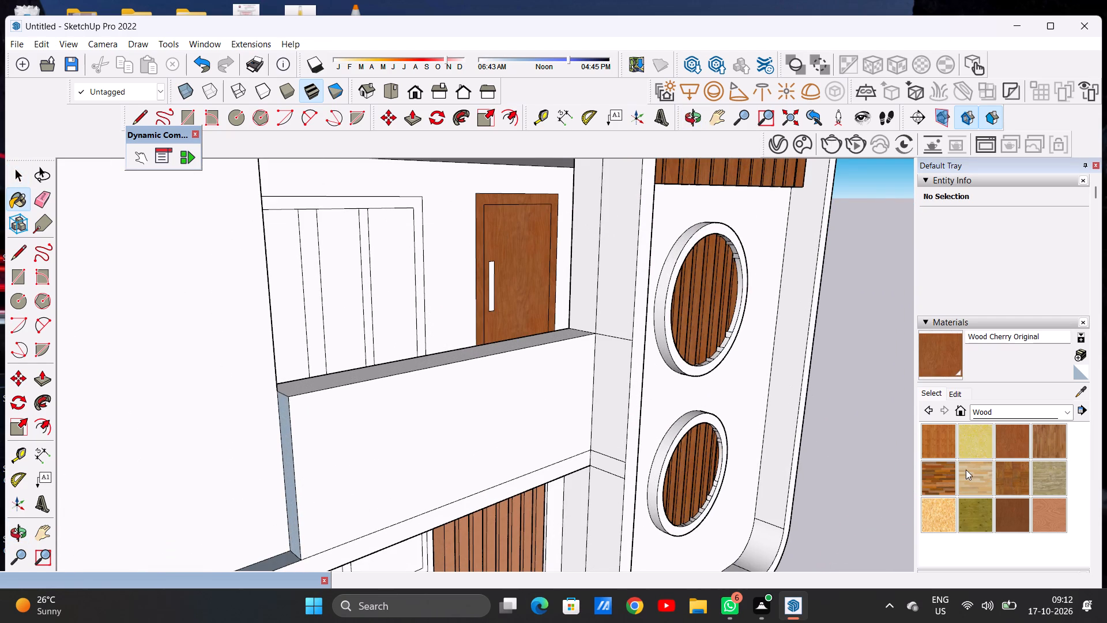
Paint the second-floor balcony door's handle with Wood Floor Light.
left_click(966, 470)
left_click(491, 279)
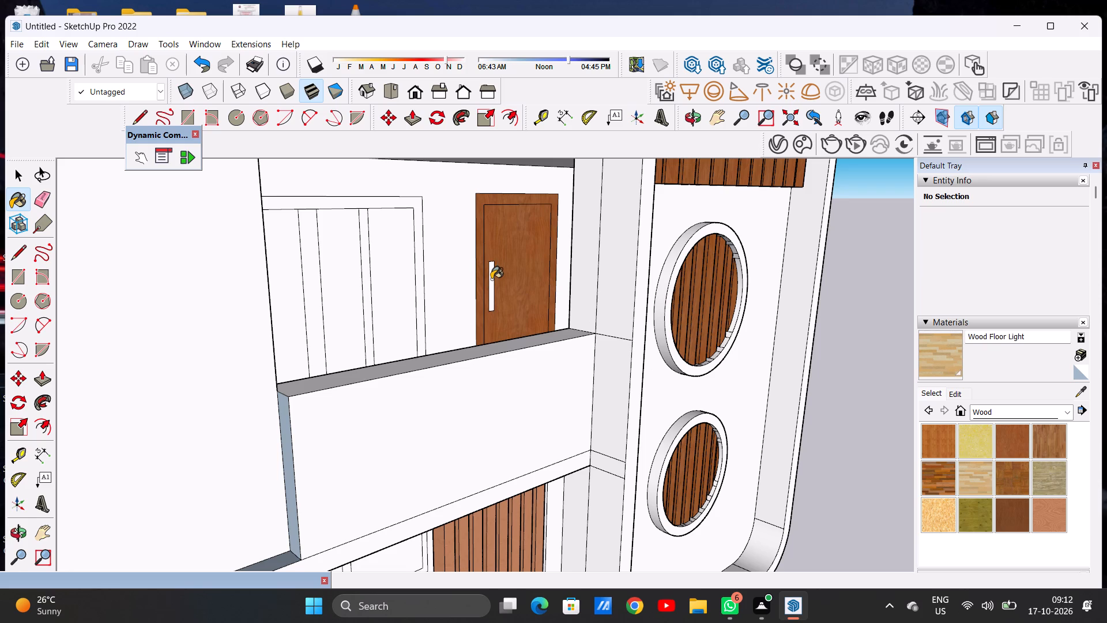
Paint the second-floor balcony window's outer frame and its three vertical mullions with Wood Floor Parquet.
scroll(379, 294, "down", 7)
middle_click_drag(415, 311, 356, 328)
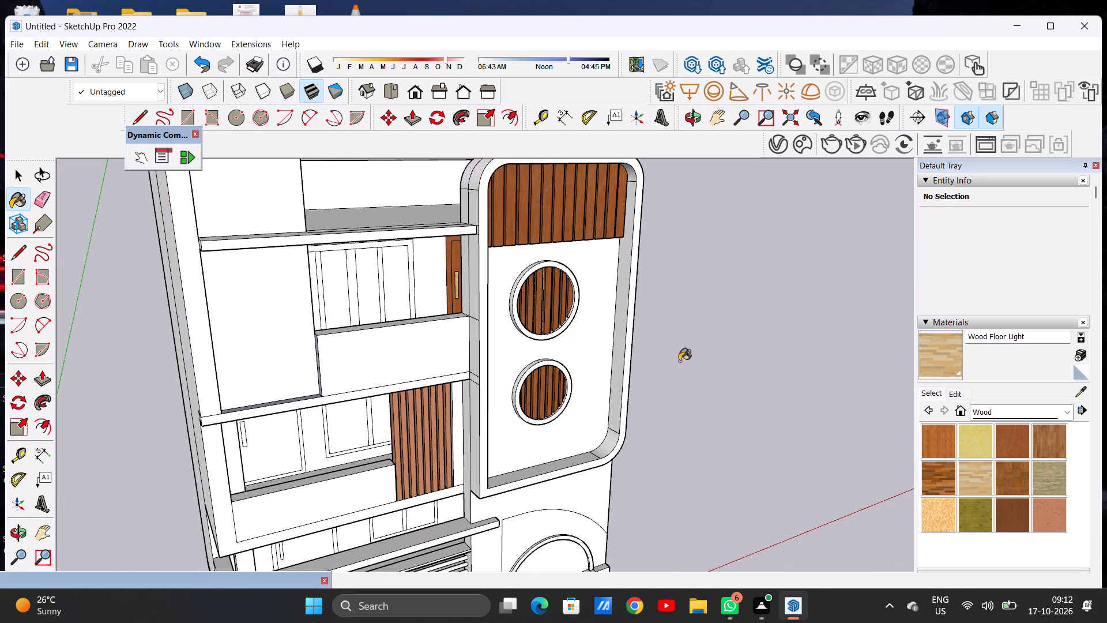
left_click(1004, 481)
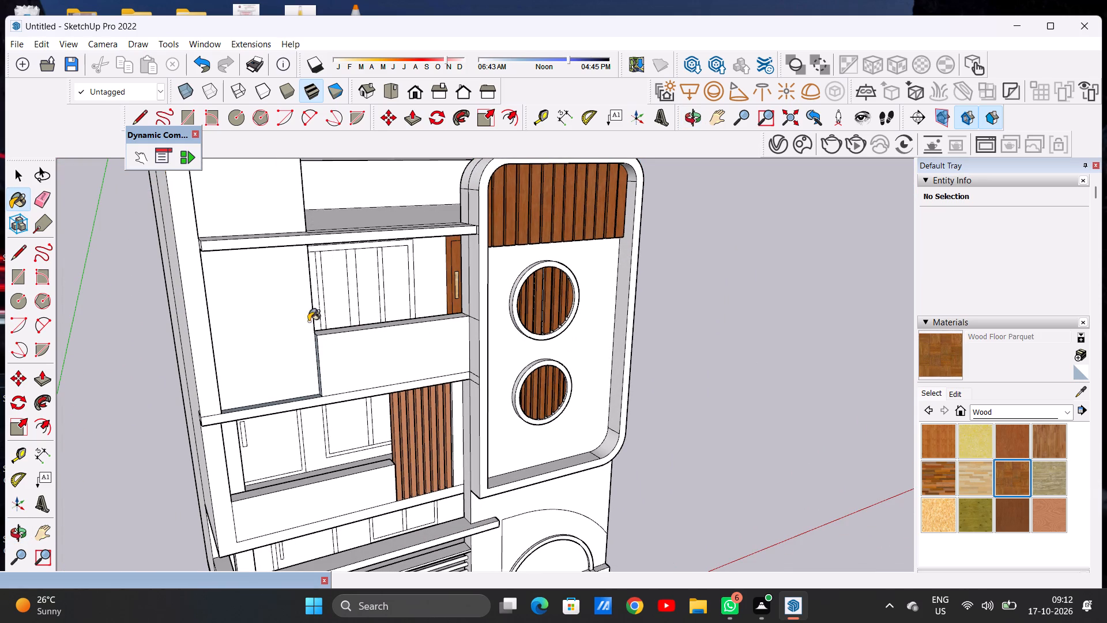
scroll(371, 271, "up", 2)
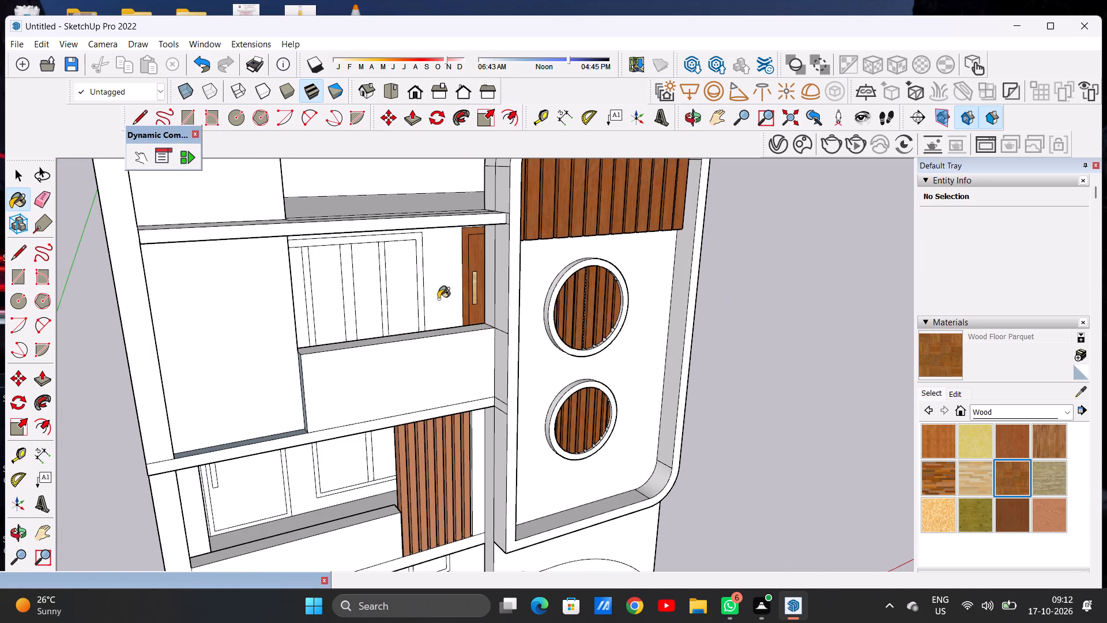
scroll(406, 242, "up", 7)
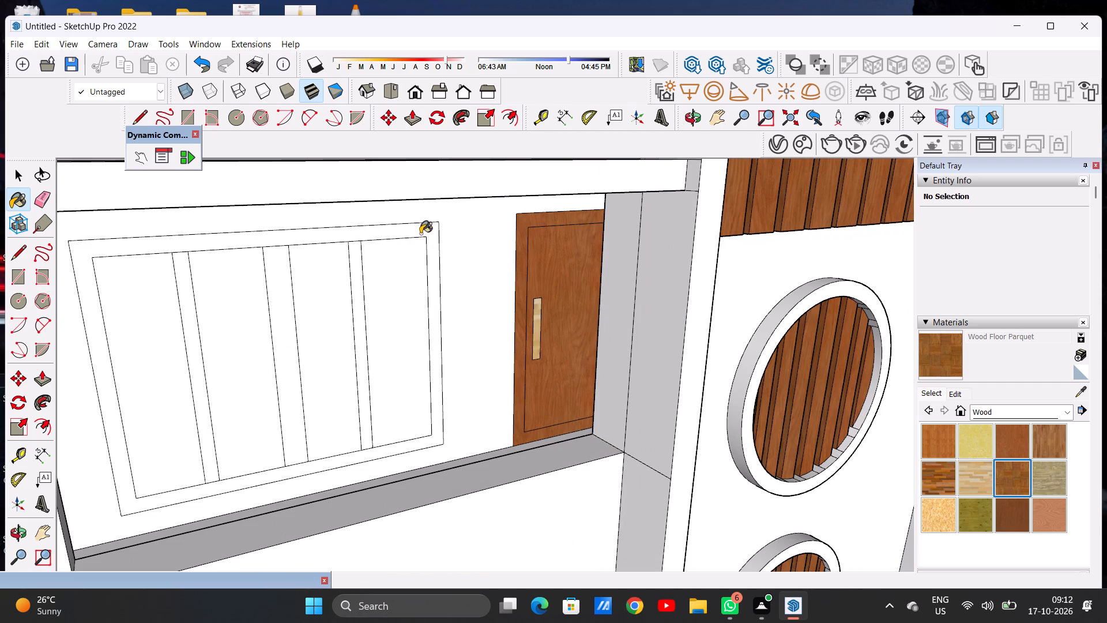
left_click(420, 234)
left_click(355, 257)
left_click(272, 277)
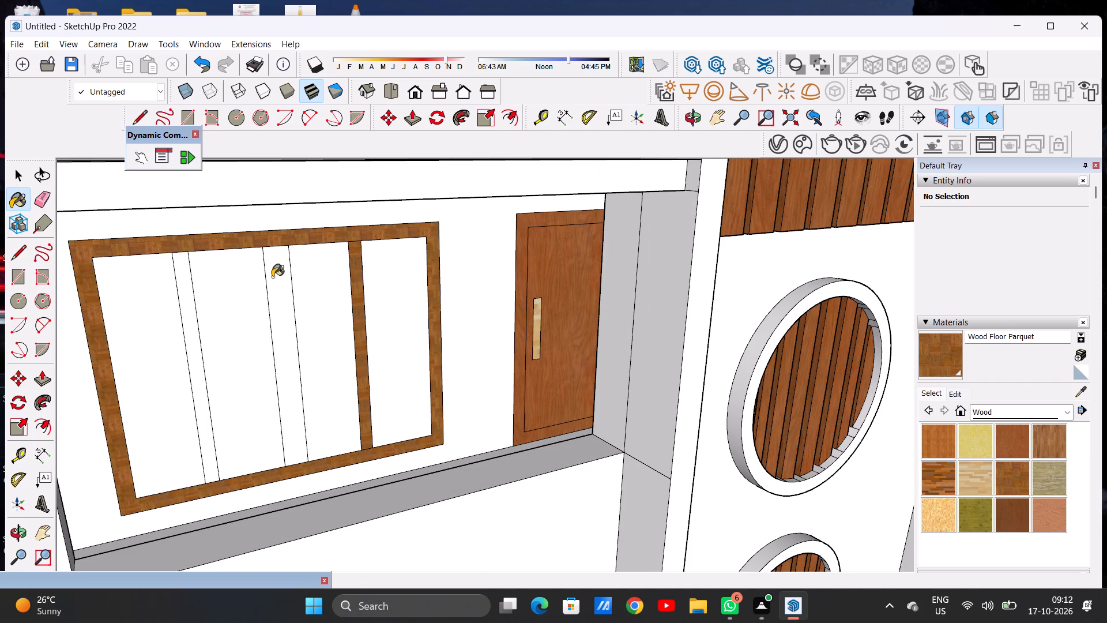
left_click(182, 288)
scroll(230, 309, "down", 15)
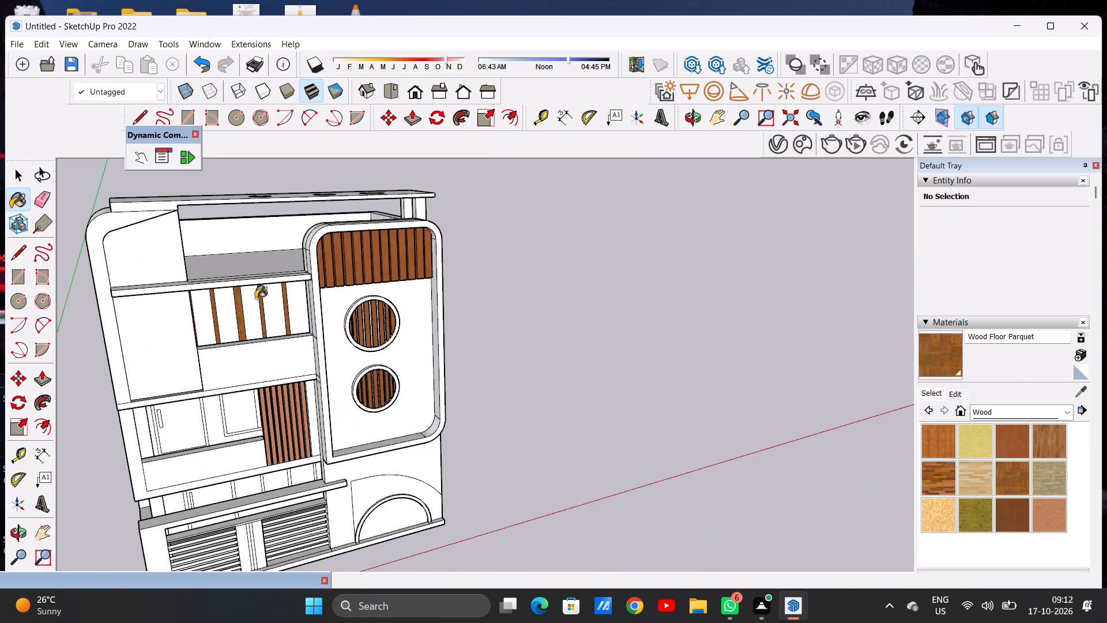
Paint the second-floor balcony window's four panes with Translucent Glass Gray from the Glass and Mirrors collection.
scroll(268, 313, "up", 5)
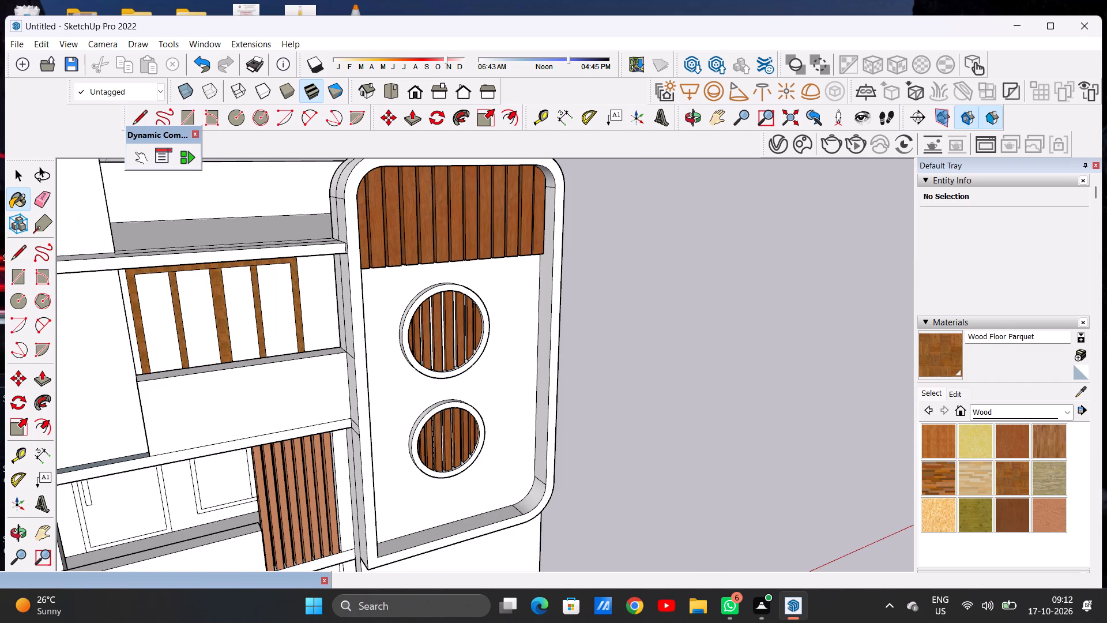
left_click(984, 411)
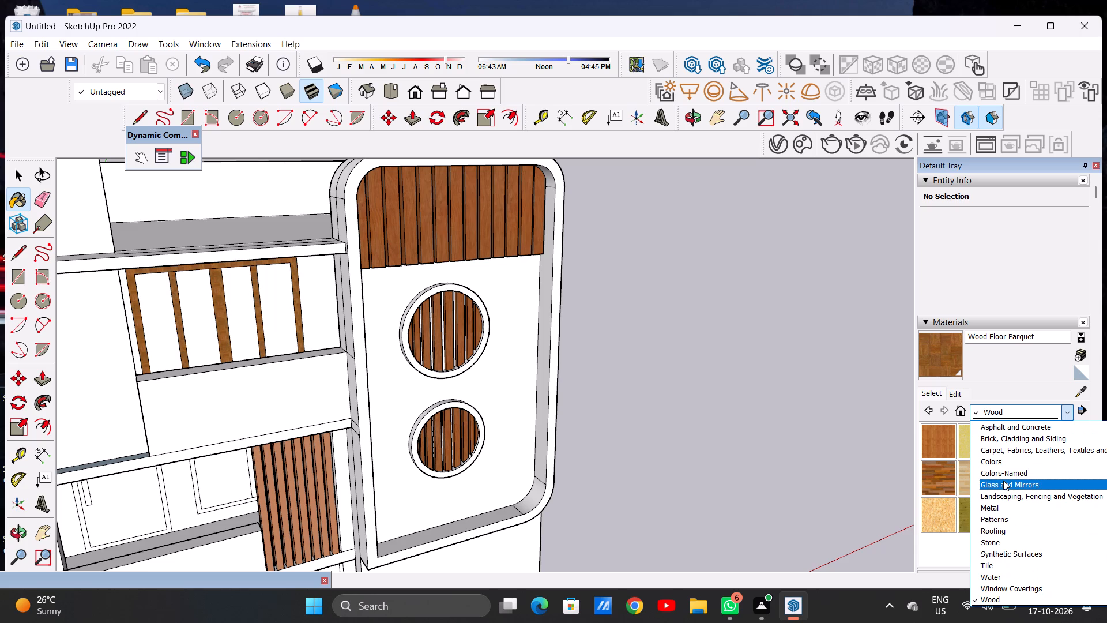
left_click(1003, 481)
left_click(1053, 471)
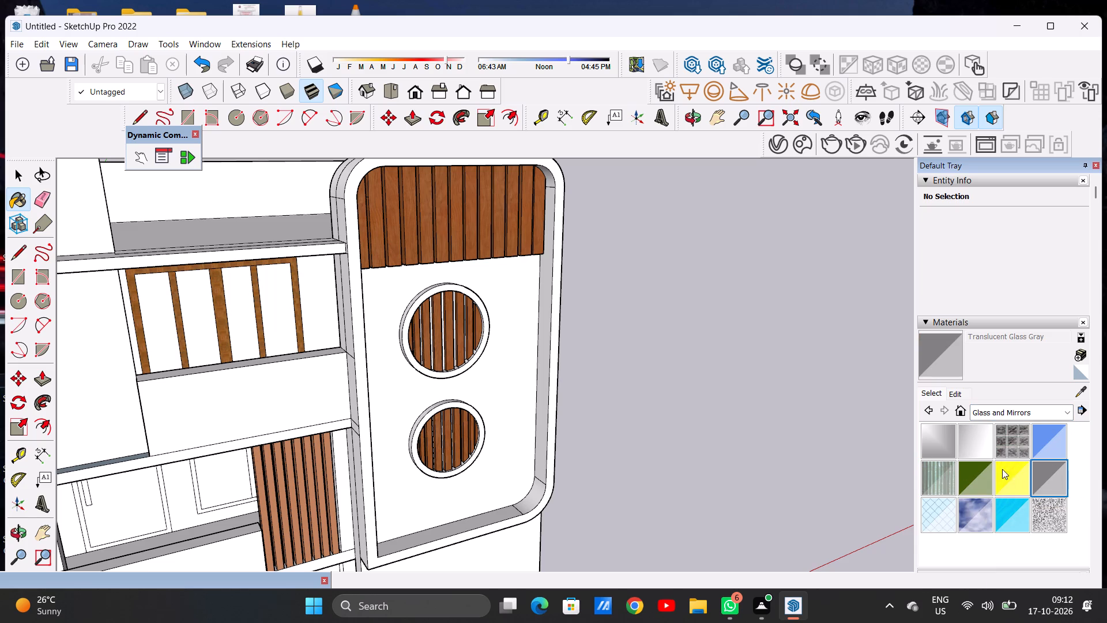
scroll(173, 311, "up", 6)
left_click(156, 320)
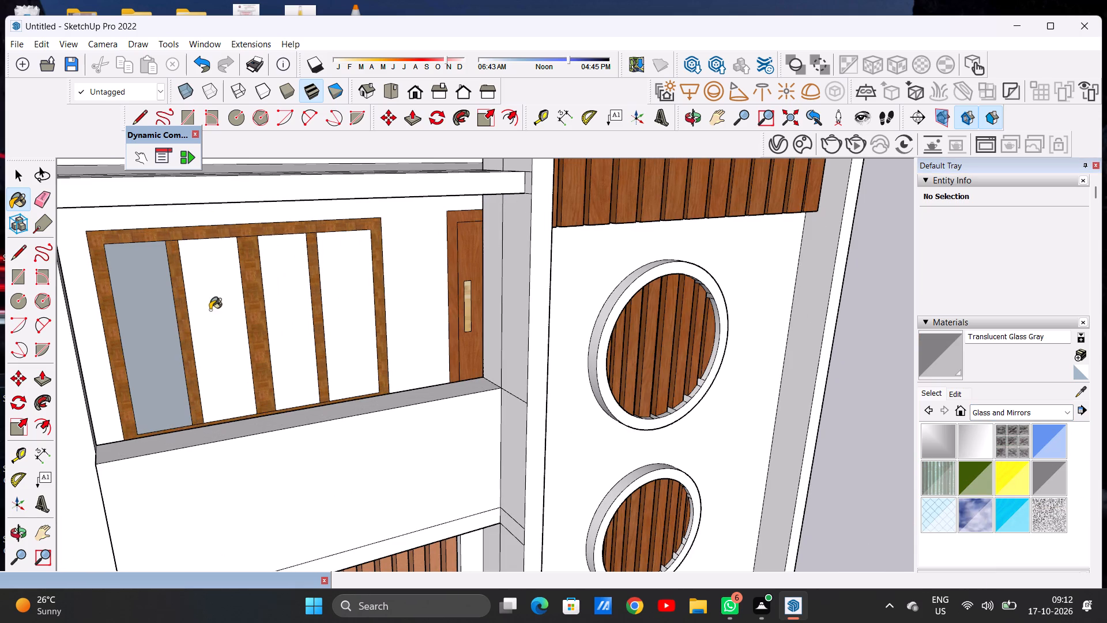
left_click(210, 310)
left_click(288, 320)
left_click(334, 308)
scroll(206, 314, "down", 7)
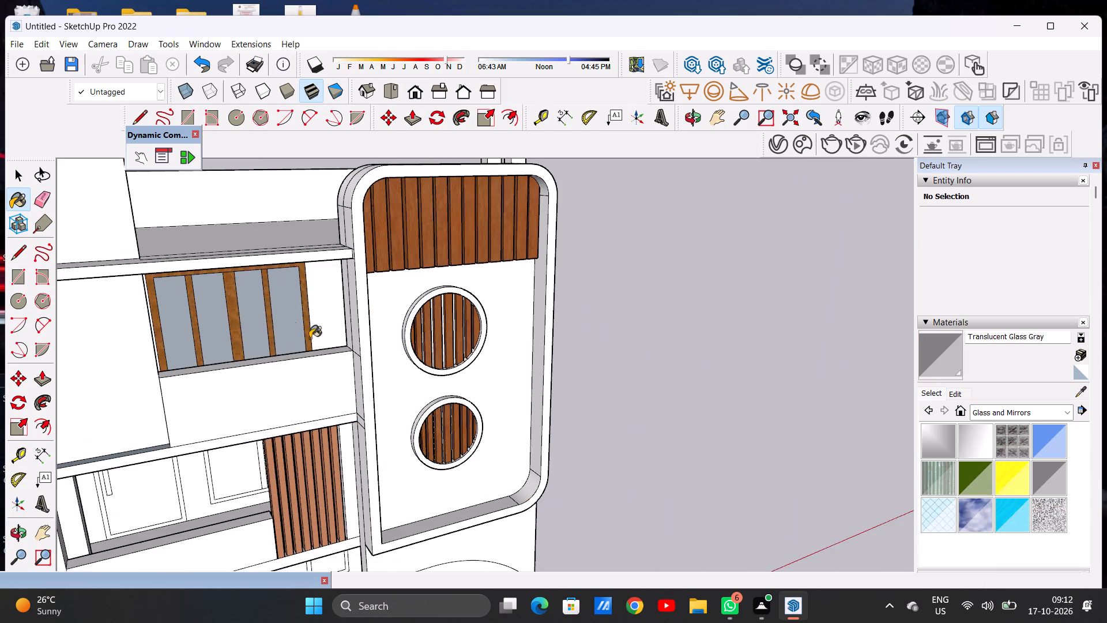
Paint both panes of the first-floor balcony window behind the slats with Translucent Glass Safety.
middle_click_drag(263, 331, 218, 318)
scroll(218, 318, "down", 11)
scroll(219, 318, "up", 1)
scroll(219, 318, "down", 2)
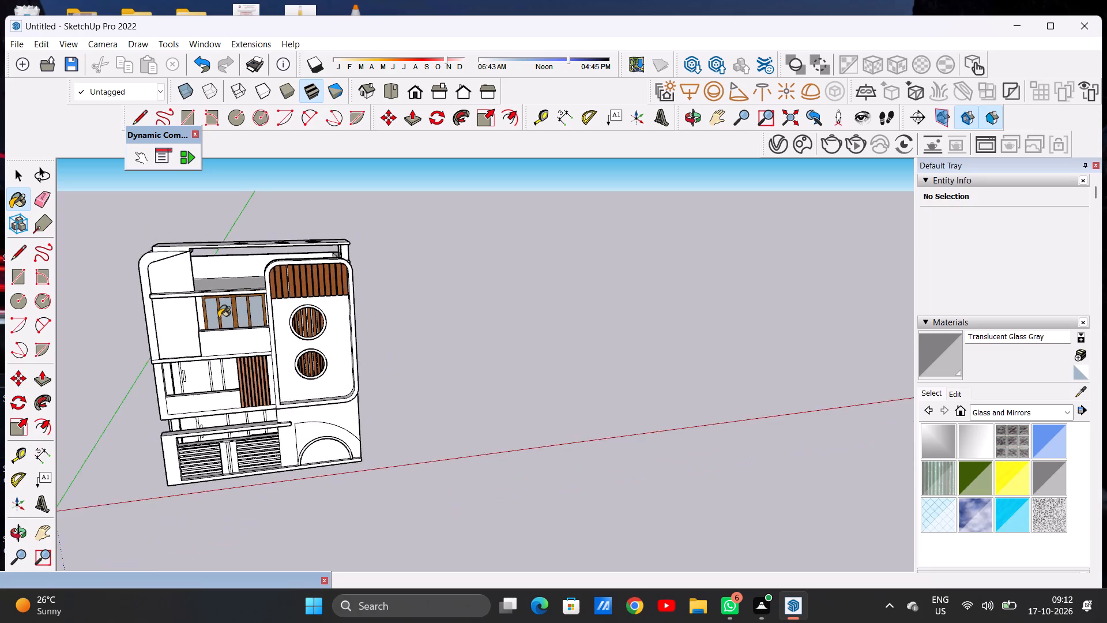
scroll(219, 318, "down", 5)
scroll(237, 323, "up", 15)
scroll(341, 255, "down", 16)
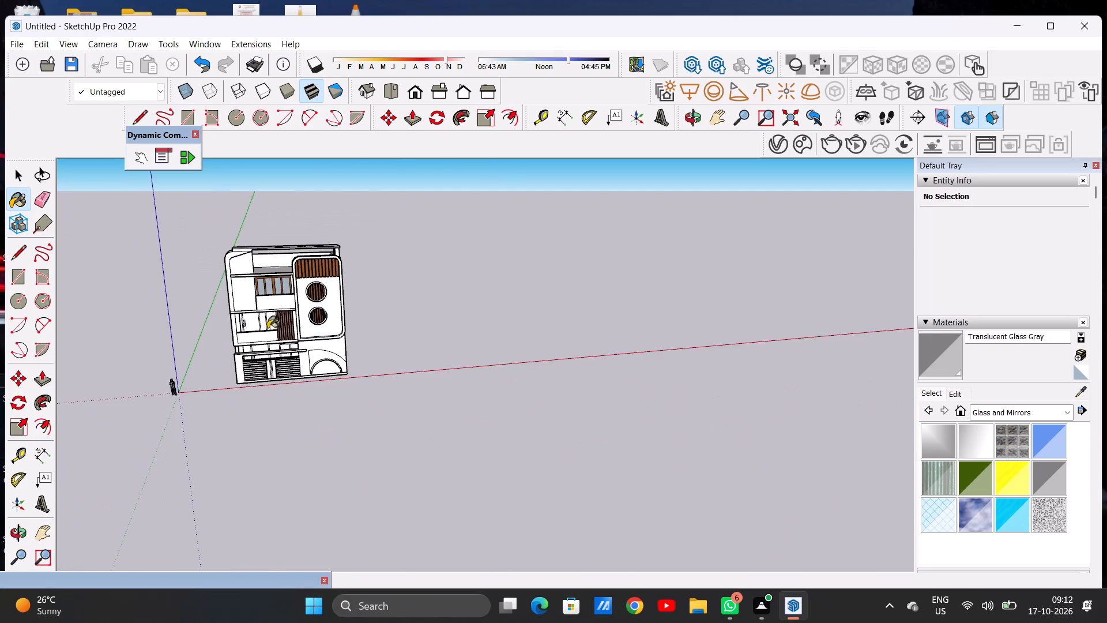
scroll(278, 351, "up", 7)
scroll(251, 295, "up", 11)
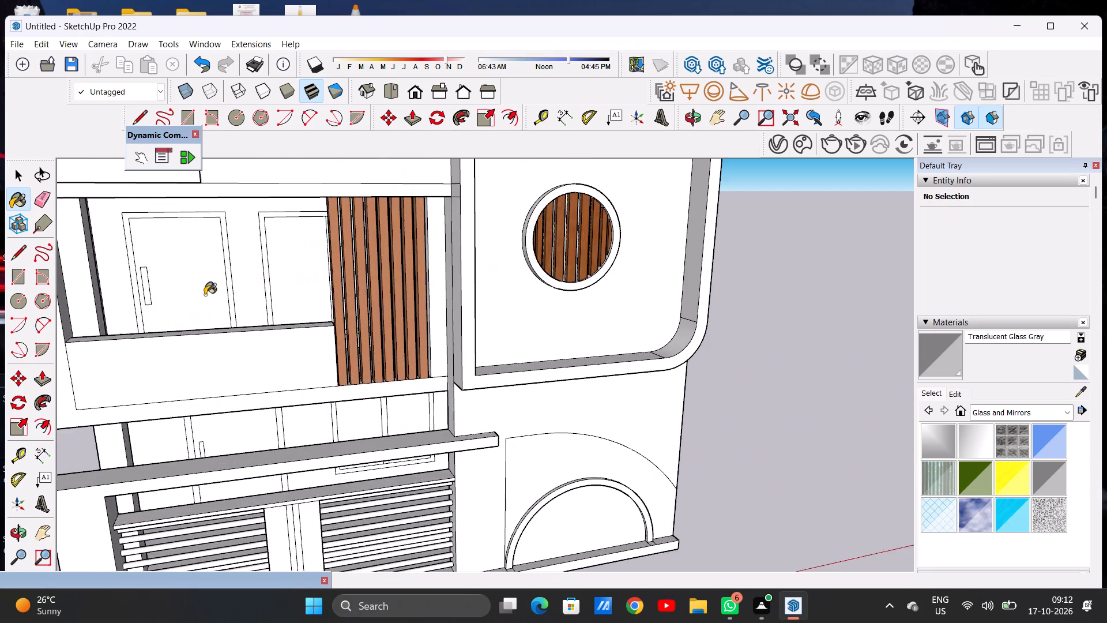
middle_click_drag(205, 295, 352, 322)
middle_click_drag(309, 320, 299, 299)
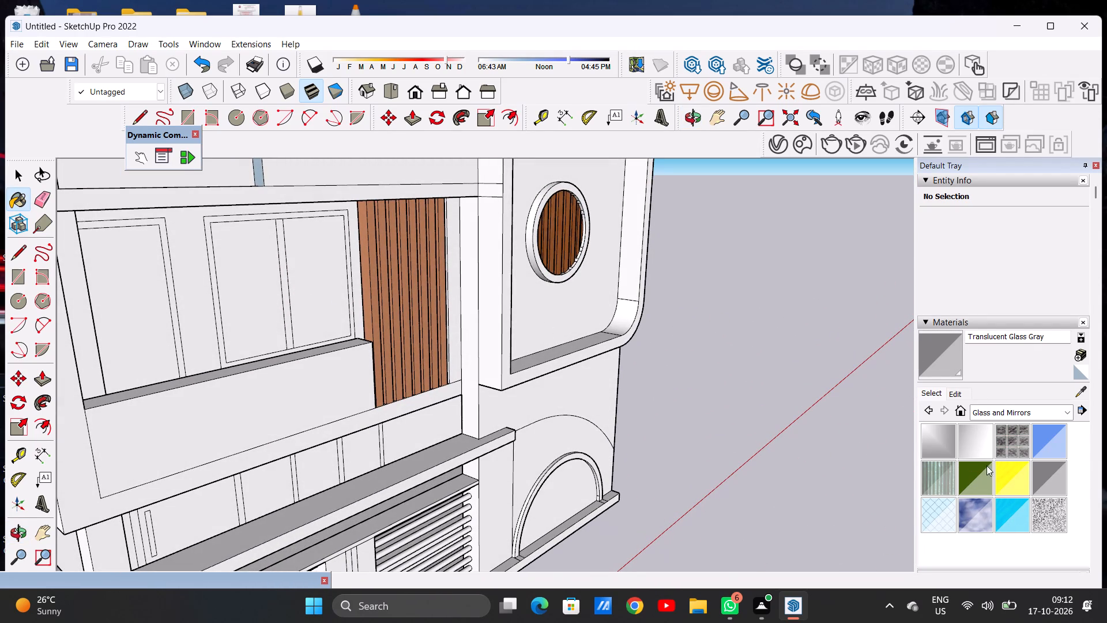
left_click(942, 514)
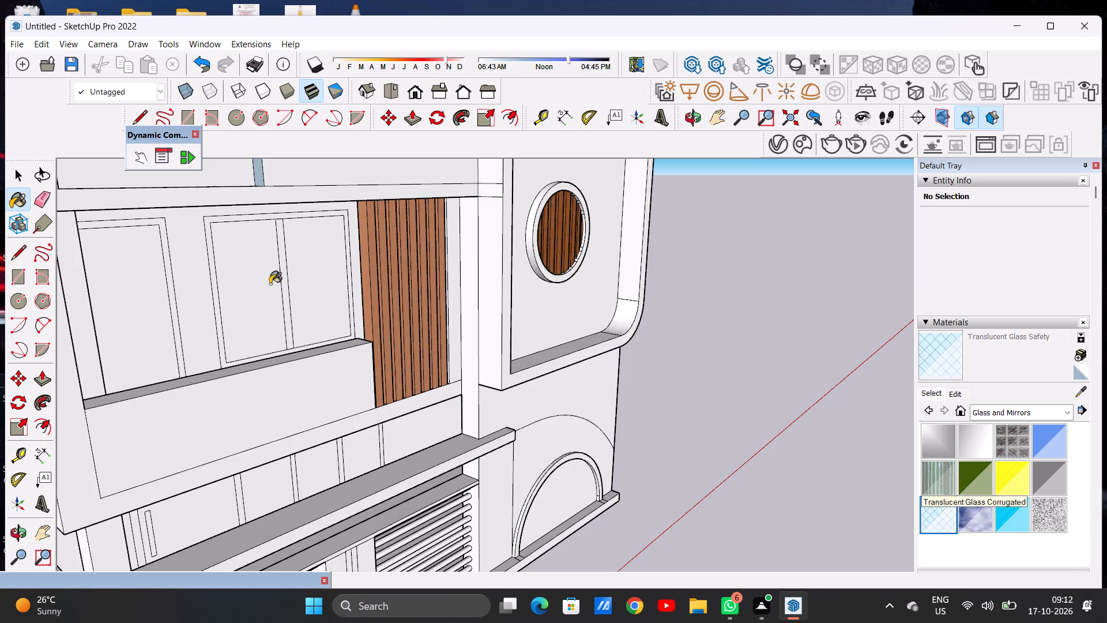
left_click(264, 283)
left_click(320, 272)
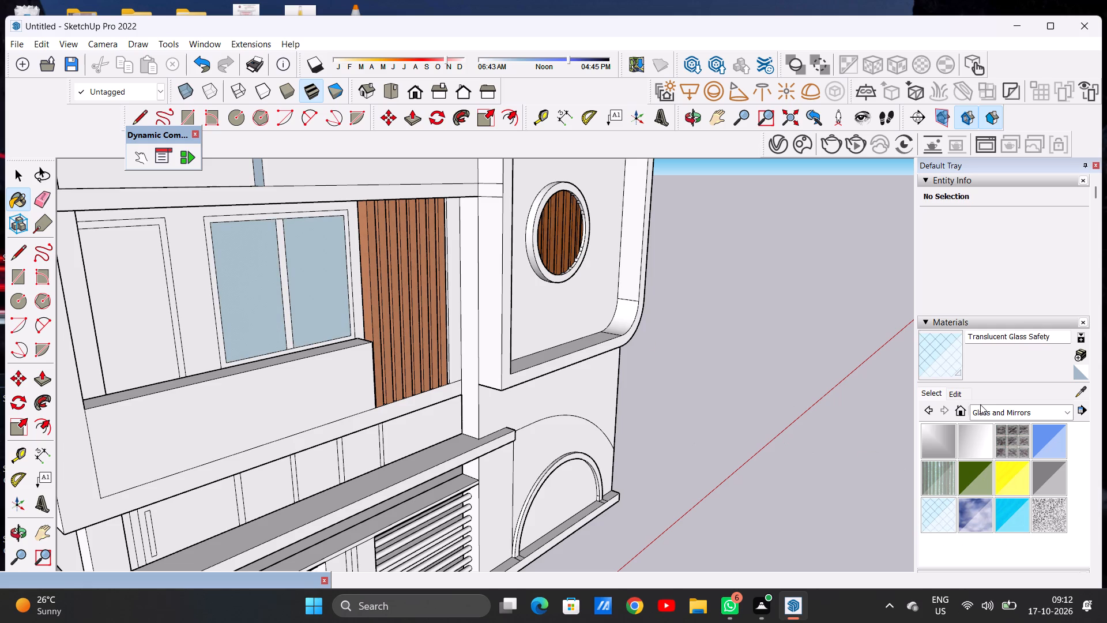
Paint the first-floor balcony window's frame and central mullion with Wood Bamboo from the Wood collection.
left_click(986, 407)
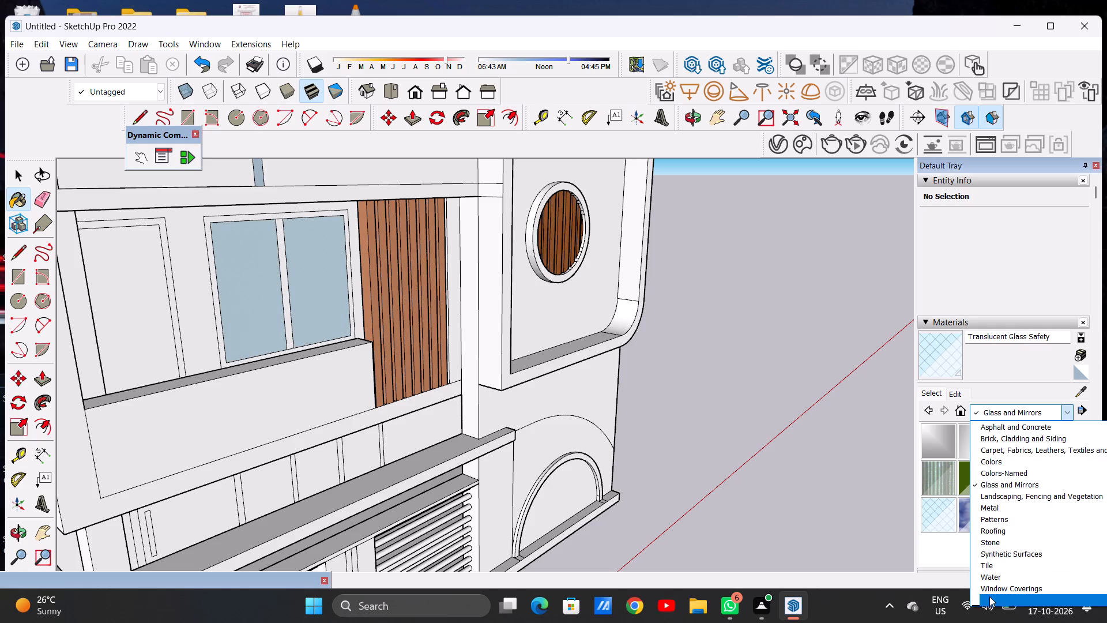
left_click(989, 596)
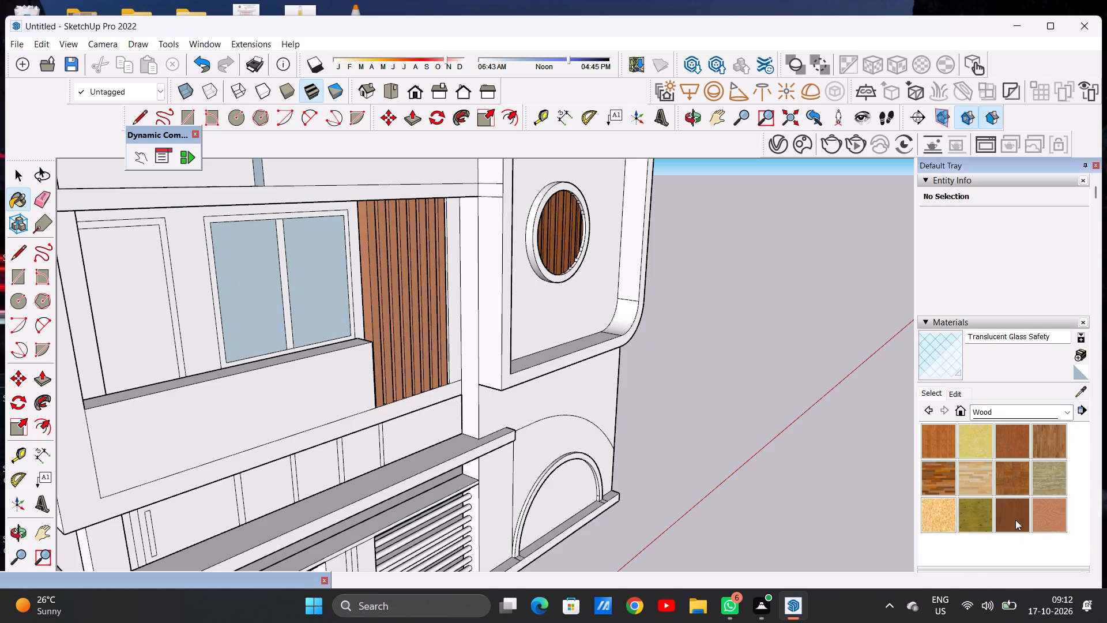
left_click(936, 444)
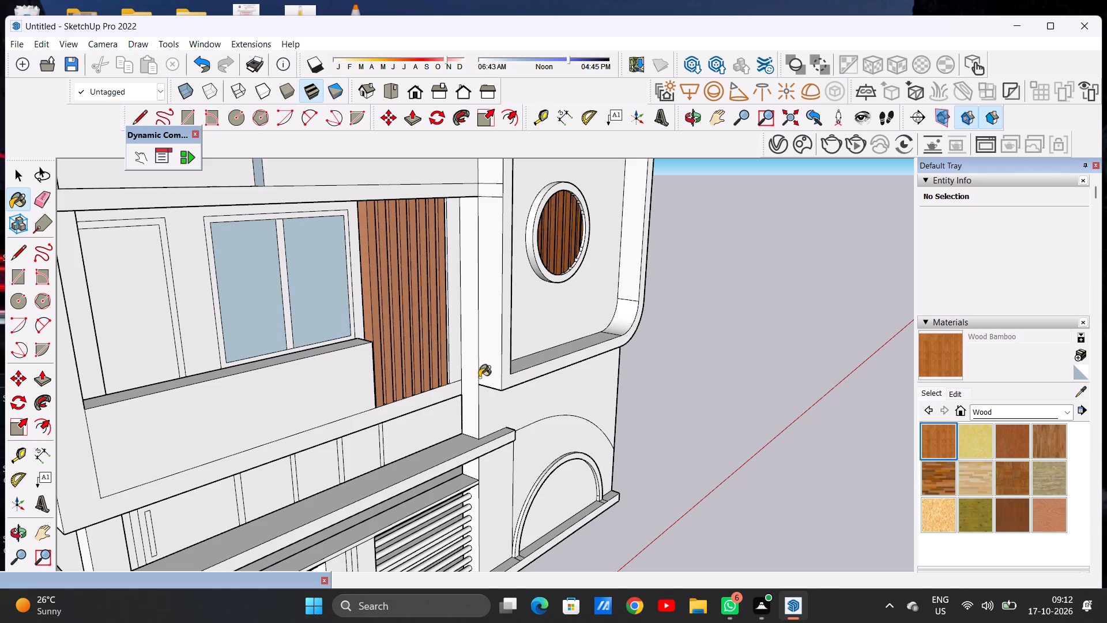
scroll(200, 316, "up", 7)
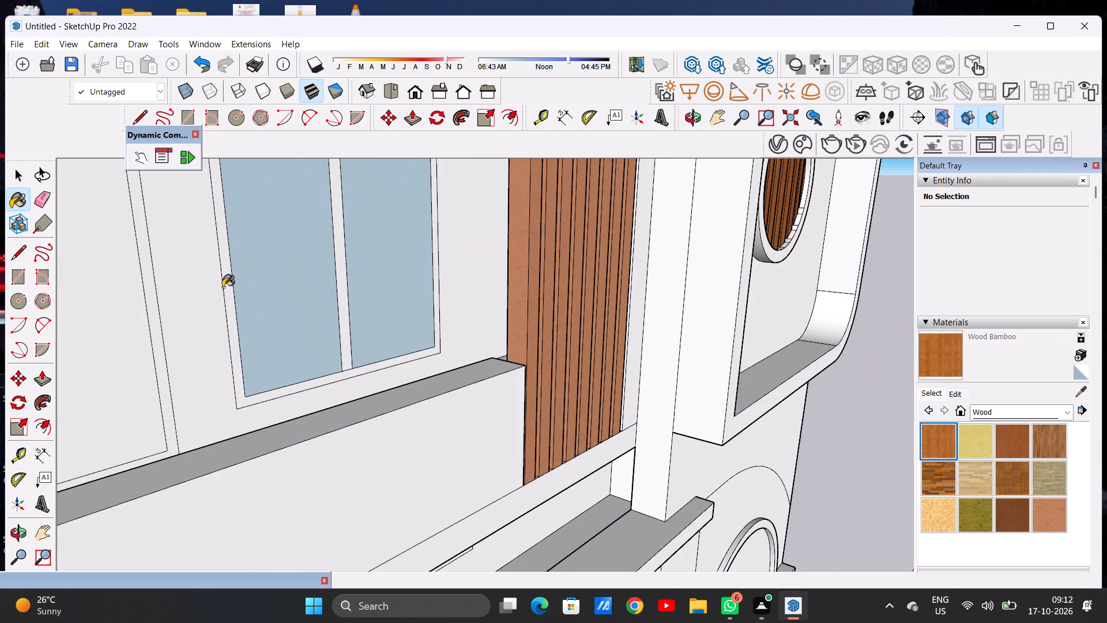
left_click(225, 287)
left_click(345, 301)
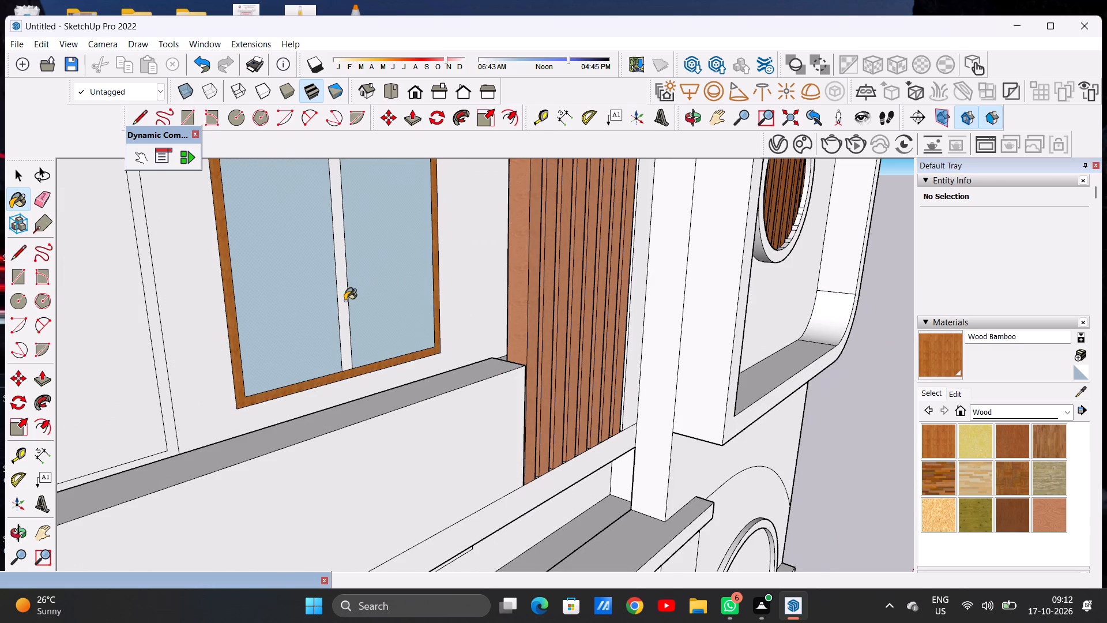
Paint the first-floor balcony door's panel with Wood Bamboo.
scroll(373, 415, "down", 11)
middle_click_drag(378, 406, 195, 373)
scroll(322, 312, "up", 6)
left_click(259, 343)
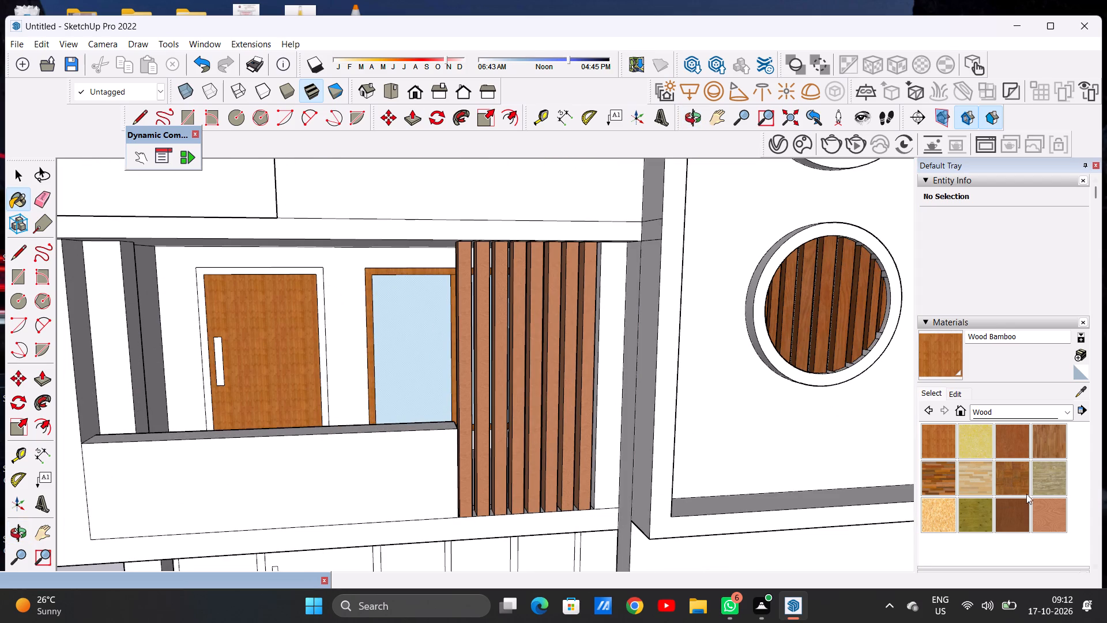
Paint the first-floor balcony door's frame with Wood Veneer 01.
left_click(1012, 514)
scroll(307, 280, "up", 8)
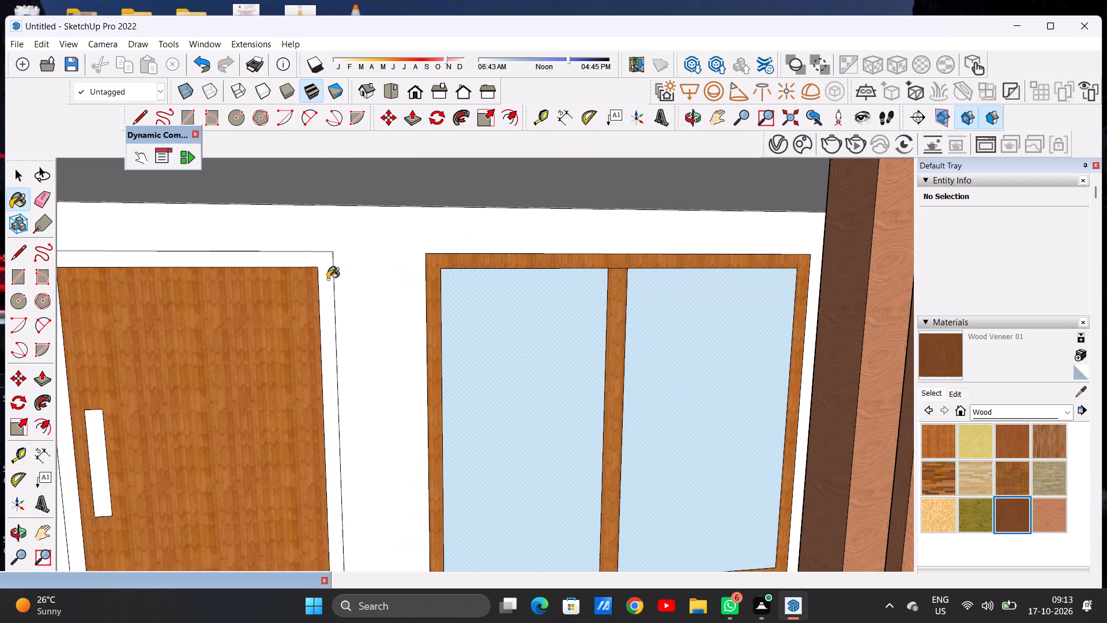
left_click(327, 279)
scroll(322, 287, "down", 14)
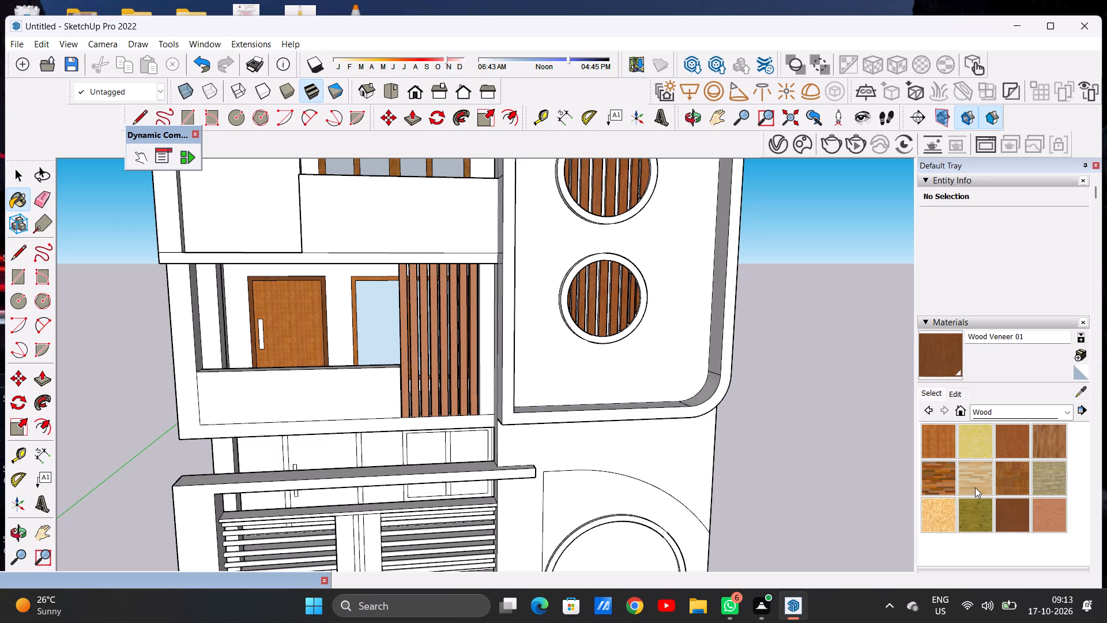
Paint the first-floor balcony door's handle with Wood Floor Light.
left_click(975, 487)
scroll(298, 333, "up", 12)
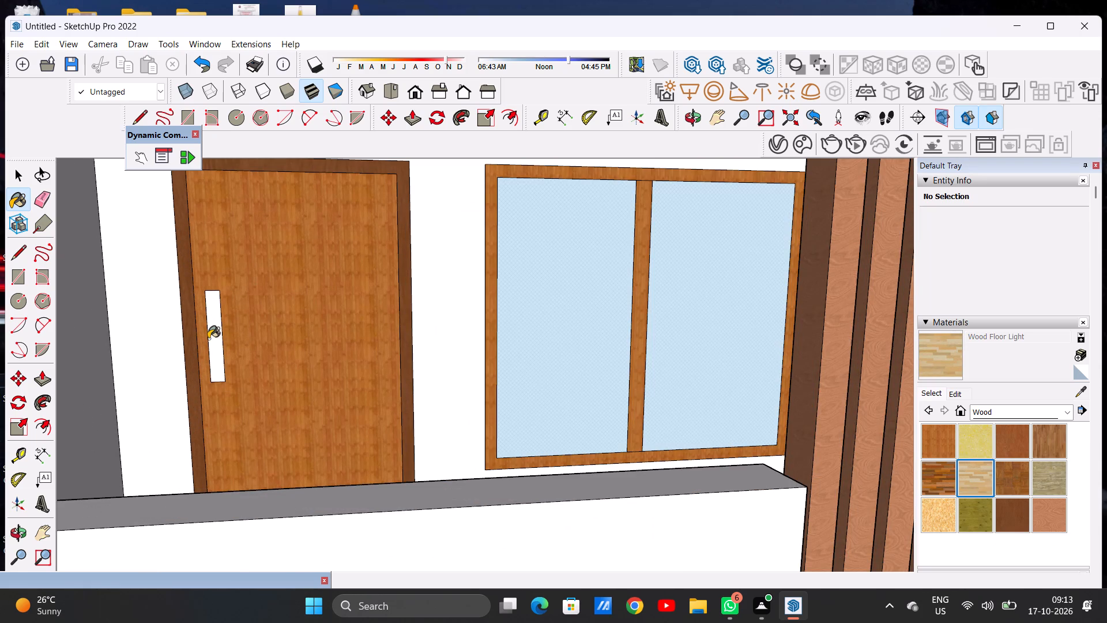
left_click(208, 339)
scroll(231, 338, "down", 10)
key("space")
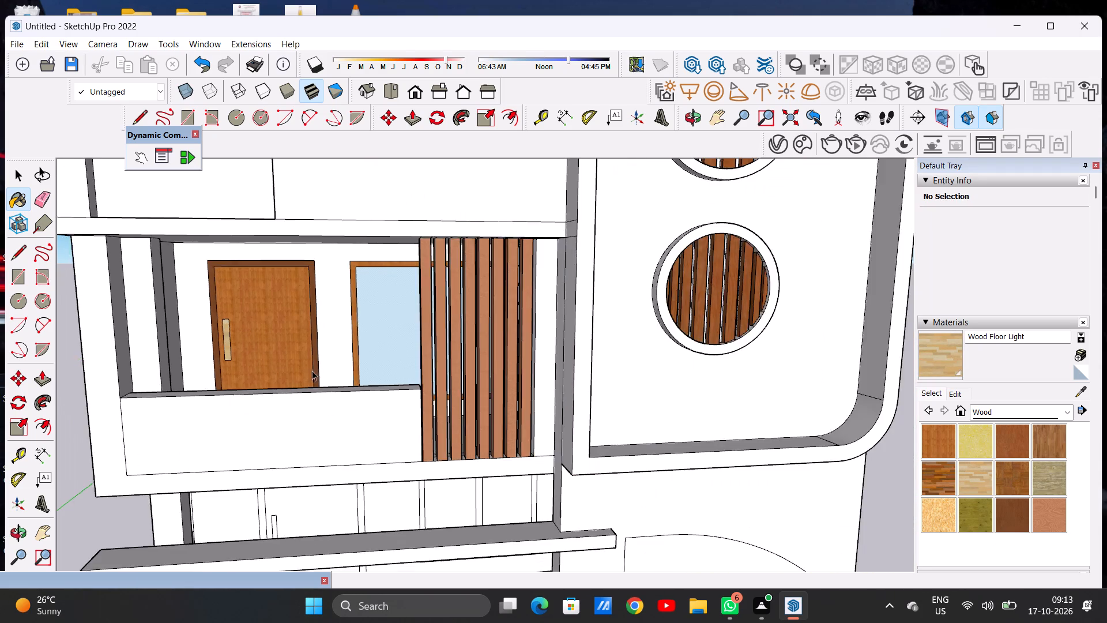
Paint the tall blank wall panel beside the second-floor balcony with Asphalt New from the Asphalt and Concrete collection.
scroll(319, 371, "down", 11)
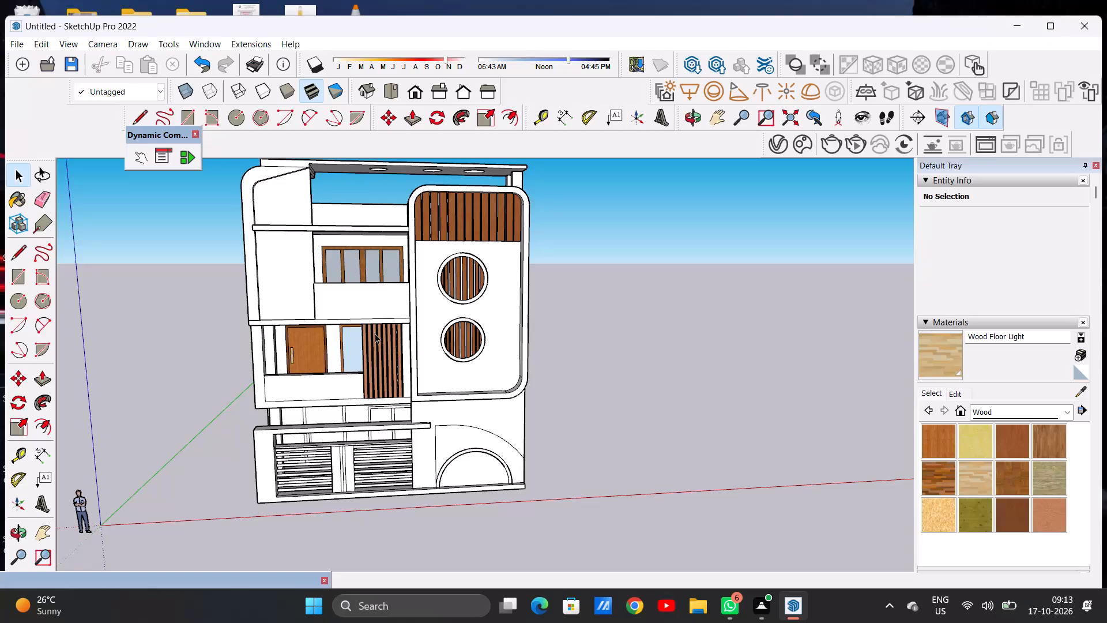
scroll(321, 335, "down", 3)
scroll(301, 300, "up", 5)
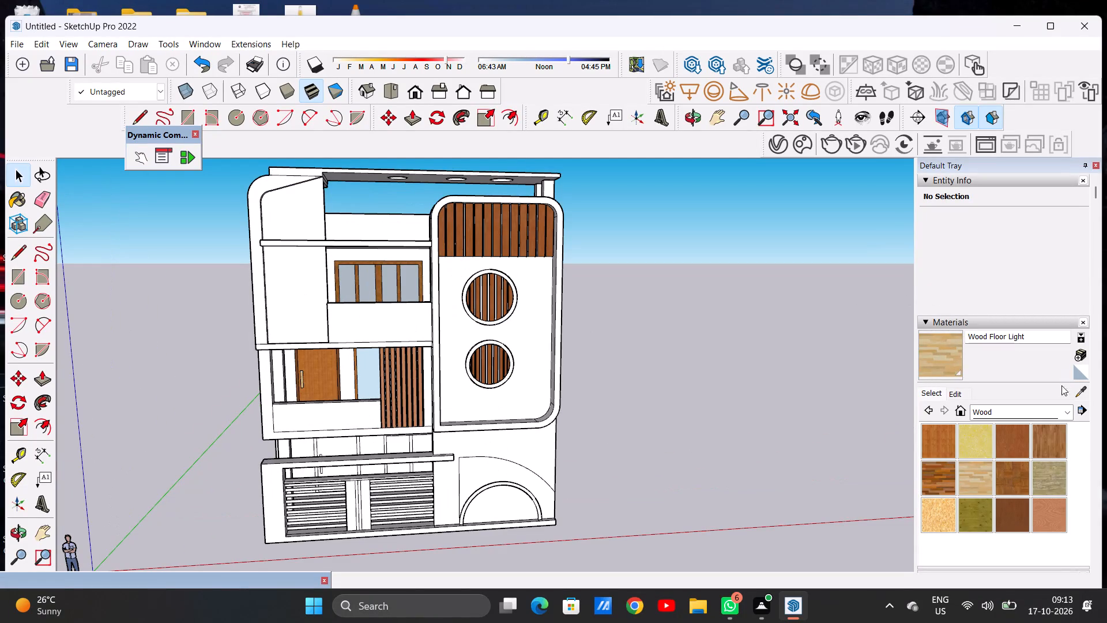
left_click(983, 411)
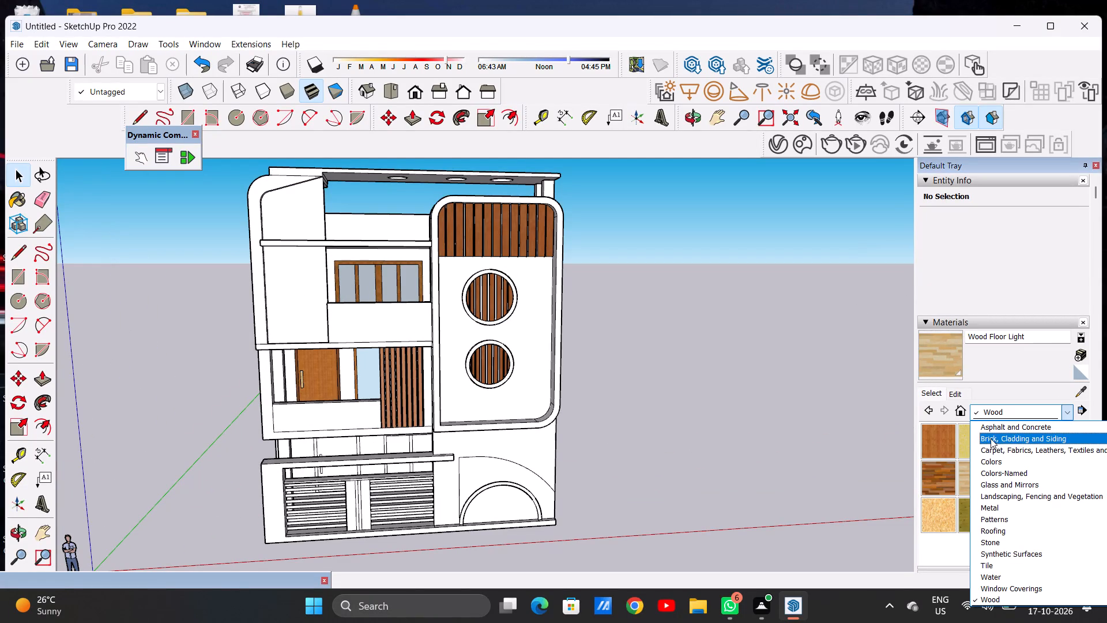
left_click(991, 427)
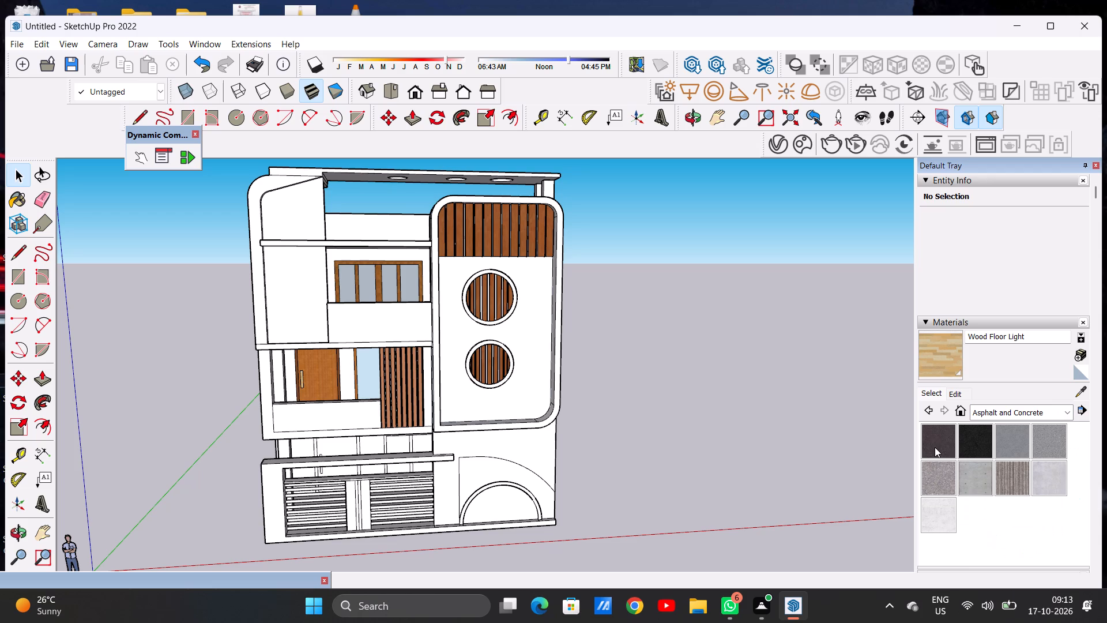
left_click(935, 447)
left_click(289, 319)
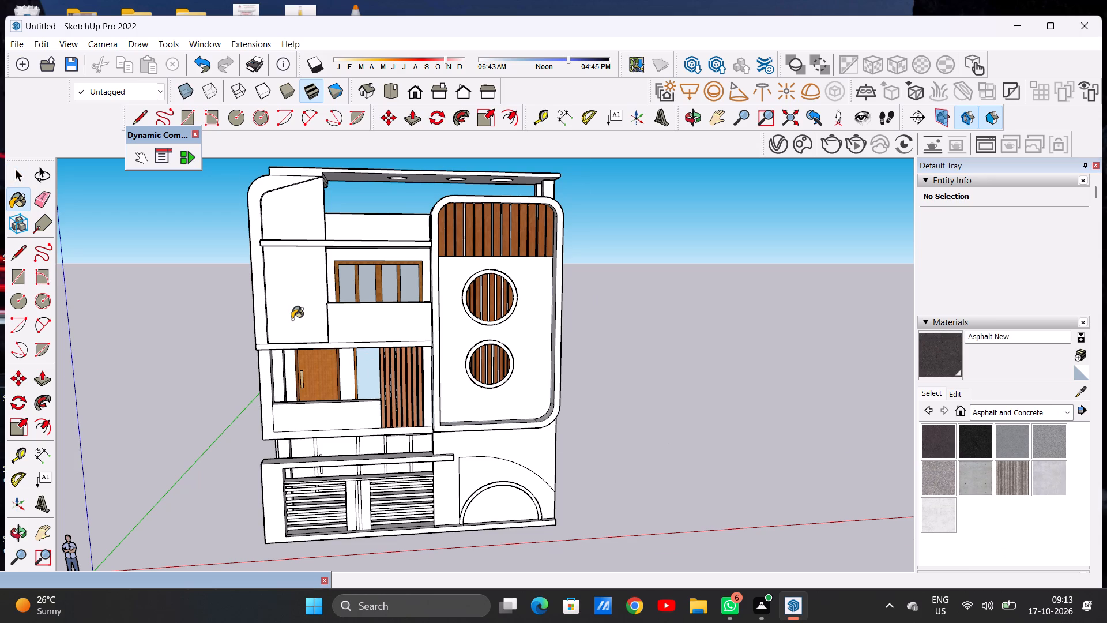
scroll(292, 319, "up", 13)
scroll(304, 328, "down", 11)
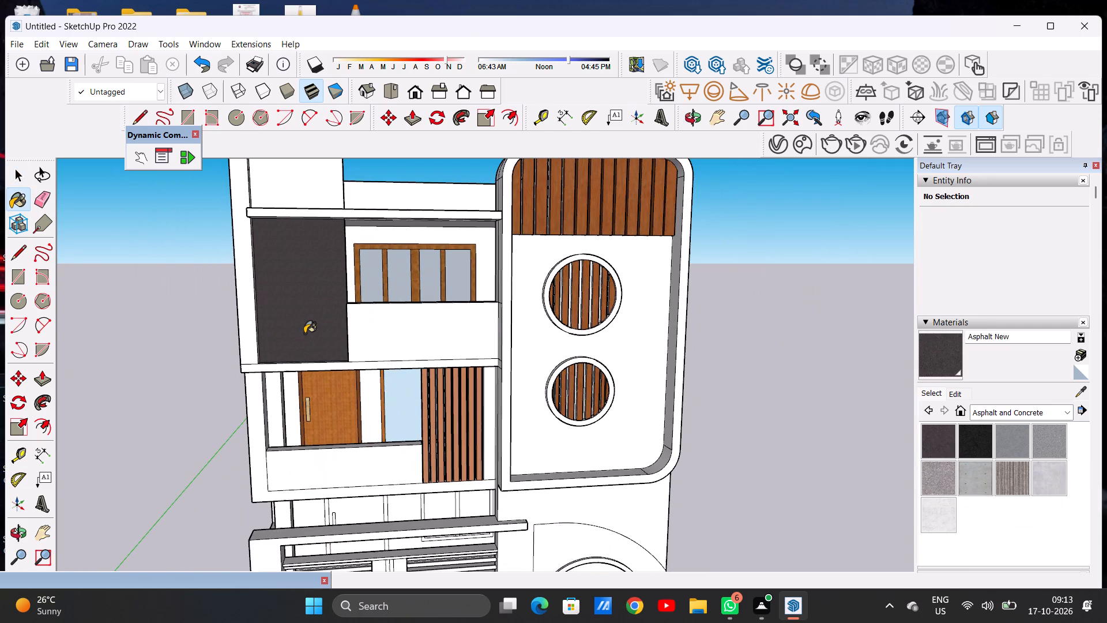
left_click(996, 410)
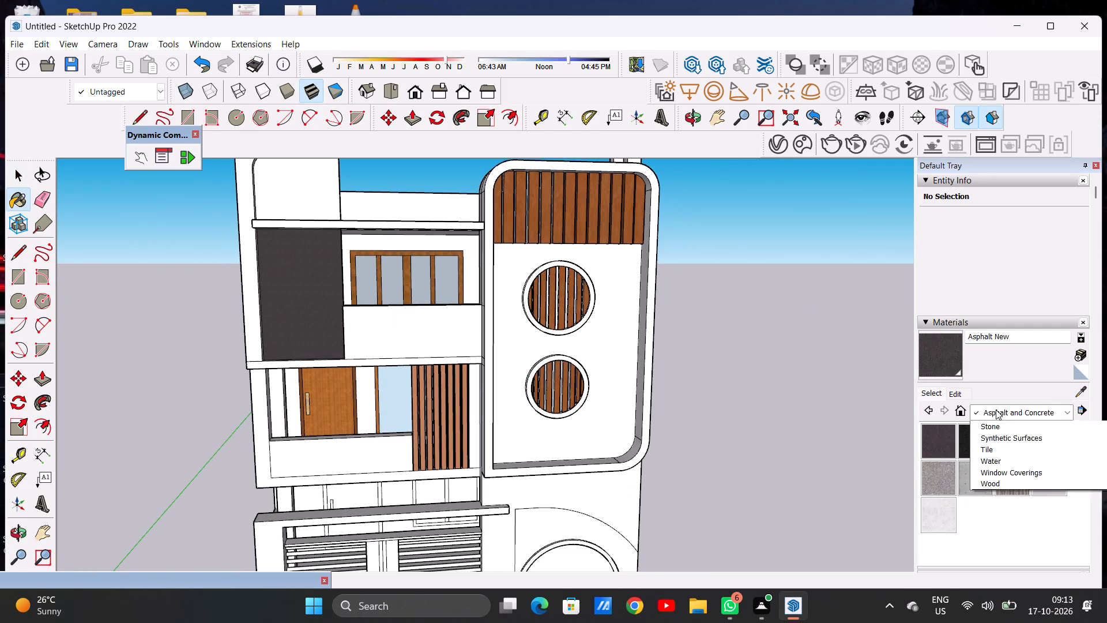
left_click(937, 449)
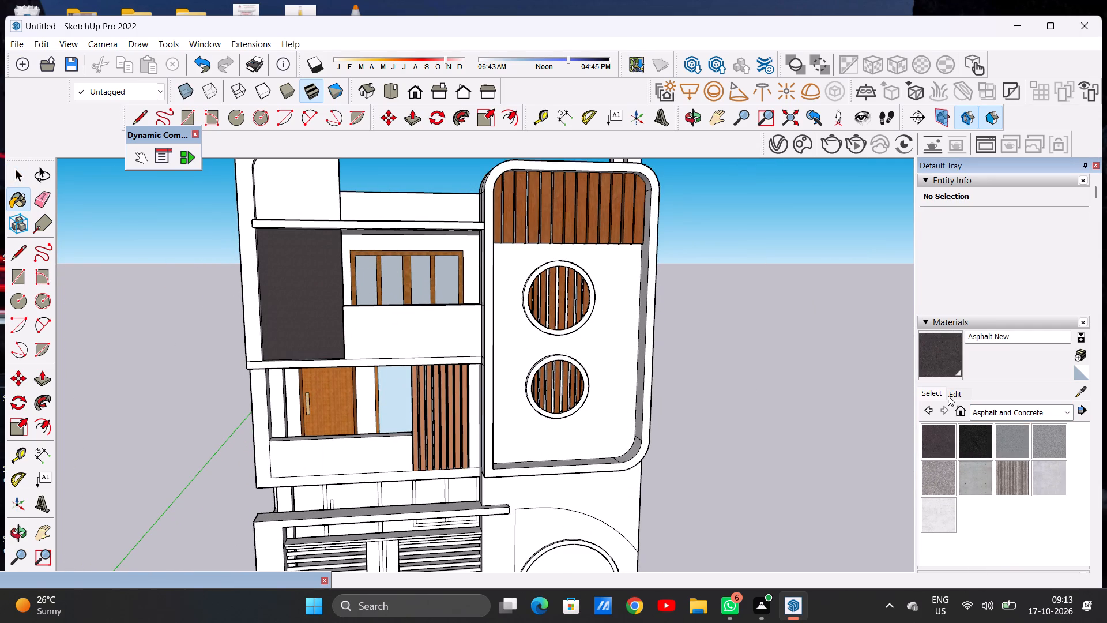
Lighten the Asphalt New material to a mid-dark grey by raising its brightness.
left_click(948, 396)
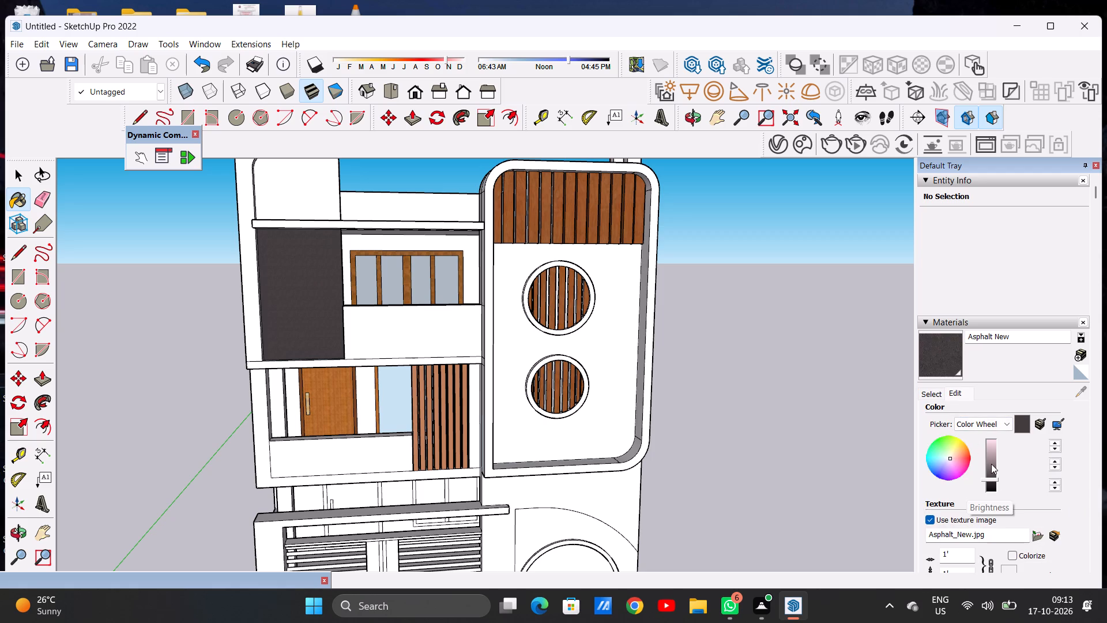
left_click(991, 464)
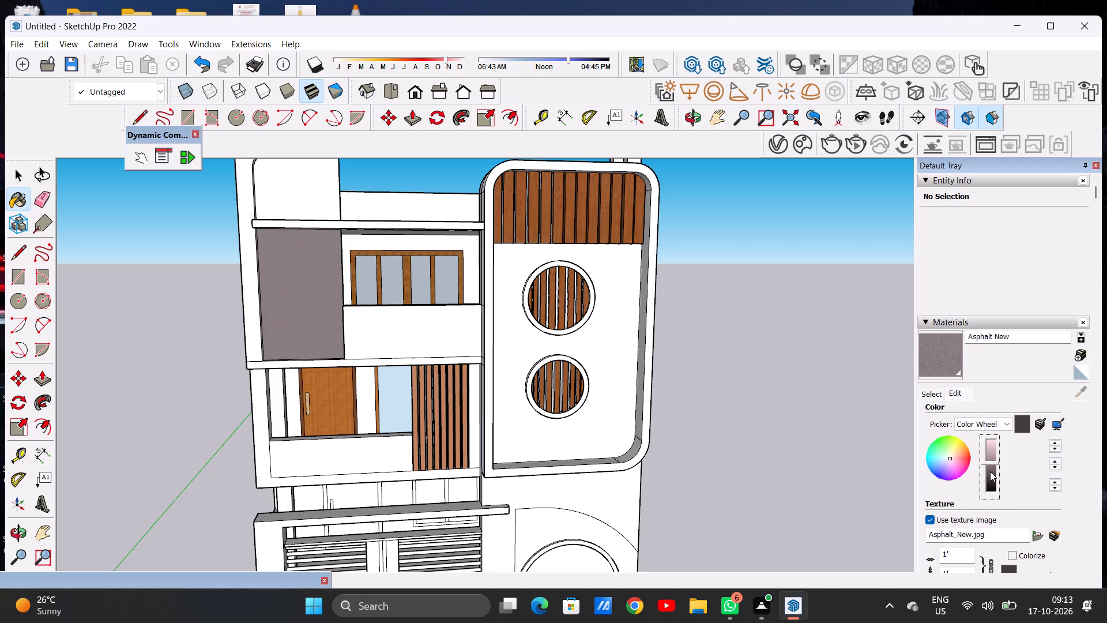
left_click(990, 471)
Paint the terrace-level wall panel above the second-floor asphalt panel with the lightened Asphalt New.
scroll(517, 448, "down", 3)
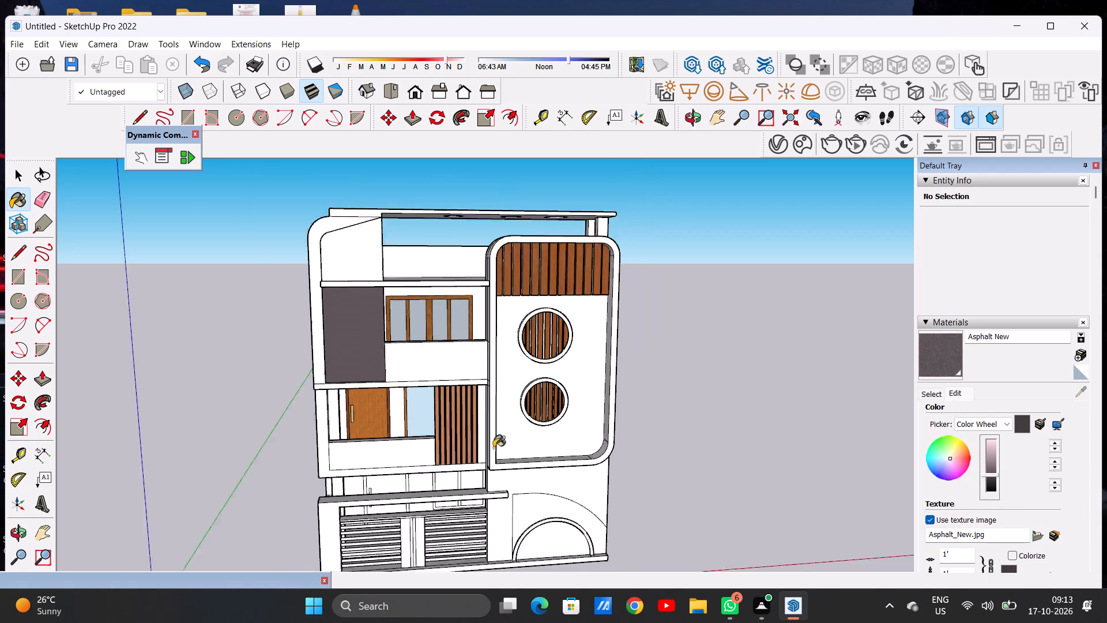
scroll(494, 448, "down", 3)
middle_click_drag(479, 404, 369, 426)
scroll(379, 290, "up", 7)
left_click(379, 288)
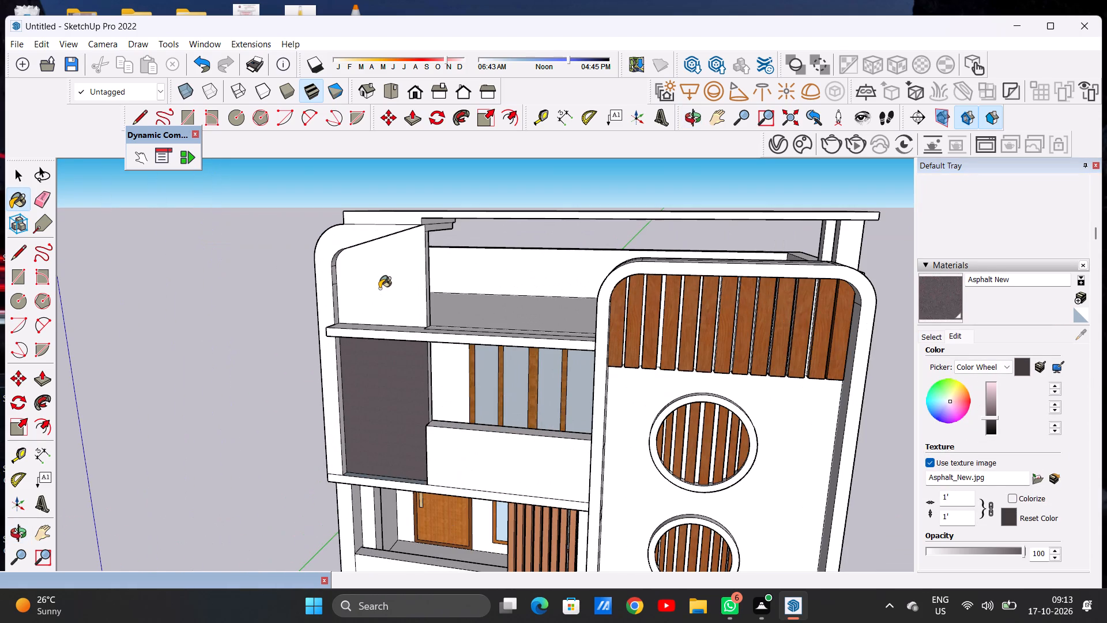
Paint the narrow side edge of the second-floor asphalt wall panel with Asphalt New.
scroll(400, 308, "up", 20)
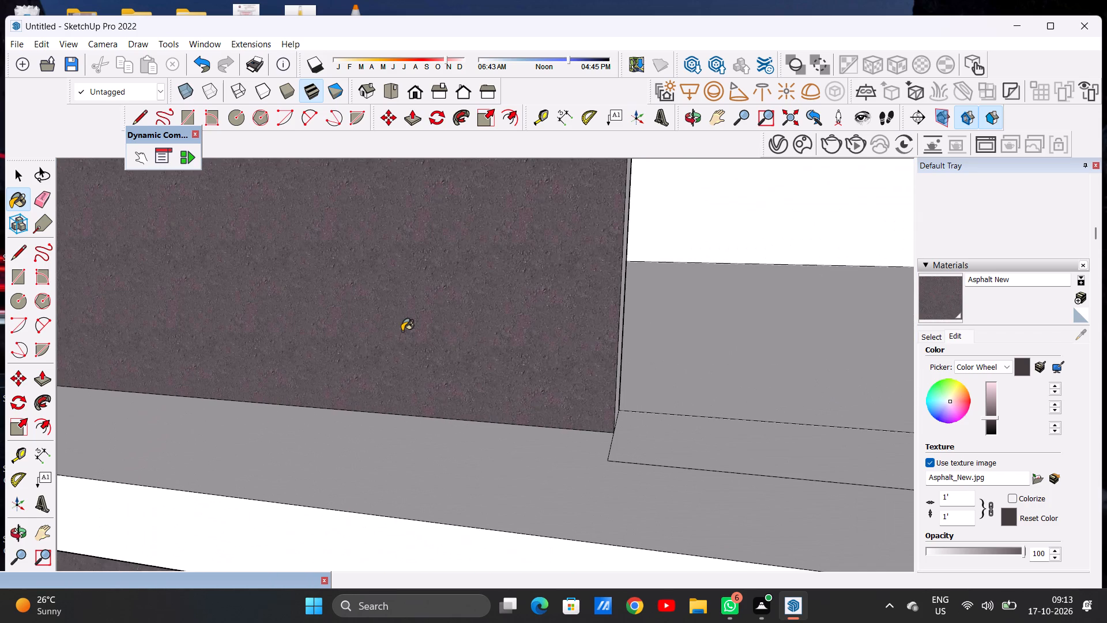
scroll(405, 336, "down", 2)
scroll(406, 339, "up", 1)
scroll(406, 339, "down", 19)
scroll(393, 337, "down", 9)
middle_click_drag(438, 405, 419, 402)
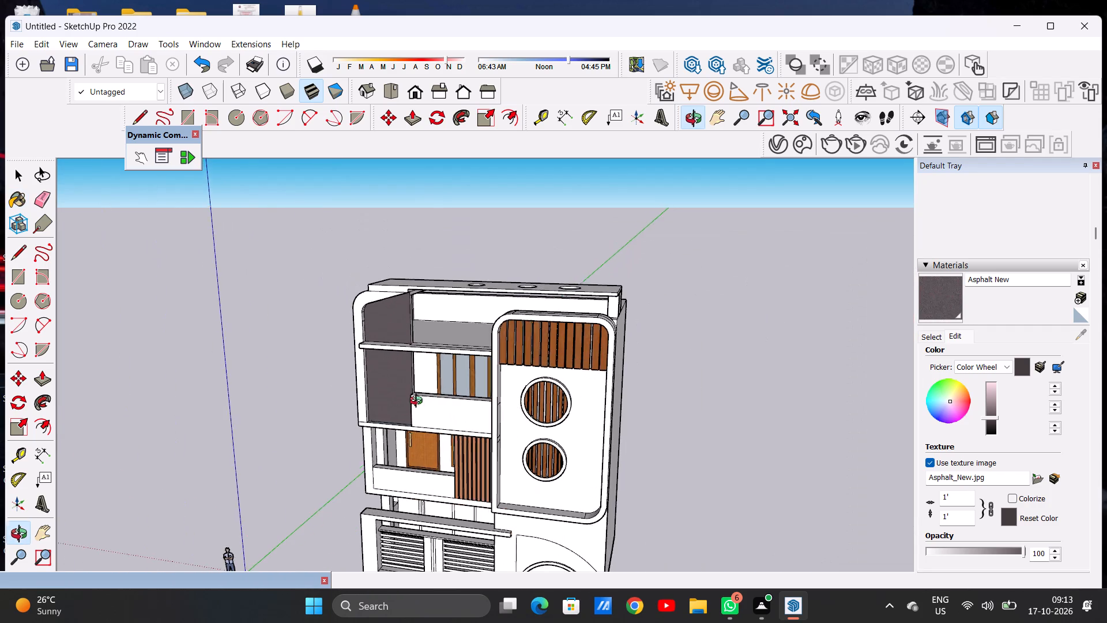
middle_click_drag(419, 402, 347, 401)
scroll(417, 366, "up", 9)
scroll(418, 353, "down", 1)
scroll(418, 353, "up", 12)
left_click(424, 348)
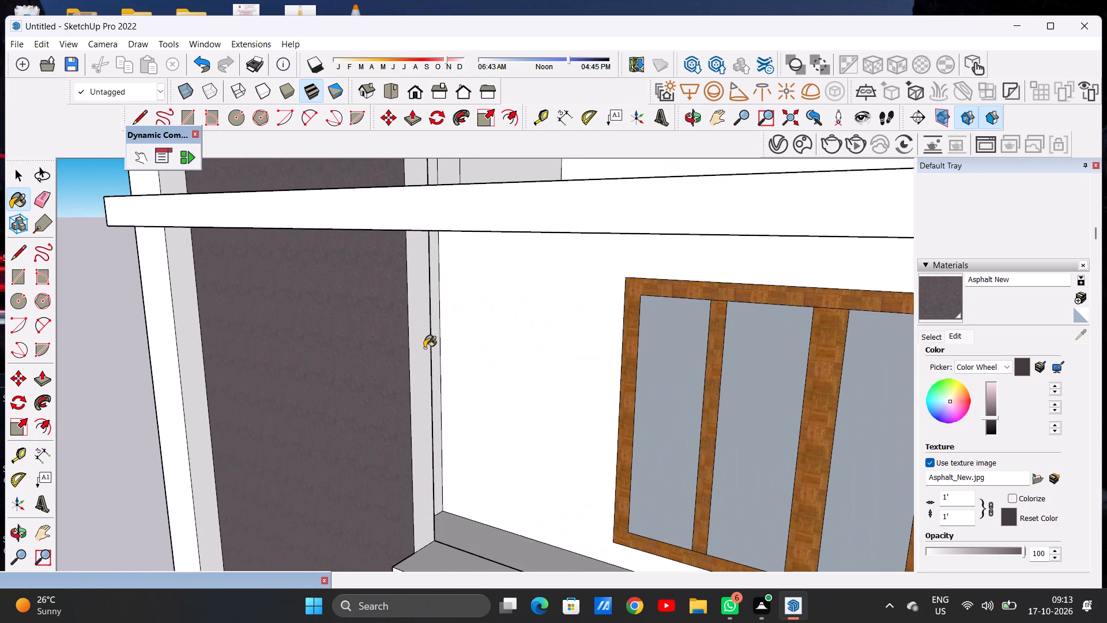
Paint the narrow side edge of the terrace-level asphalt wall panel with Asphalt New.
scroll(398, 384, "down", 14)
scroll(399, 270, "up", 12)
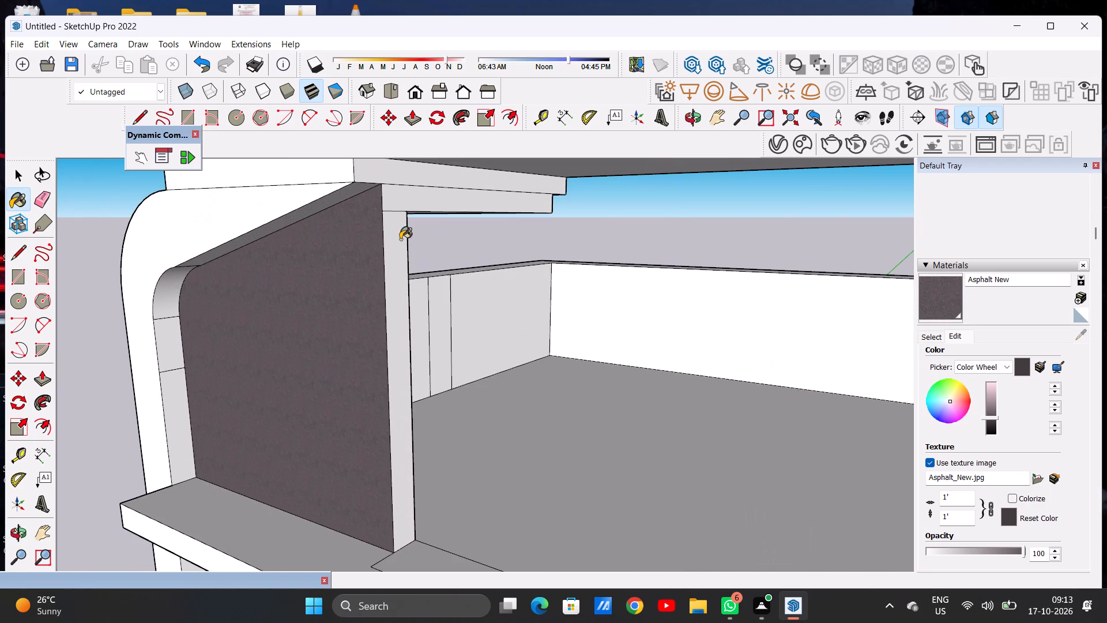
left_click(400, 237)
scroll(368, 329, "down", 16)
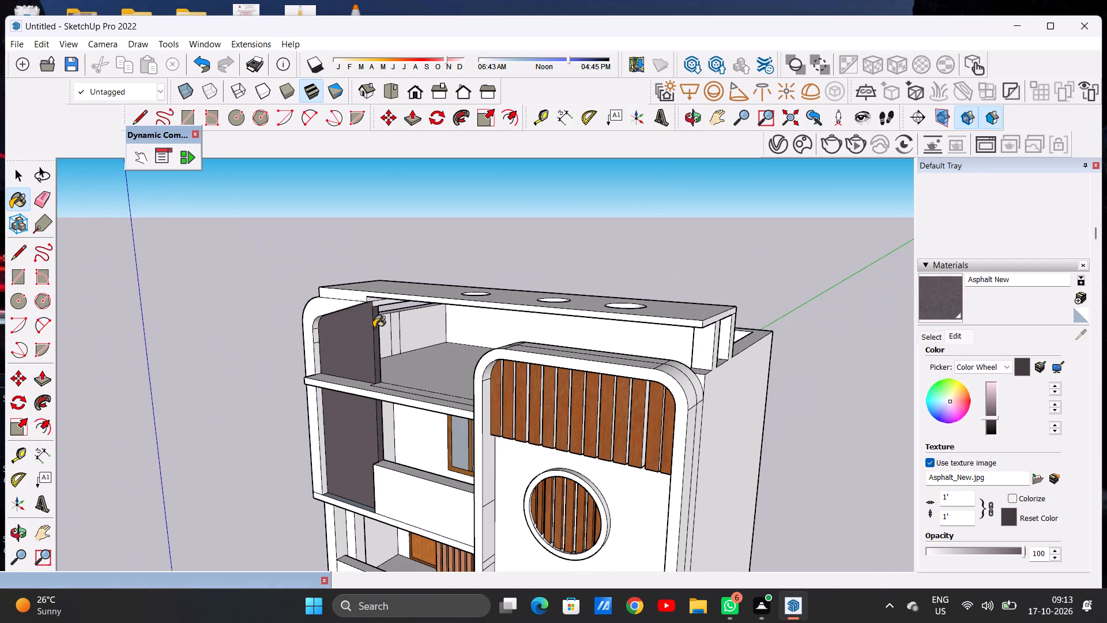
scroll(362, 324, "down", 7)
middle_click_drag(312, 406, 490, 409)
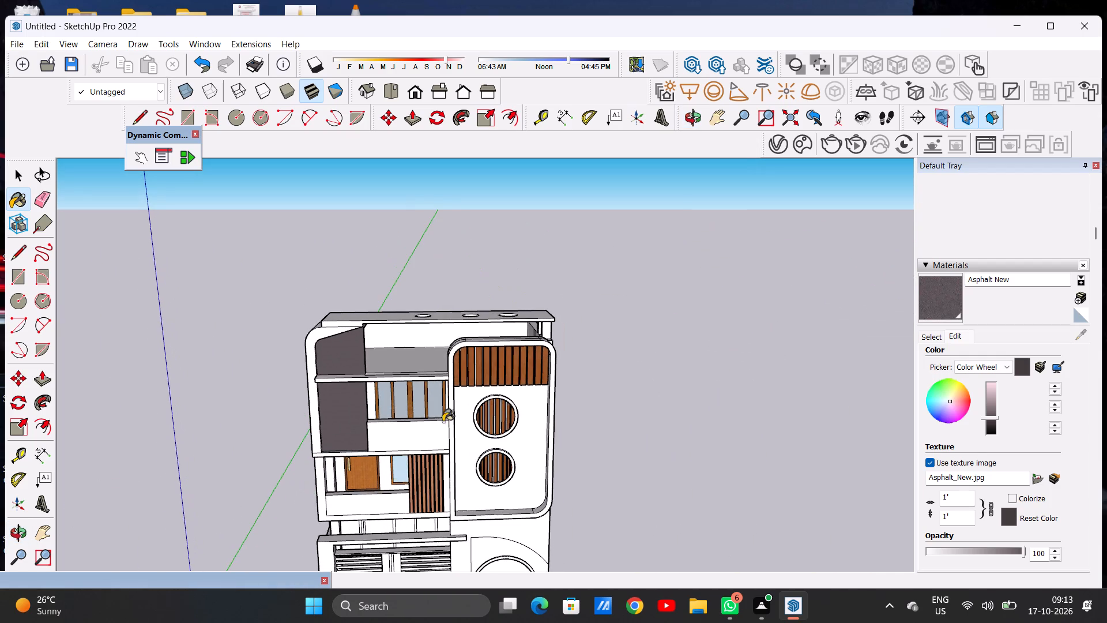
scroll(377, 394, "down", 7)
scroll(367, 458, "up", 1)
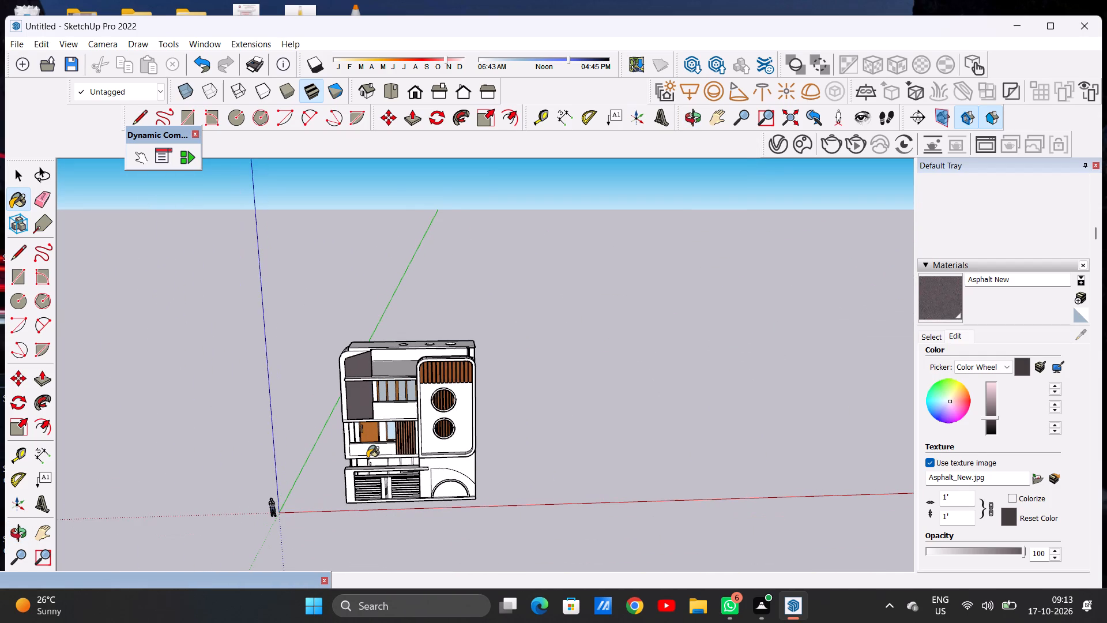
key("space")
Paint the ground-floor entrance door's panel and frame with Wood Cherry Original from the Wood collection.
scroll(337, 414, "up", 6)
scroll(371, 384, "down", 6)
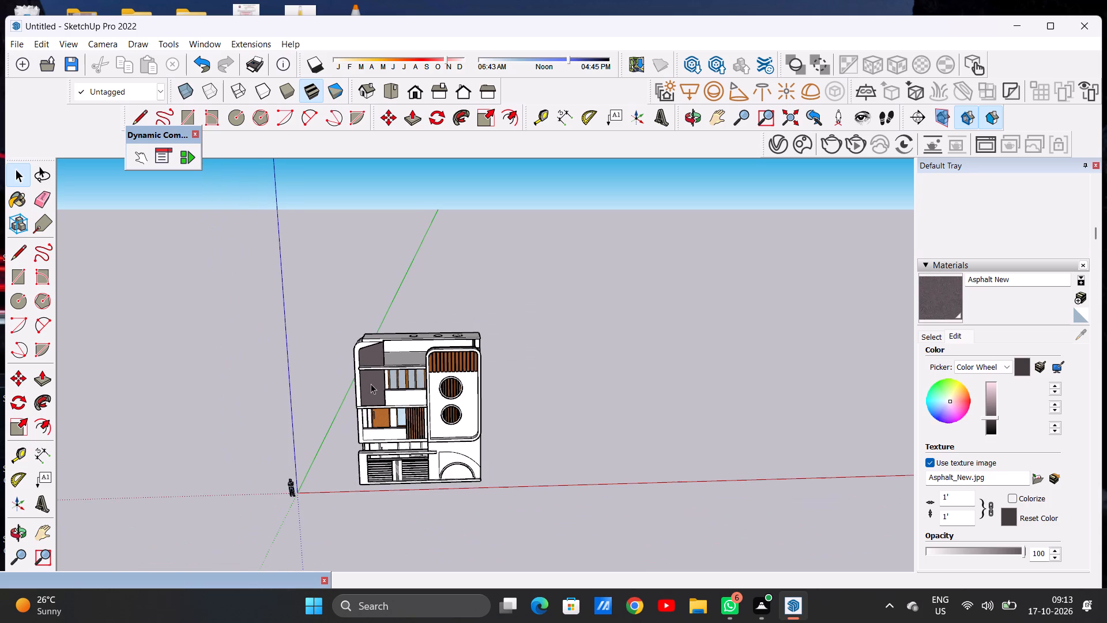
scroll(371, 384, "down", 2)
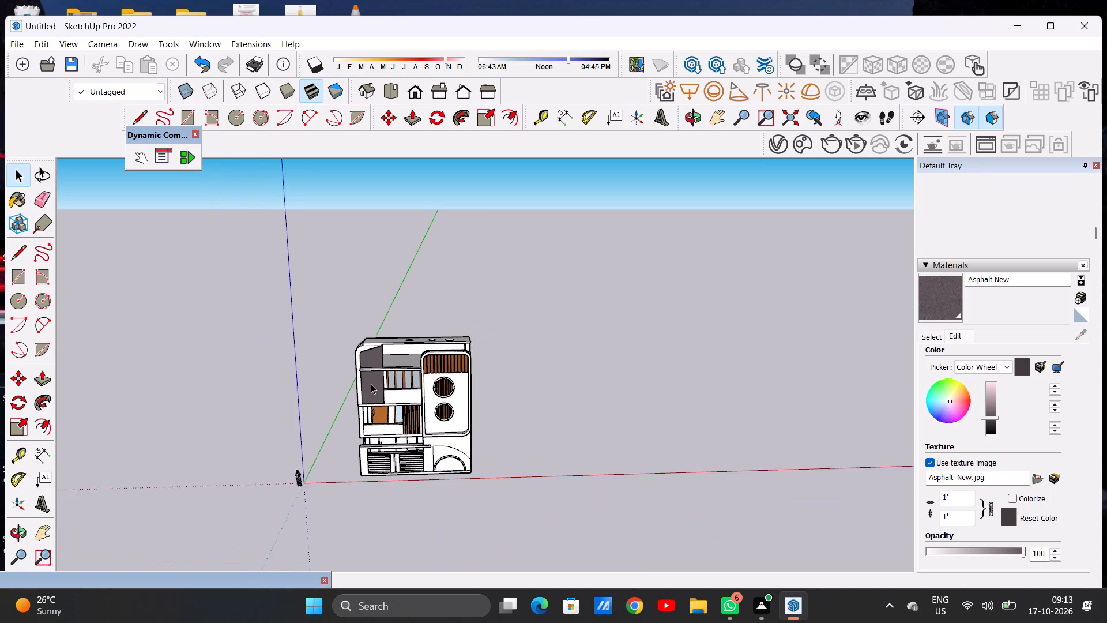
scroll(371, 384, "down", 1)
scroll(384, 445, "up", 20)
scroll(384, 445, "up", 2)
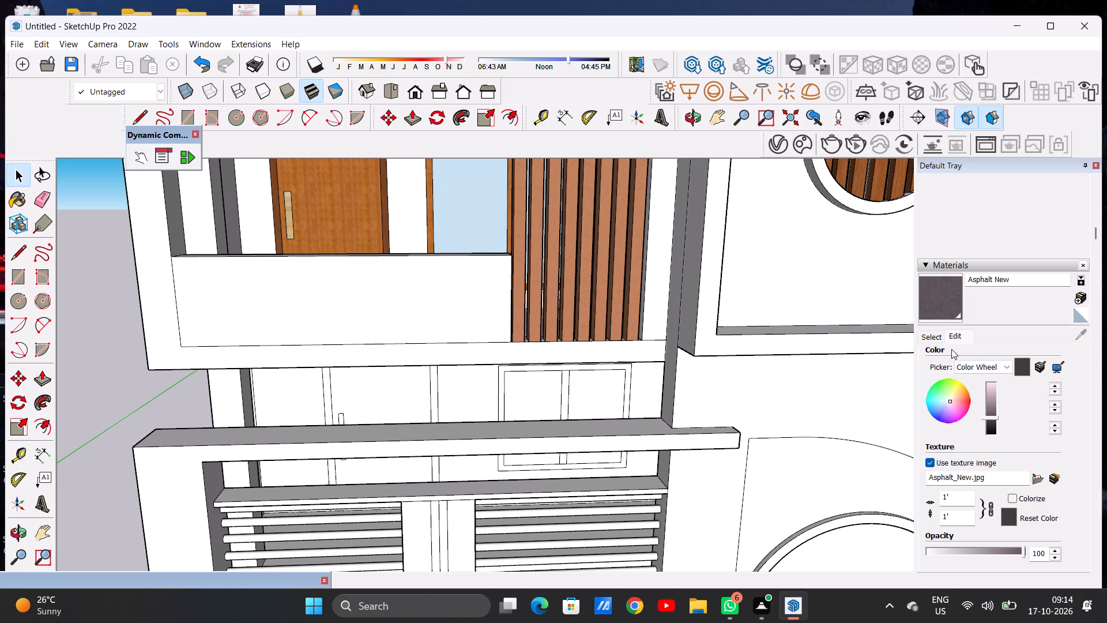
left_click(931, 339)
left_click(984, 352)
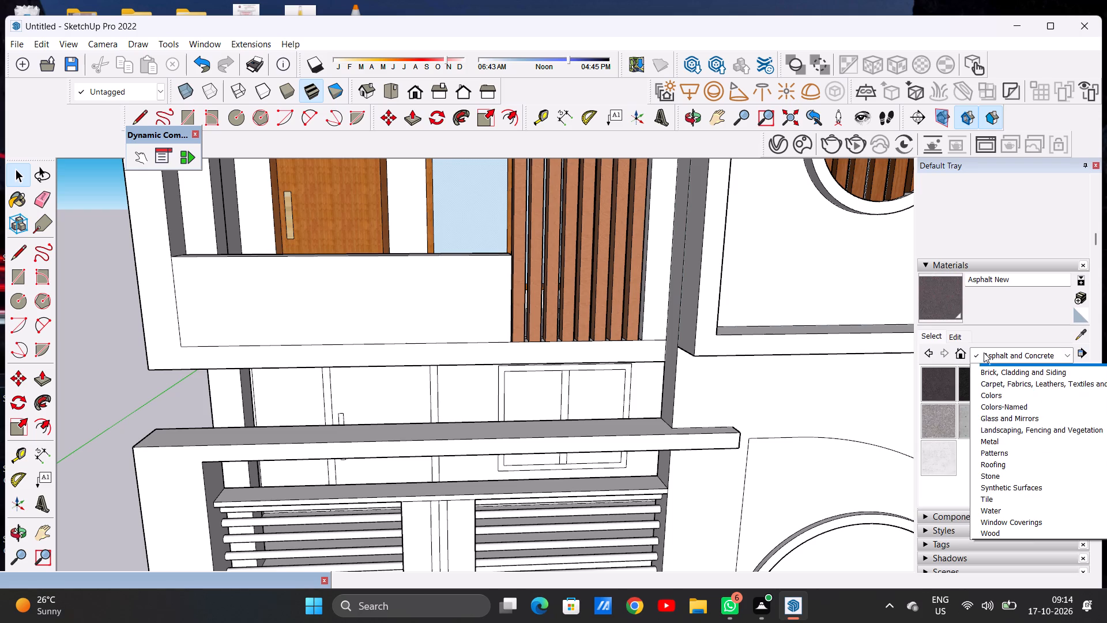
left_click(995, 539)
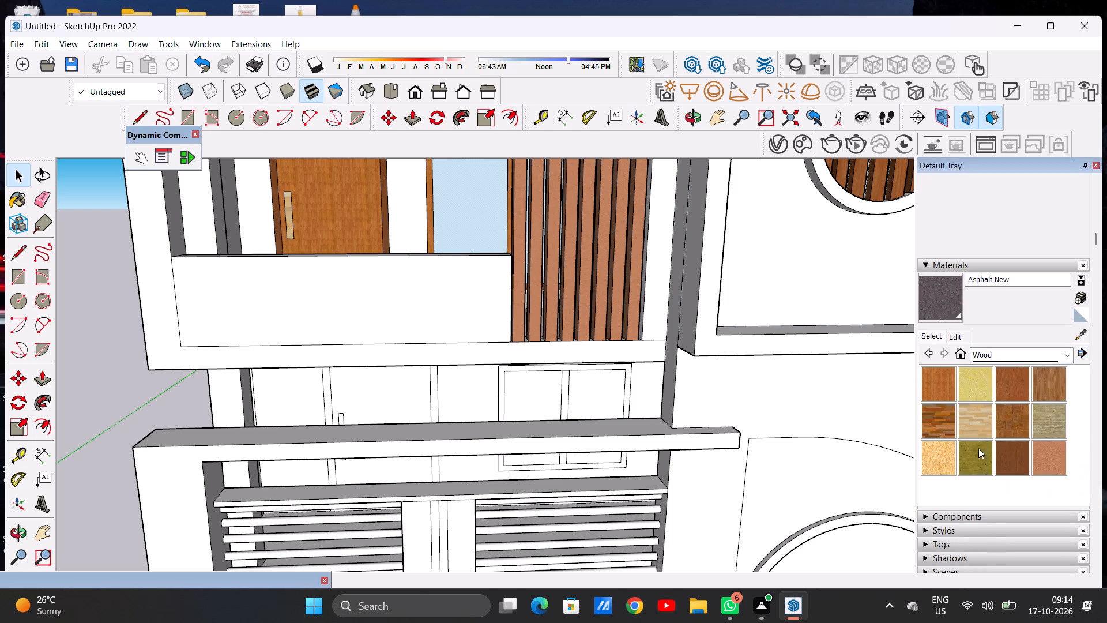
left_click(1002, 447)
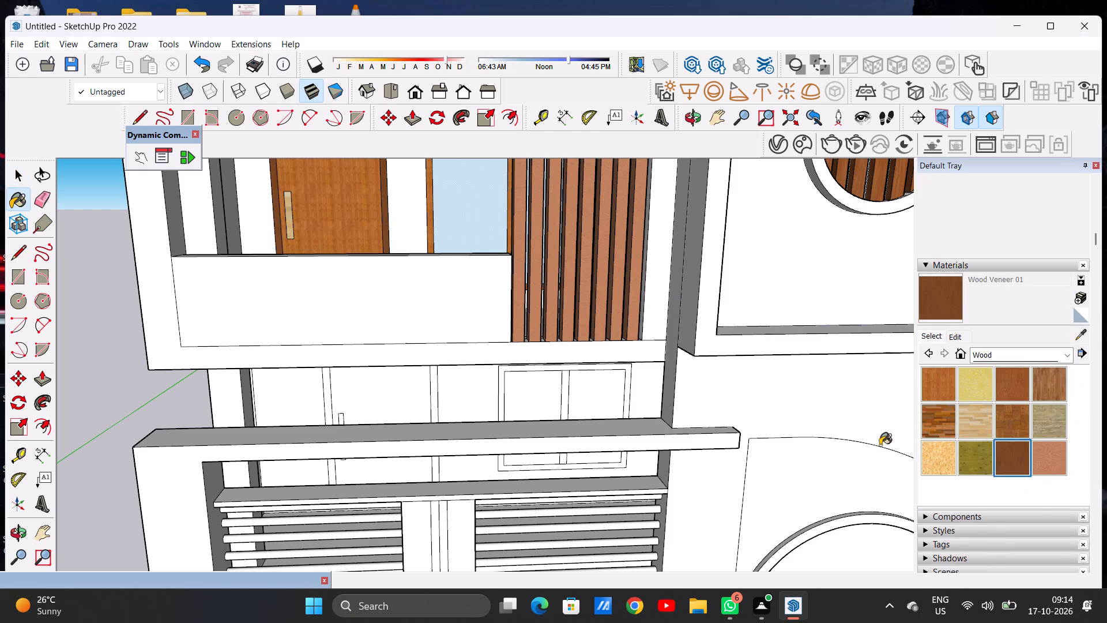
left_click(1048, 453)
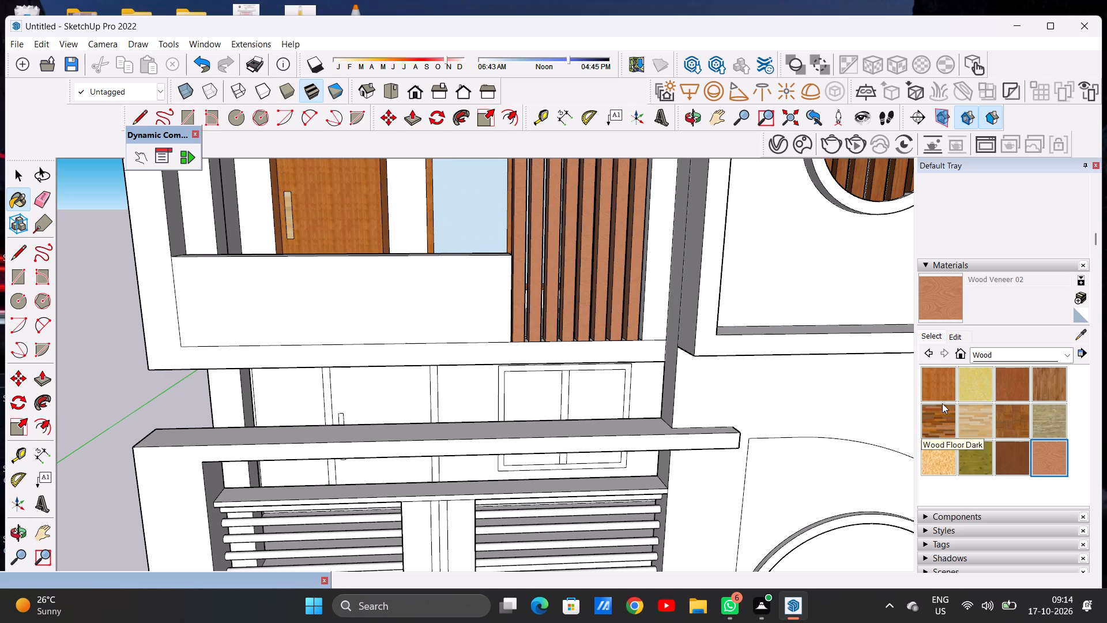
left_click(1010, 378)
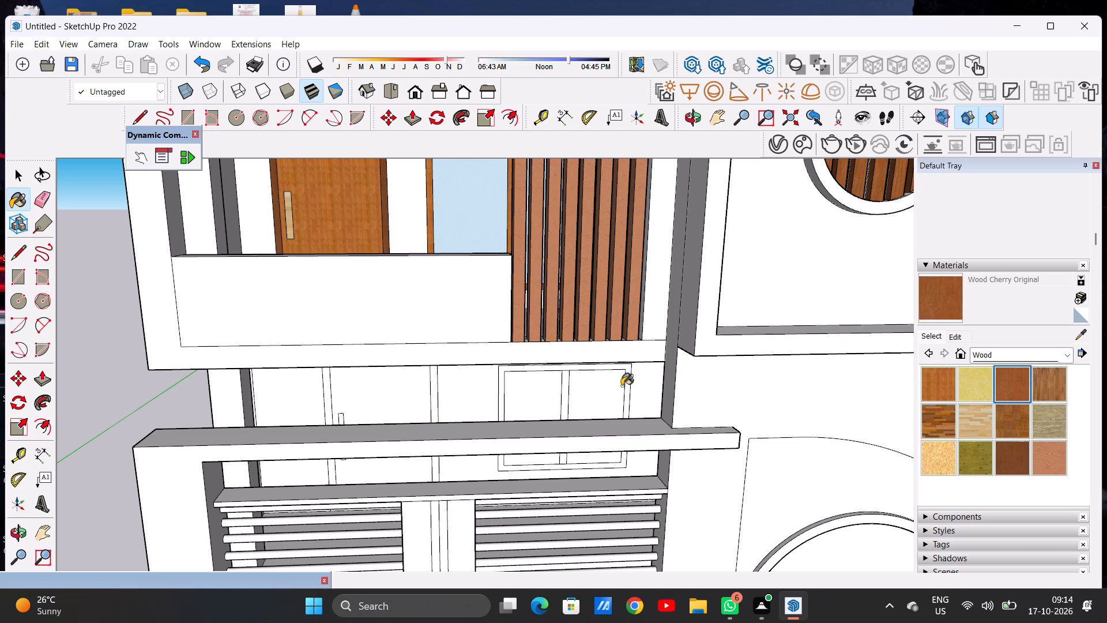
scroll(375, 381, "up", 7)
left_click(387, 396)
left_click(495, 380)
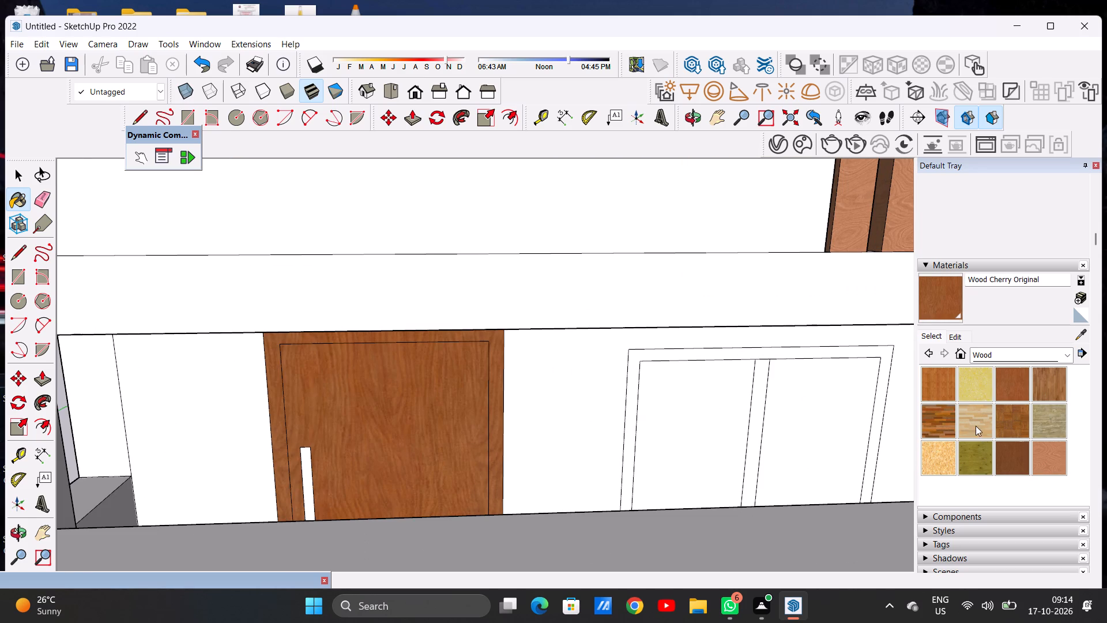
Paint the ground-floor window's outer frame and centre mullion with Wood Veneer 01.
left_click(1006, 455)
left_click(647, 359)
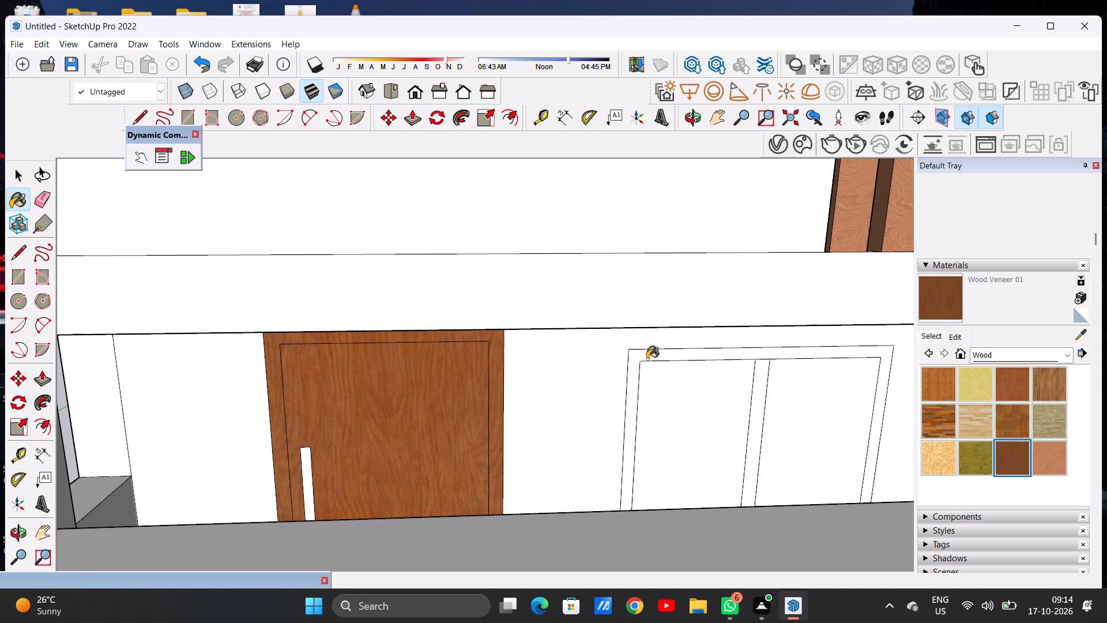
left_click(762, 371)
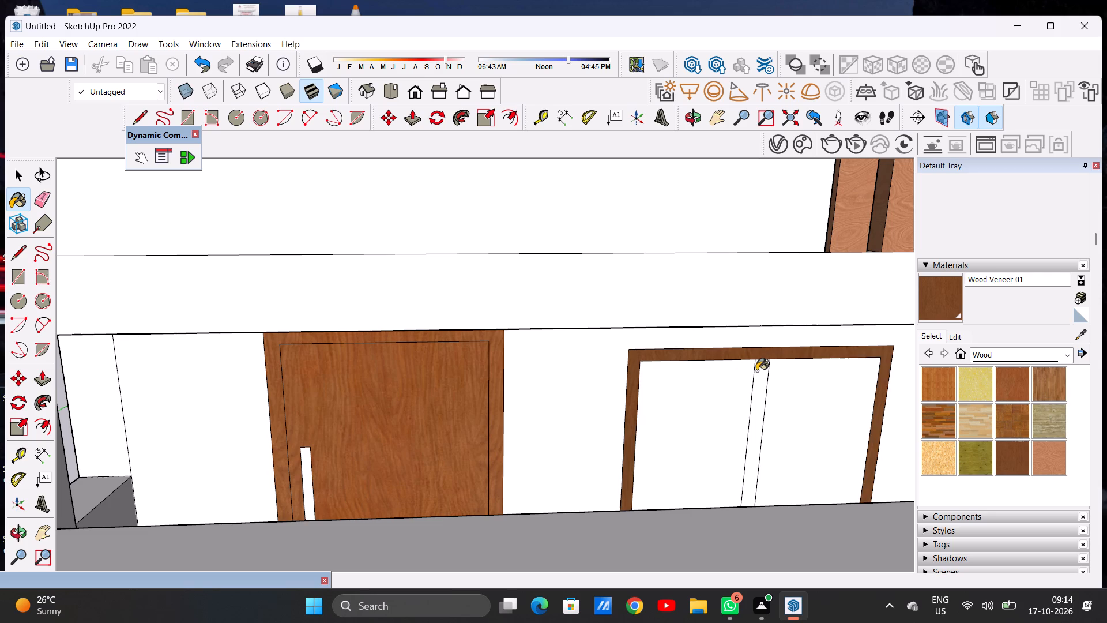
Paint the ground-floor entrance door's handle with Wood Floor Light.
left_click(974, 421)
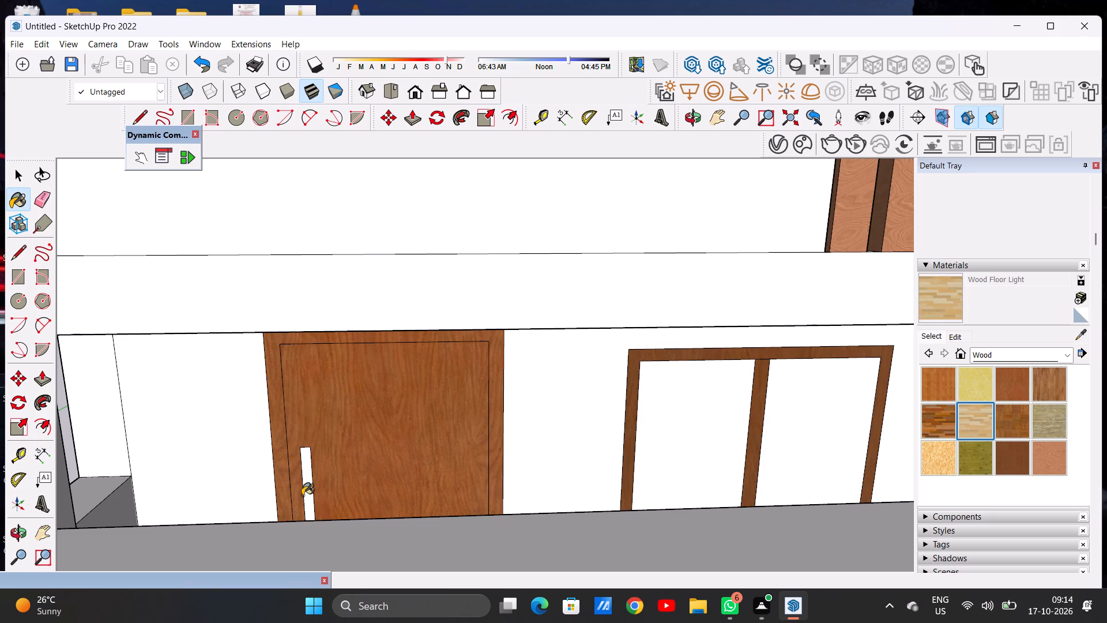
left_click(305, 463)
Paint both panes of the ground-floor window with Translucent Glass Safety from the Glass and Mirrors collection.
scroll(242, 442, "down", 2)
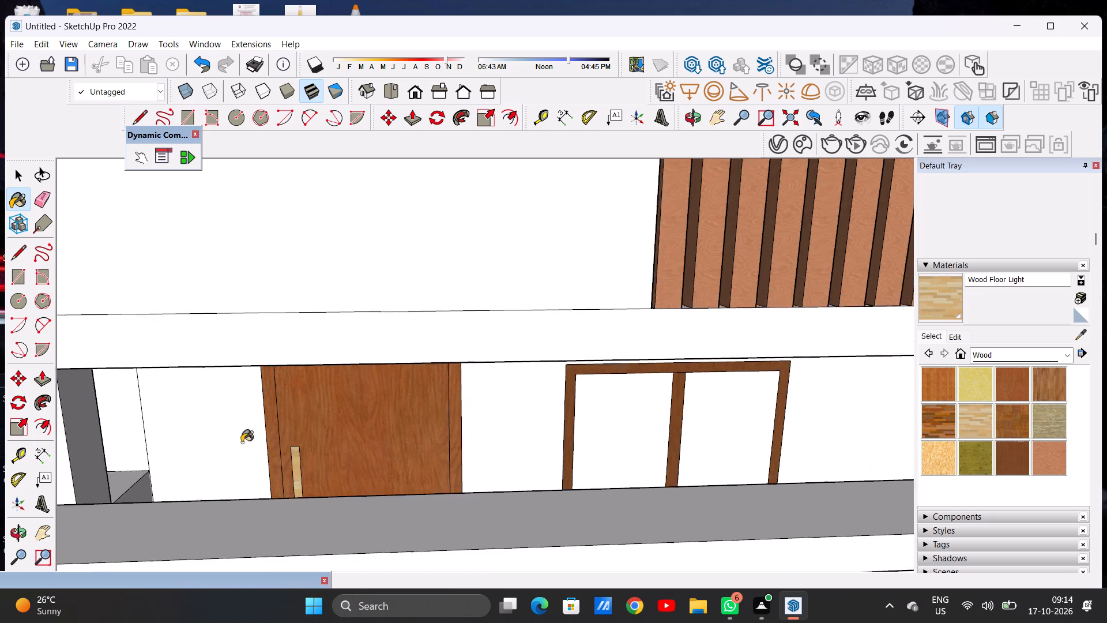
scroll(242, 442, "down", 3)
scroll(666, 419, "up", 2)
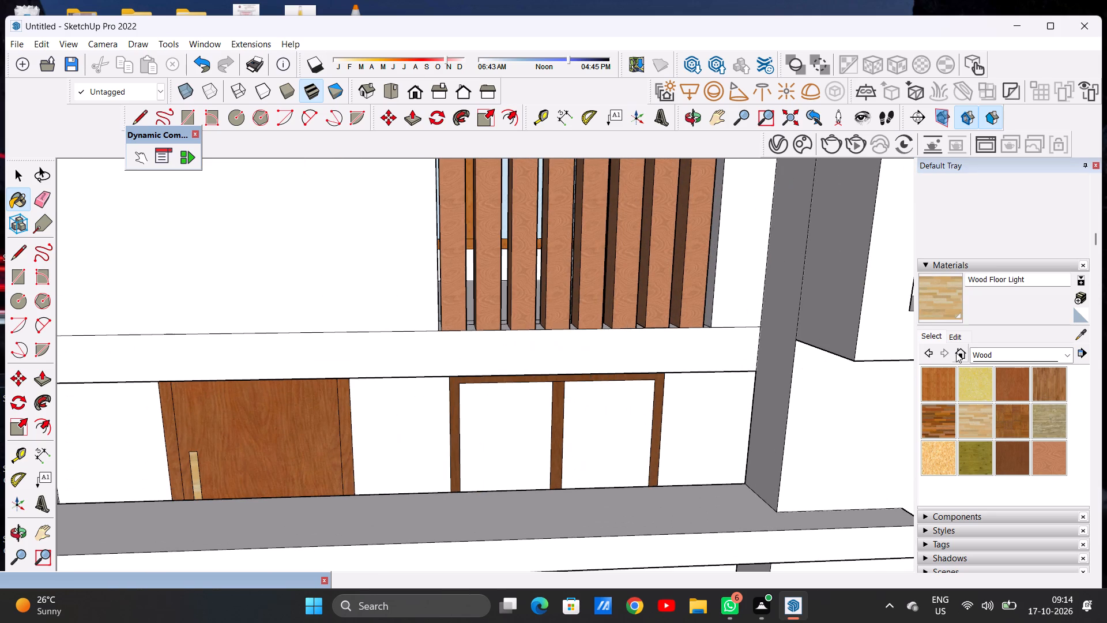
left_click(983, 356)
left_click(1011, 424)
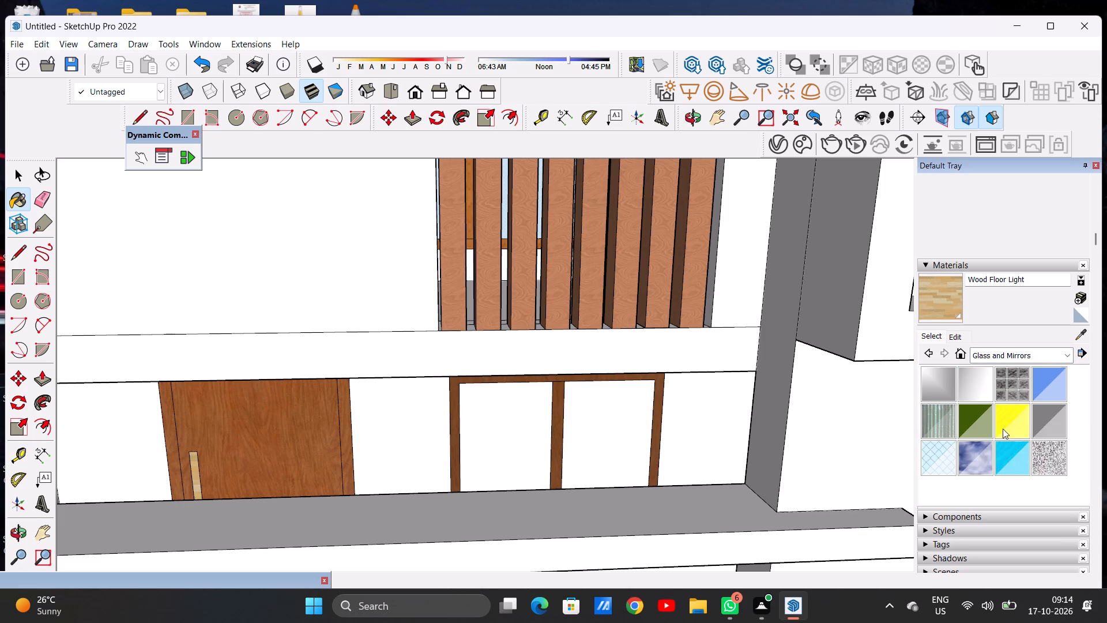
left_click(943, 455)
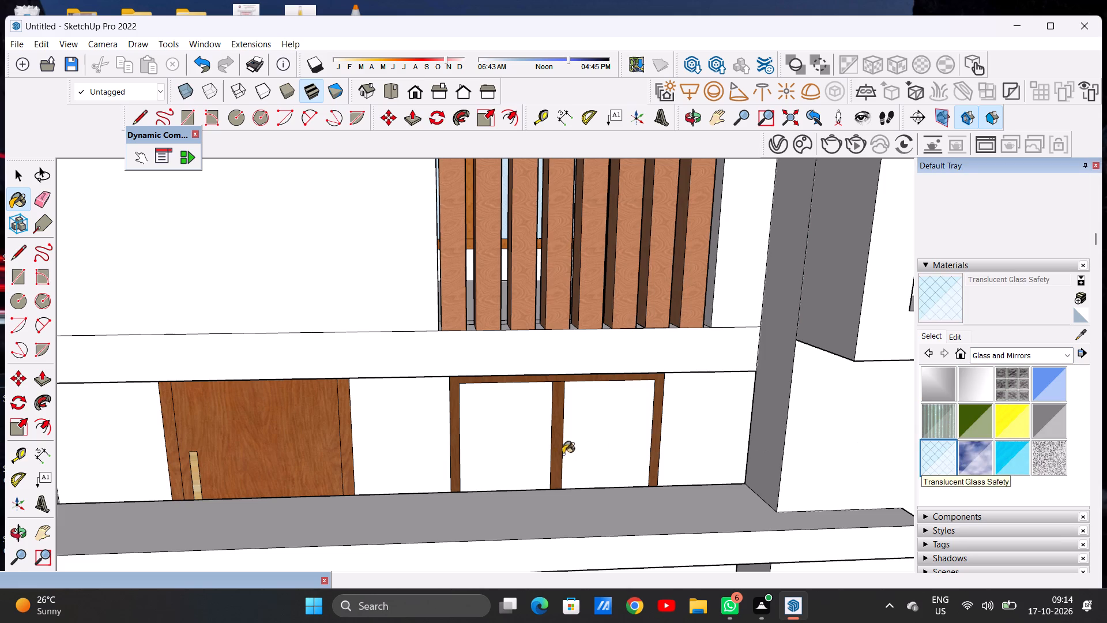
left_click(590, 438)
left_click(509, 437)
key("space")
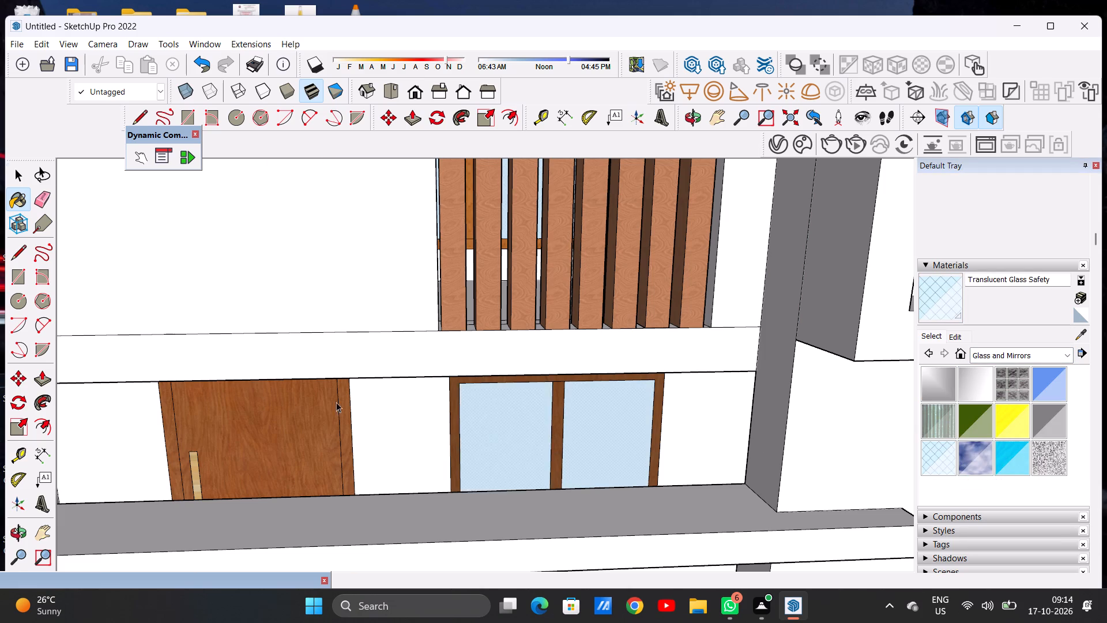
Examine the whole villa from the front and both sides to review the applied materials.
scroll(337, 402, "down", 19)
scroll(448, 392, "down", 2)
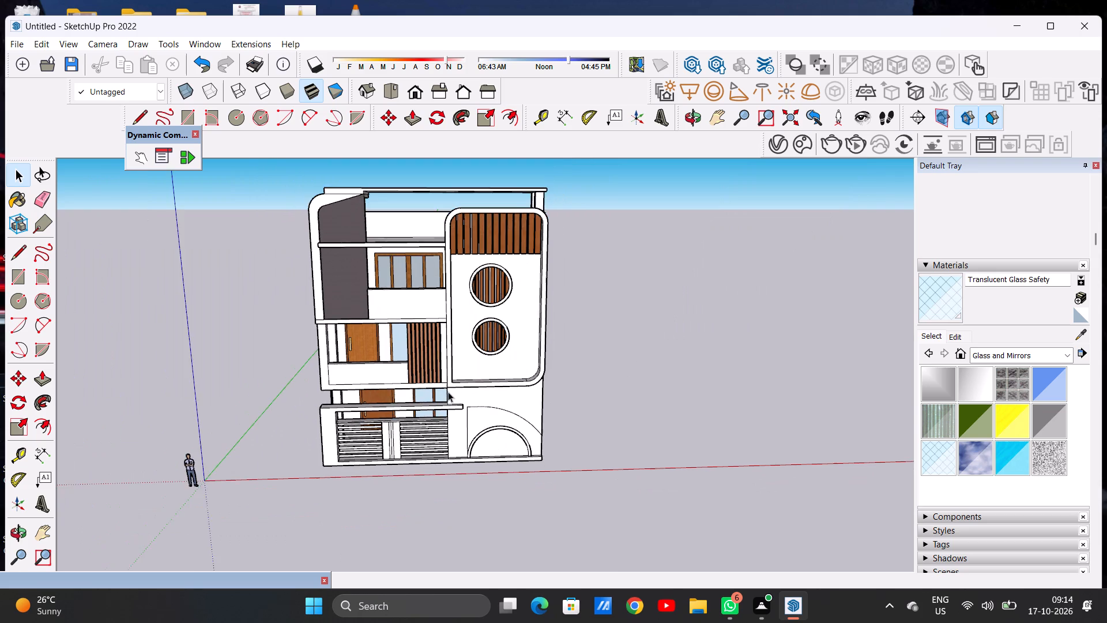
scroll(448, 392, "down", 3)
middle_click_drag(593, 350, 313, 362)
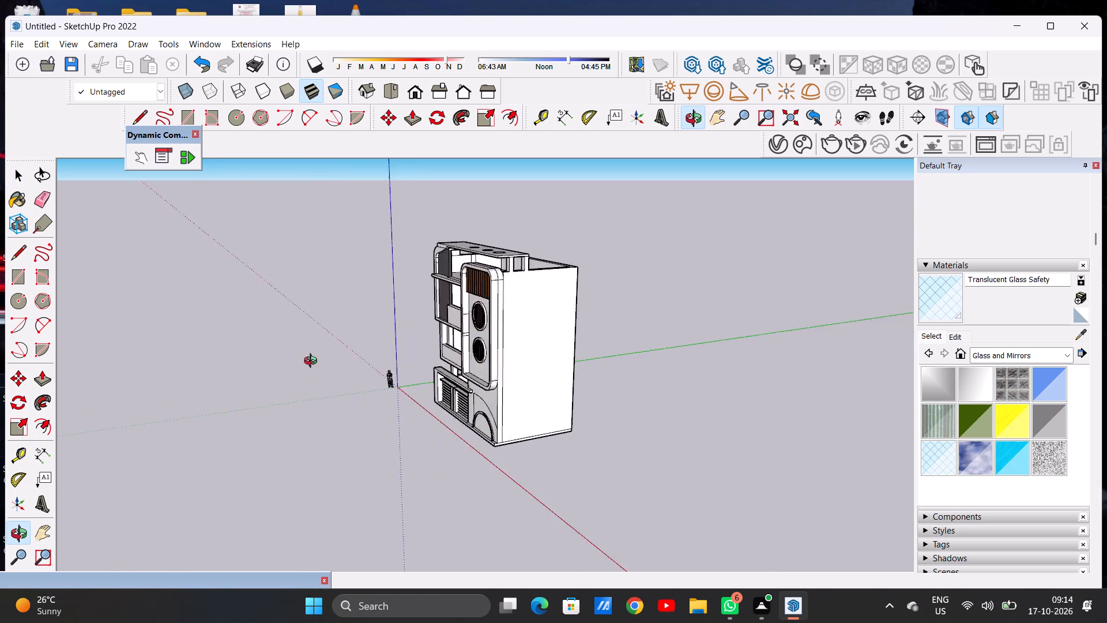
middle_click_drag(313, 362, 623, 339)
middle_click_drag(315, 385, 376, 365)
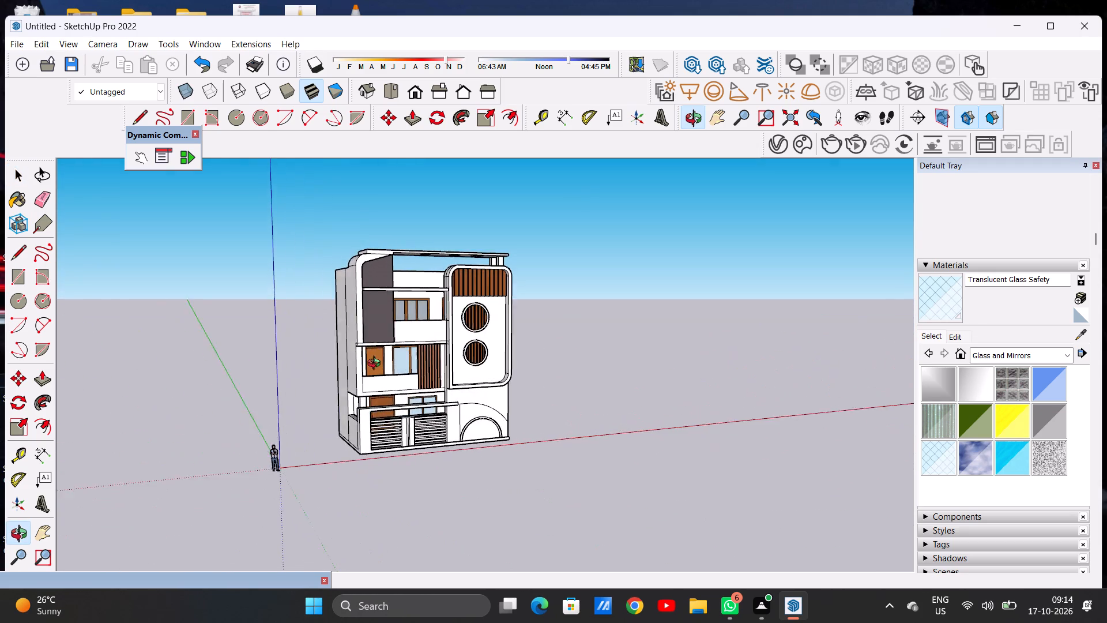
middle_click_drag(376, 365, 250, 374)
scroll(409, 325, "up", 5)
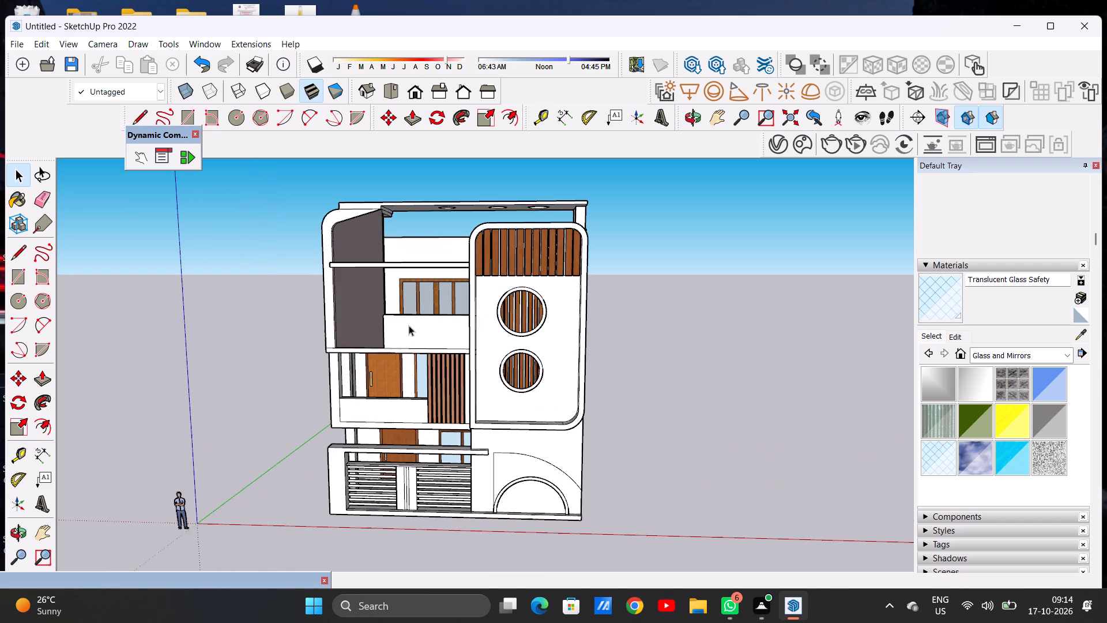
scroll(417, 351, "down", 4)
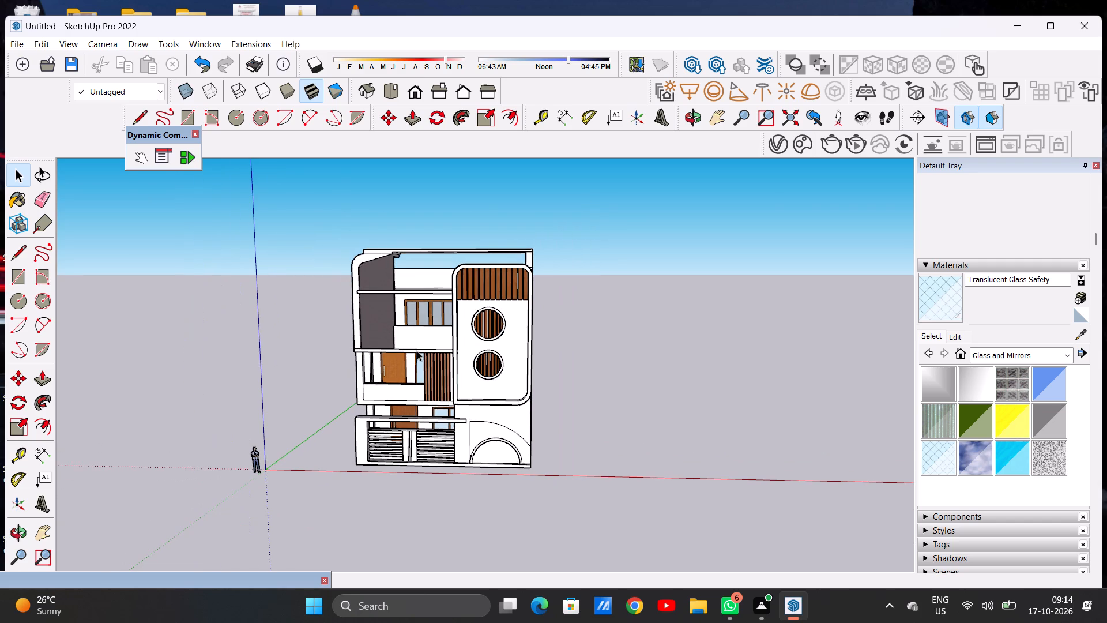
scroll(417, 351, "down", 4)
scroll(430, 380, "up", 6)
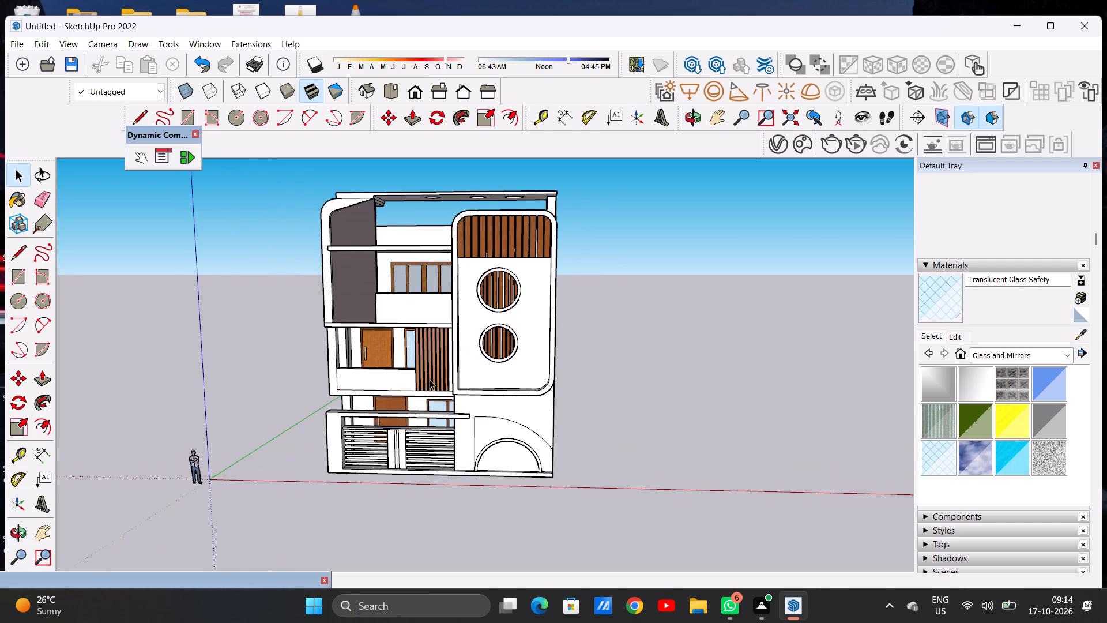
Paint the second-floor balcony parapet's front, top and inner faces with Translucent Glass Safety.
middle_click_drag(418, 376, 420, 391)
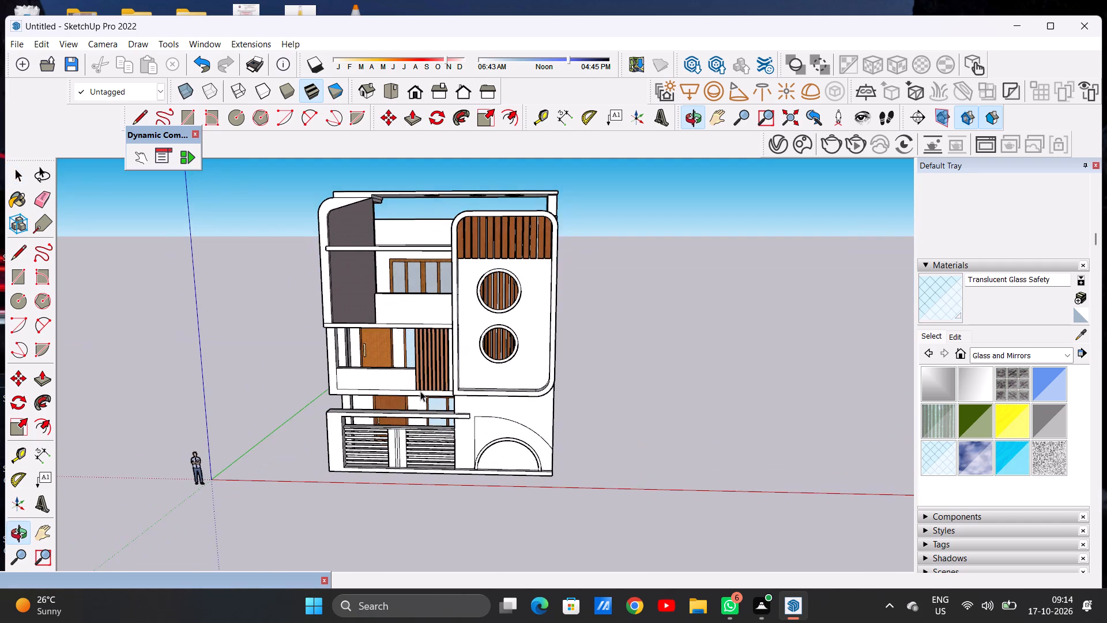
scroll(420, 391, "down", 4)
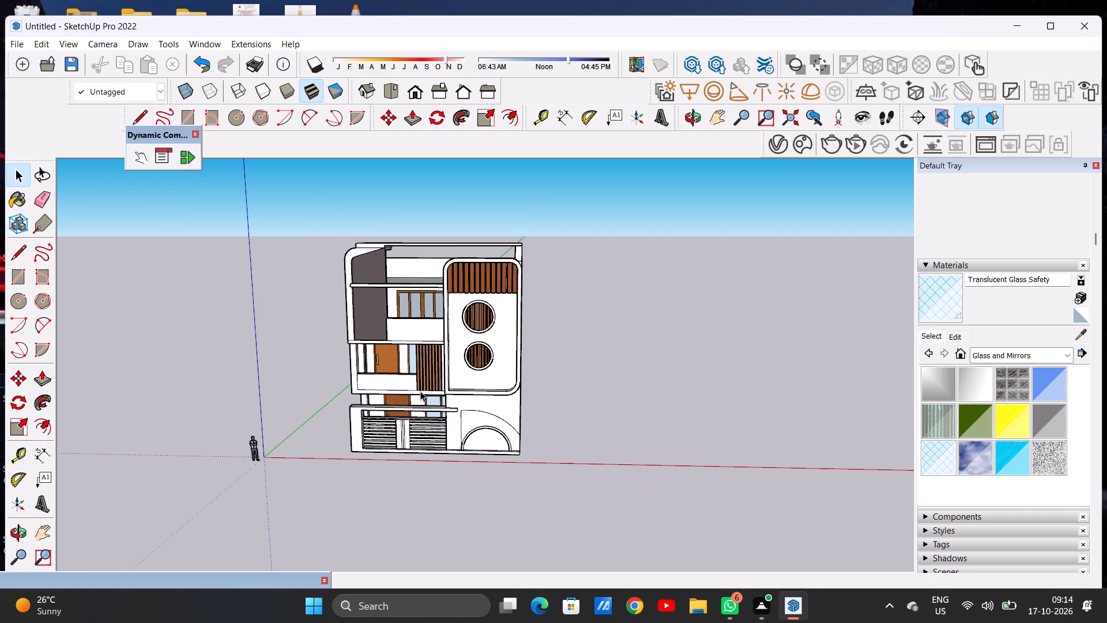
scroll(403, 328, "up", 11)
middle_click_drag(395, 321, 454, 309)
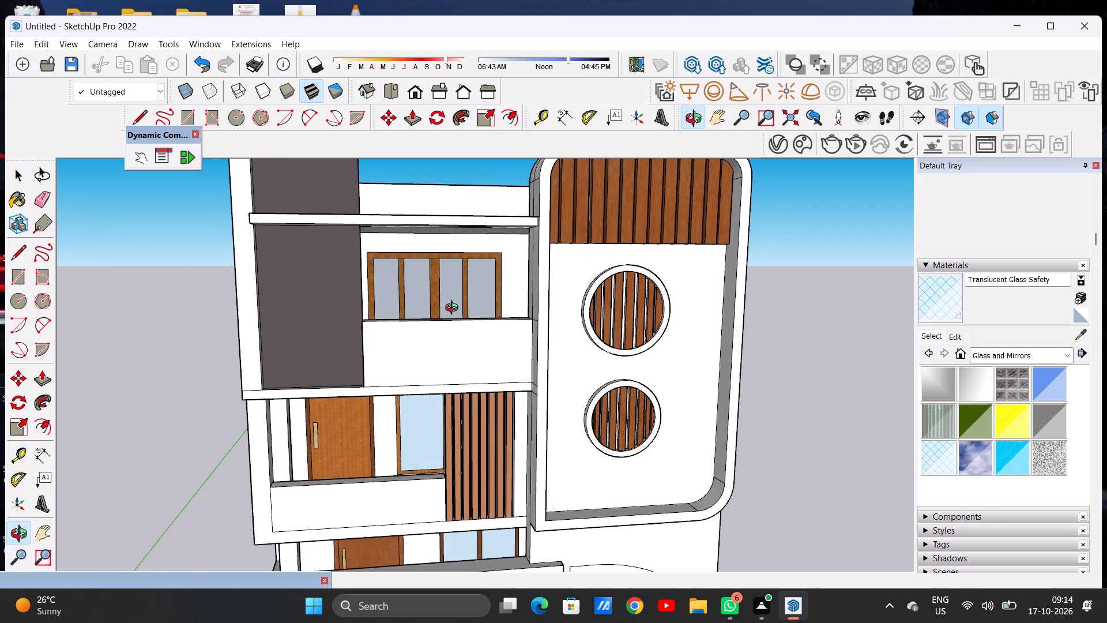
middle_click_drag(454, 309, 440, 337)
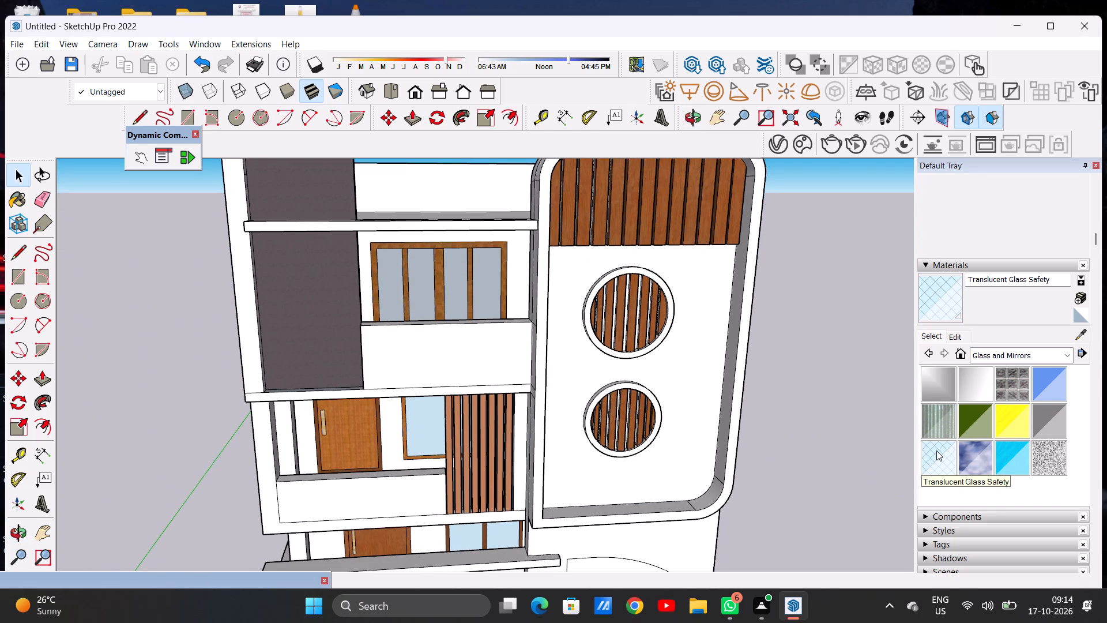
left_click(936, 451)
left_click(455, 358)
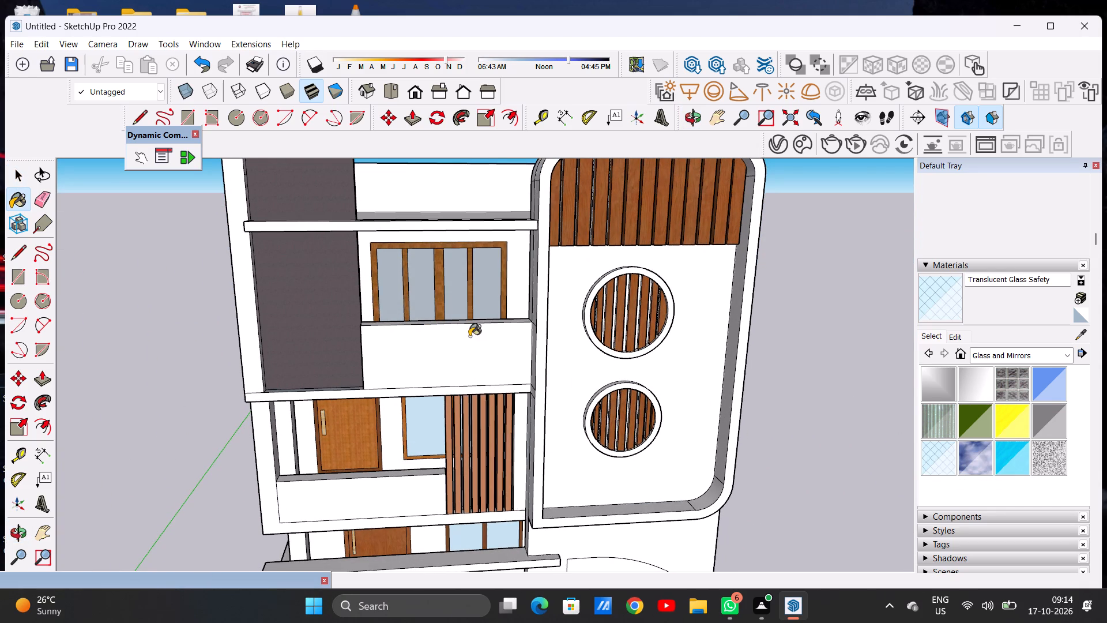
middle_click_drag(469, 336, 363, 431)
scroll(415, 331, "up", 12)
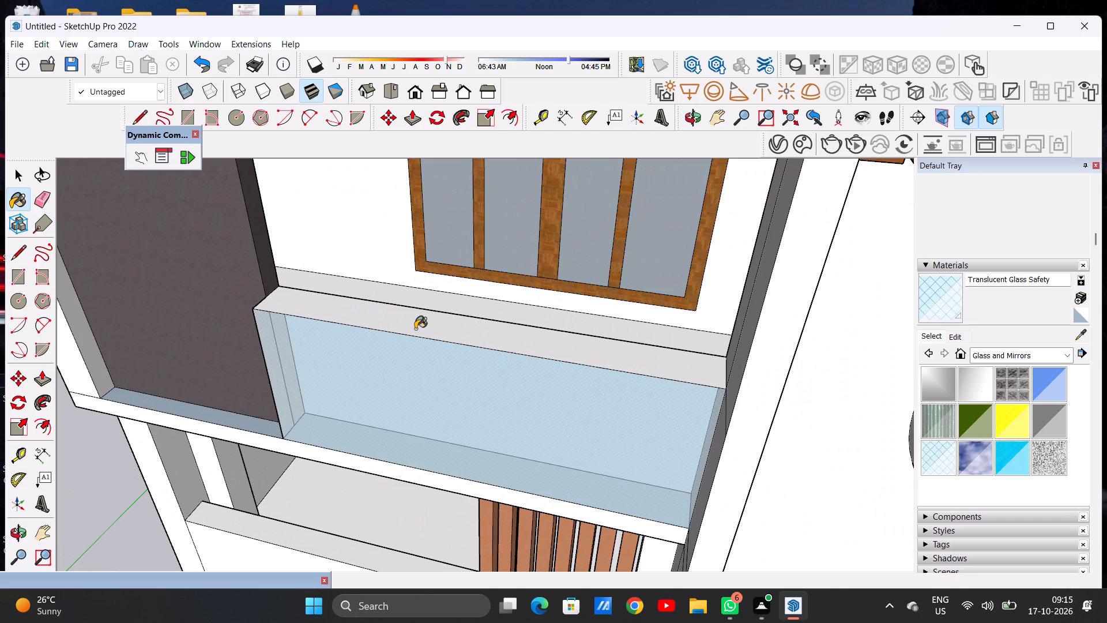
left_click(415, 329)
scroll(430, 345, "down", 7)
middle_click_drag(514, 309, 405, 326)
scroll(422, 309, "up", 5)
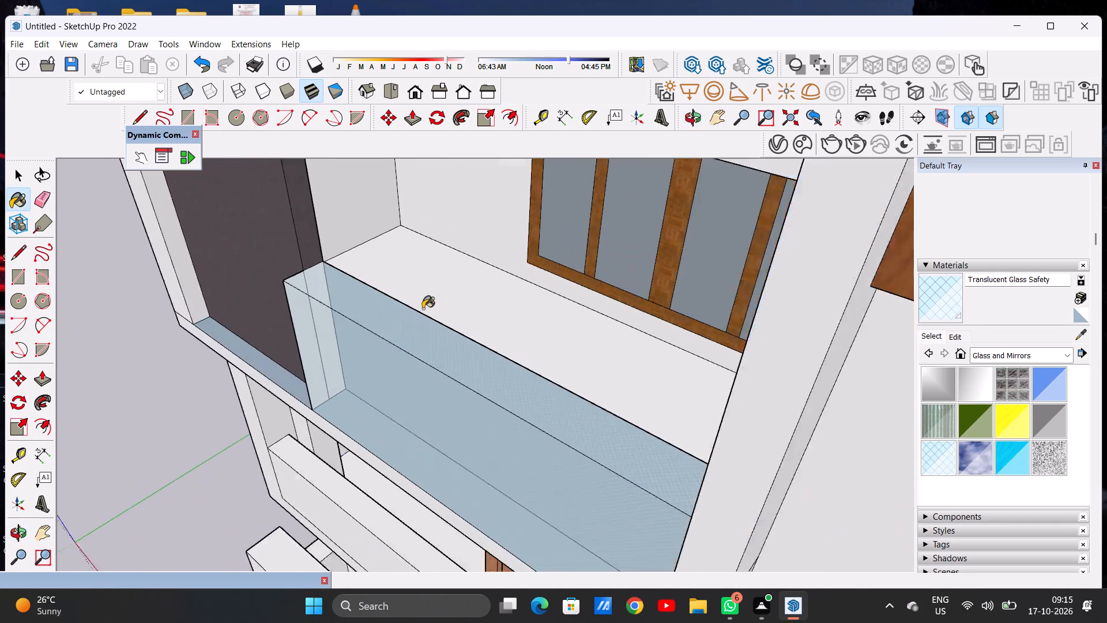
scroll(423, 309, "up", 8)
middle_click_drag(460, 317, 415, 326)
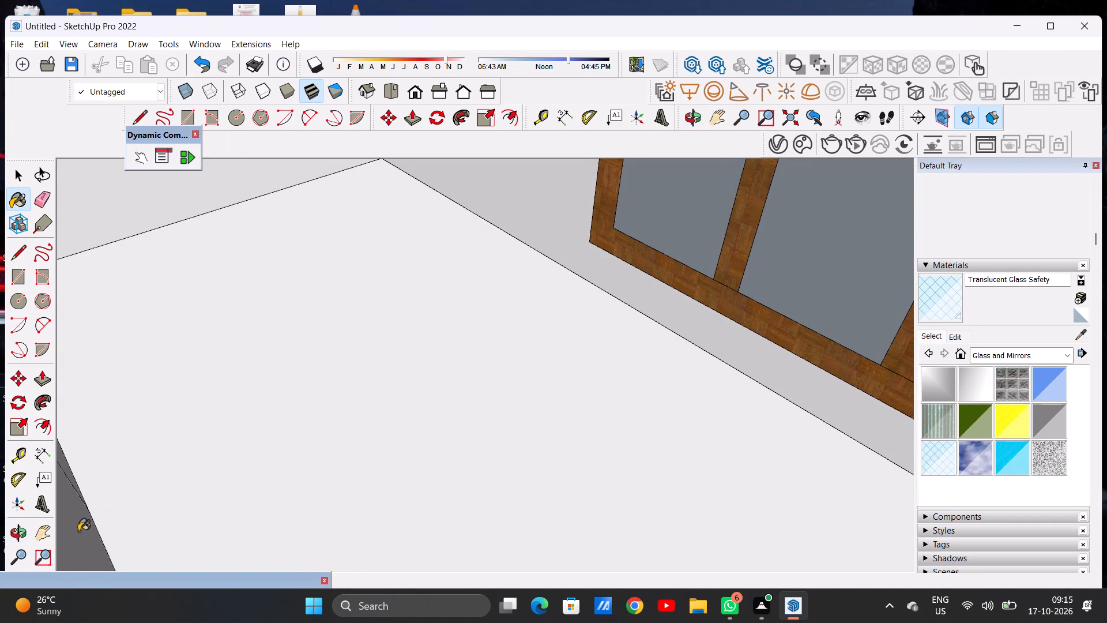
left_click(78, 531)
middle_click_drag(122, 504, 323, 371)
Paint the first-floor balcony parapet's front, top and inner faces with Translucent Glass Safety.
scroll(262, 406, "down", 12)
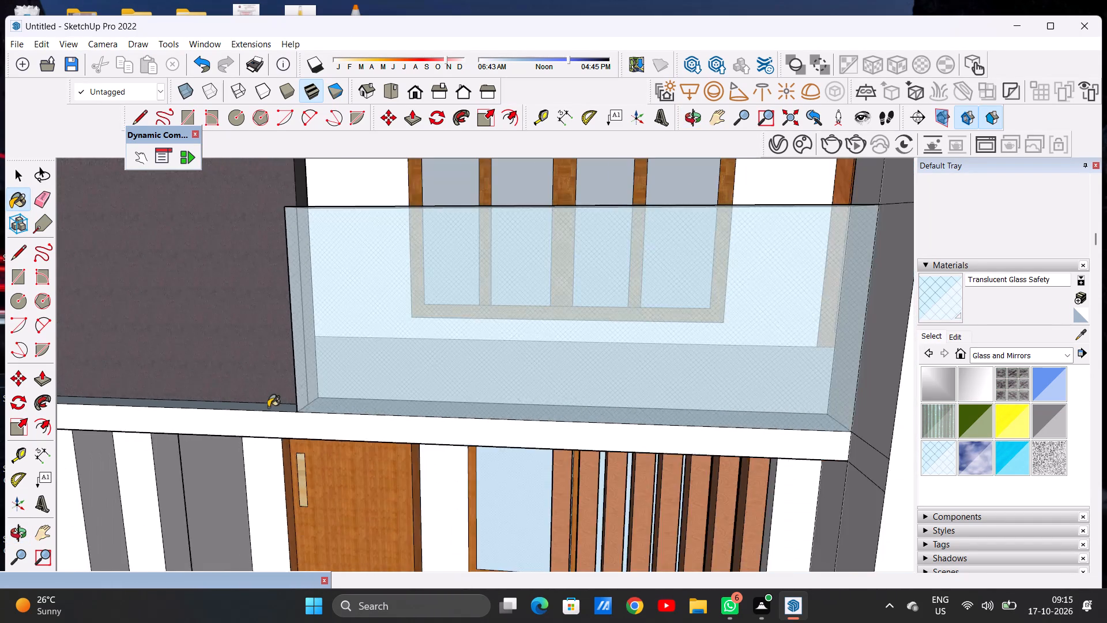
scroll(268, 407, "down", 20)
scroll(268, 407, "down", 2)
scroll(338, 429, "up", 4)
scroll(296, 459, "up", 13)
left_click(296, 459)
middle_click_drag(341, 363, 297, 429)
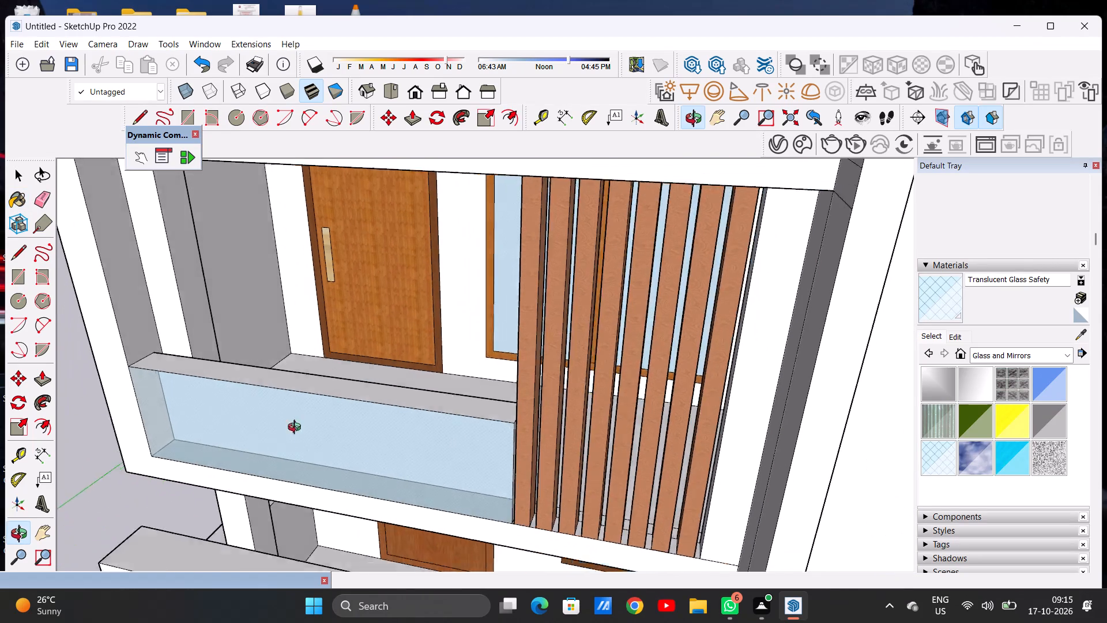
middle_click_drag(297, 429, 279, 445)
left_click(304, 381)
middle_click_drag(361, 328, 304, 359)
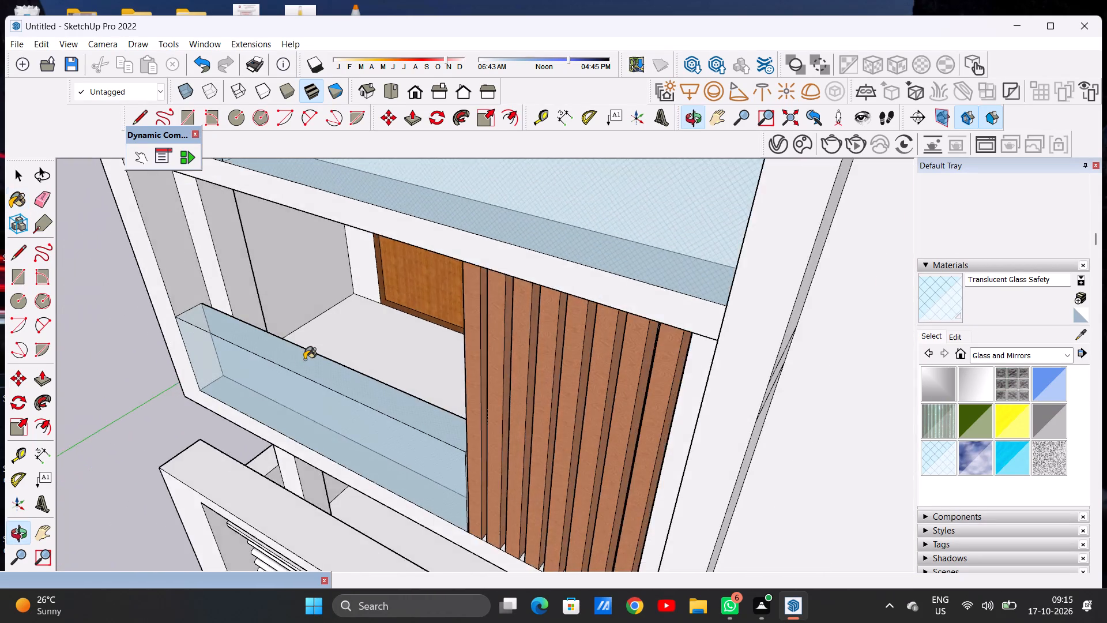
scroll(304, 359, "up", 13)
middle_click_drag(372, 340, 346, 362)
scroll(318, 369, "down", 5)
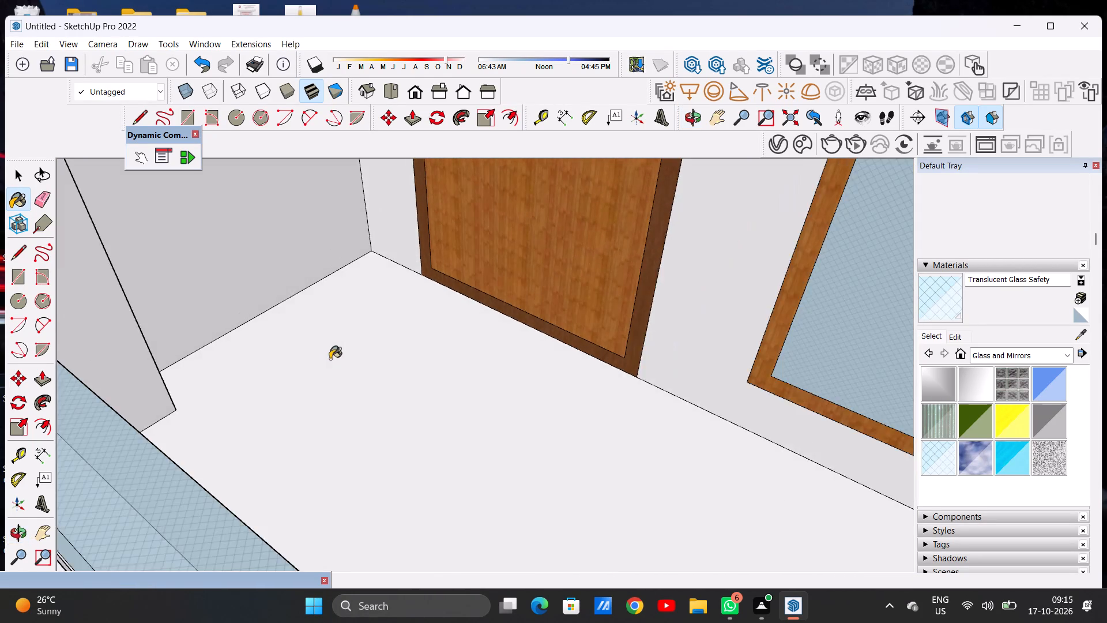
scroll(330, 359, "down", 4)
scroll(115, 535, "down", 1)
scroll(117, 533, "up", 6)
middle_click_drag(303, 400, 184, 410)
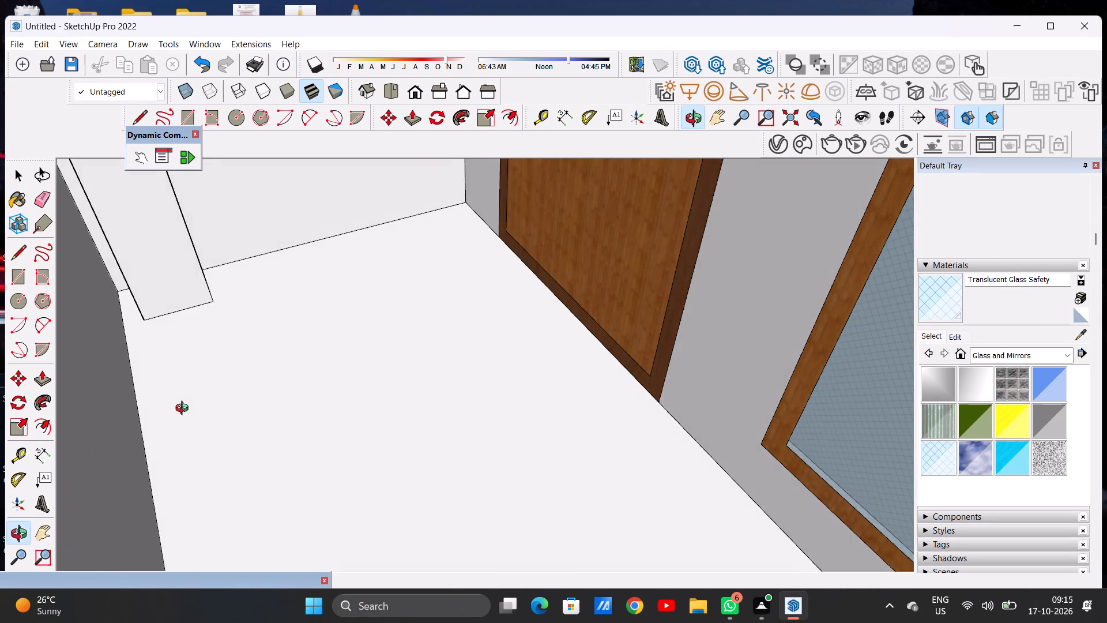
middle_click_drag(184, 410, 184, 410)
left_click(73, 434)
middle_click_drag(96, 430, 327, 350)
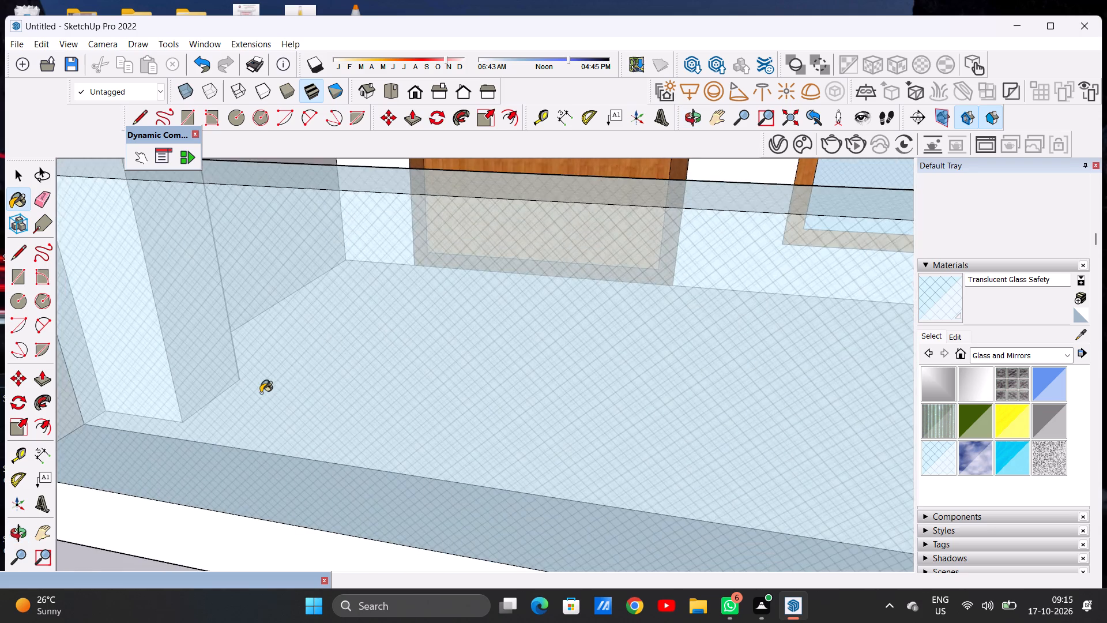
Paint the second-floor back wall around the four-pane window with Formica Laminate Light from the Synthetic Surfaces collection.
scroll(253, 399, "down", 20)
scroll(253, 399, "down", 17)
middle_click_drag(332, 436, 400, 387)
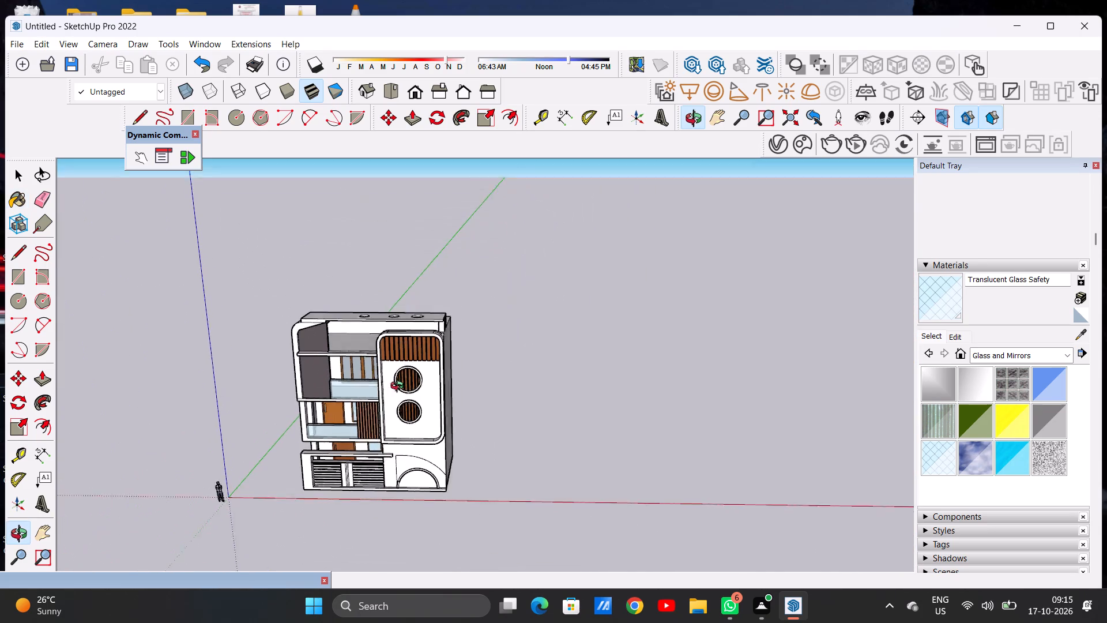
middle_click_drag(400, 387, 410, 381)
scroll(337, 448, "up", 3)
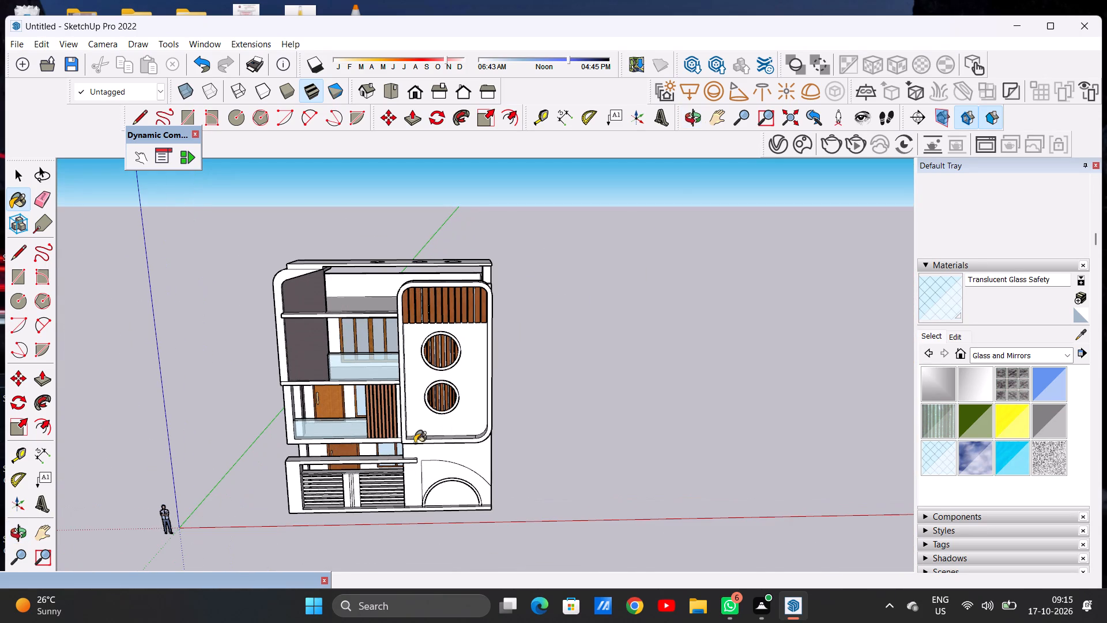
scroll(427, 440, "down", 4)
scroll(368, 460, "up", 6)
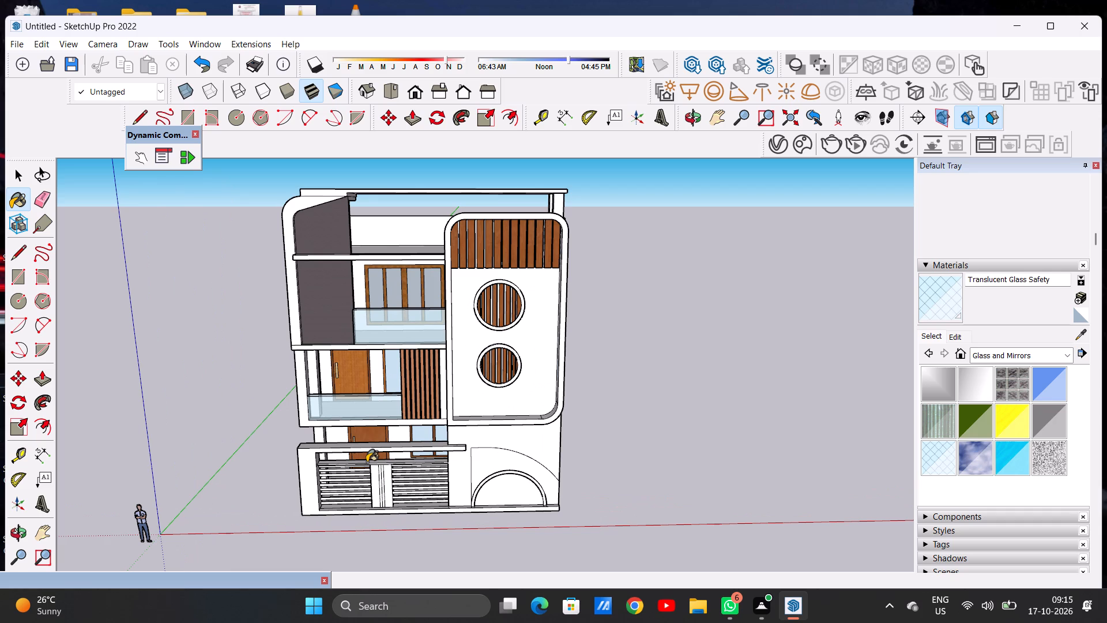
left_click(970, 353)
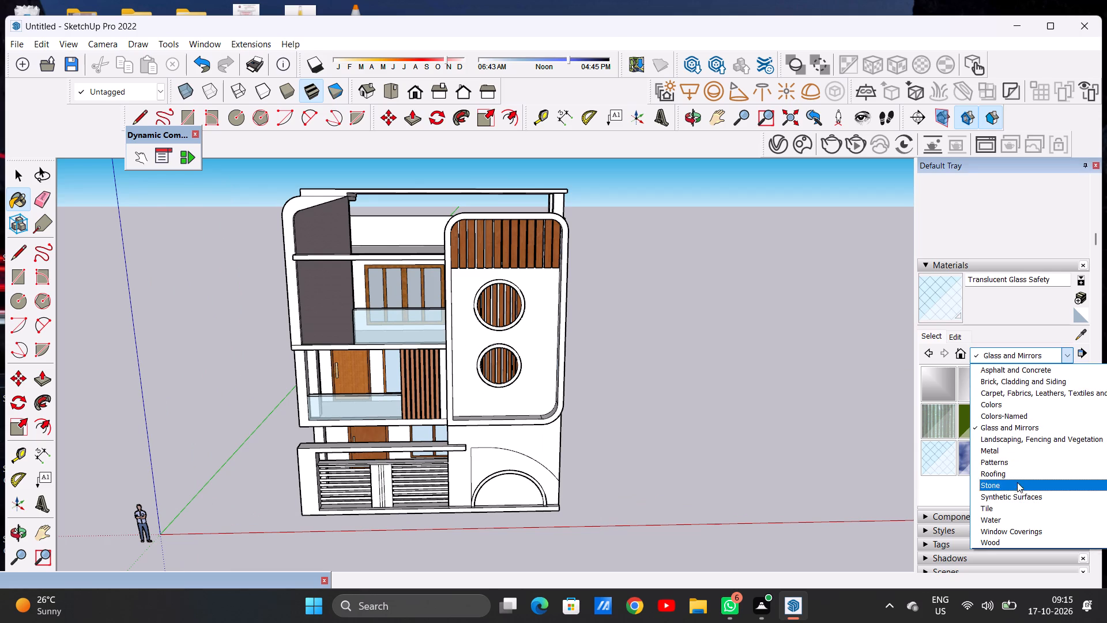
left_click(1020, 491)
left_click(928, 421)
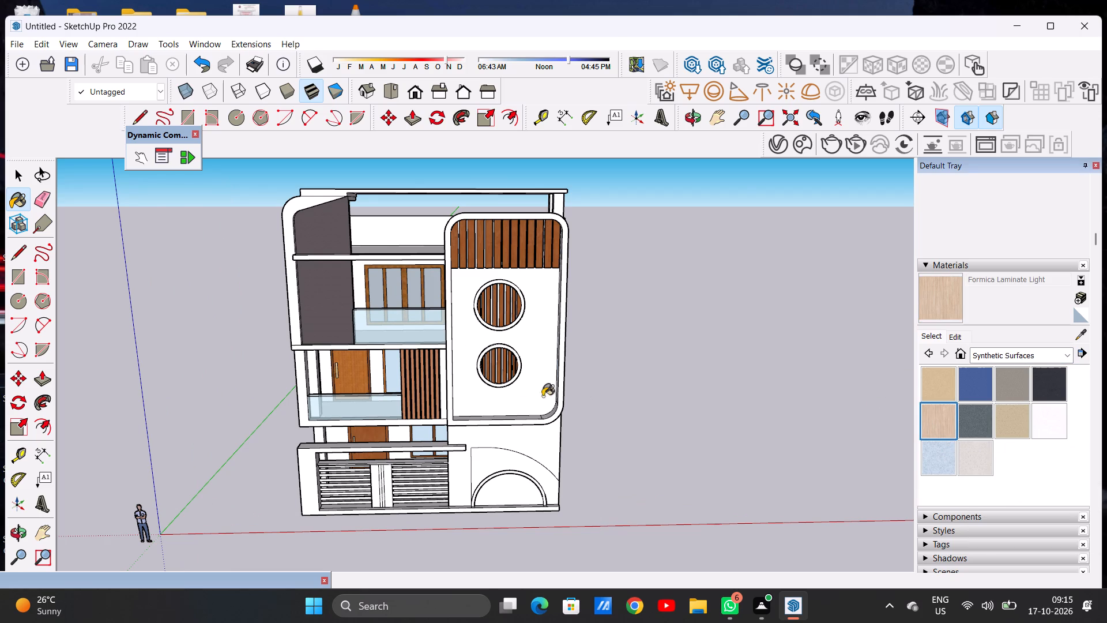
scroll(363, 286, "up", 13)
left_click(357, 284)
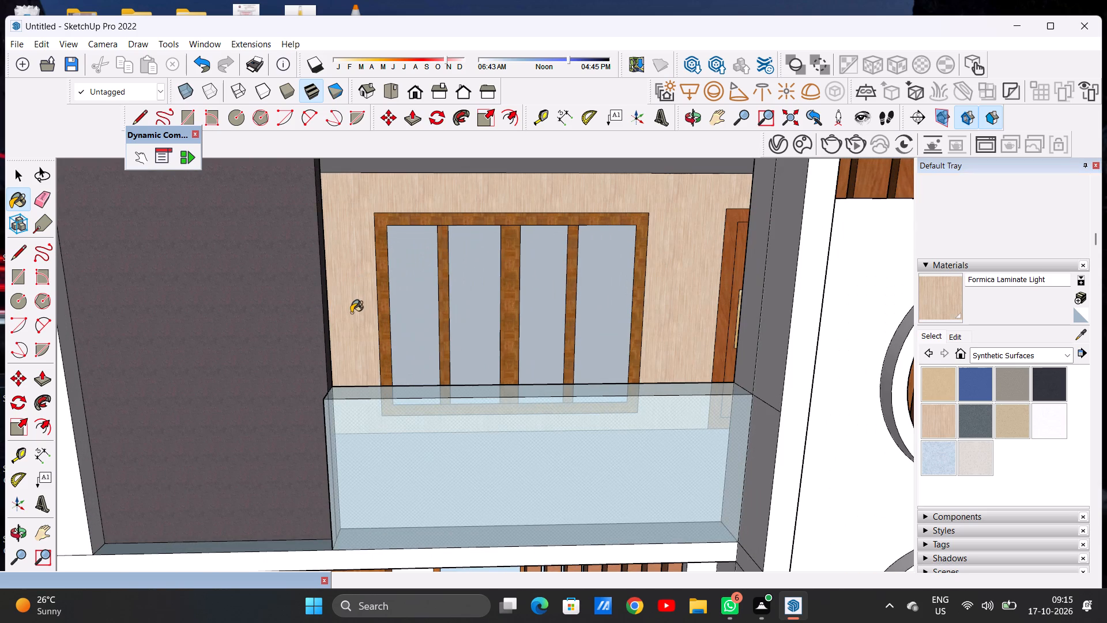
Paint the second-floor balcony's remaining walls, beside the dark wall and beside the door, with Formica Laminate Light.
scroll(363, 247, "up", 6)
scroll(370, 290, "down", 15)
middle_click_drag(470, 279, 278, 250)
scroll(419, 253, "up", 14)
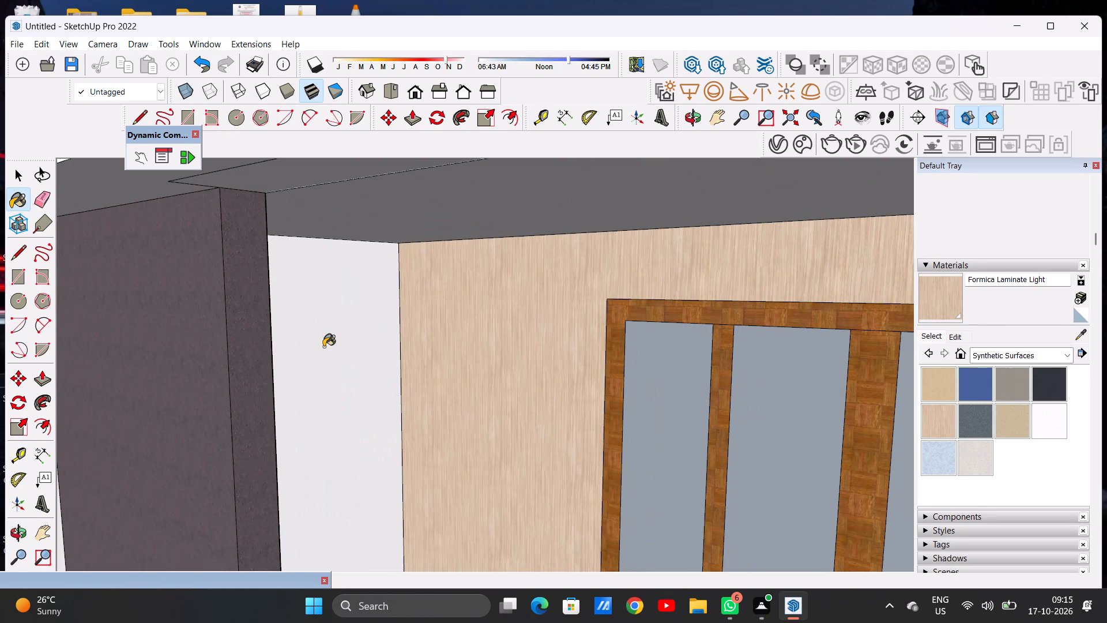
left_click(323, 347)
scroll(340, 359, "down", 10)
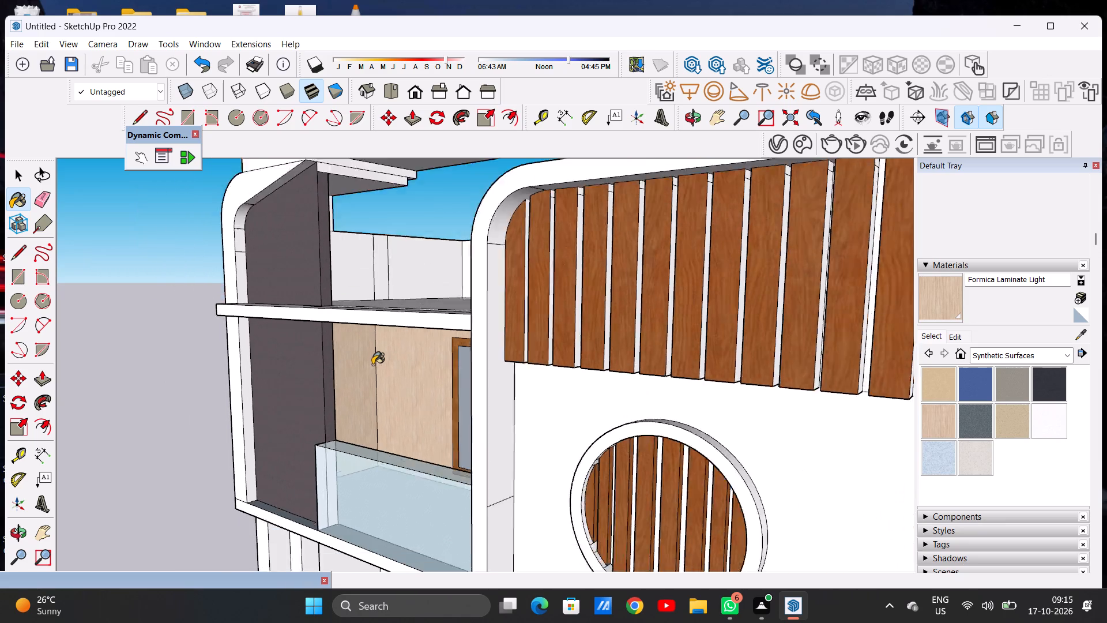
scroll(372, 365, "down", 1)
middle_click_drag(344, 382, 567, 365)
middle_click_drag(319, 418, 543, 422)
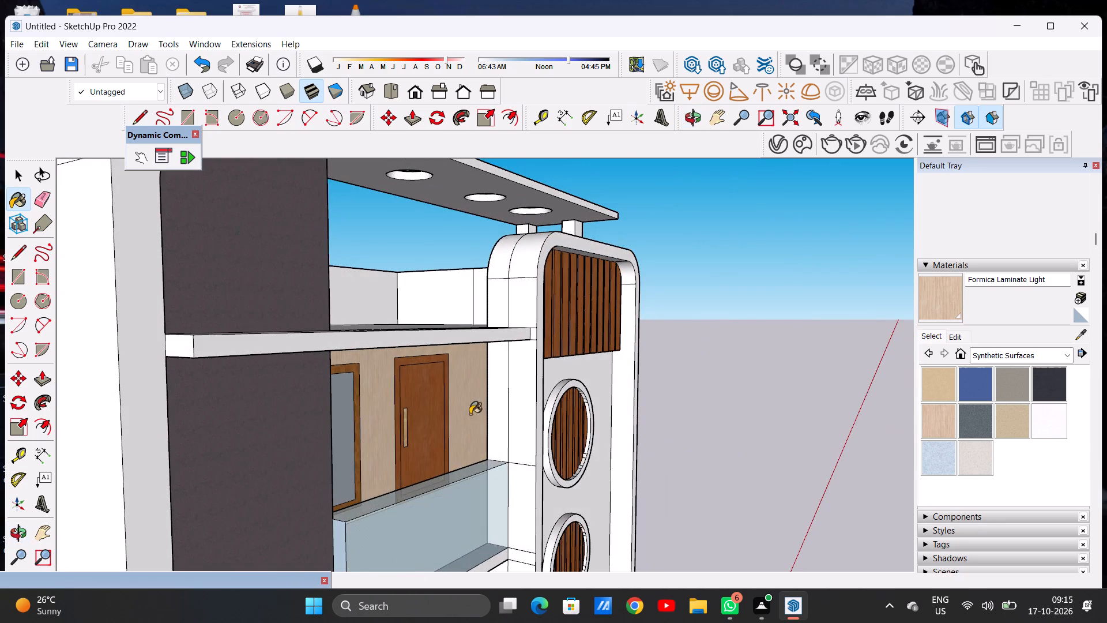
middle_click_drag(372, 419, 446, 419)
scroll(477, 410, "up", 5)
left_click(477, 399)
Paint the first-floor balcony's back wall and the side wall nearest the door with Formica Laminate Light.
scroll(375, 437, "down", 10)
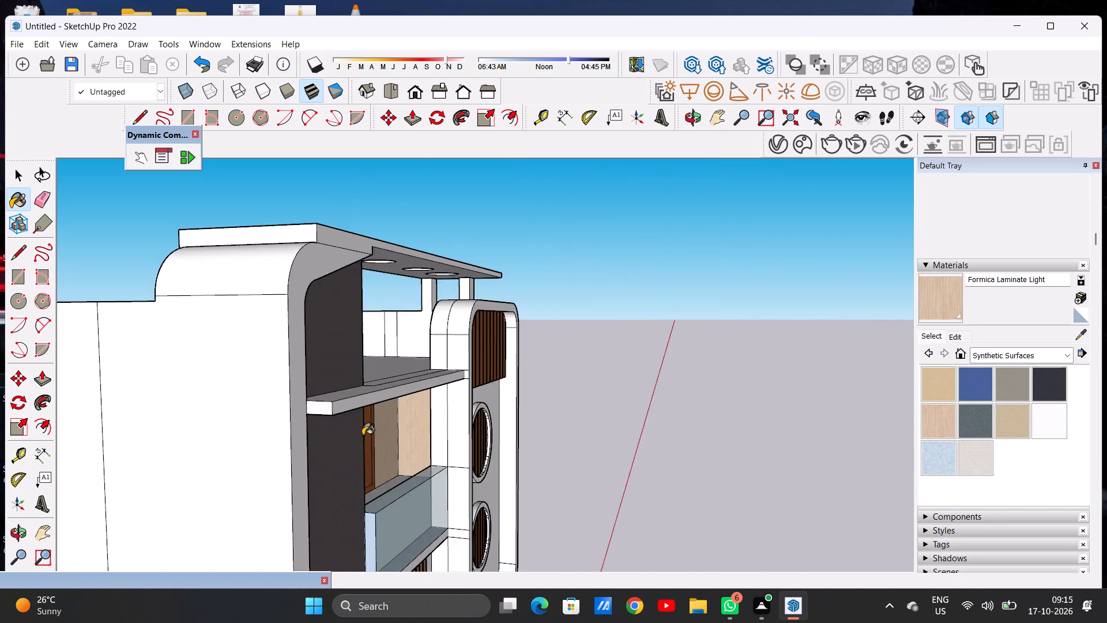
scroll(363, 436, "down", 5)
middle_click_drag(412, 447, 73, 414)
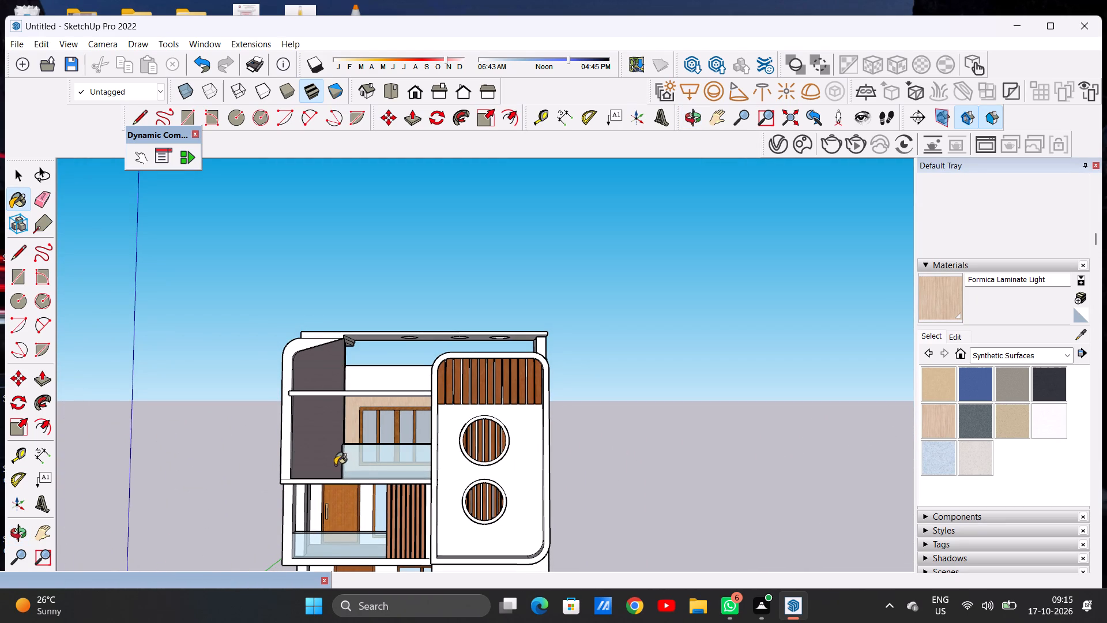
scroll(353, 433, "down", 5)
scroll(344, 489, "up", 6)
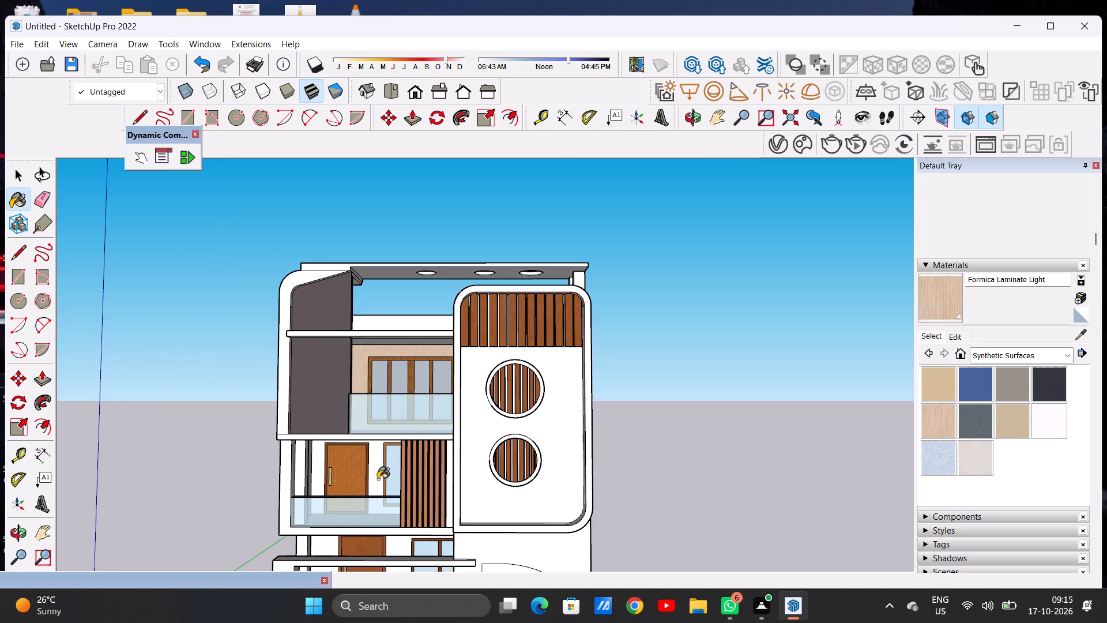
scroll(379, 475, "up", 14)
left_click(377, 442)
scroll(359, 451, "down", 7)
middle_click_drag(356, 454, 234, 460)
scroll(282, 430, "up", 6)
left_click(316, 416)
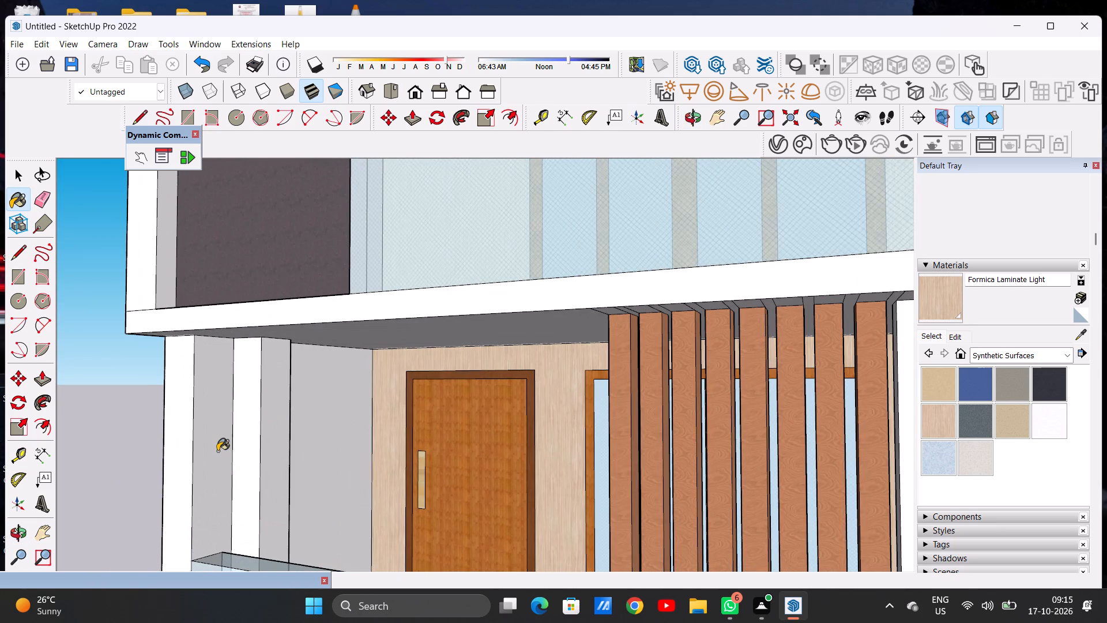
left_click(211, 448)
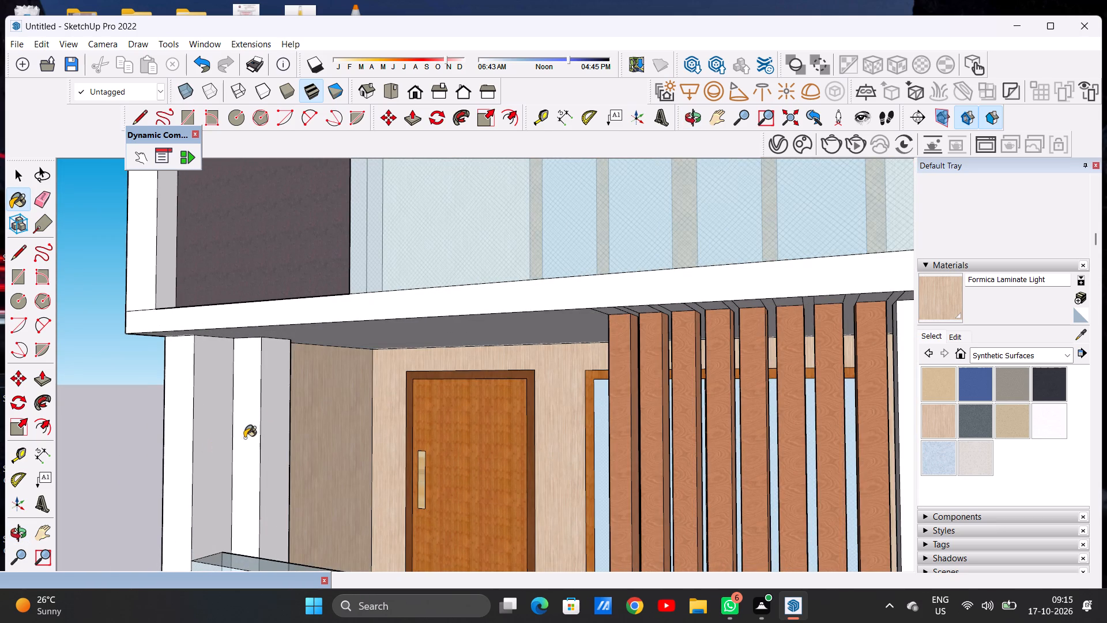
Paint the first-floor side wall behind the vertical wooden slats with Formica Laminate Light.
scroll(252, 436, "down", 13)
middle_click_drag(285, 438, 532, 460)
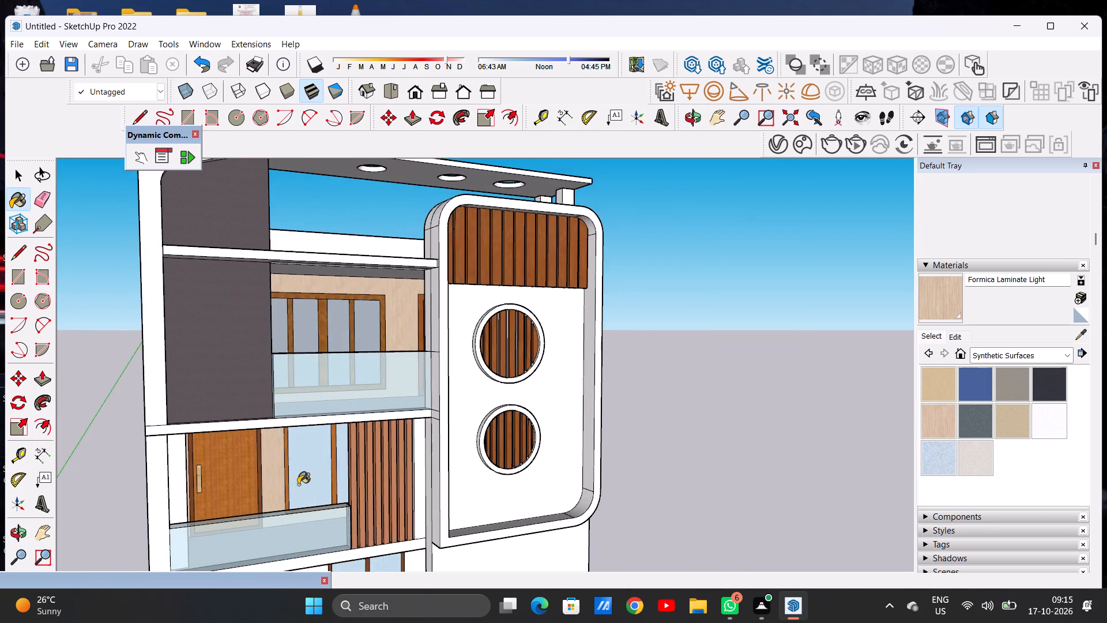
scroll(298, 485, "up", 5)
middle_click_drag(276, 478, 478, 476)
scroll(481, 429, "up", 7)
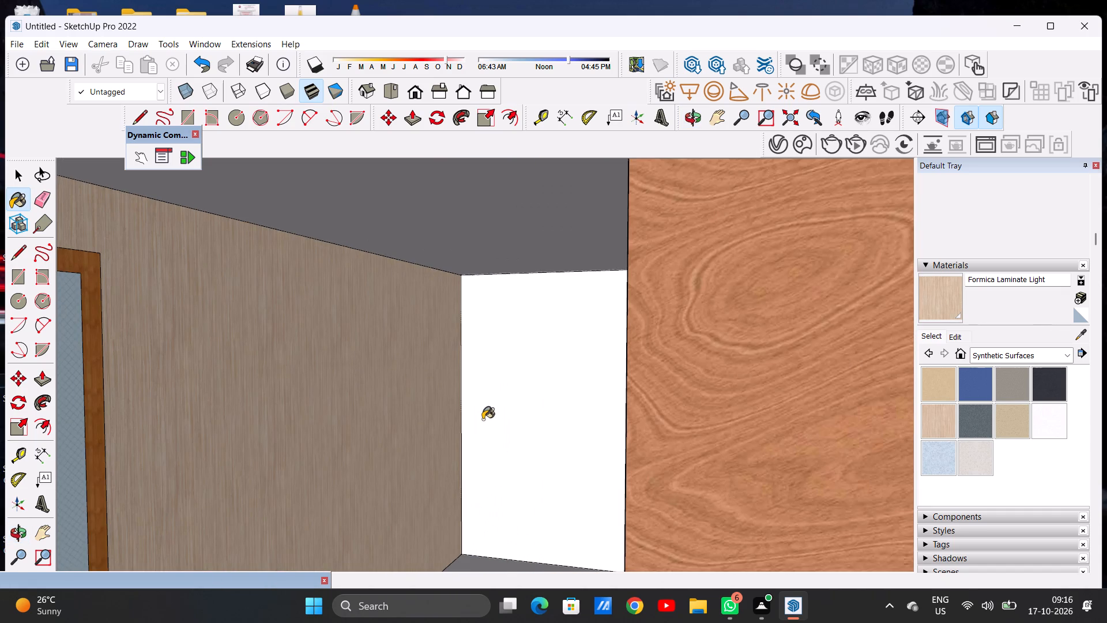
left_click(481, 417)
Paint the ground-floor back wall around the door and window with Quartz Light Brown from the Synthetic Surfaces collection.
scroll(365, 481, "down", 20)
scroll(365, 481, "down", 5)
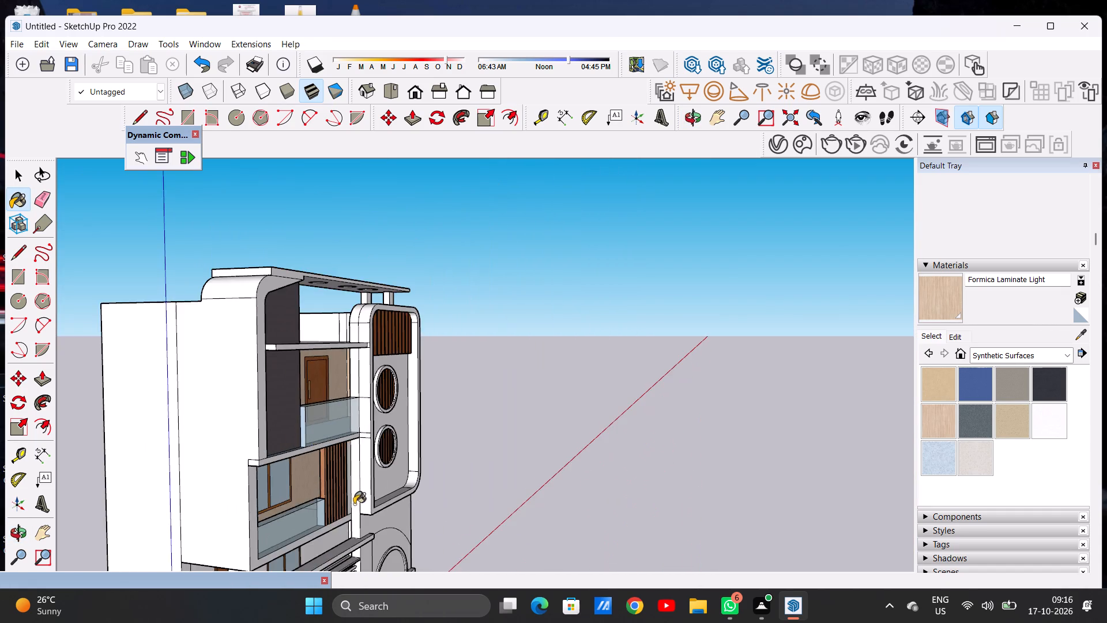
middle_click_drag(335, 509, 170, 481)
scroll(295, 473, "down", 9)
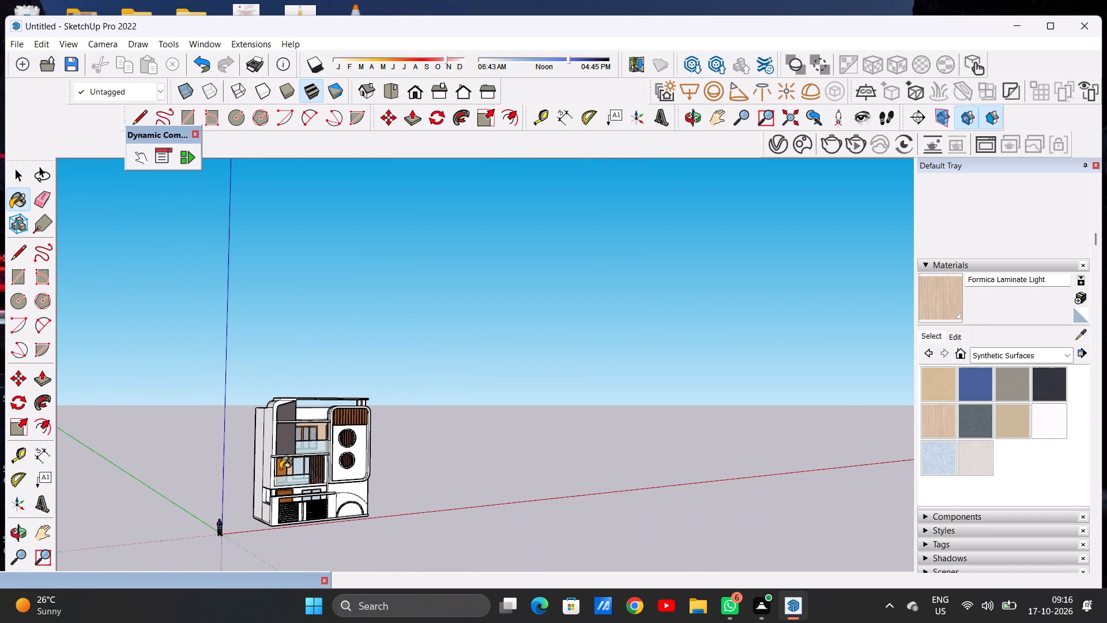
scroll(273, 466, "down", 5)
scroll(306, 504, "up", 20)
scroll(306, 504, "up", 2)
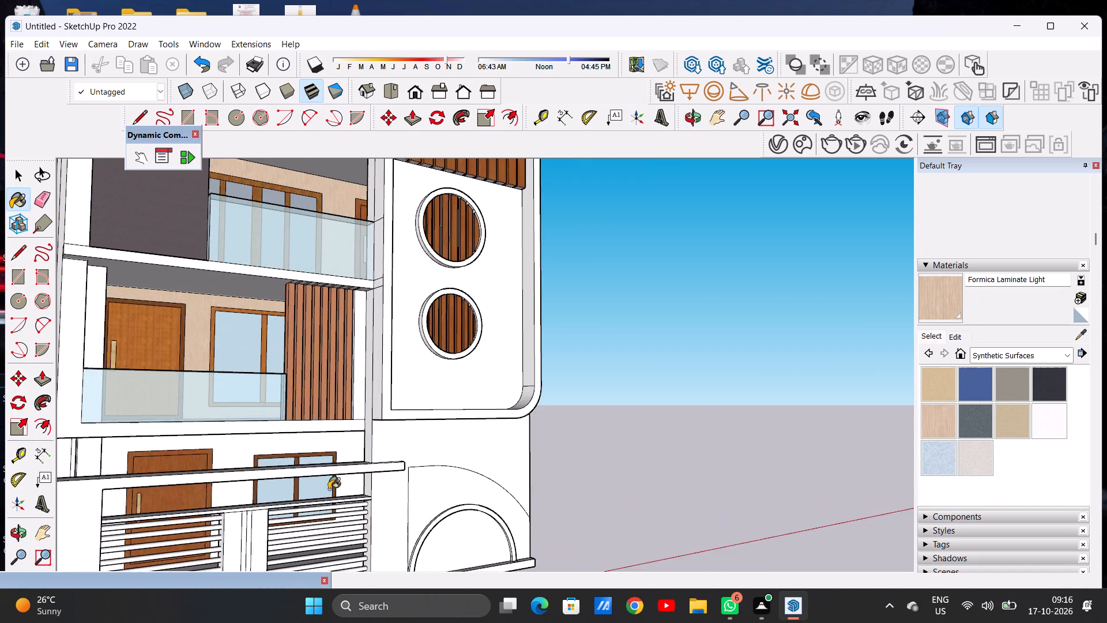
middle_click_drag(325, 490, 224, 484)
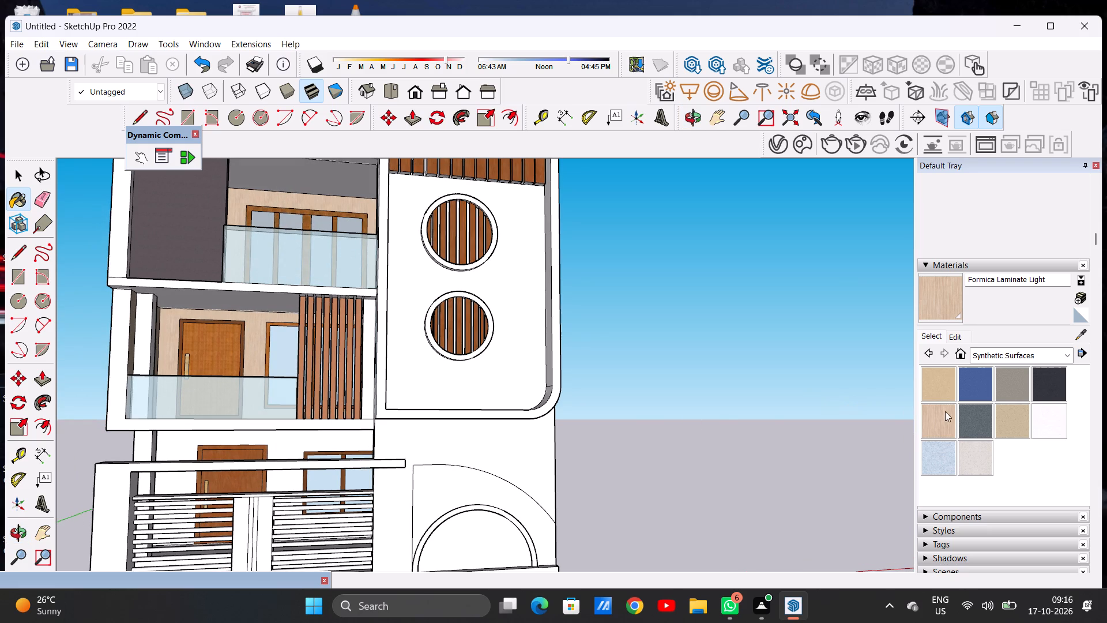
left_click(1004, 419)
scroll(283, 452, "up", 2)
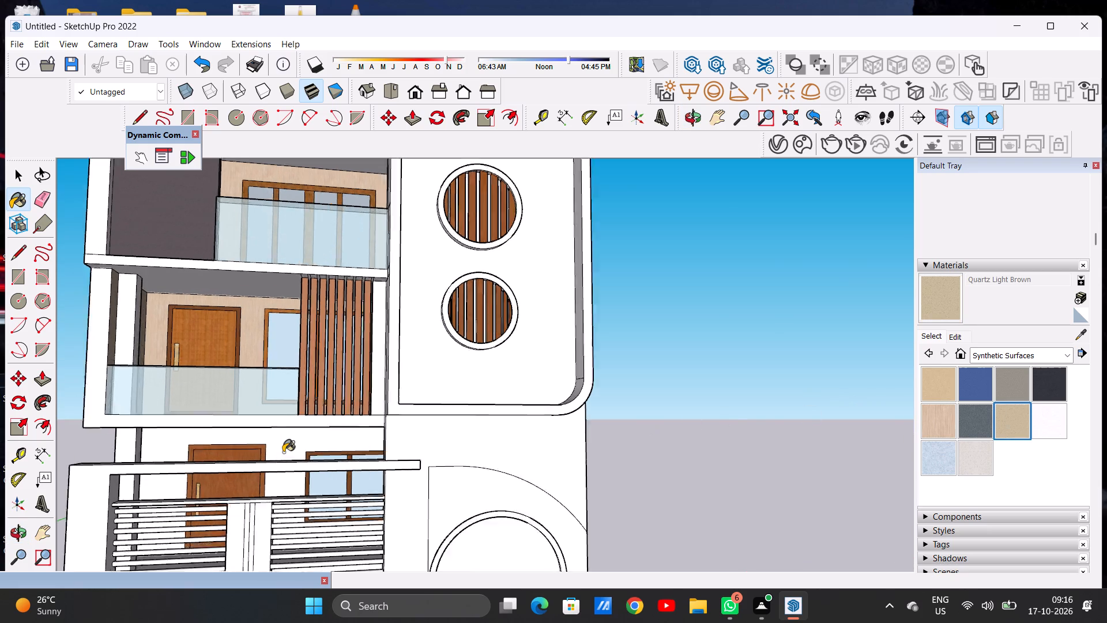
scroll(283, 452, "up", 3)
left_click(278, 441)
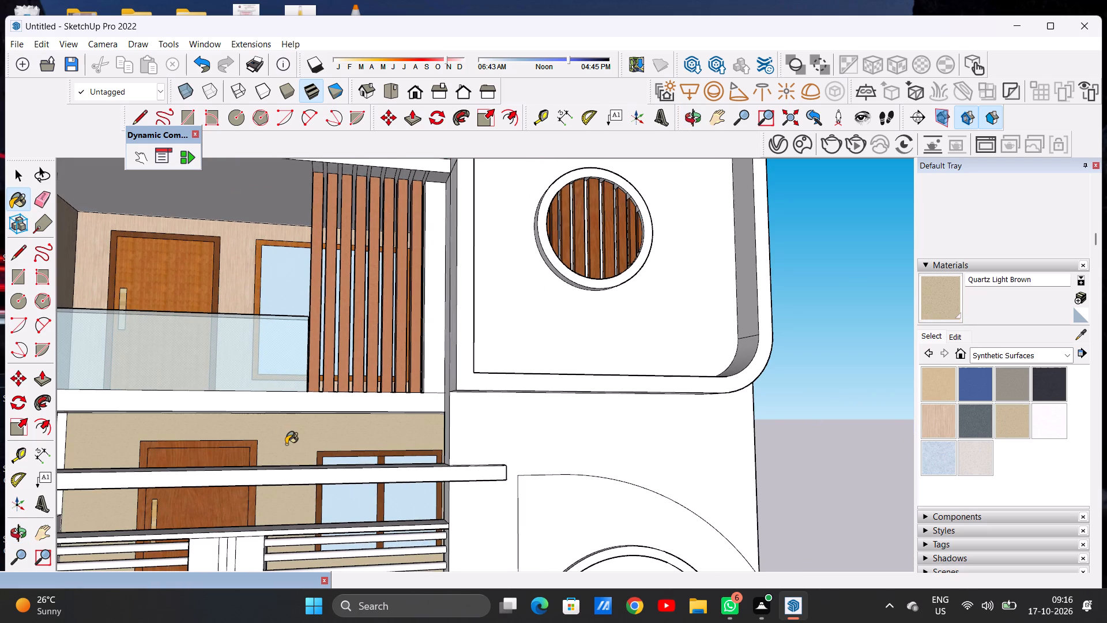
Paint the ground-floor side wall beyond the two-pane window, including its narrow end strip, with Quartz Light Brown.
scroll(286, 444, "down", 7)
middle_click_drag(272, 444, 164, 535)
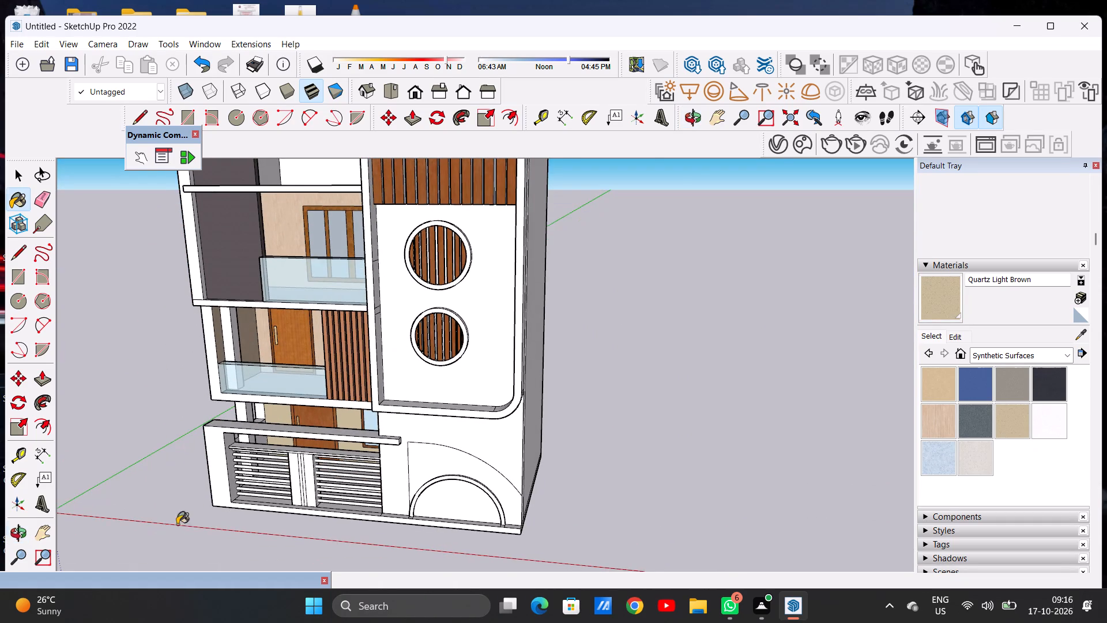
scroll(251, 438, "up", 7)
scroll(307, 393, "down", 1)
scroll(307, 393, "up", 5)
middle_click_drag(207, 406, 481, 427)
scroll(481, 427, "down", 6)
scroll(549, 384, "up", 7)
middle_click_drag(526, 439, 599, 376)
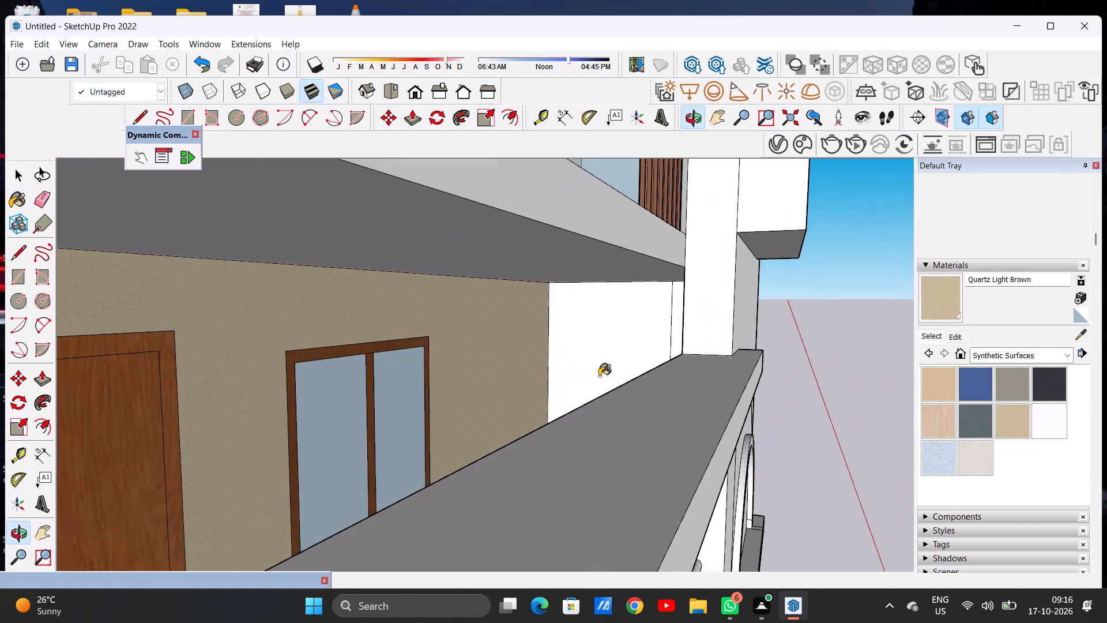
middle_click_drag(457, 434, 534, 438)
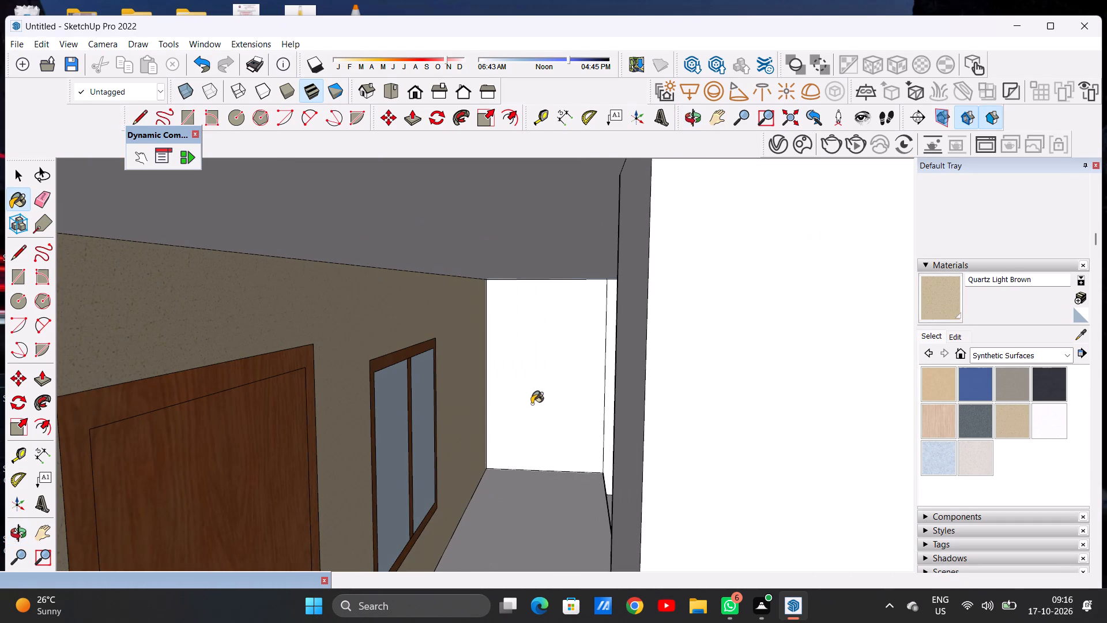
left_click(532, 401)
left_click(605, 374)
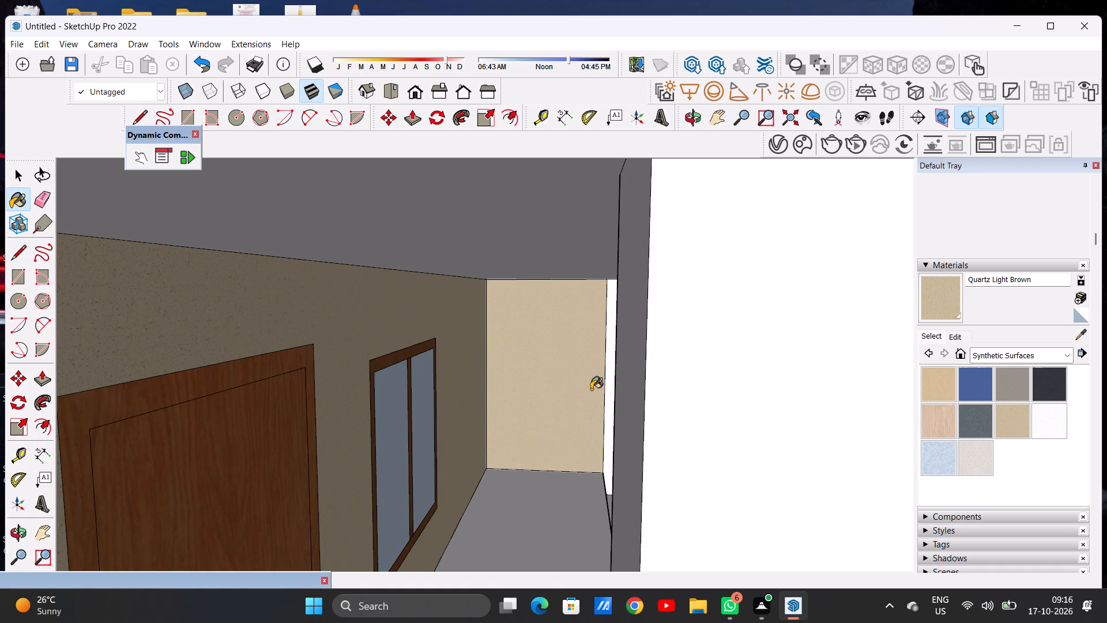
left_click(607, 372)
Paint the front face of the frame around the first-floor balcony, on both sides, with Quartz Light Brown.
scroll(454, 487, "down", 3)
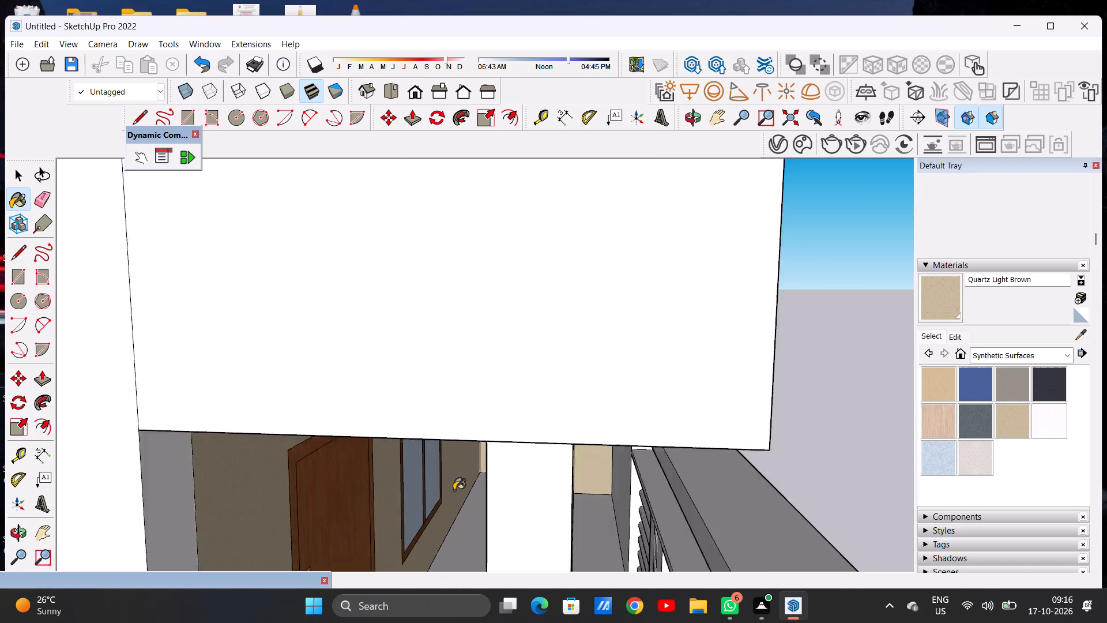
scroll(454, 490, "down", 3)
scroll(478, 472, "down", 20)
scroll(478, 472, "down", 6)
middle_click_drag(563, 464, 454, 464)
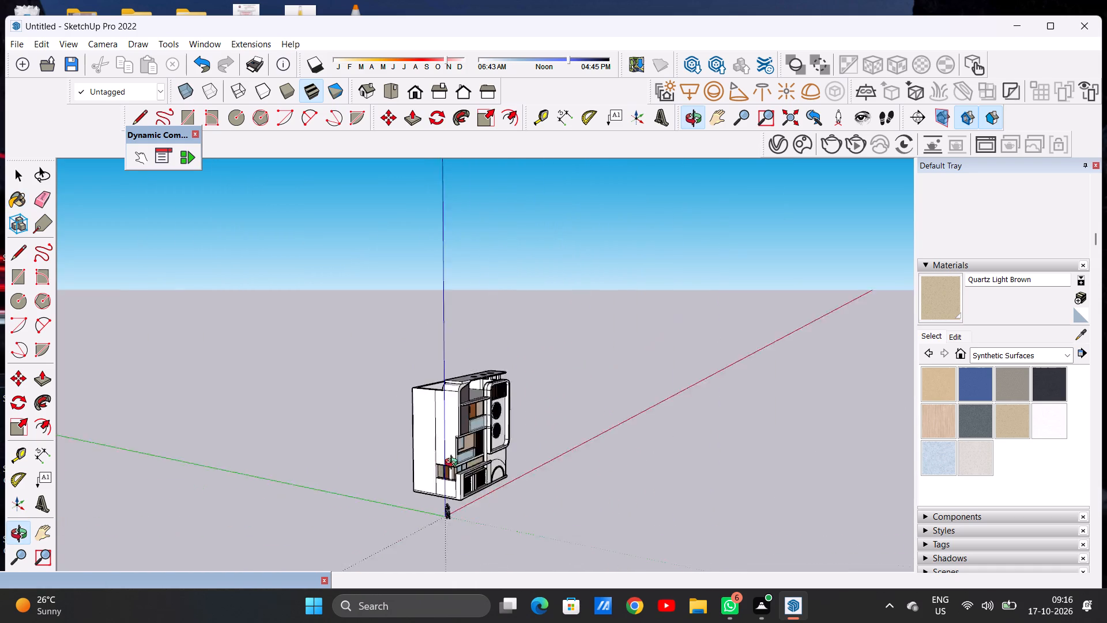
middle_click_drag(454, 464, 160, 446)
scroll(441, 478, "up", 6)
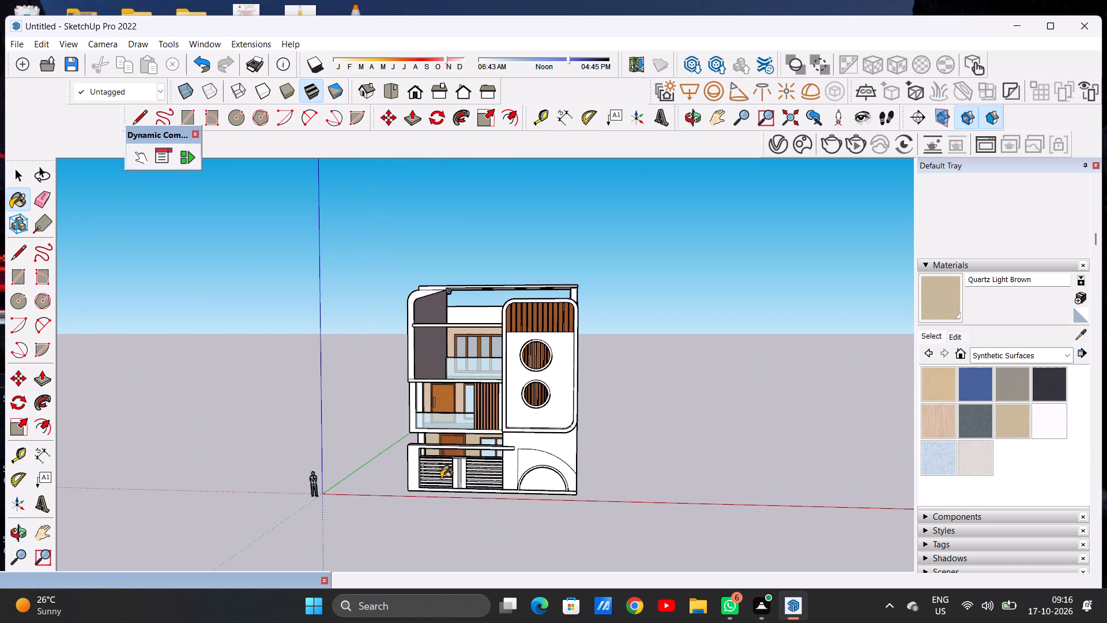
scroll(452, 483, "up", 6)
middle_click_drag(400, 416, 415, 437)
scroll(405, 405, "up", 6)
left_click(381, 363)
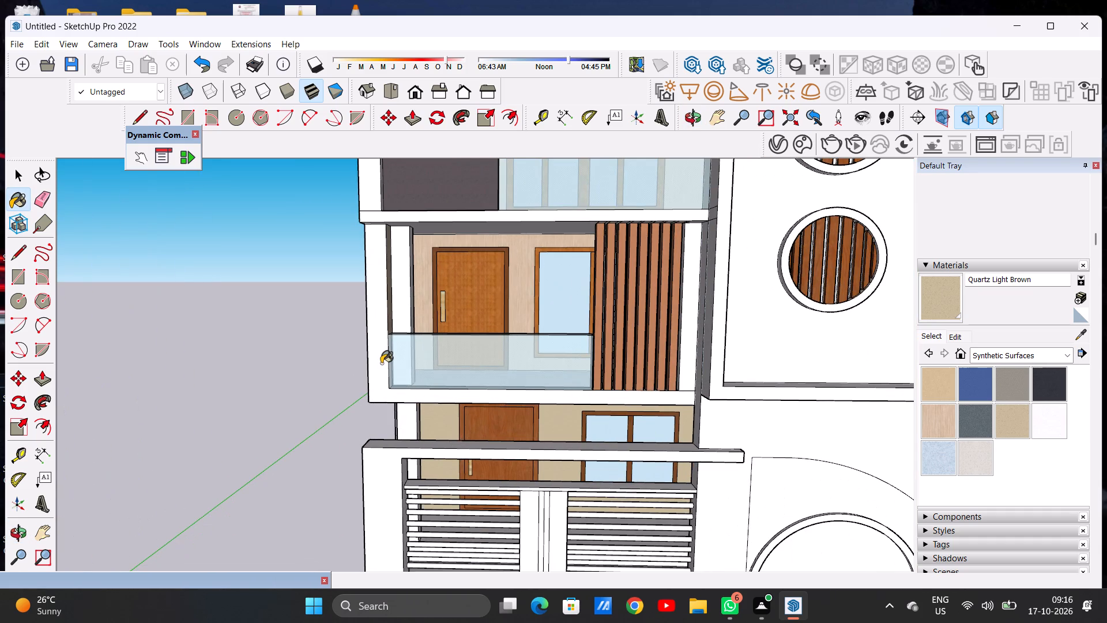
left_click(685, 336)
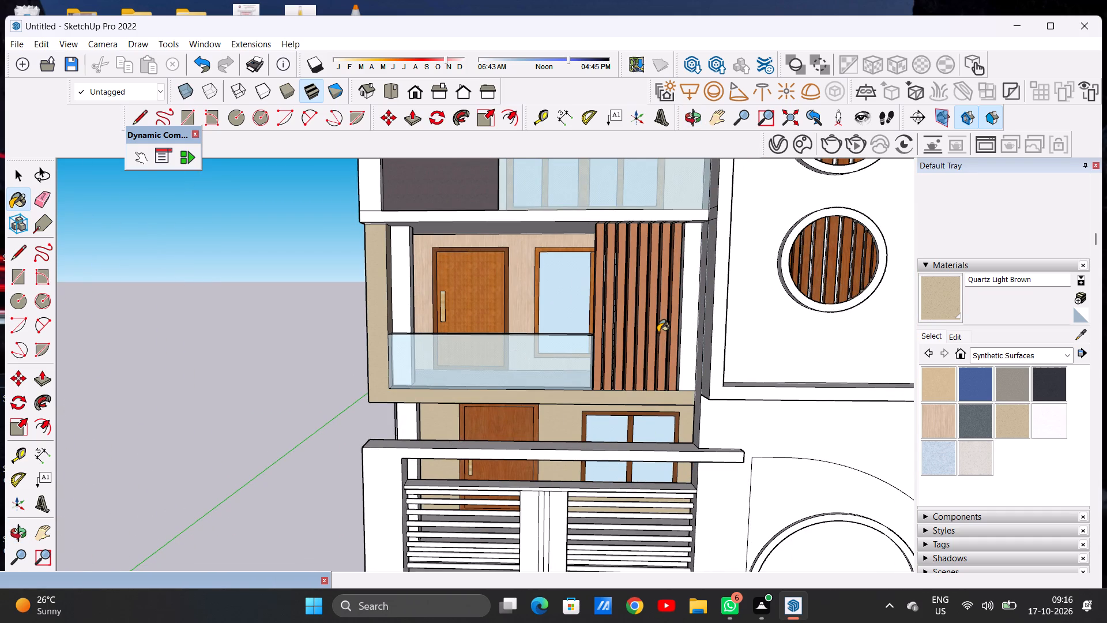
Paint the front face of the horizontal ledge above the second-floor balcony with Formica Speckled Grey.
scroll(537, 390, "down", 6)
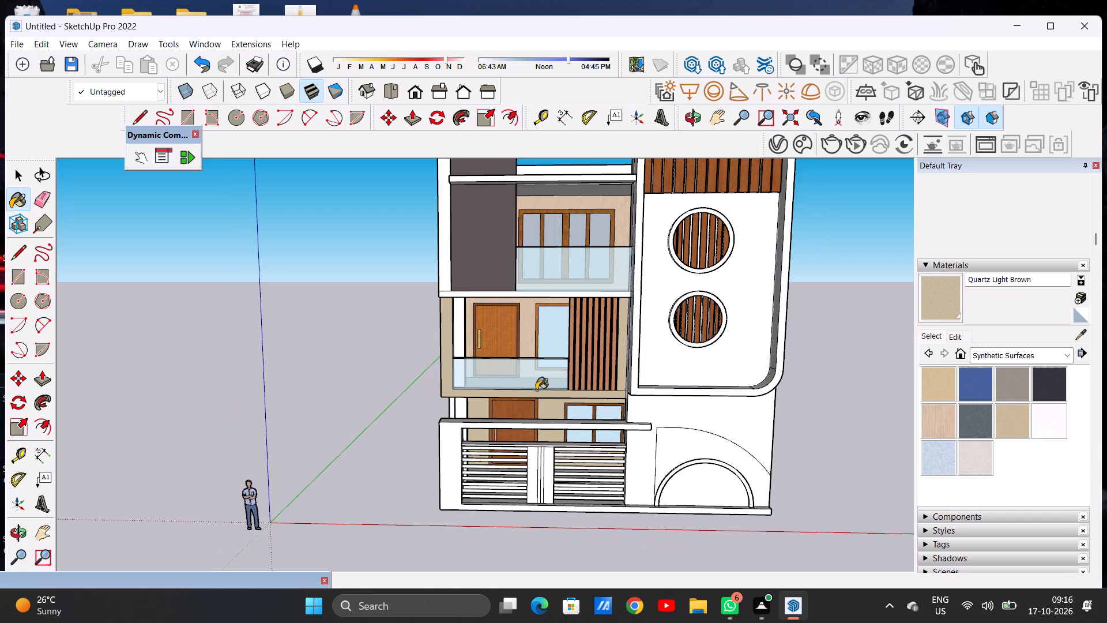
scroll(510, 402, "down", 1)
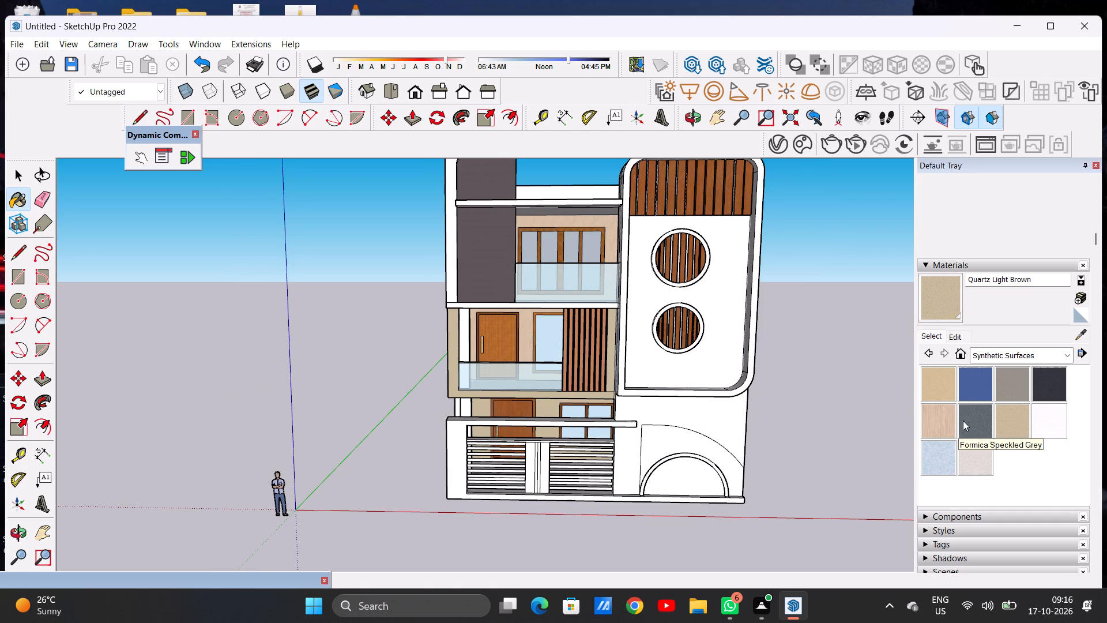
left_click(961, 421)
scroll(458, 223, "up", 5)
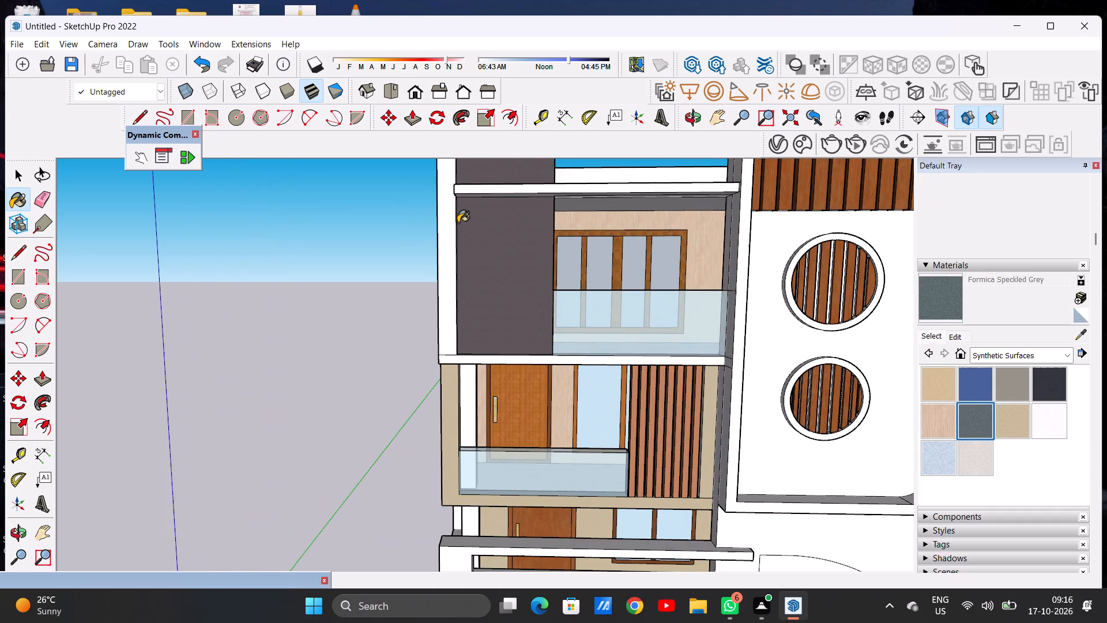
scroll(445, 249, "down", 5)
scroll(471, 196, "up", 7)
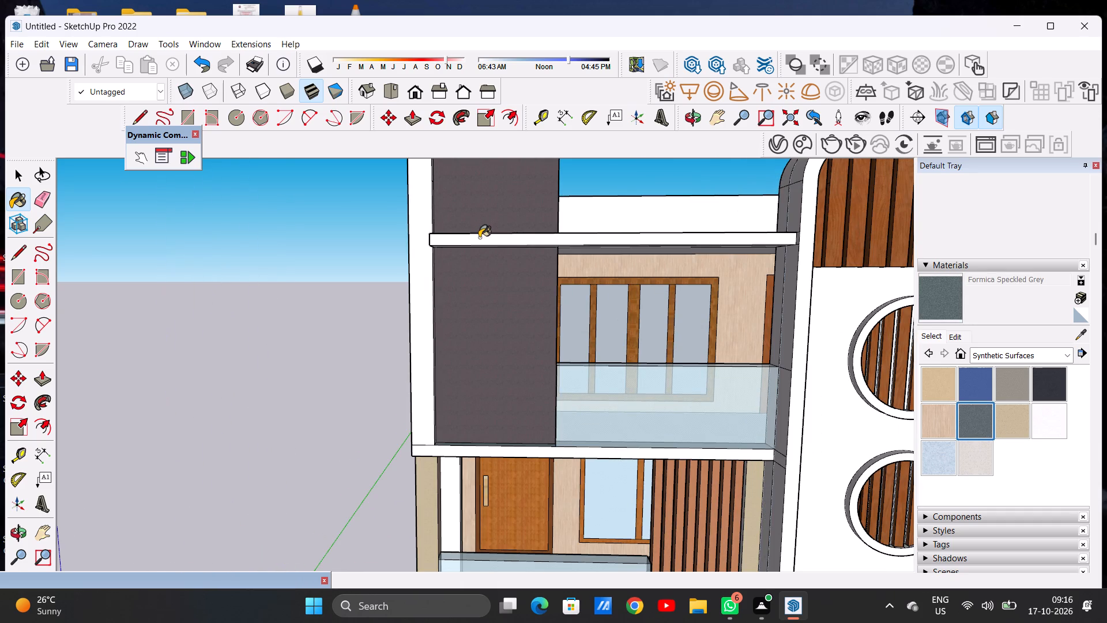
left_click(479, 238)
Paint the top face of the ledge above the second-floor balcony with Formica Speckled Grey.
scroll(638, 327, "down", 2)
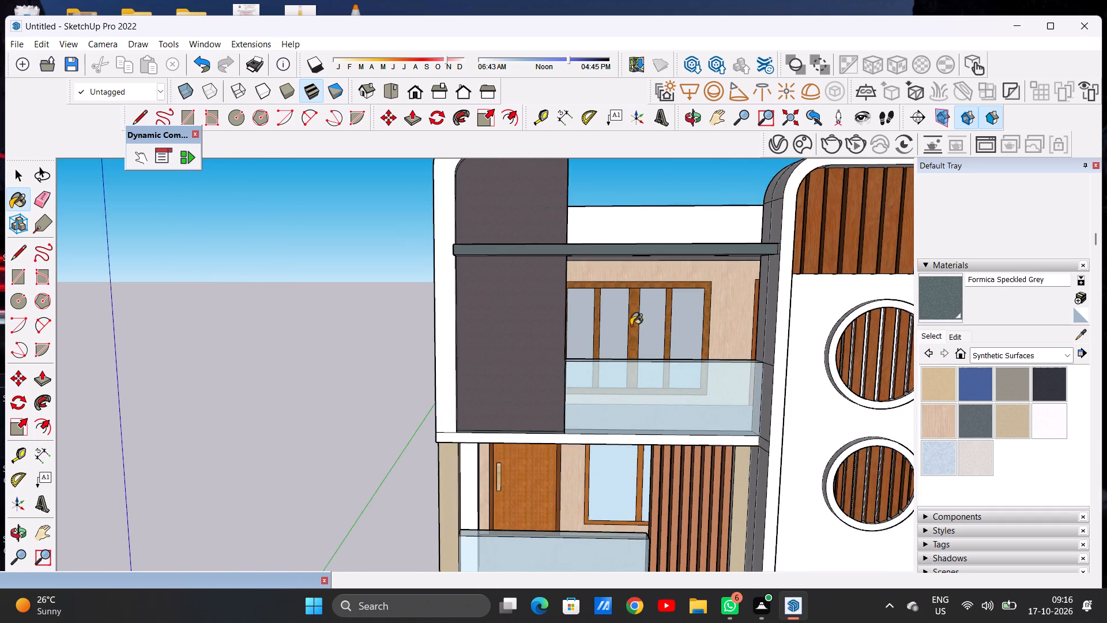
scroll(631, 325, "down", 4)
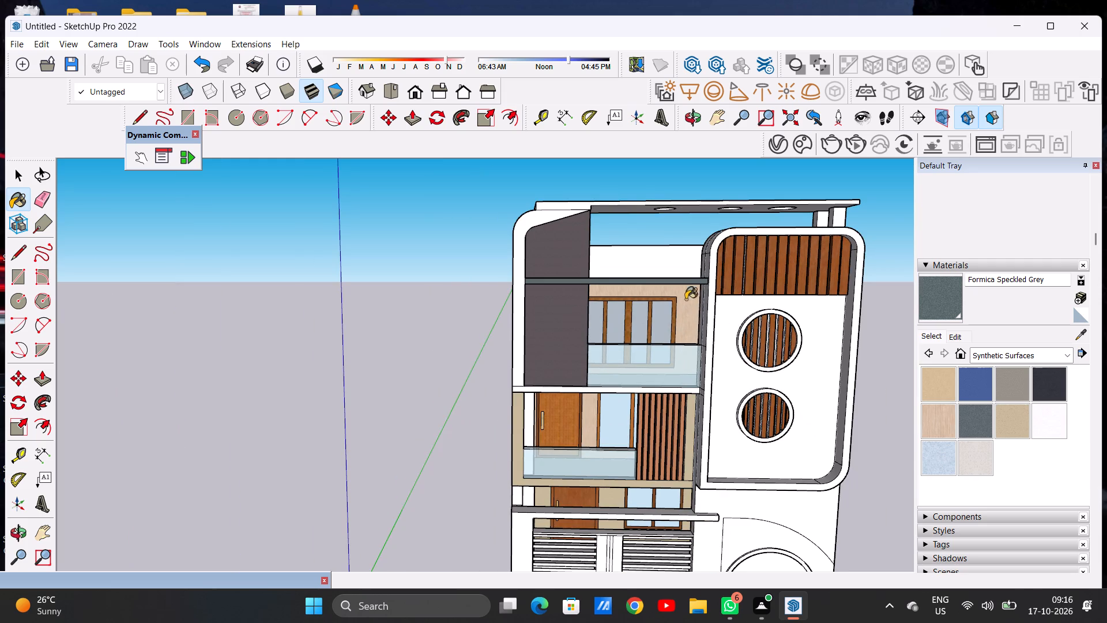
middle_click_drag(680, 295, 696, 423)
scroll(567, 308, "up", 14)
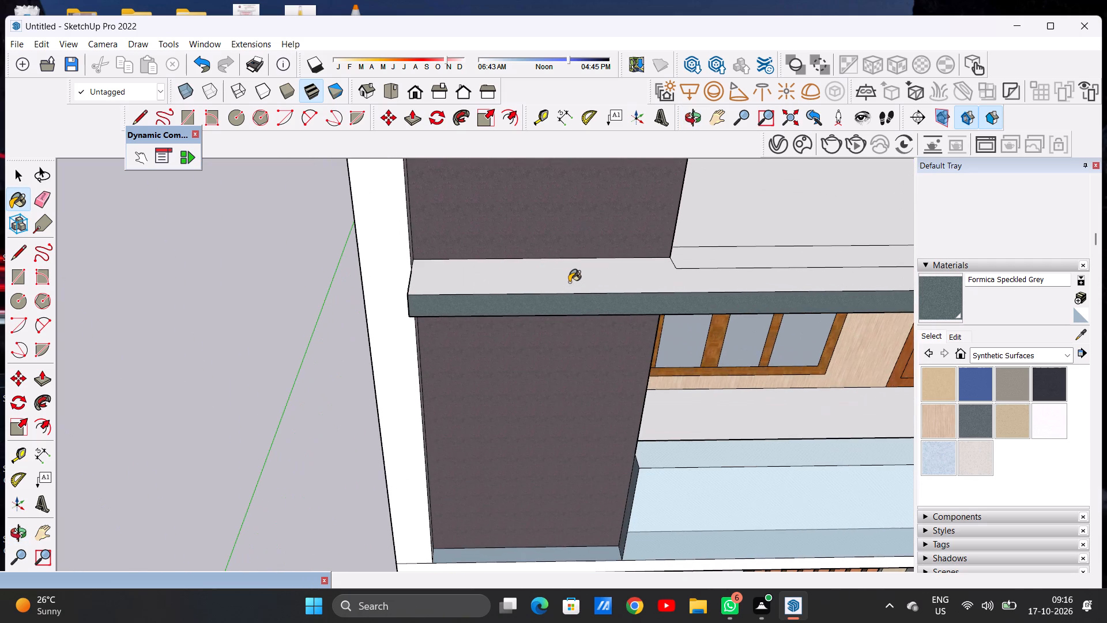
left_click(569, 282)
Lighten the Formica Speckled Grey material by raising its colour brightness.
scroll(545, 302, "down", 7)
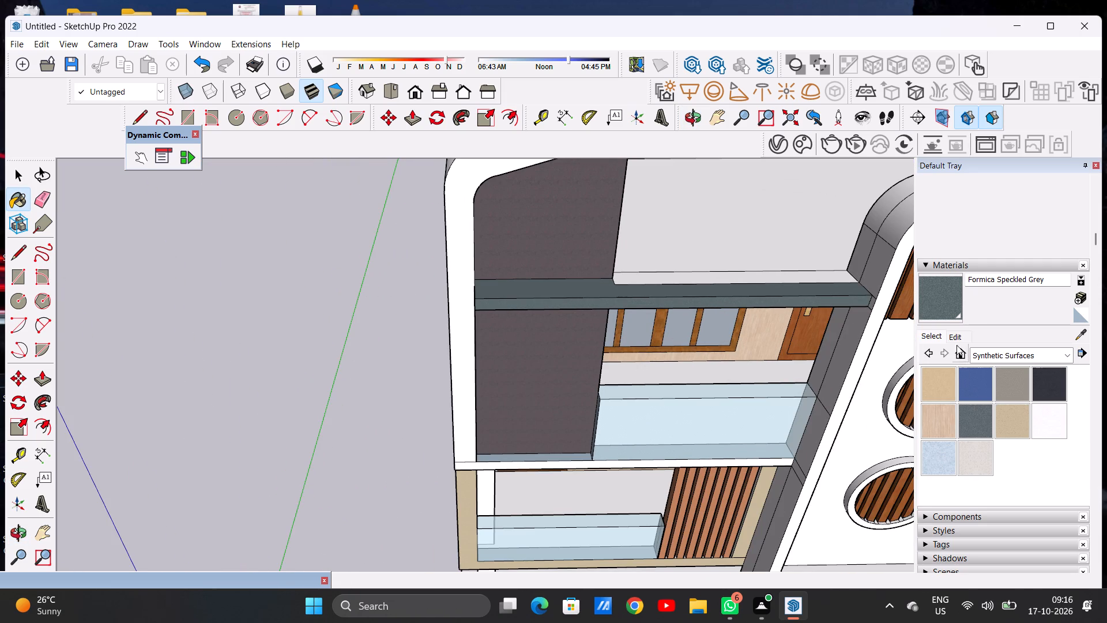
left_click(950, 337)
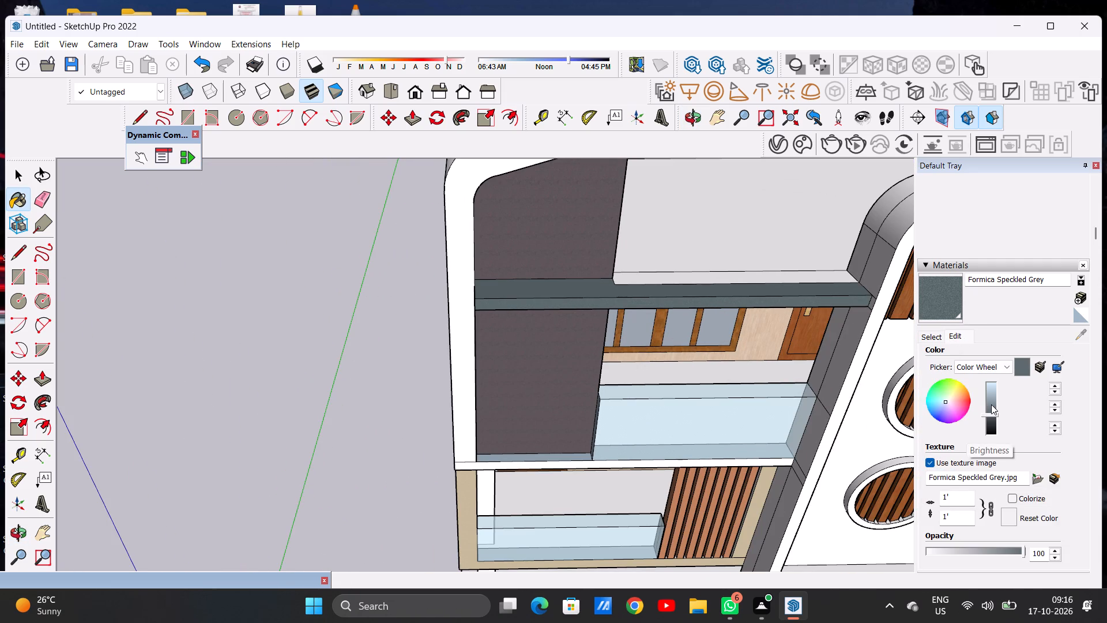
left_click(991, 404)
Paint the underside of the ledge above the second-floor balcony with the lightened Formica Speckled Grey.
scroll(529, 340, "down", 7)
middle_click_drag(578, 381, 503, 266)
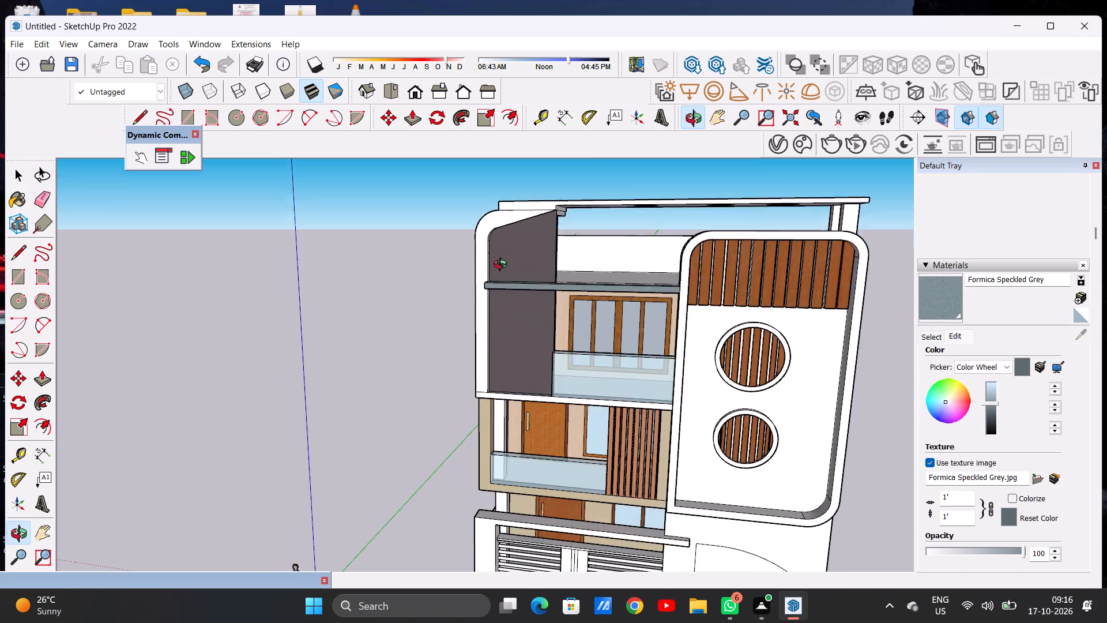
middle_click_drag(503, 266, 540, 185)
scroll(556, 262, "up", 19)
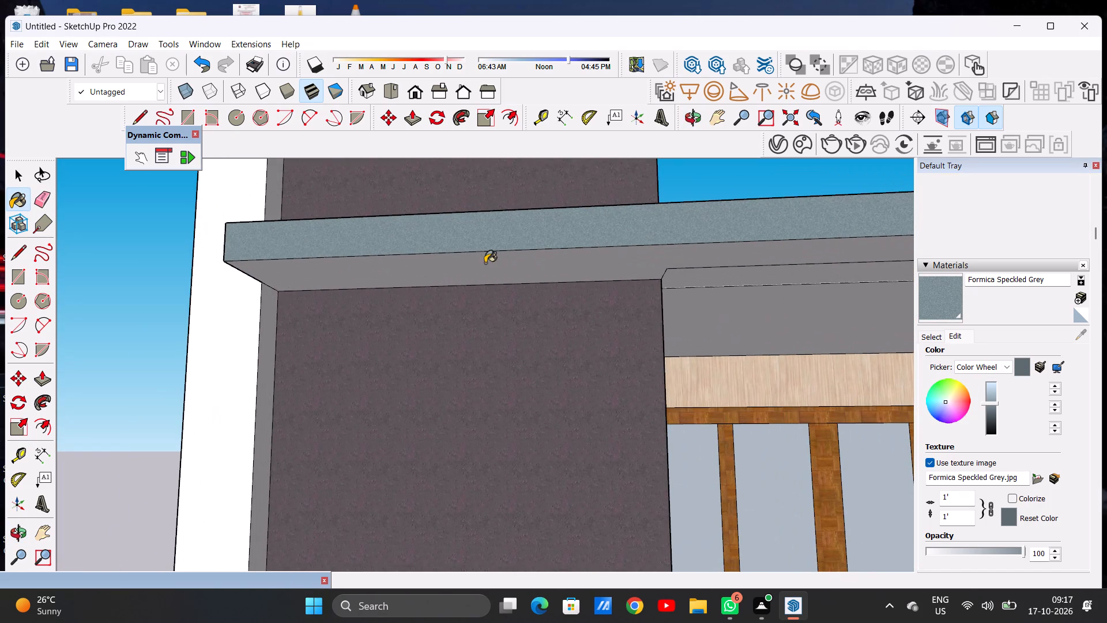
left_click(485, 263)
Examine the painted front elevation from several angles, ending close to the first-floor balcony and ground-floor gate.
scroll(447, 324, "down", 20)
scroll(447, 324, "down", 11)
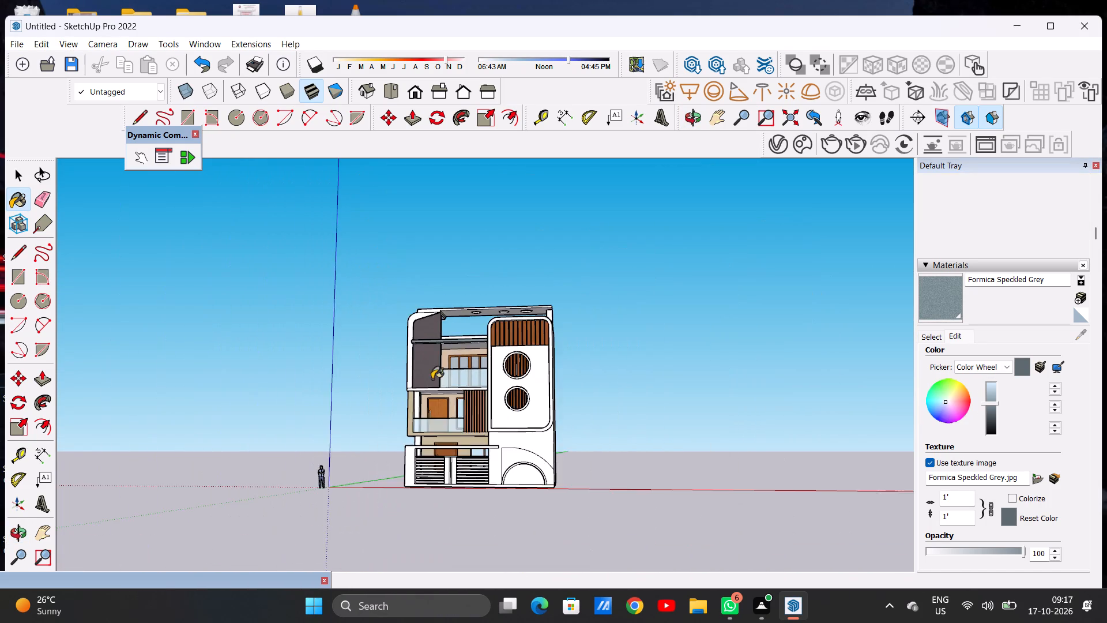
middle_click_drag(431, 379, 477, 416)
middle_click(477, 416)
scroll(488, 382, "up", 6)
middle_click_drag(473, 385, 417, 407)
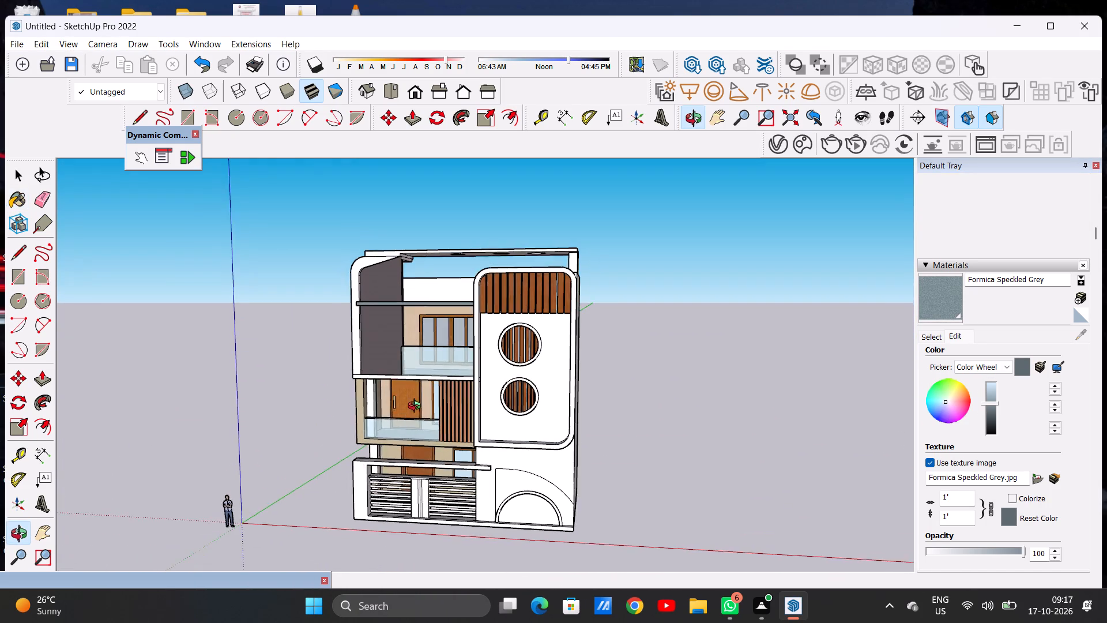
middle_click_drag(417, 407, 445, 430)
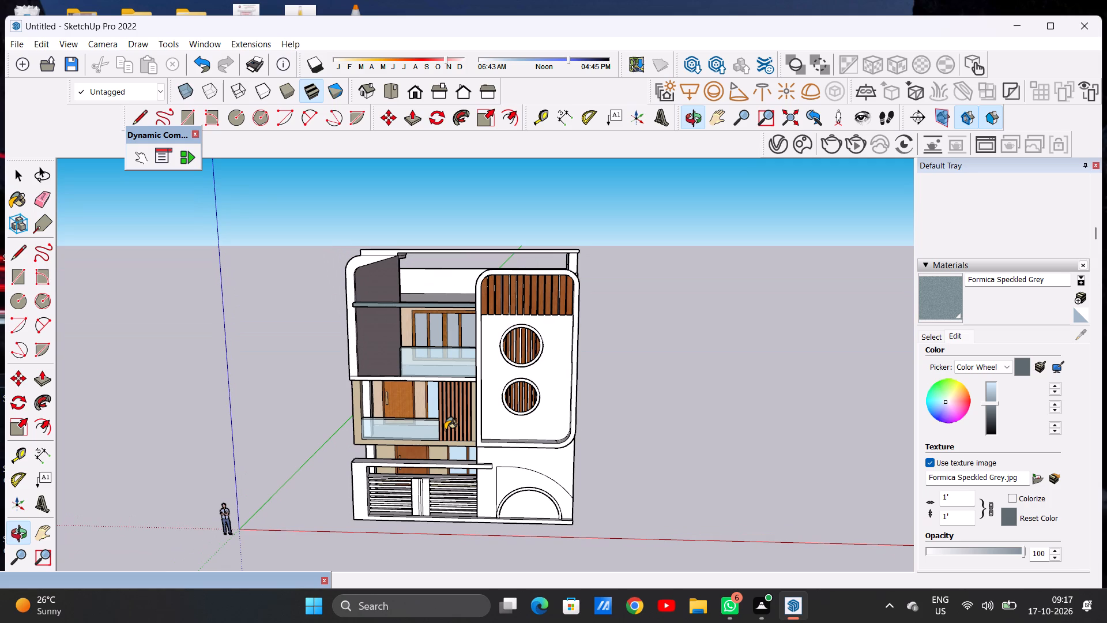
key("space")
scroll(424, 411, "down", 3)
scroll(402, 450, "up", 4)
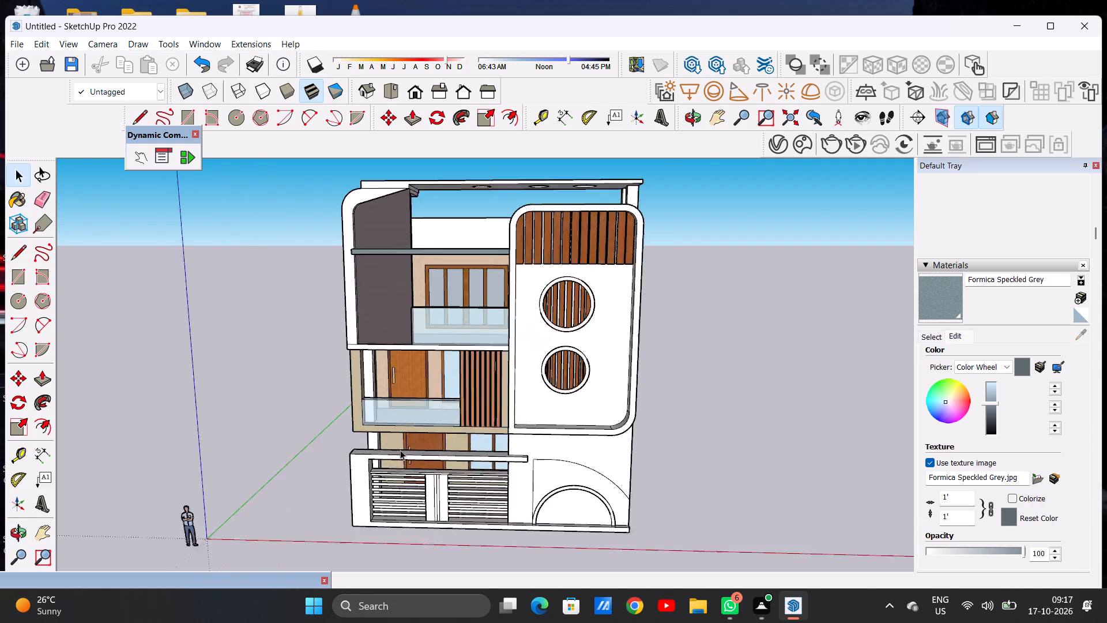
scroll(400, 450, "up", 5)
scroll(485, 452, "down", 5)
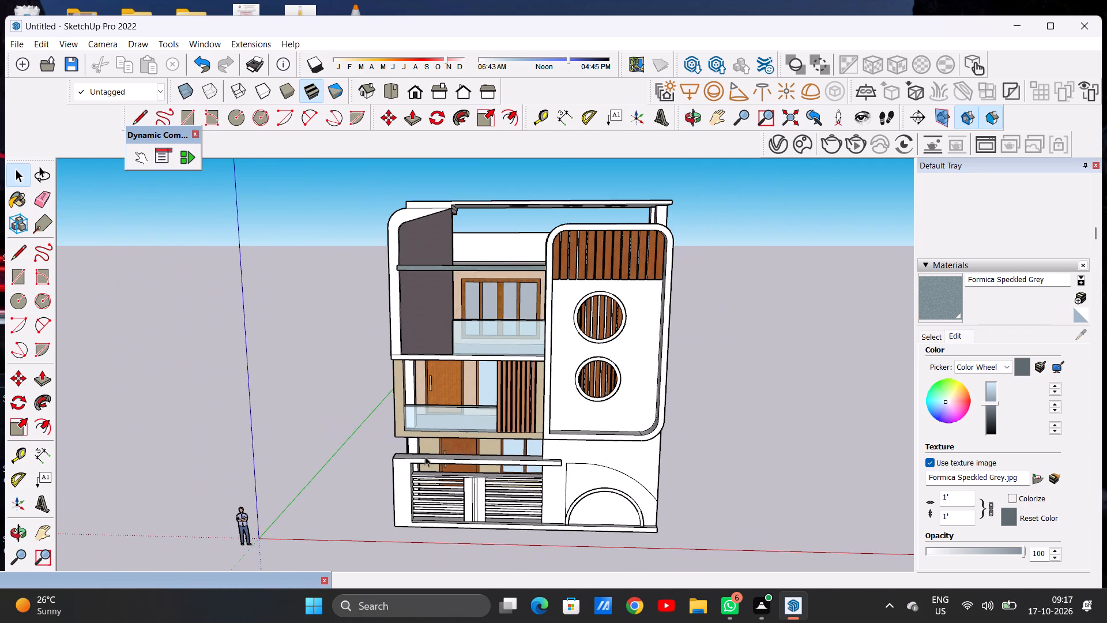
middle_click_drag(400, 458, 431, 426)
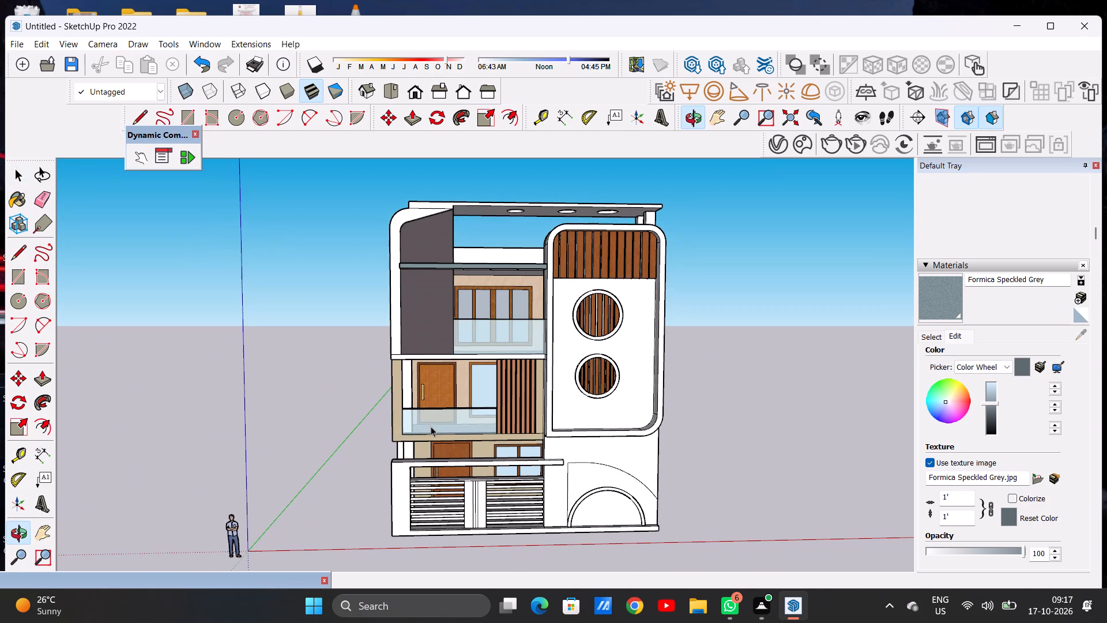
scroll(441, 487, "up", 2)
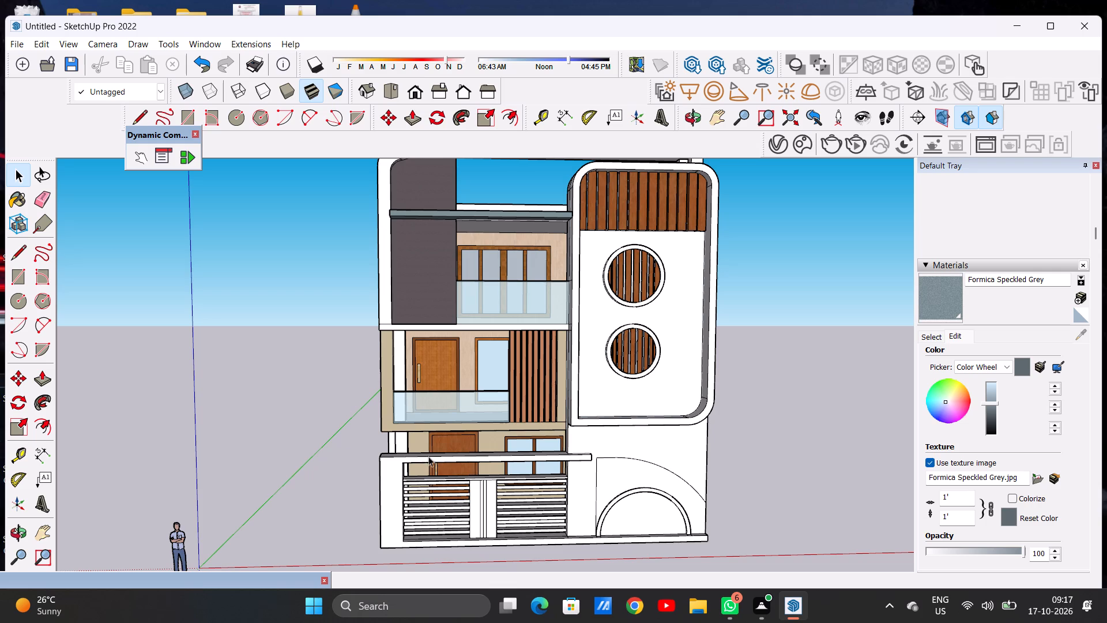
scroll(424, 453, "up", 5)
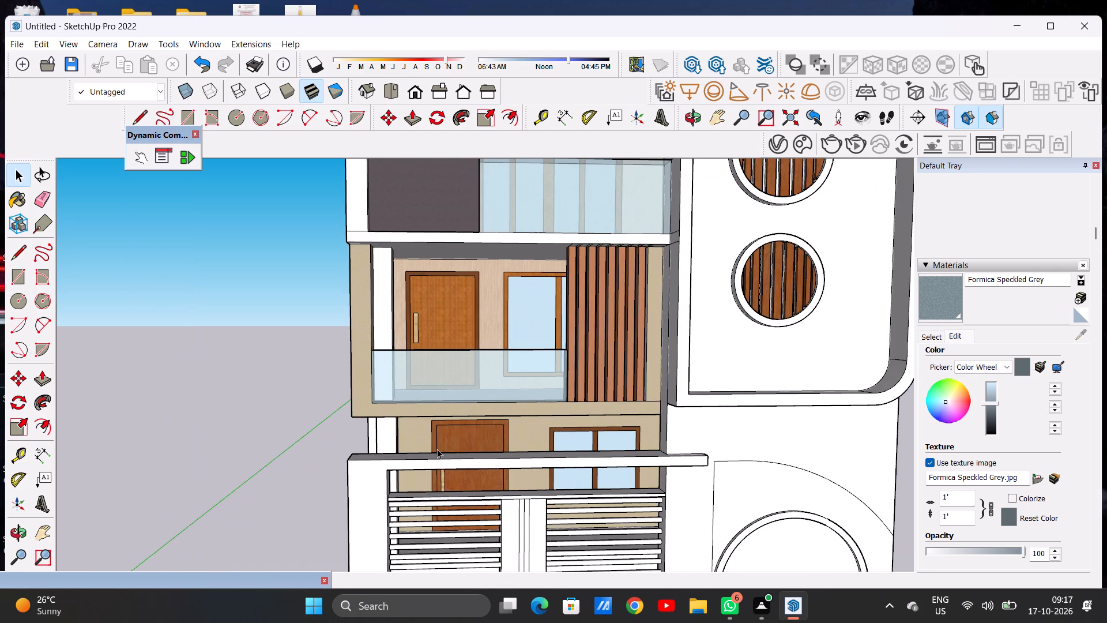
middle_click_drag(437, 449, 402, 365)
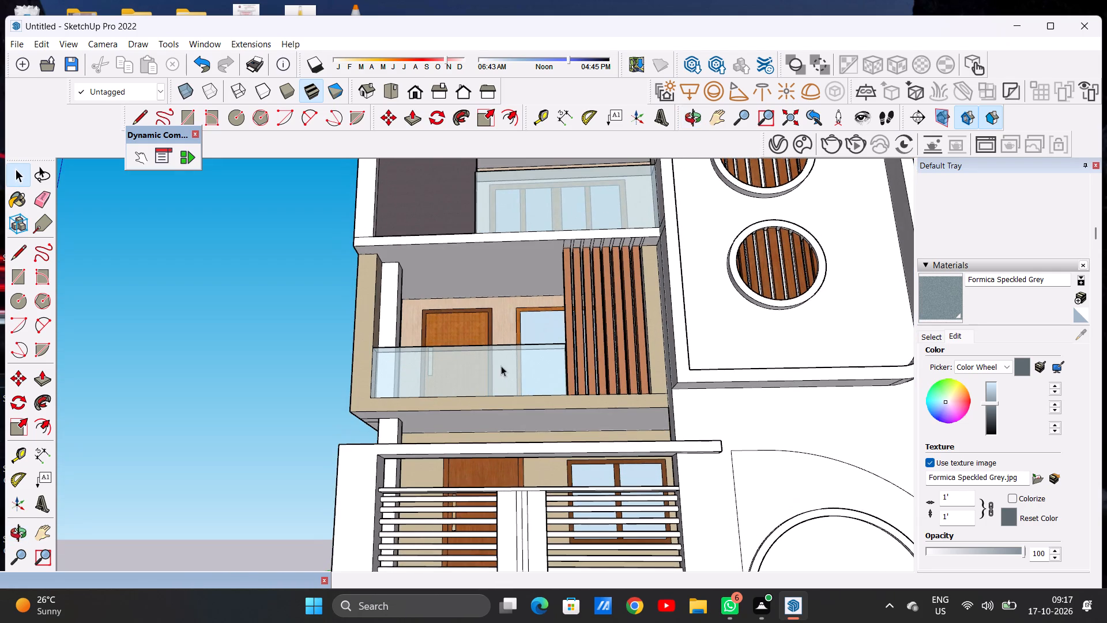
Paint the underside of the first-floor balcony with Formica Speckled Grey.
left_click(940, 290)
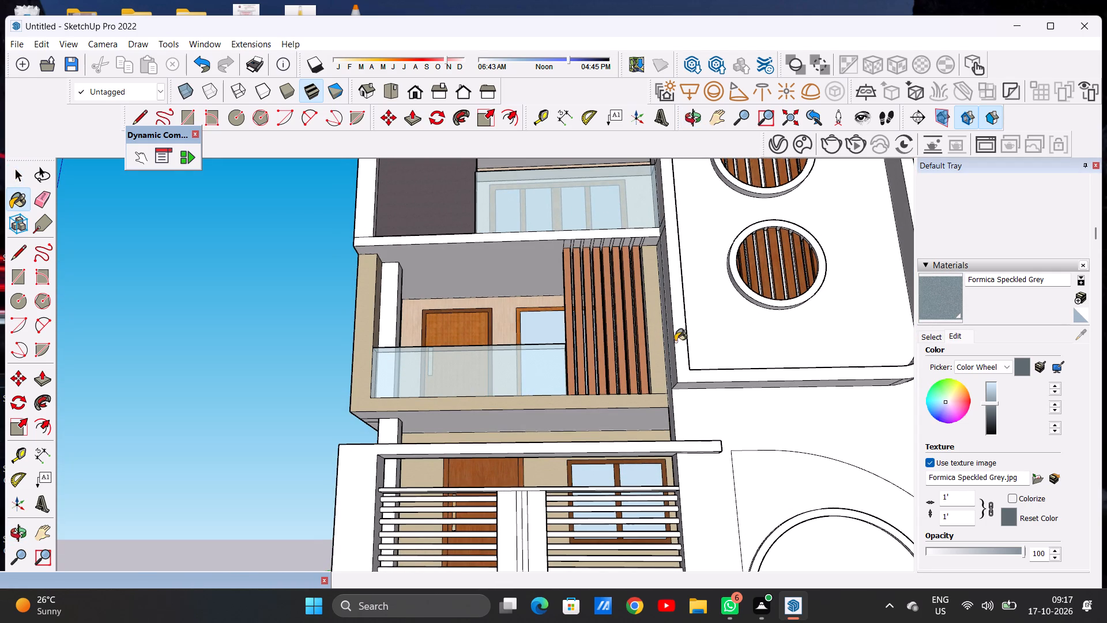
scroll(406, 418, "up", 6)
left_click(400, 417)
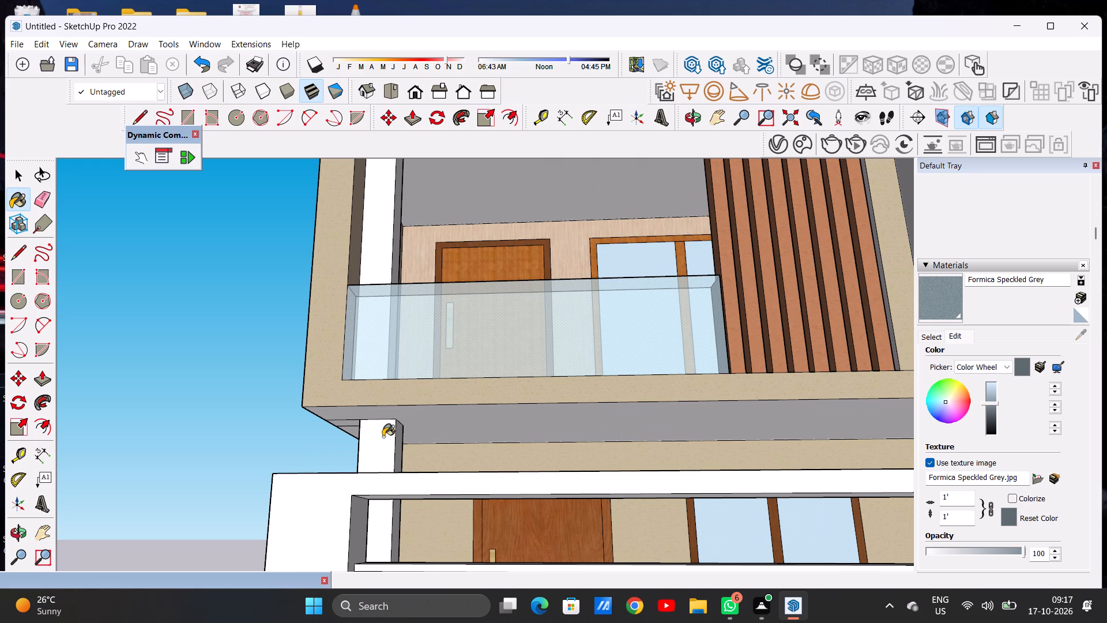
Paint the front, side and rear faces of the ground-floor column beneath the first-floor balcony with Formica Speckled Grey.
left_click(372, 433)
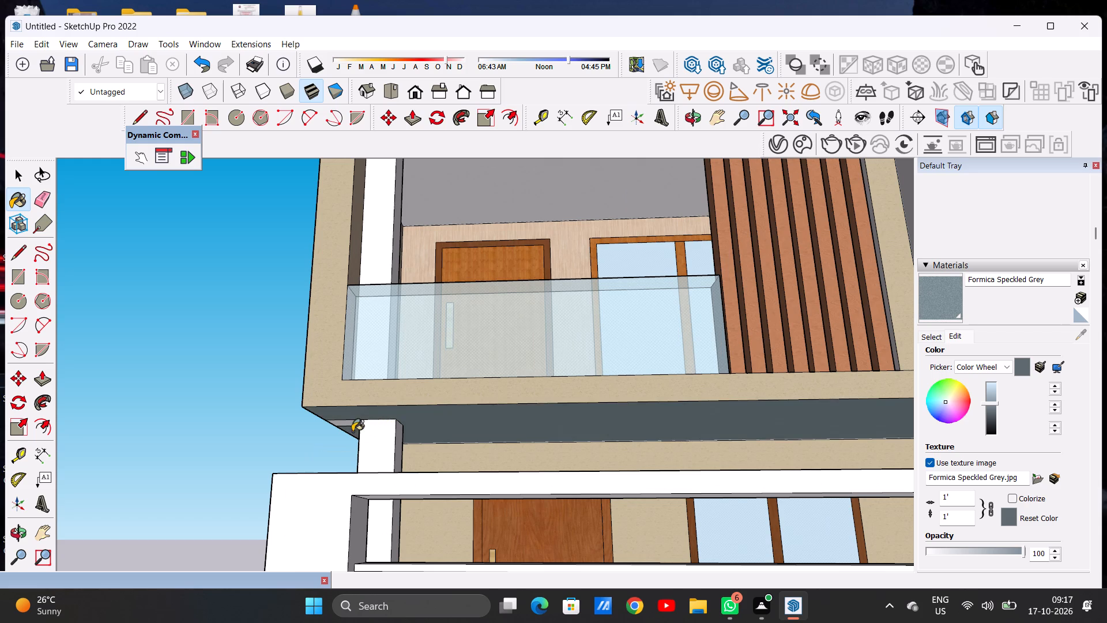
scroll(335, 418, "up", 12)
left_click(357, 427)
scroll(391, 426, "down", 12)
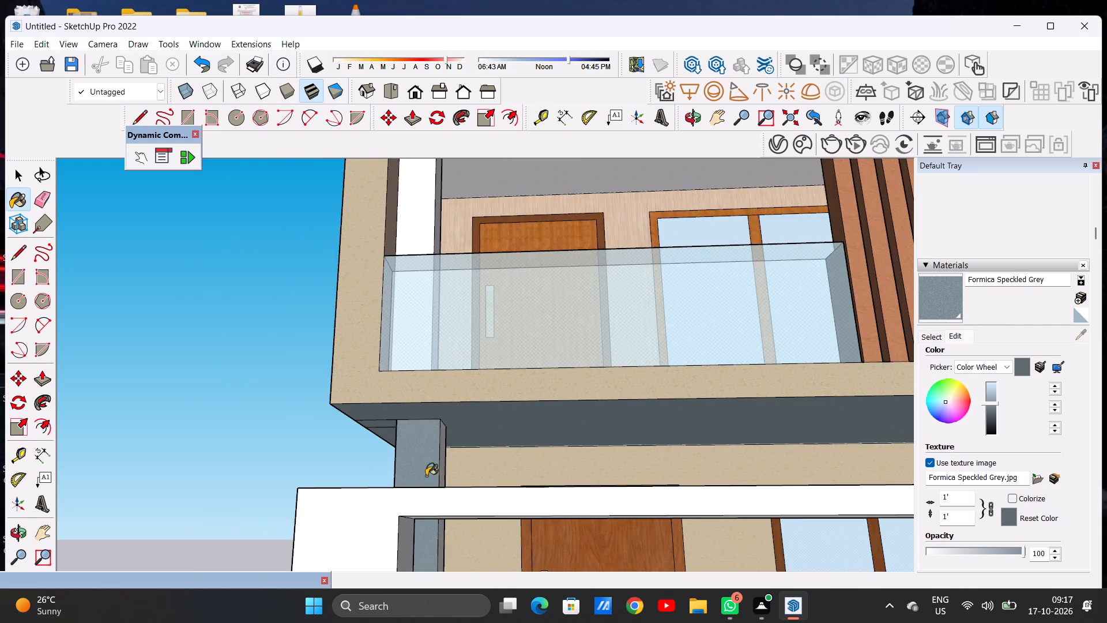
middle_click_drag(426, 476, 326, 501)
scroll(405, 421, "up", 7)
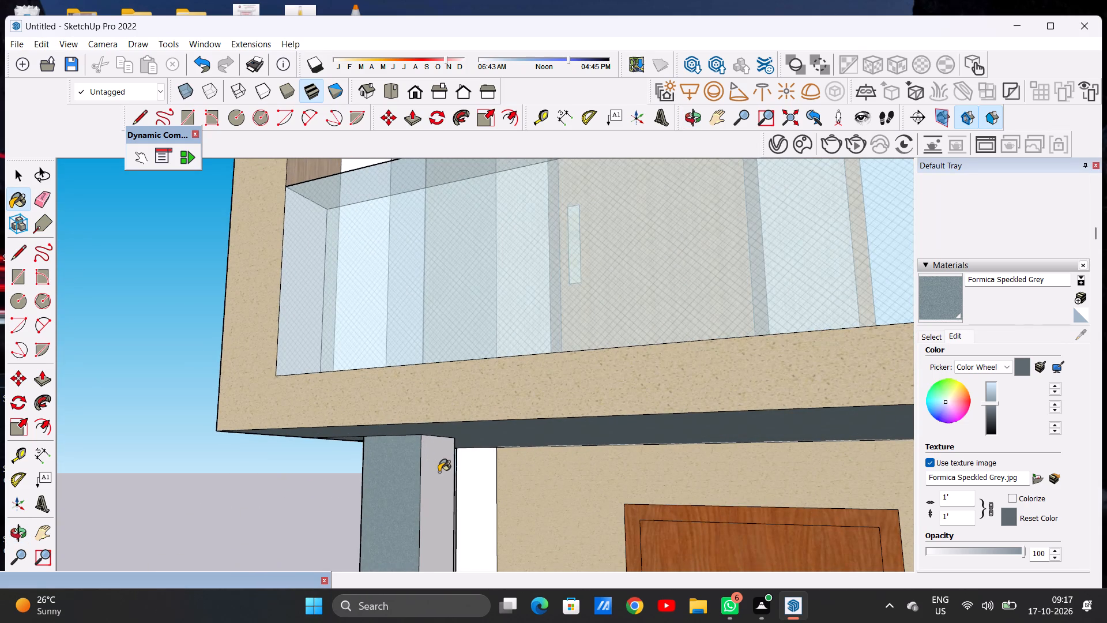
left_click(439, 472)
scroll(411, 453, "down", 7)
middle_click_drag(337, 476, 667, 538)
scroll(440, 511, "up", 3)
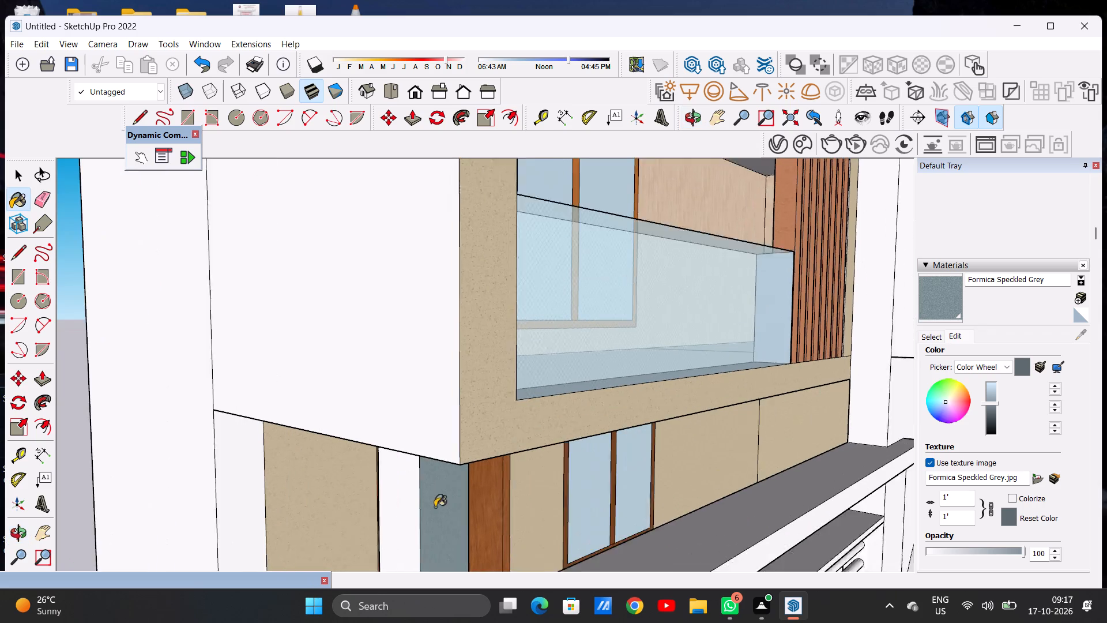
scroll(435, 507, "up", 2)
left_click(412, 500)
scroll(440, 471, "down", 10)
middle_click_drag(466, 479, 695, 491)
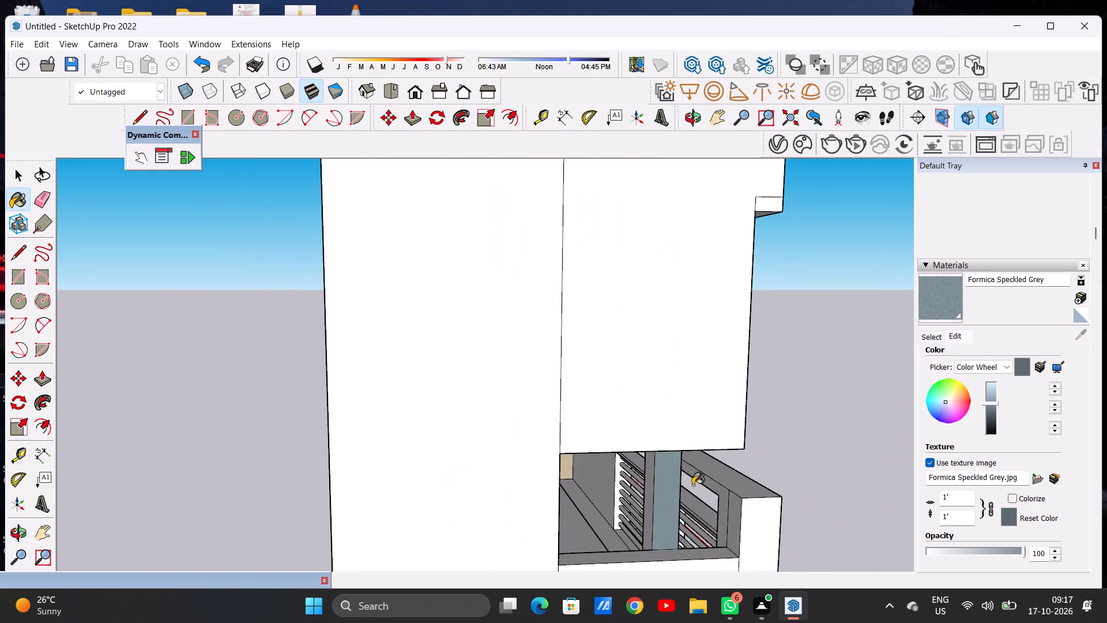
scroll(661, 467, "up", 13)
left_click(660, 451)
scroll(484, 475, "down", 8)
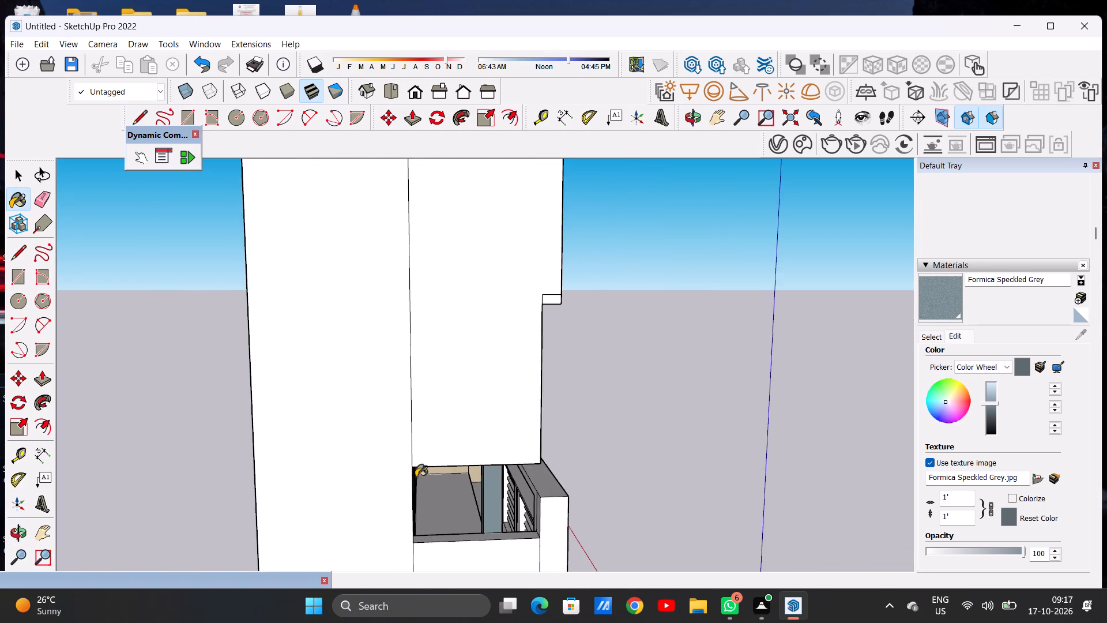
Examine the painted ground-floor column and the front elevation from several angles, ending close to the gate.
scroll(416, 477, "down", 13)
middle_click_drag(495, 476, 86, 486)
scroll(394, 443, "up", 7)
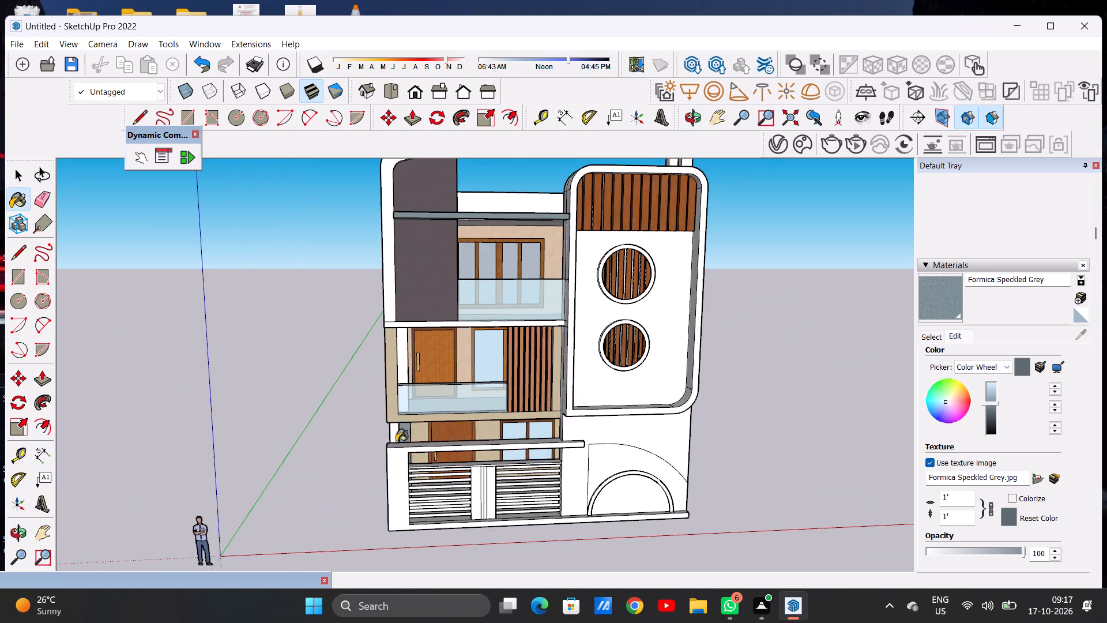
middle_click_drag(455, 435, 278, 470)
scroll(447, 434, "up", 20)
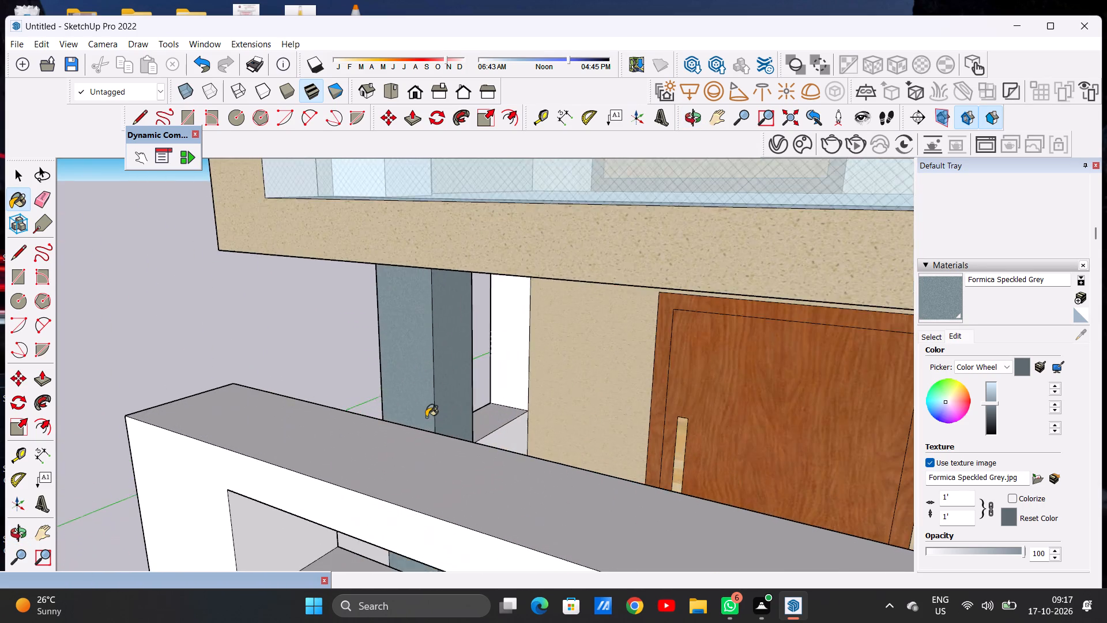
scroll(385, 489, "down", 20)
scroll(385, 489, "down", 4)
middle_click_drag(375, 496, 491, 447)
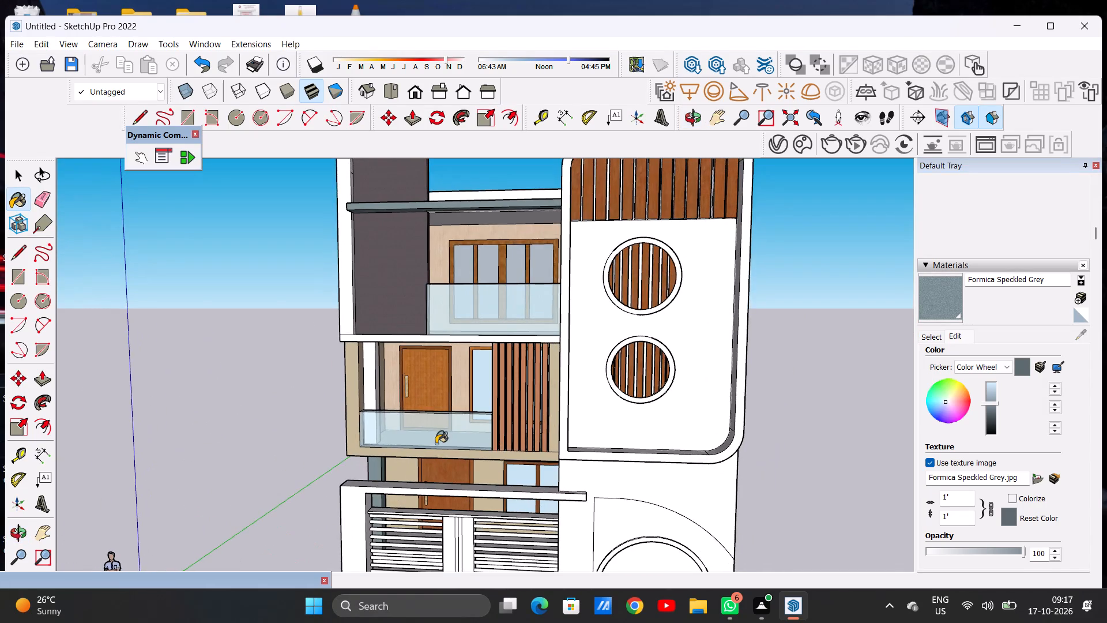
scroll(409, 434, "down", 11)
scroll(421, 468, "up", 14)
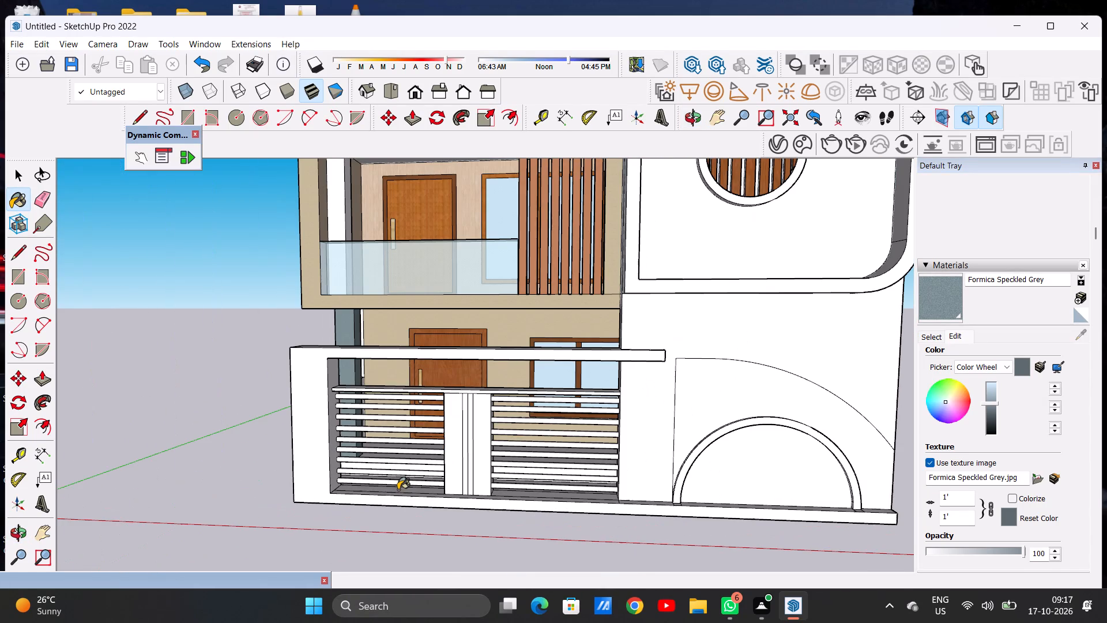
key("space")
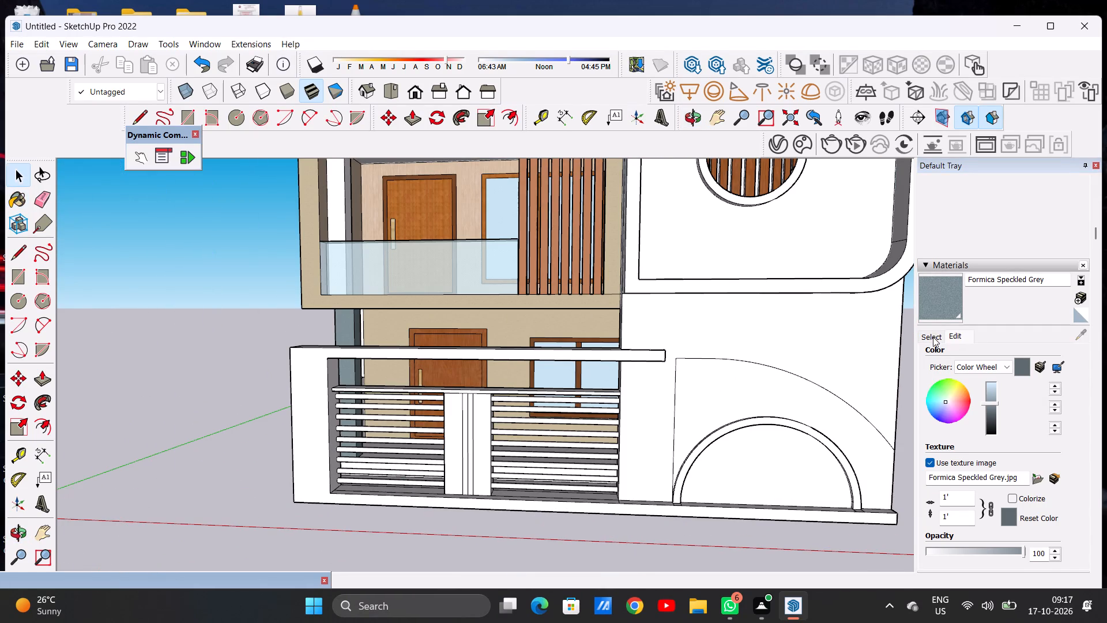
Paint the front face of the frame around the ground-floor gate with Formica Graystone from Synthetic Surfaces.
left_click(927, 333)
left_click(1008, 384)
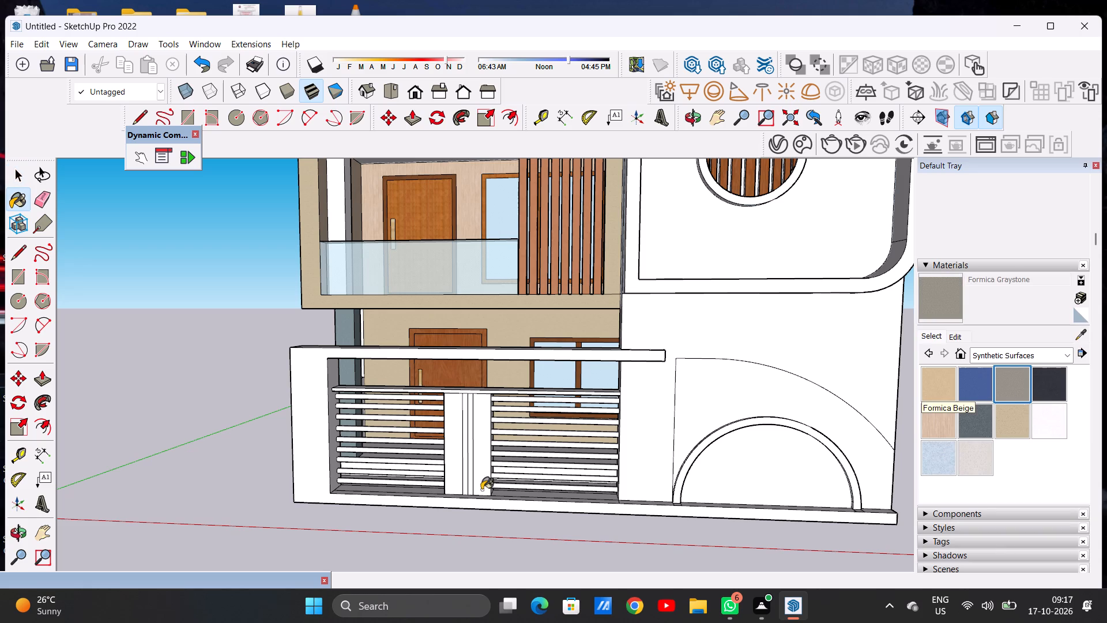
scroll(311, 440, "up", 6)
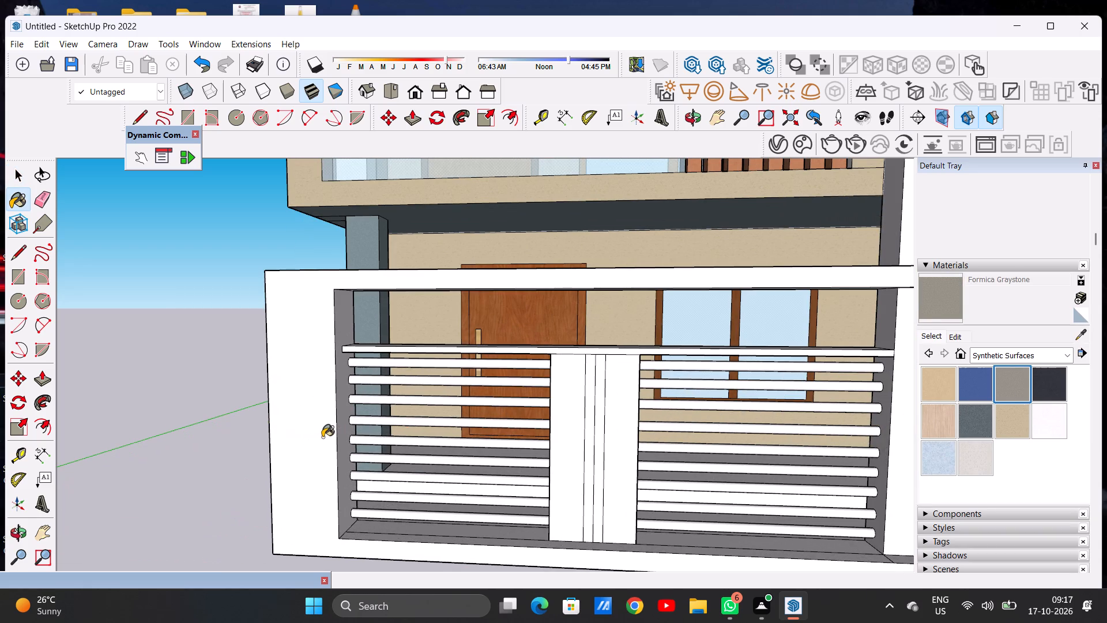
left_click(322, 437)
scroll(352, 475, "down", 7)
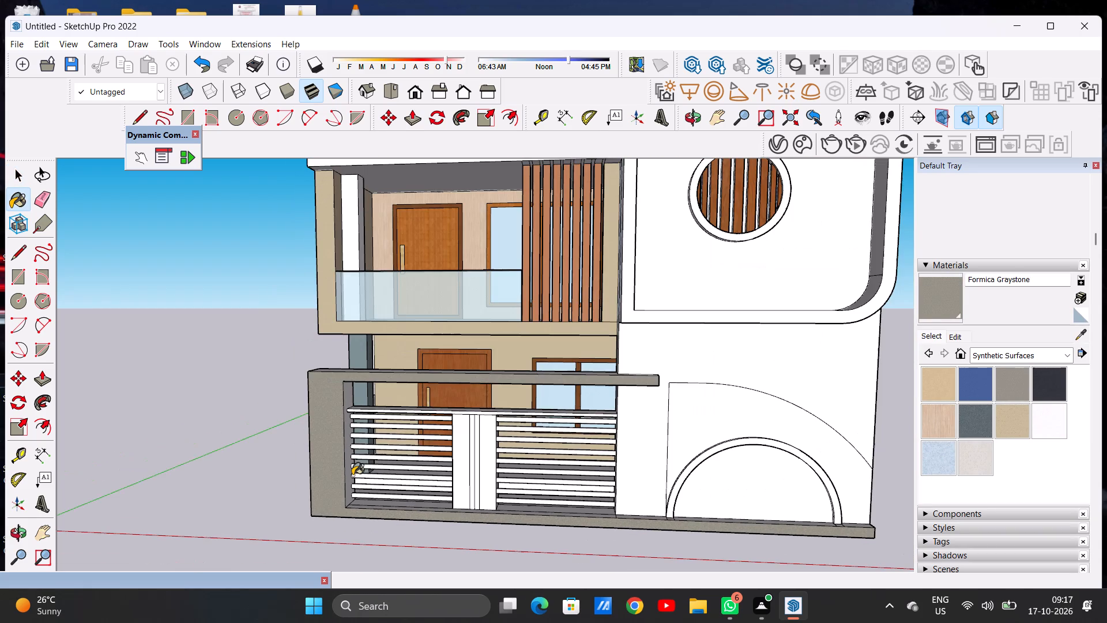
Lighten the Formica Graystone material by raising its colour brightness.
left_click(956, 339)
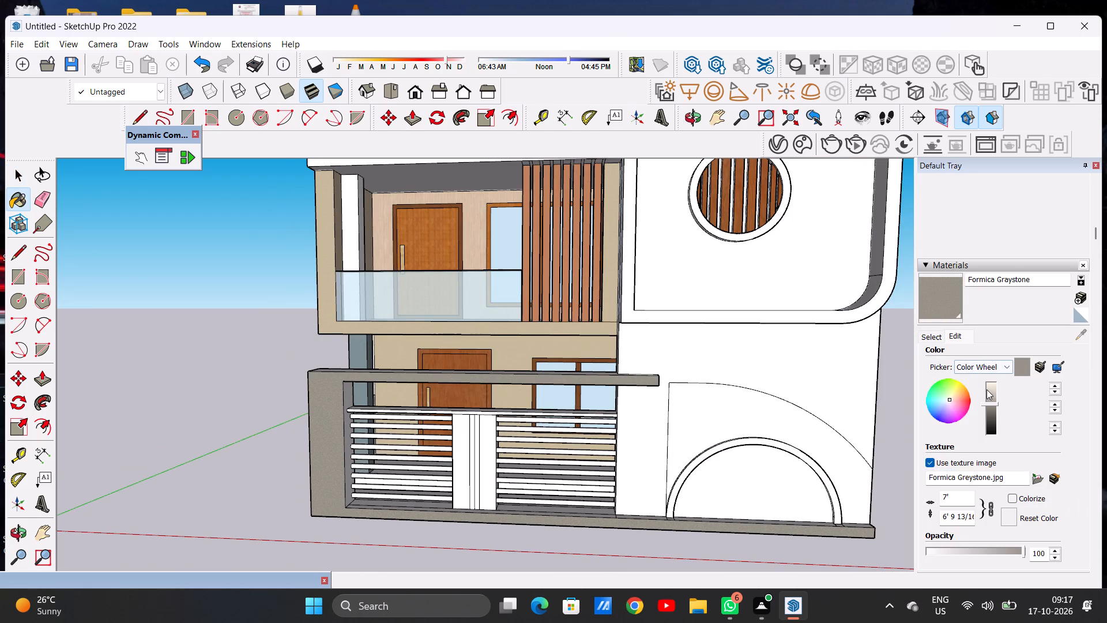
left_click(989, 396)
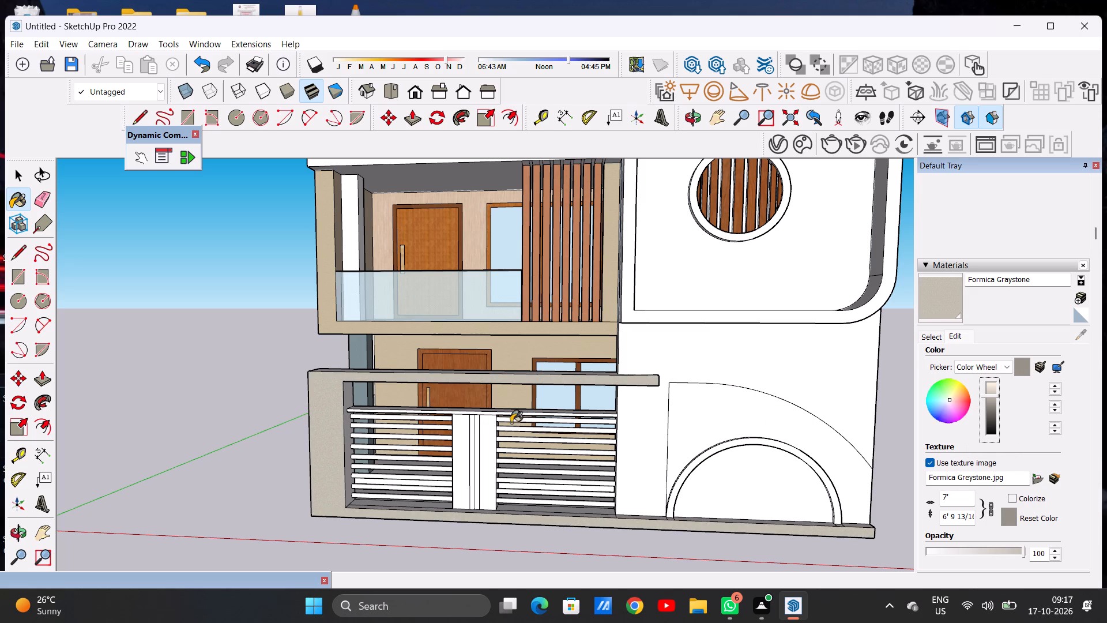
Paint the outer side and top faces of the gate frame with the lightened Formica Graystone.
scroll(329, 423, "down", 5)
middle_click_drag(305, 419, 461, 442)
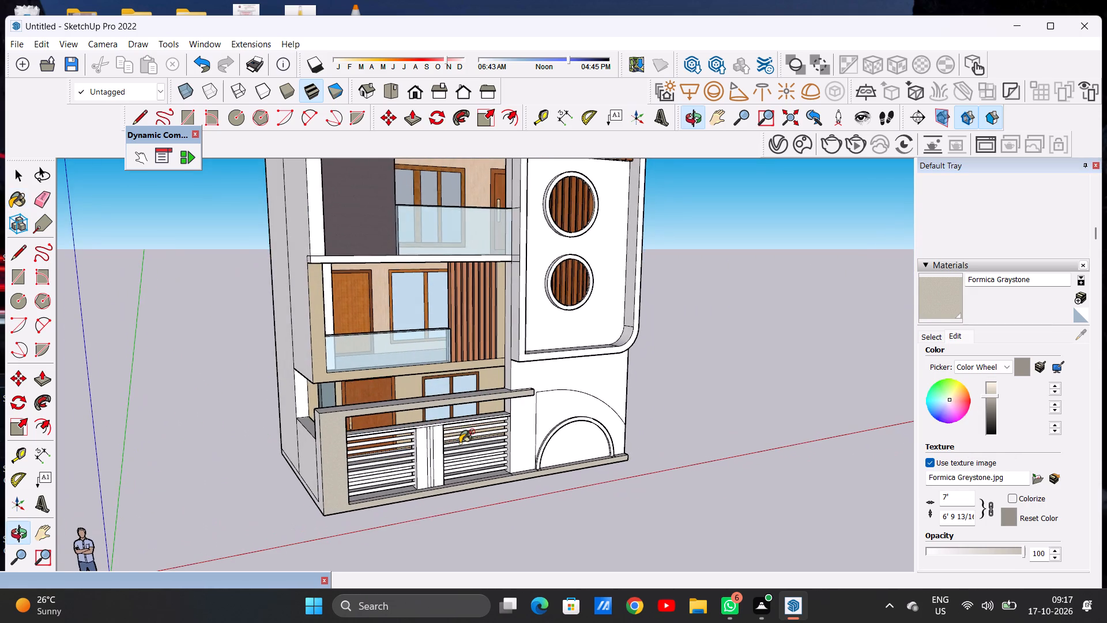
scroll(328, 443, "up", 11)
left_click(303, 395)
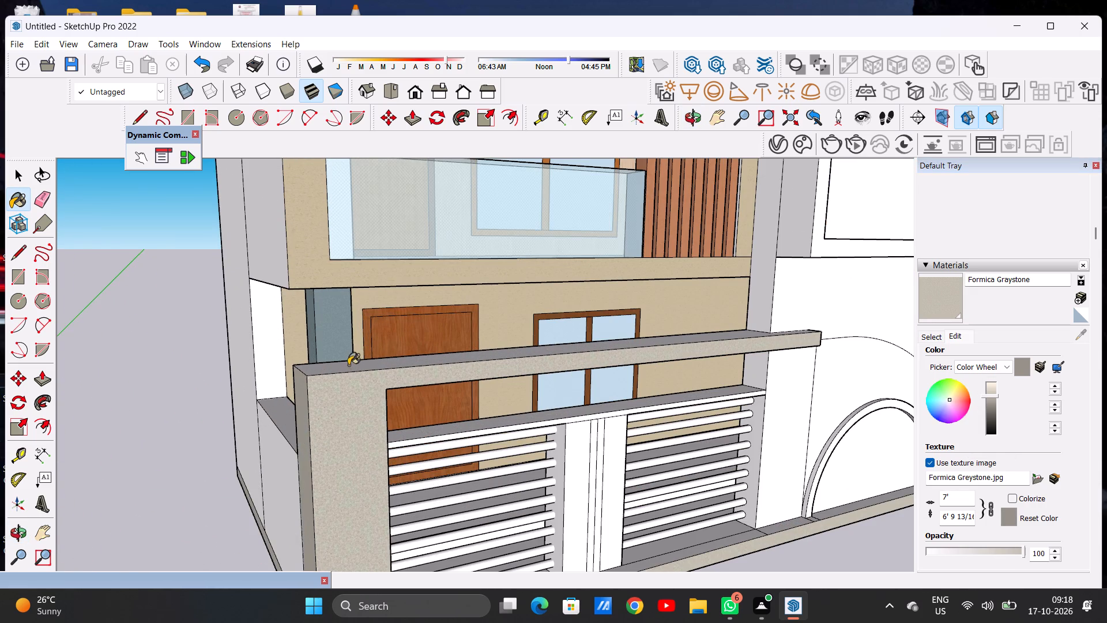
left_click(325, 366)
scroll(345, 420, "down", 15)
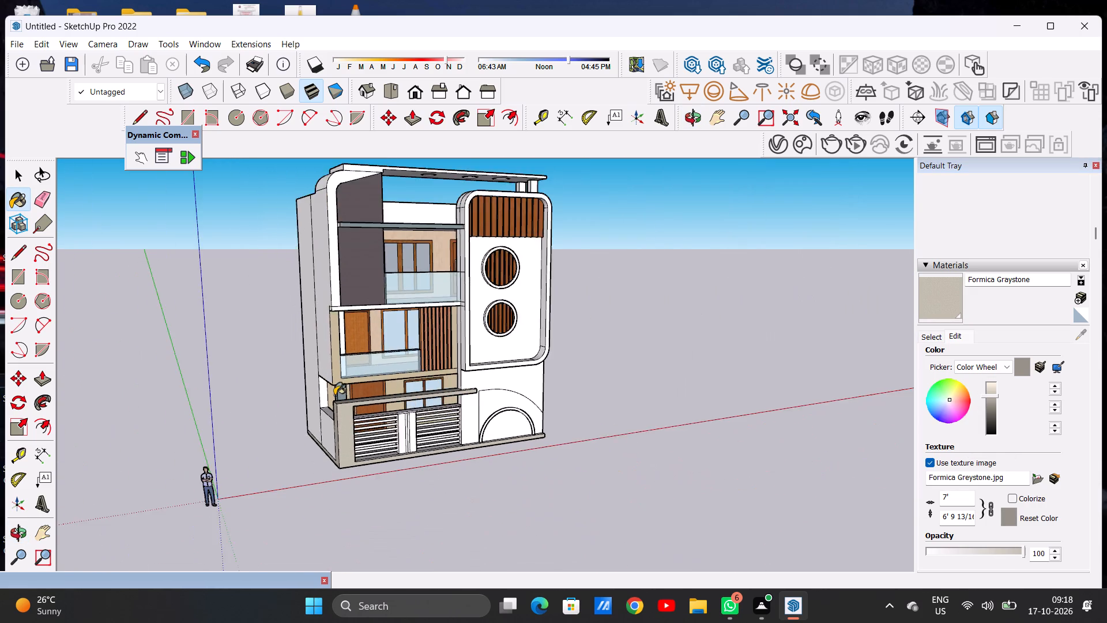
Paint the strips at the base of both gate panels with Formica Laminate Dark.
scroll(334, 395, "down", 6)
middle_click_drag(363, 425, 257, 421)
scroll(396, 423, "up", 11)
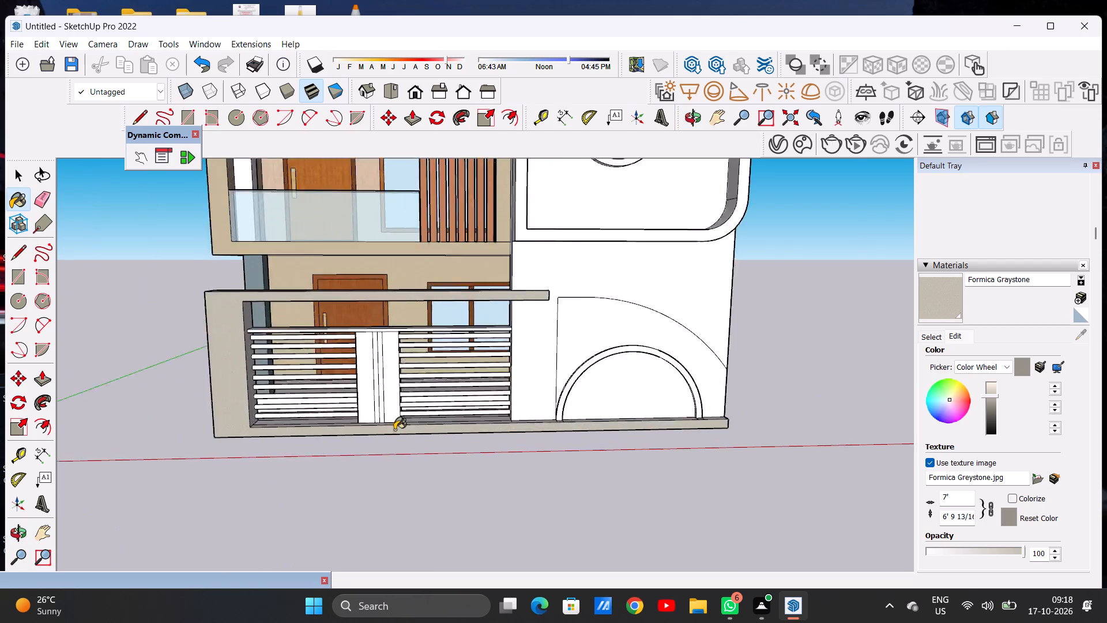
scroll(394, 430, "up", 9)
scroll(394, 430, "down", 6)
middle_click_drag(412, 426, 420, 504)
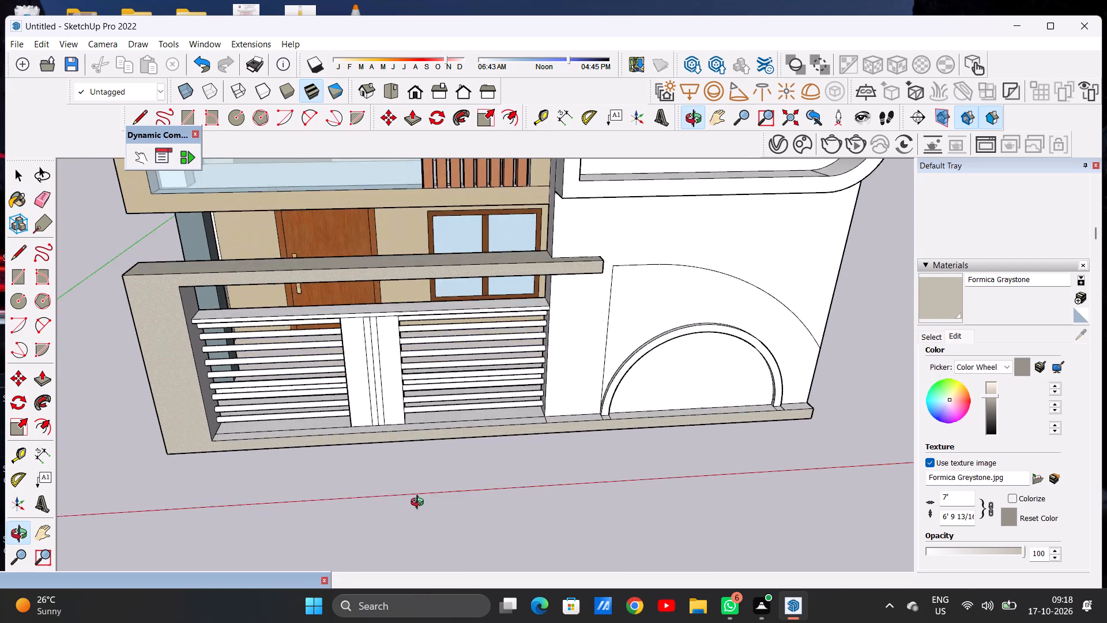
middle_click_drag(420, 504, 383, 482)
left_click(931, 342)
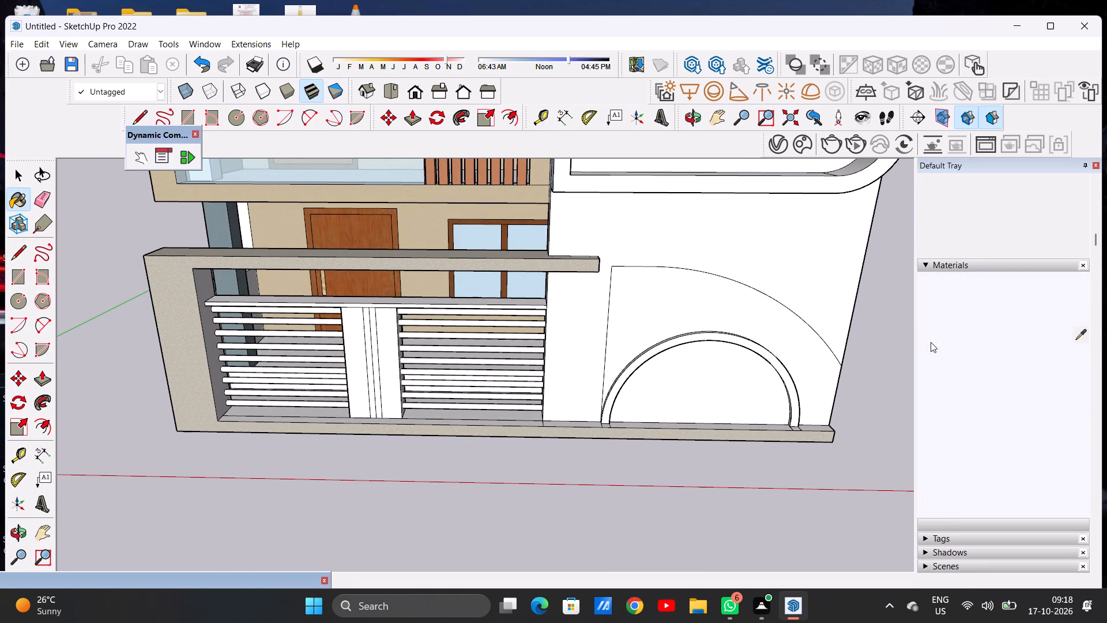
left_click(1048, 377)
scroll(322, 406, "up", 3)
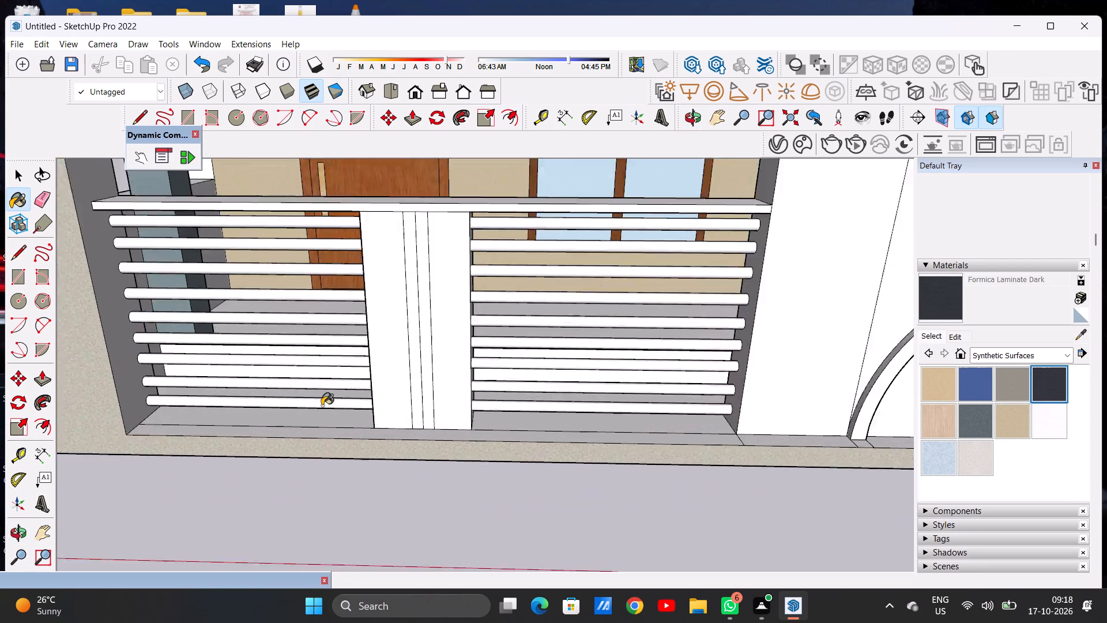
scroll(322, 406, "up", 9)
left_click(347, 419)
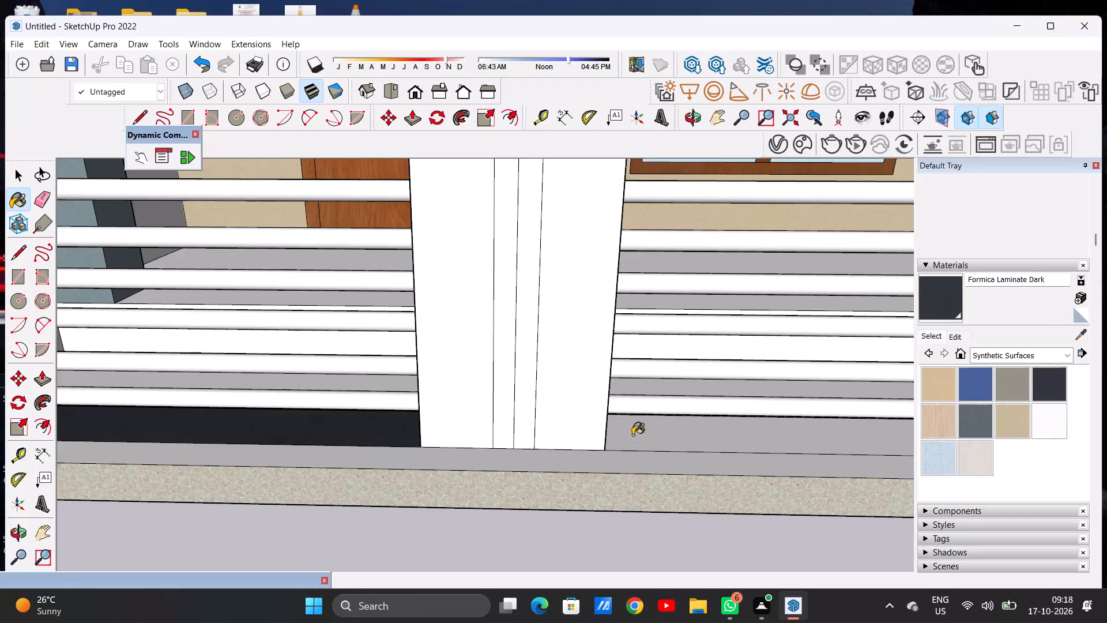
left_click(632, 435)
Paint the gate's top rail with Formica Laminate Dark, starting with its front face.
scroll(494, 438, "down", 12)
scroll(329, 359, "up", 4)
scroll(337, 303, "up", 1)
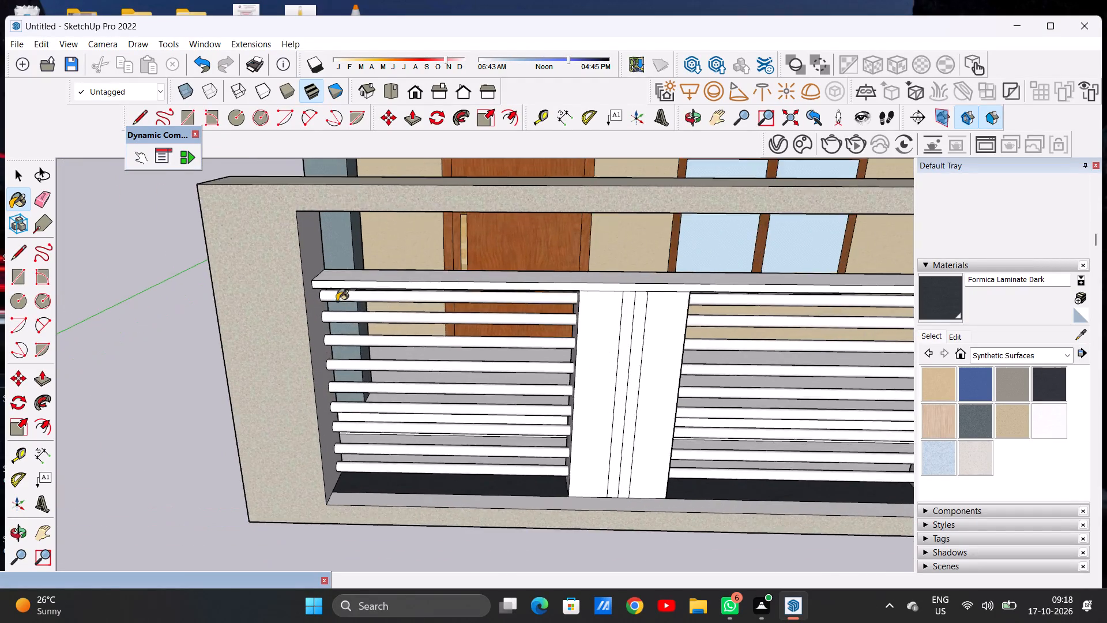
scroll(337, 301, "up", 5)
left_click(343, 279)
left_click(342, 264)
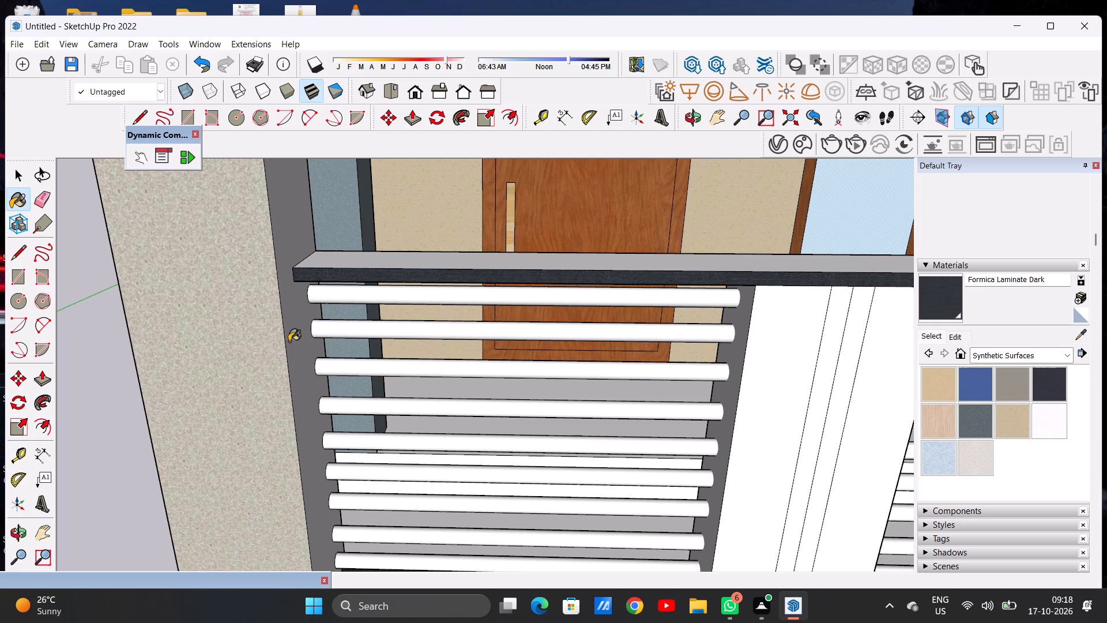
Paint the underside of the gate's top rail with Formica Laminate Dark above both slatted panels.
scroll(209, 328, "down", 11)
middle_click_drag(337, 355, 342, 290)
middle_click_drag(342, 286, 341, 280)
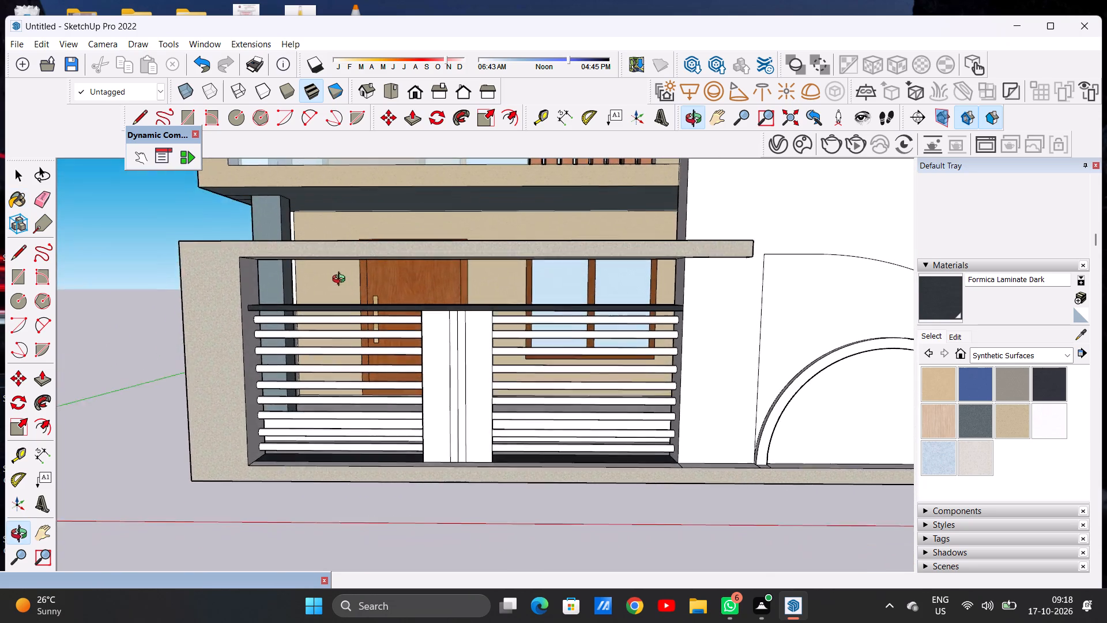
middle_click_drag(341, 280, 341, 276)
scroll(356, 326, "up", 5)
middle_click_drag(456, 312, 452, 262)
scroll(461, 280, "up", 12)
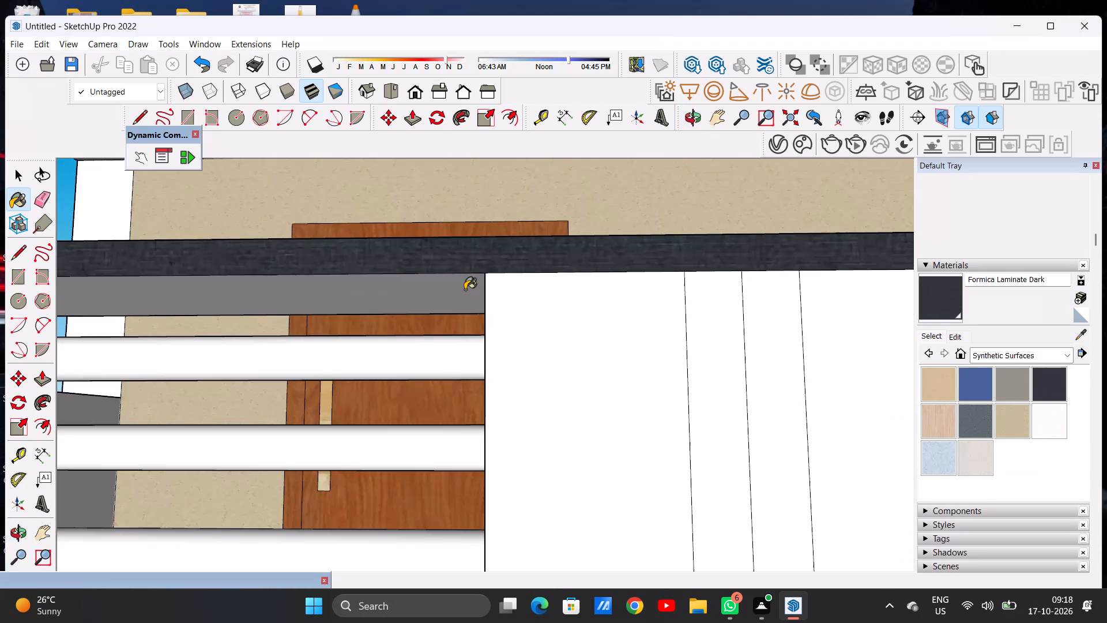
scroll(465, 290, "up", 1)
left_click(464, 290)
scroll(334, 328, "down", 9)
scroll(532, 317, "up", 7)
scroll(443, 328, "up", 5)
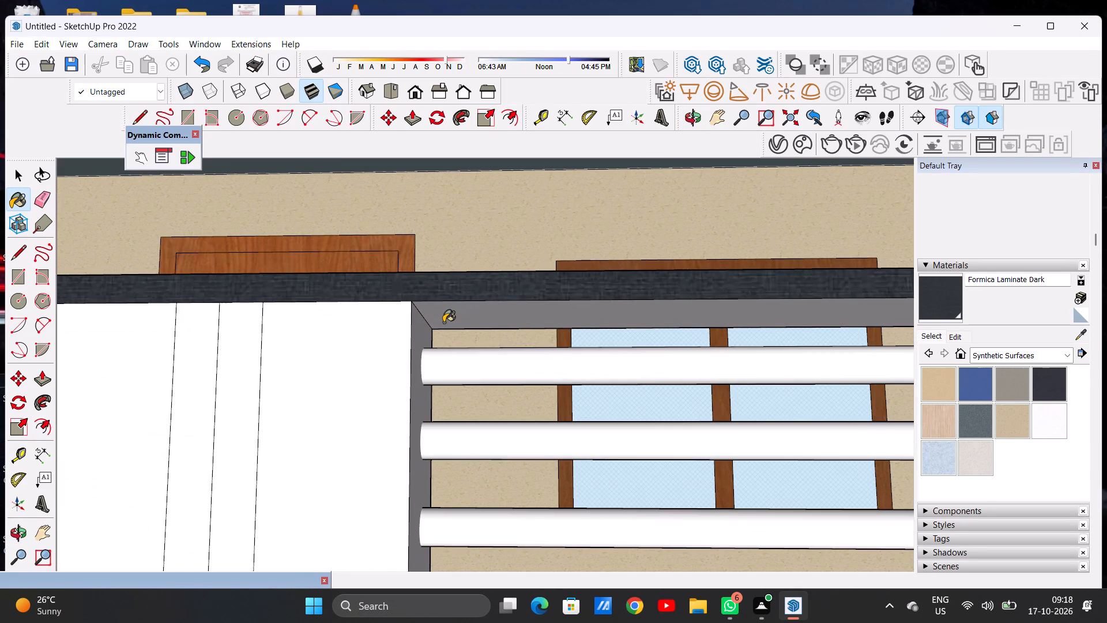
left_click(441, 318)
scroll(464, 326, "down", 9)
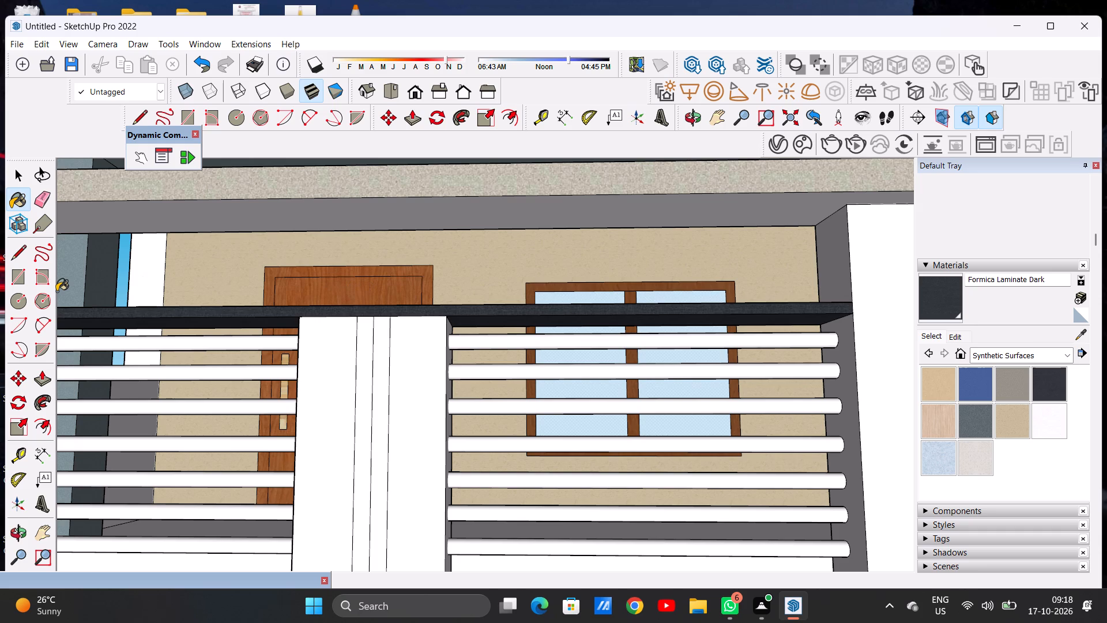
scroll(51, 290, "down", 7)
scroll(341, 363, "down", 14)
scroll(346, 425, "up", 5)
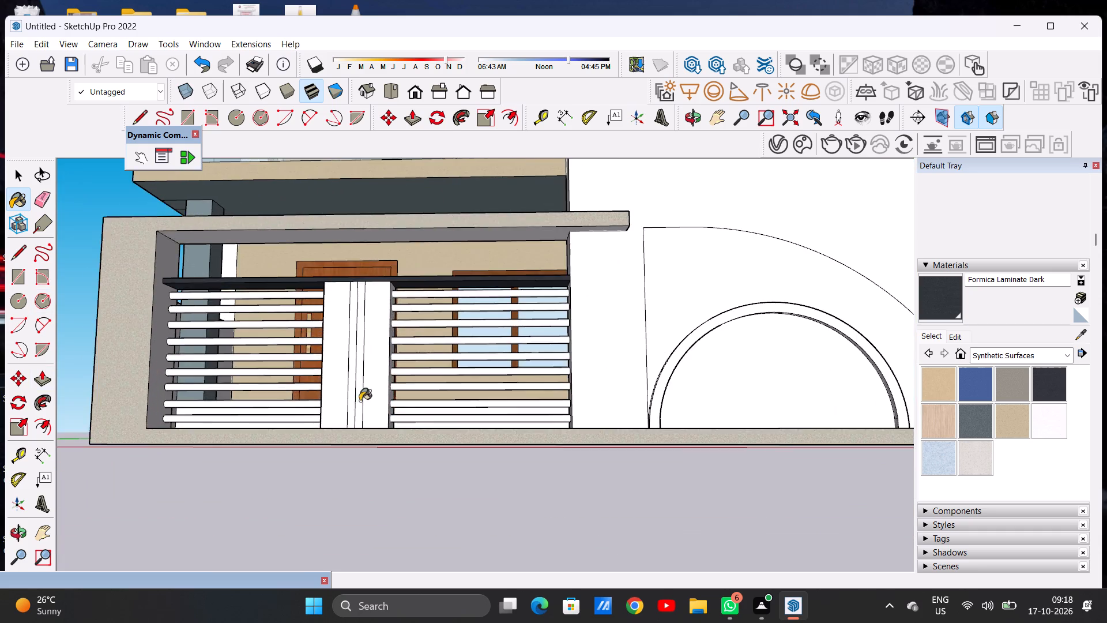
middle_click_drag(360, 401, 368, 460)
scroll(274, 307, "up", 5)
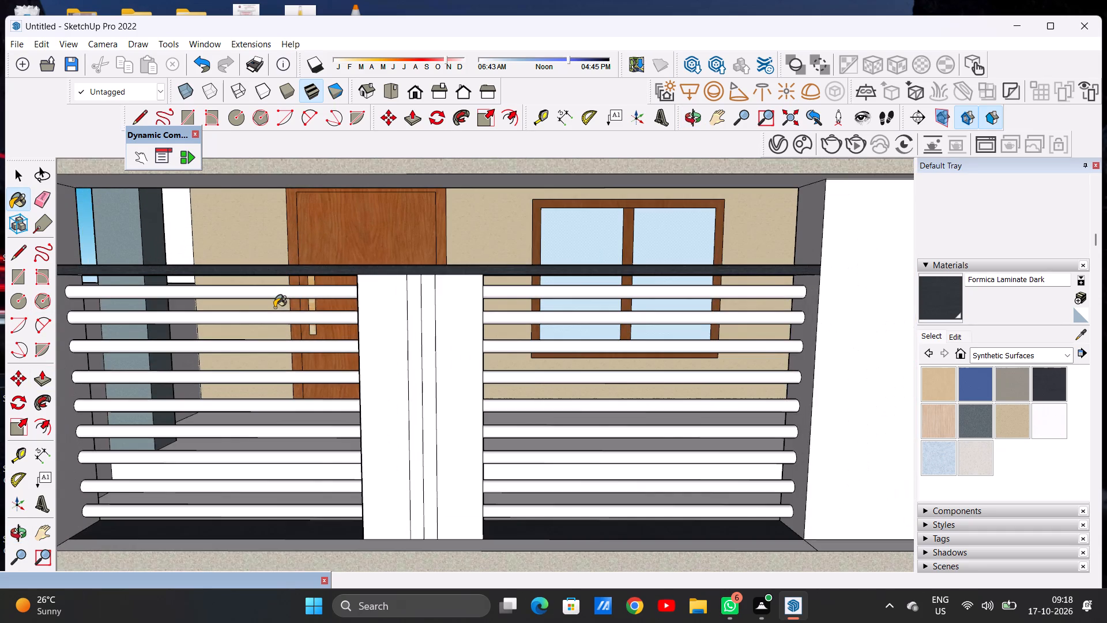
Paint the upper round slats of the gate panels with Formica Laminate Dark.
scroll(321, 283, "up", 5)
left_click(321, 288)
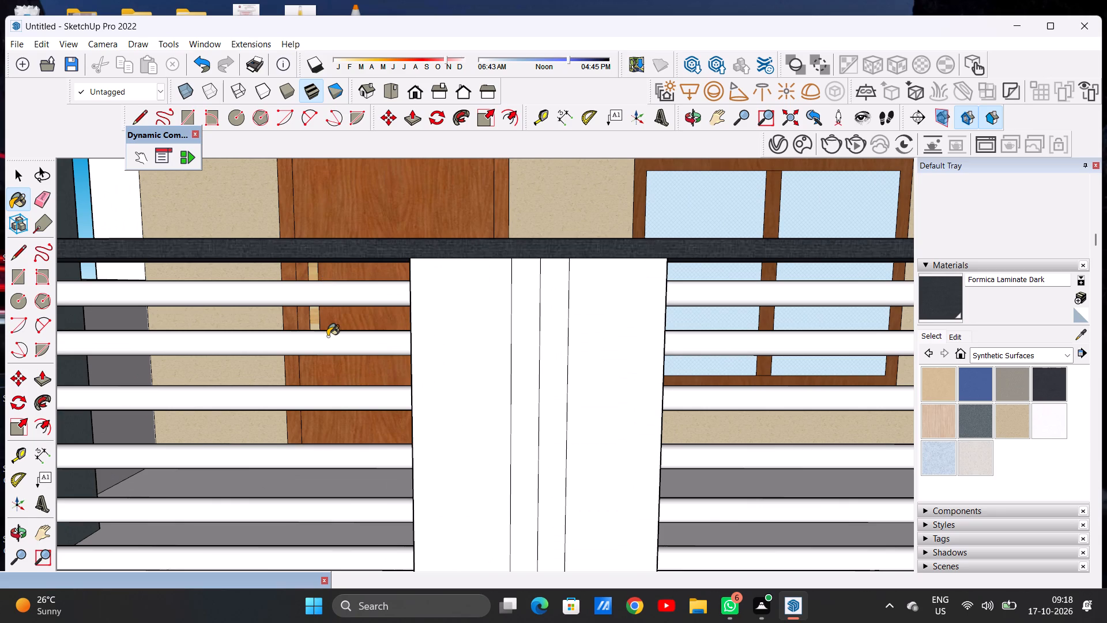
left_click(327, 336)
scroll(348, 286, "down", 6)
scroll(352, 362, "up", 5)
left_click(349, 340)
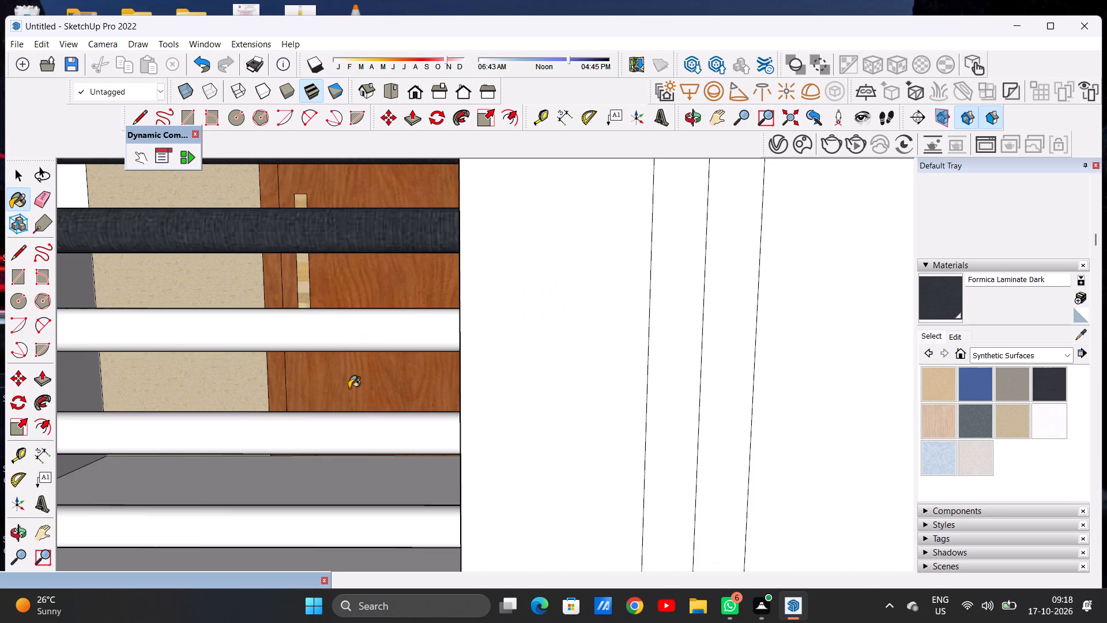
left_click(356, 427)
left_click(359, 527)
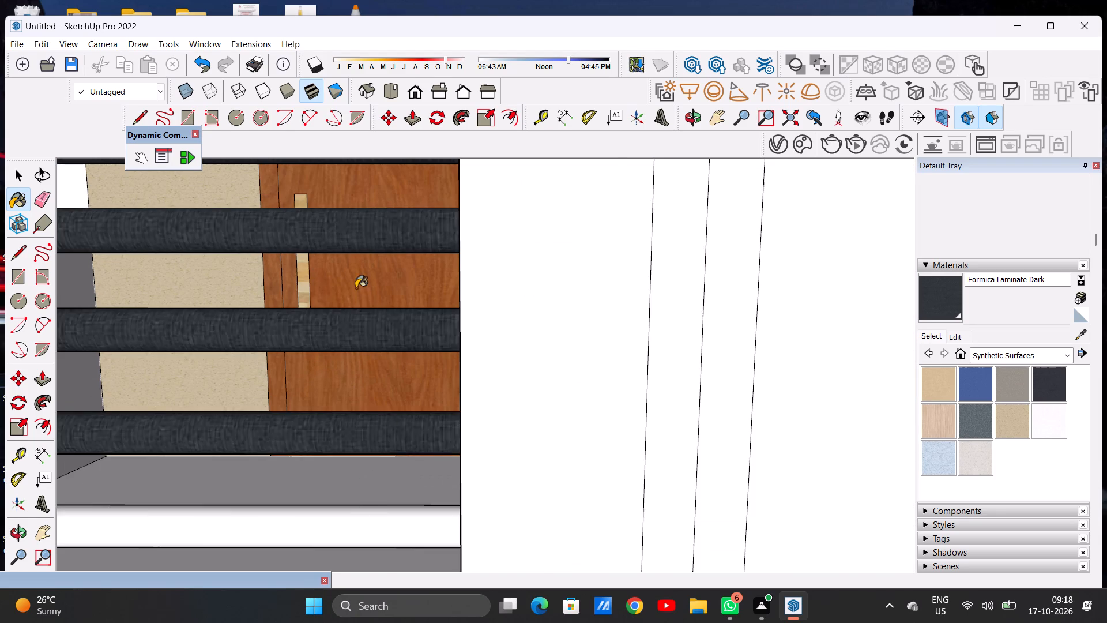
Paint the remaining lower slats of the gate panels with Formica Laminate Dark.
scroll(356, 288, "down", 11)
scroll(357, 352, "up", 11)
left_click(366, 301)
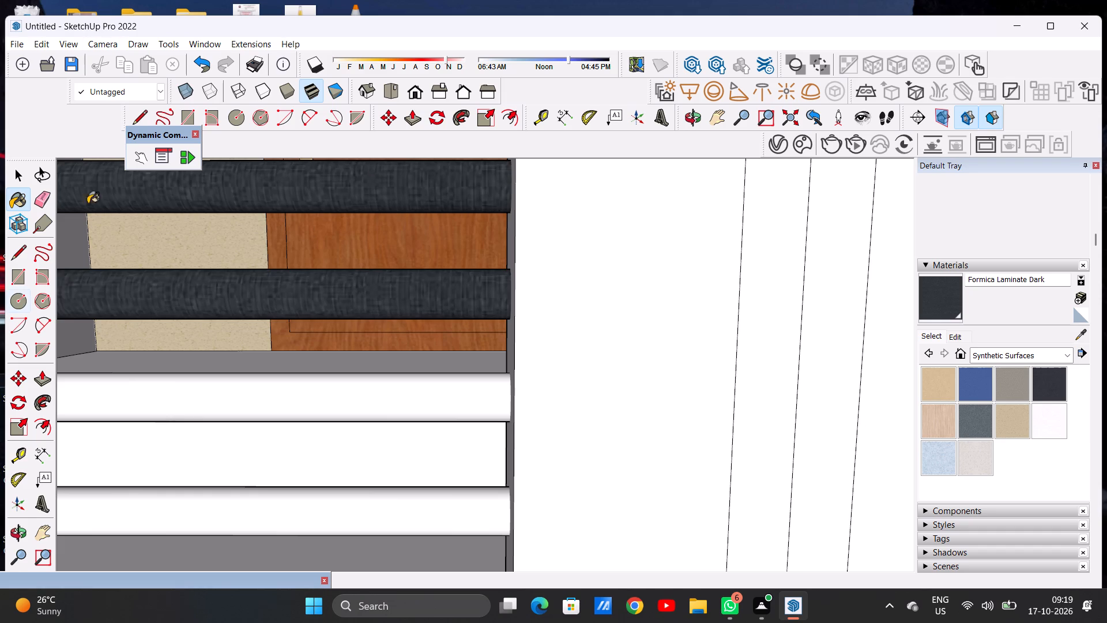
scroll(556, 335, "down", 9)
scroll(517, 352, "up", 4)
left_click(517, 352)
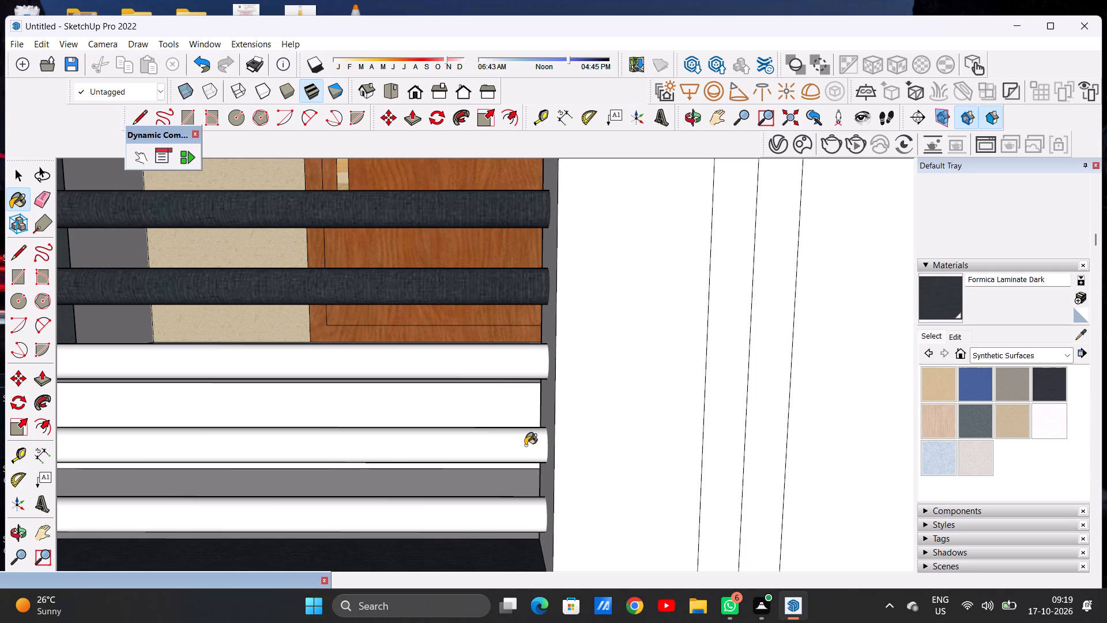
left_click(525, 445)
left_click(515, 521)
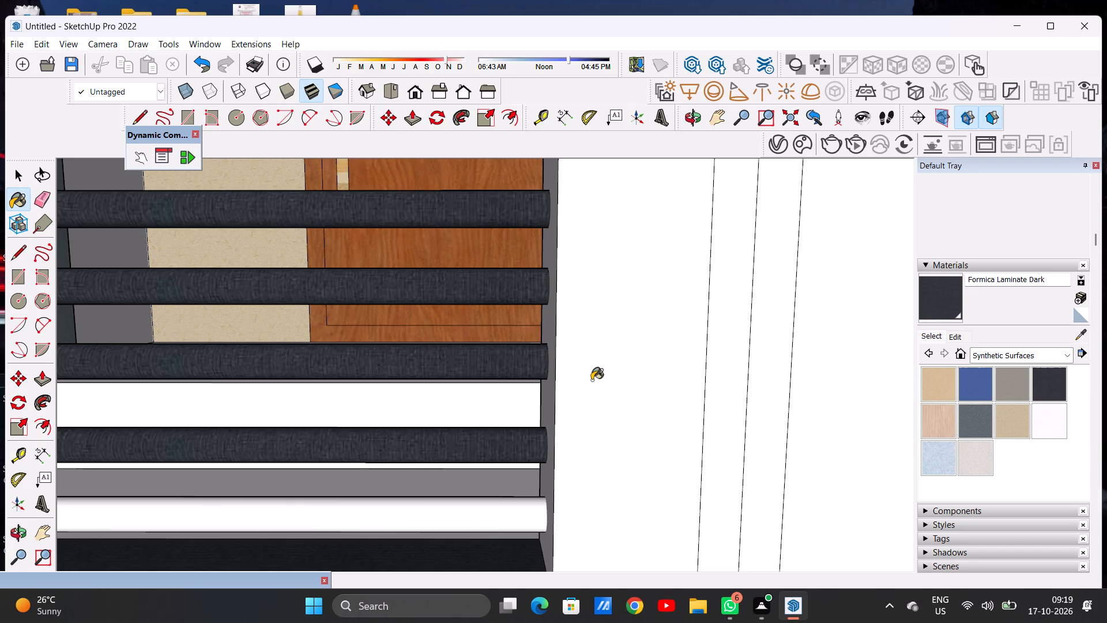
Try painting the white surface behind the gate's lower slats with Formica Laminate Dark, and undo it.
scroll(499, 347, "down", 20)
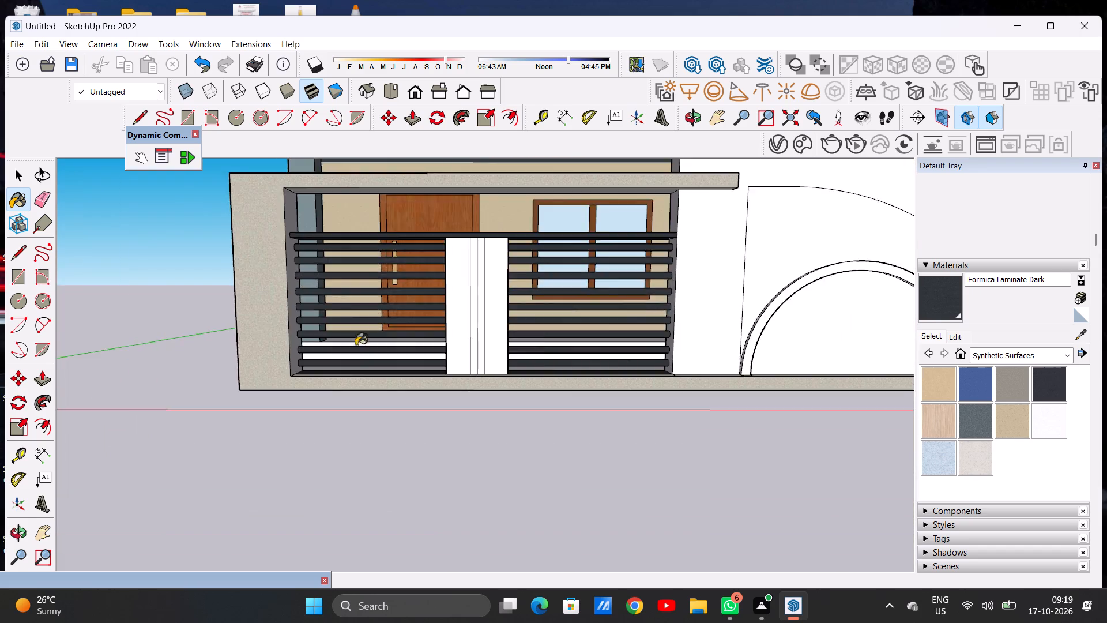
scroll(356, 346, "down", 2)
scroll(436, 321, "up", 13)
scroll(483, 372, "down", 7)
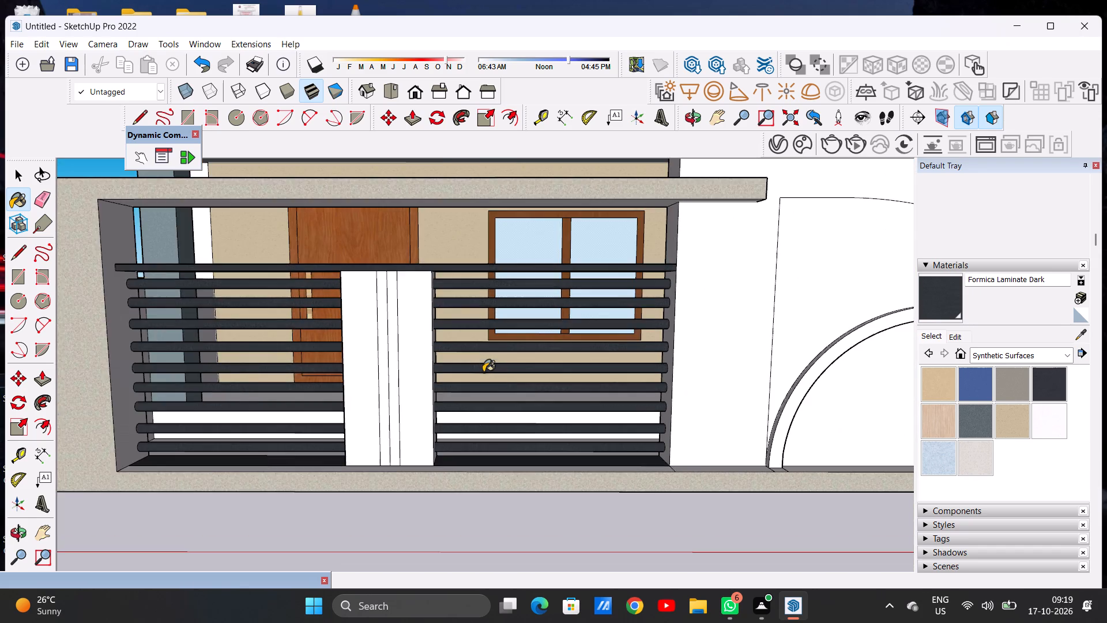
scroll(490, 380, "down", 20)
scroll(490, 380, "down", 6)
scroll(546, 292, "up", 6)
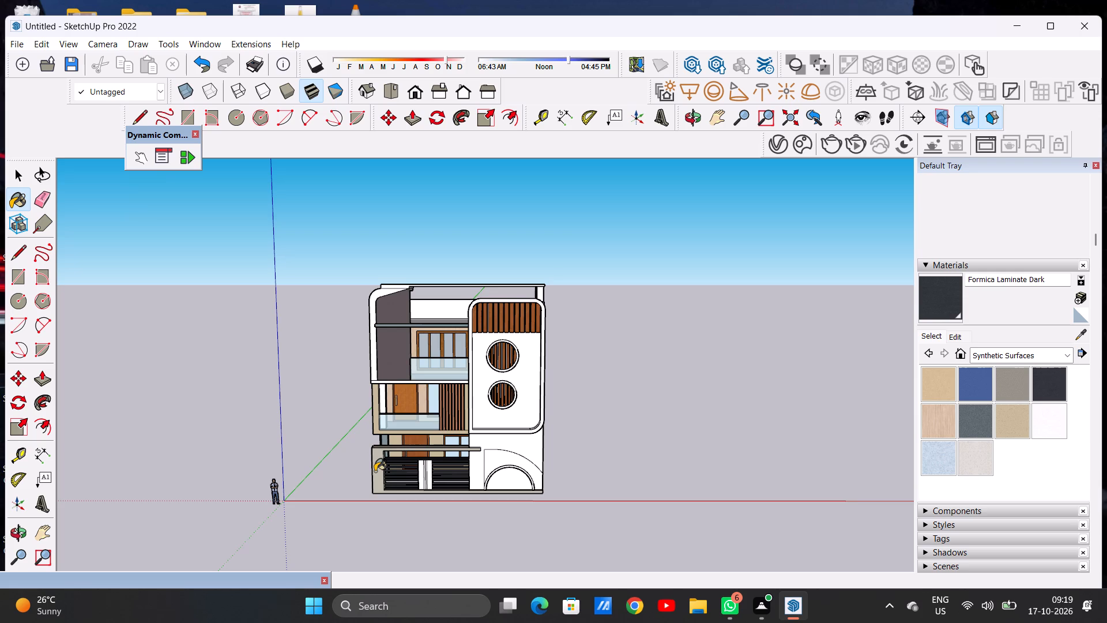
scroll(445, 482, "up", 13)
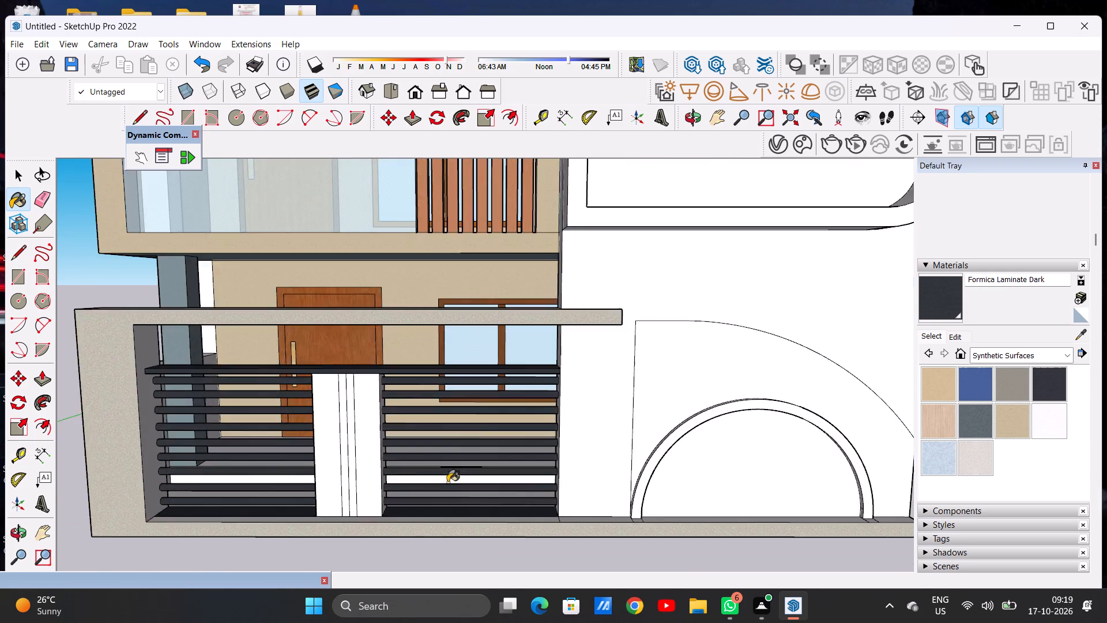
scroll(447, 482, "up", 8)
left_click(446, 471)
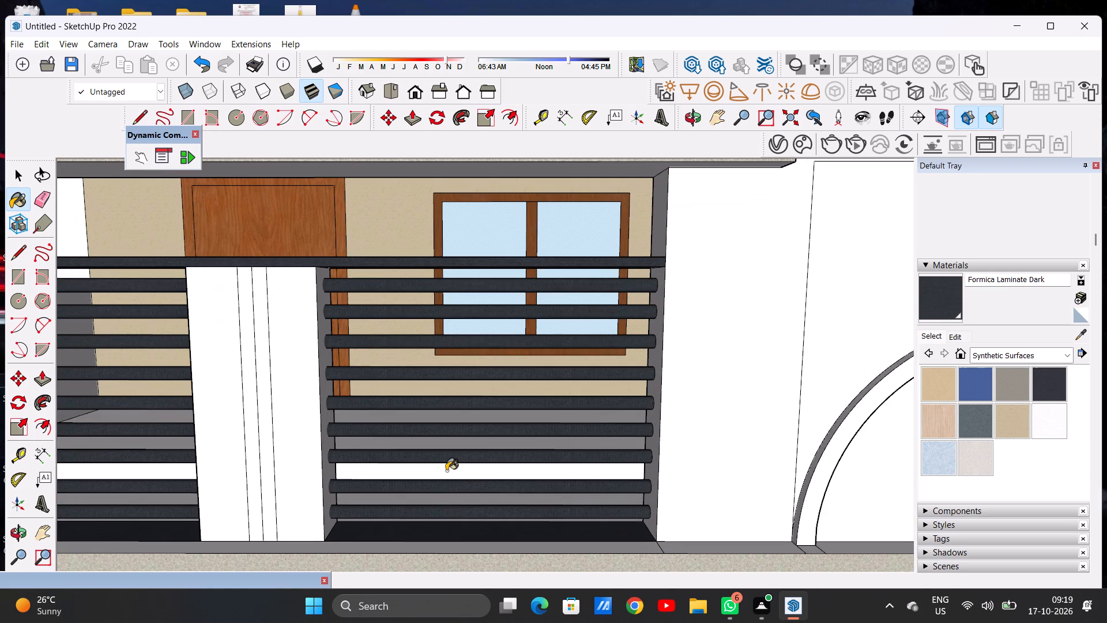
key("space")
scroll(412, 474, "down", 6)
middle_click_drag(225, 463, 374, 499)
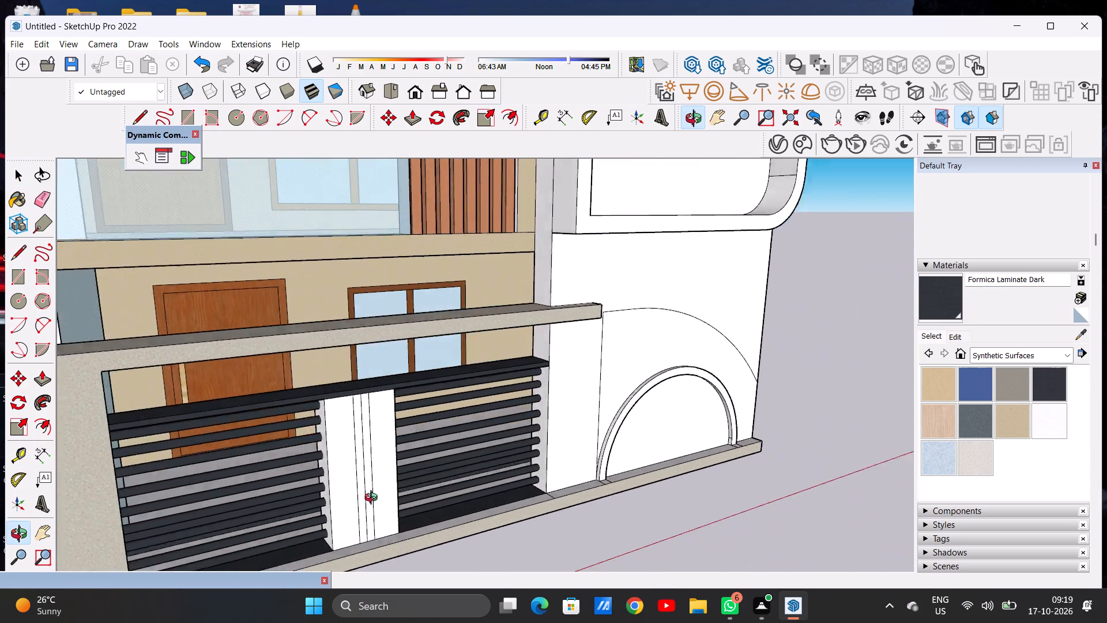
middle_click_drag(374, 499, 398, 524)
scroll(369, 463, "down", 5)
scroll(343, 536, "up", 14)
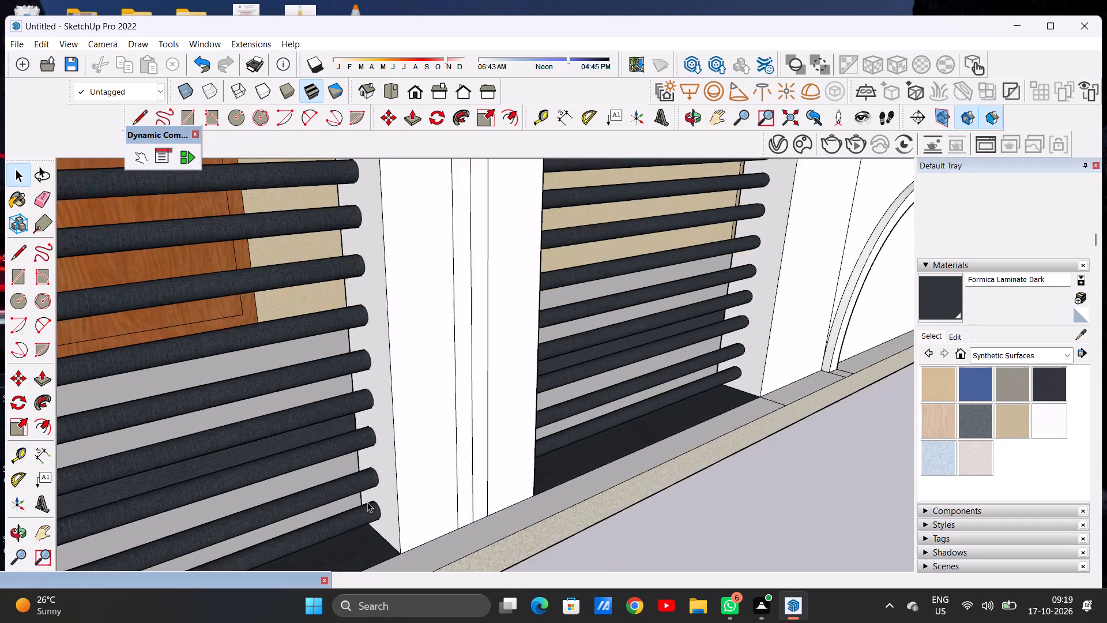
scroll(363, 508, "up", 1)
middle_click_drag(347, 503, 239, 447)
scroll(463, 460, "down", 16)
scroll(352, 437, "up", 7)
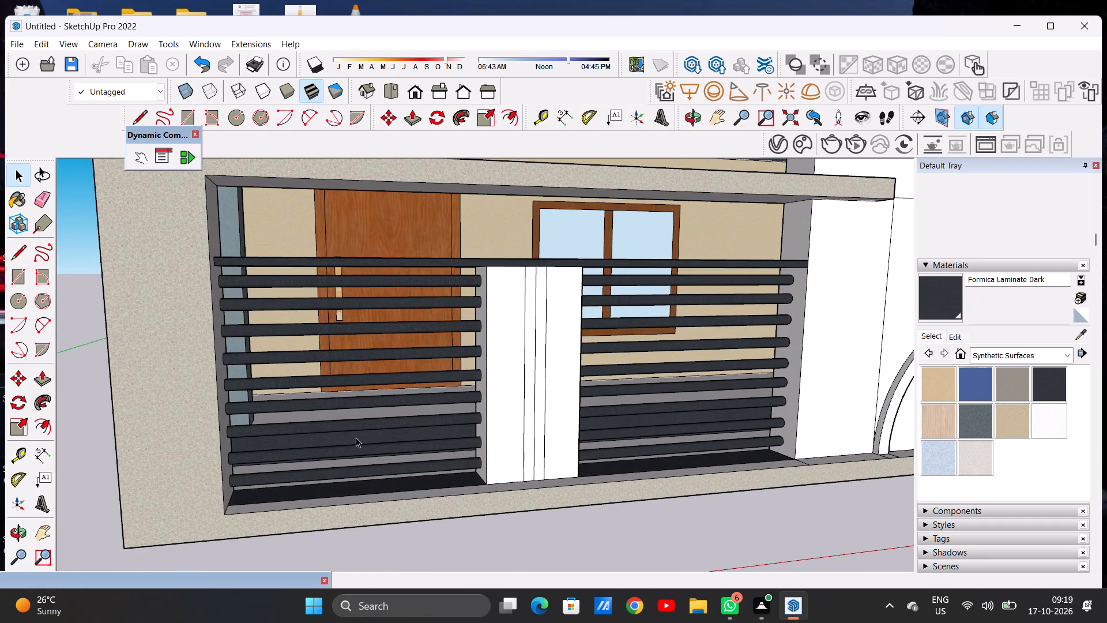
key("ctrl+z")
Paint the white floor surfaces behind the gate with Formica Graystone.
scroll(357, 438, "down", 4)
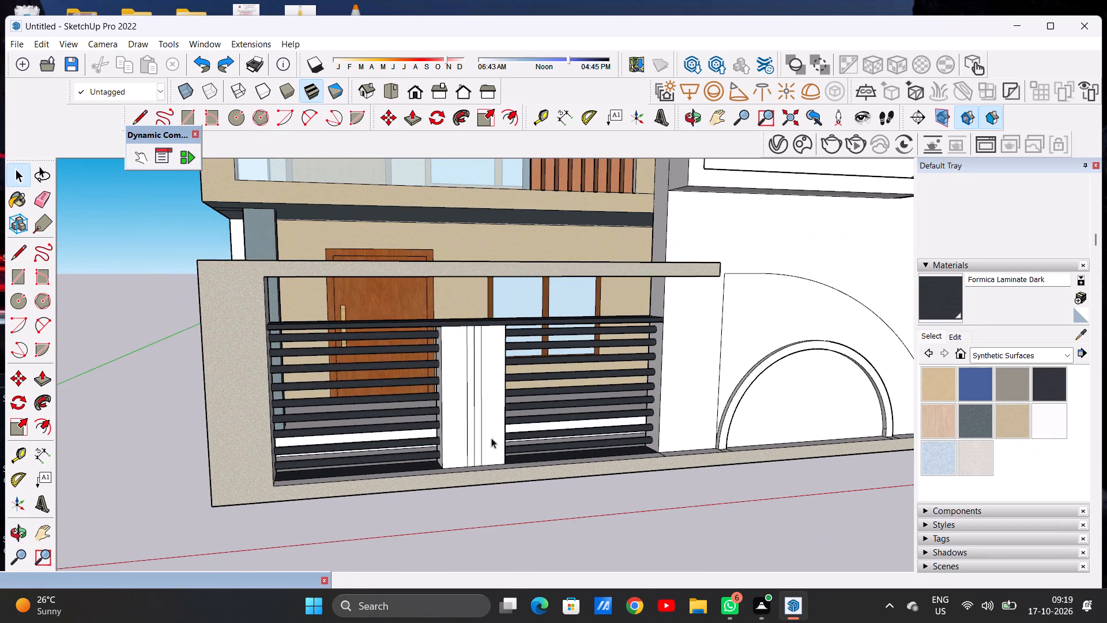
middle_click_drag(506, 440, 248, 426)
middle_click_drag(510, 466, 551, 536)
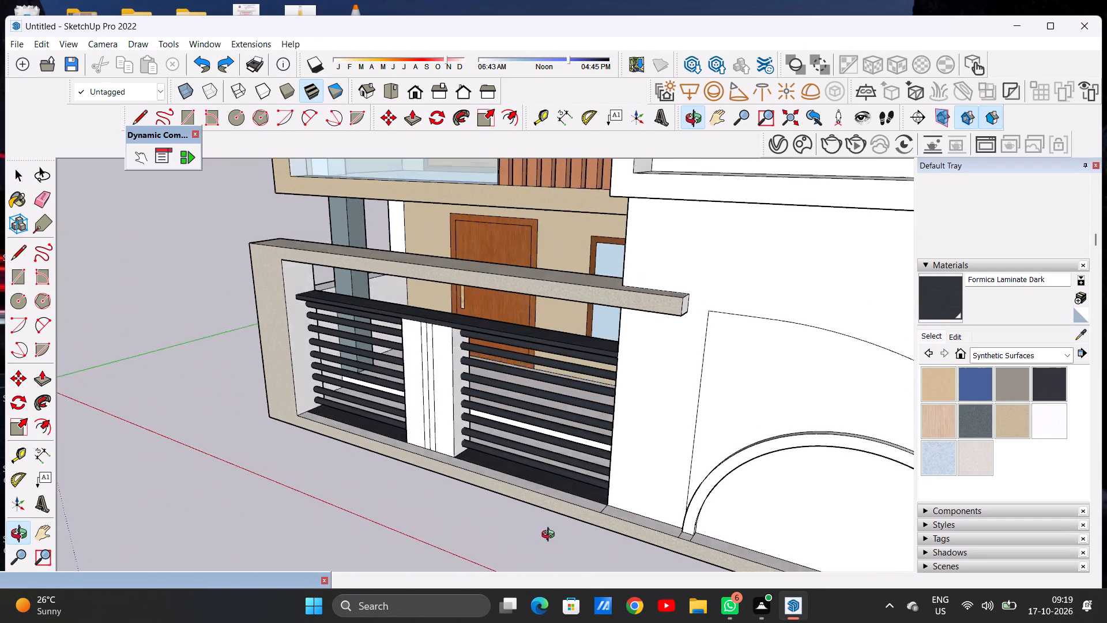
middle_click_drag(551, 536, 551, 538)
middle_click_drag(413, 324, 435, 468)
middle_click_drag(298, 331, 604, 257)
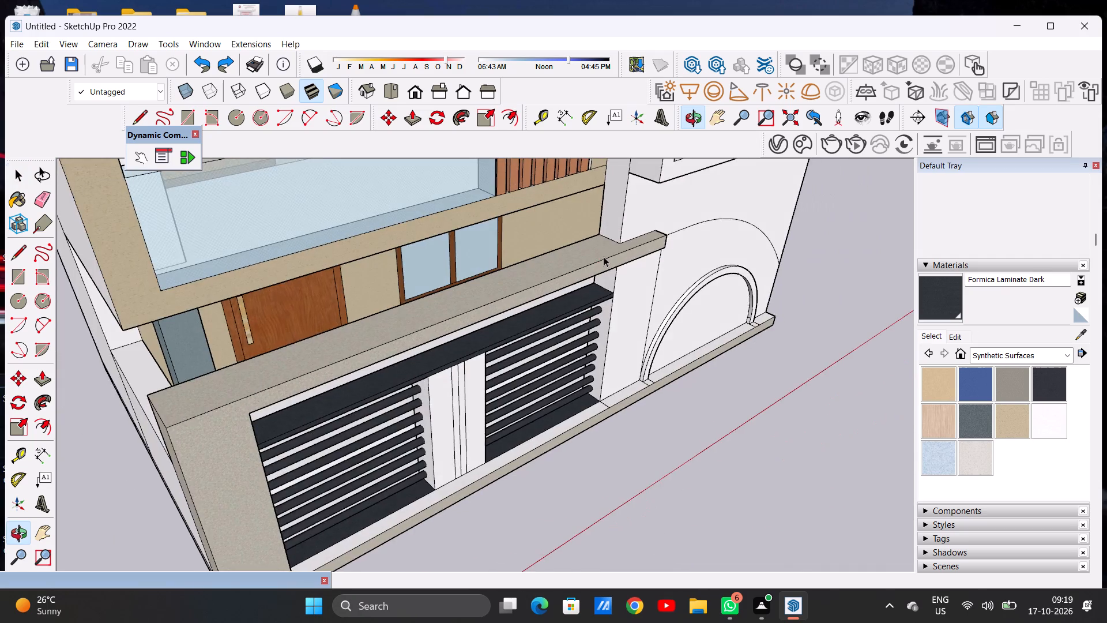
scroll(590, 256, "down", 12)
scroll(425, 318, "up", 13)
middle_click_drag(545, 267, 447, 317)
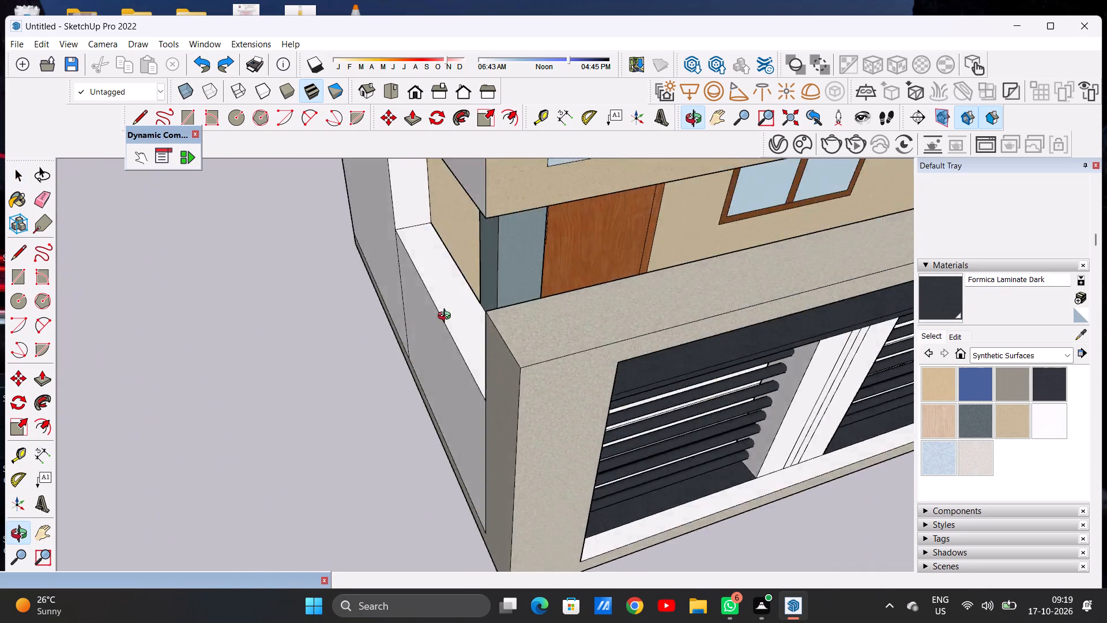
middle_click_drag(447, 317, 388, 352)
left_click(1007, 380)
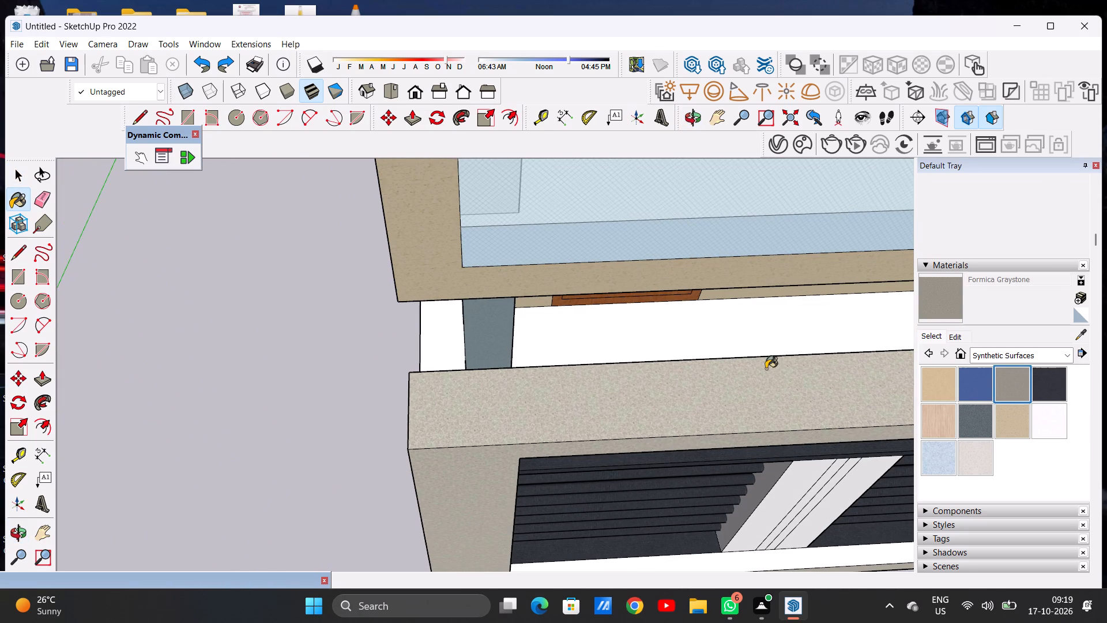
left_click(583, 339)
scroll(700, 545, "up", 6)
scroll(613, 447, "up", 5)
left_click(600, 398)
scroll(451, 389, "down", 6)
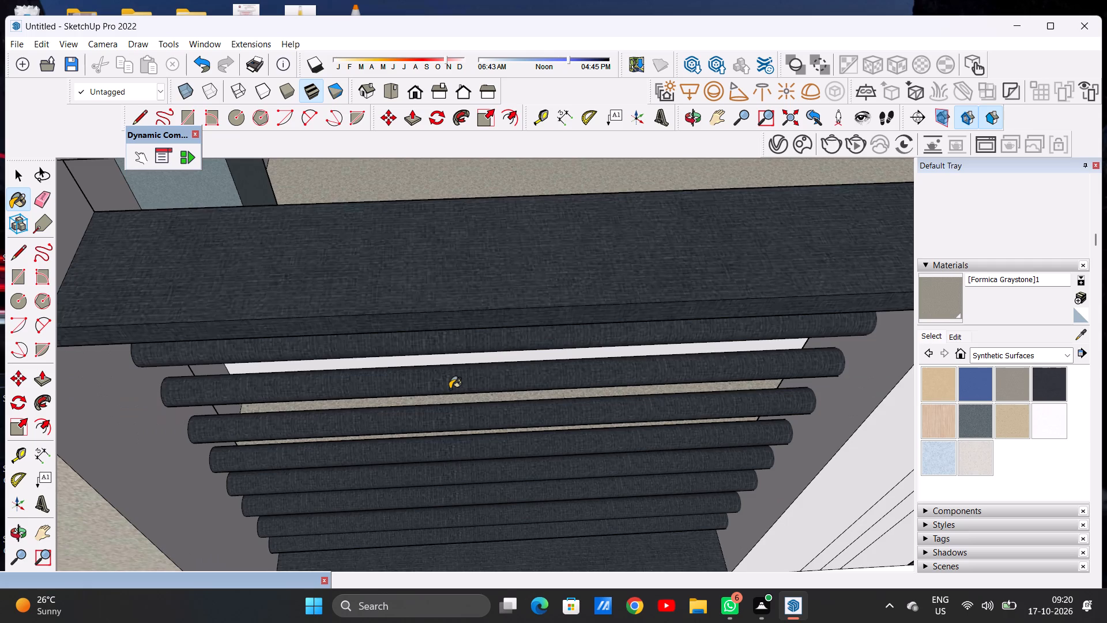
Paint the thin strip between the two floor surfaces behind the gate with Formica Graystone.
middle_click_drag(364, 383, 539, 388)
scroll(555, 372, "down", 14)
middle_click_drag(385, 345, 505, 365)
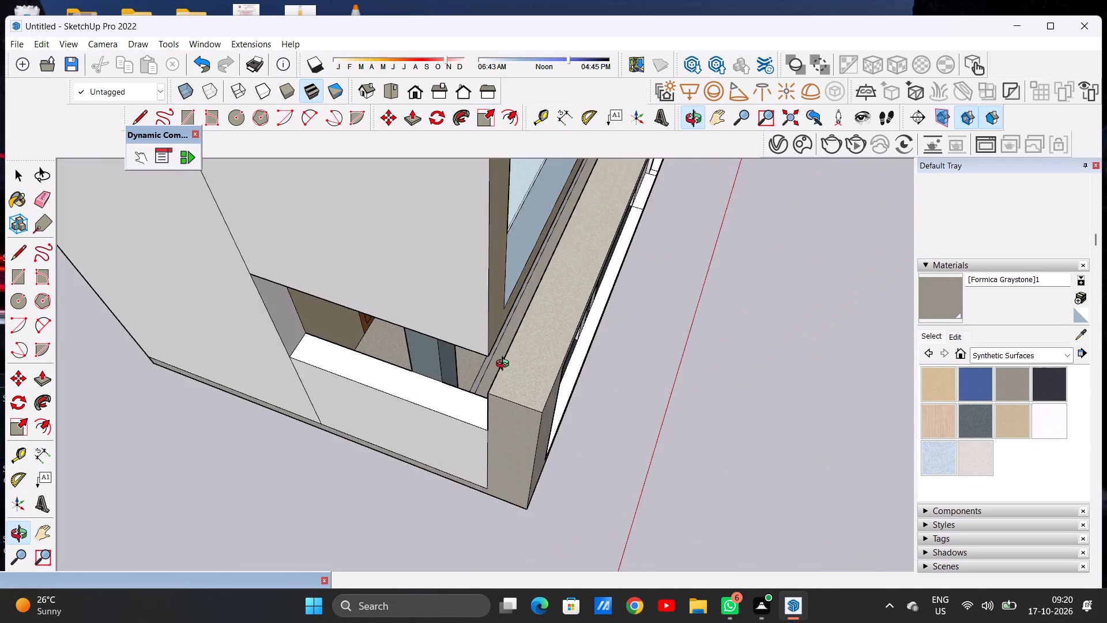
middle_click_drag(505, 365, 552, 380)
scroll(452, 403, "up", 17)
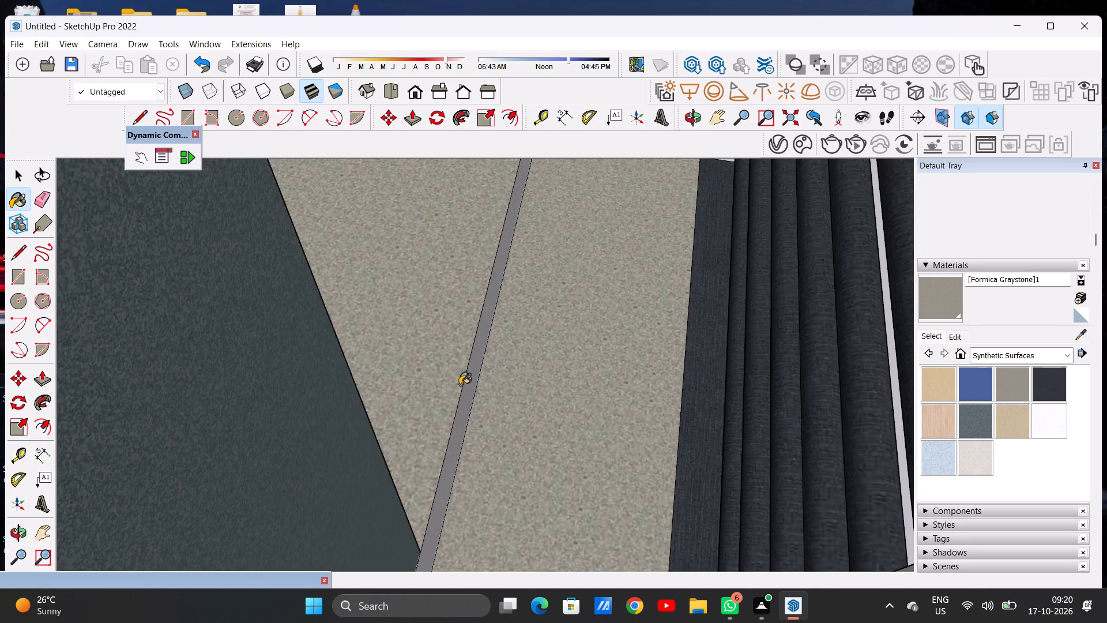
left_click(460, 385)
scroll(469, 343, "down", 3)
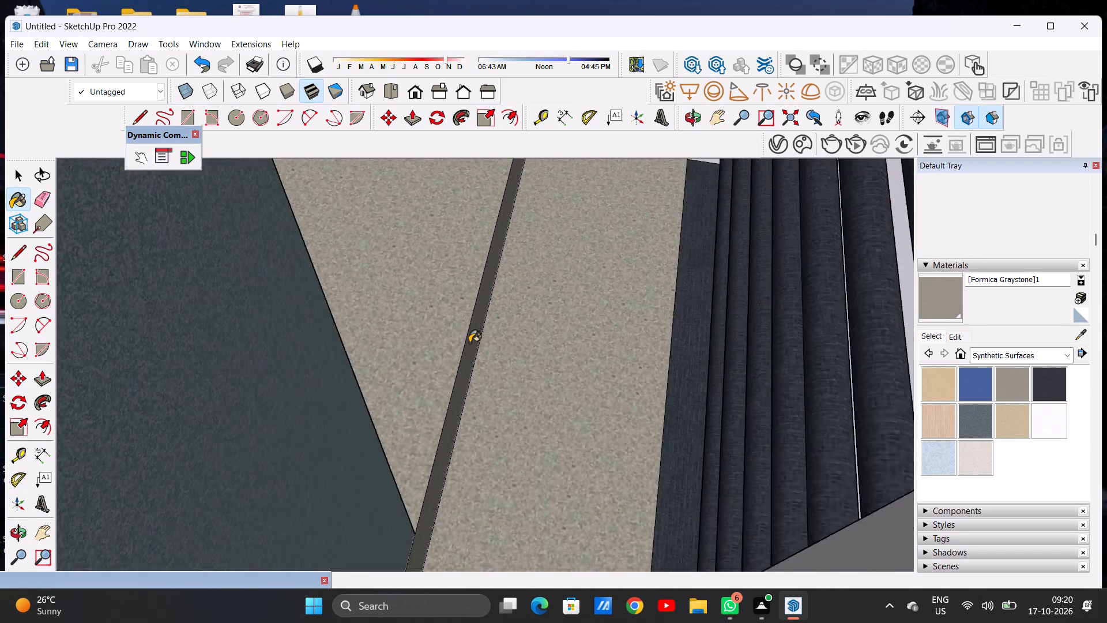
Paint the inner side face of the gate frame's end post with Formica Graystone.
scroll(469, 343, "down", 20)
scroll(469, 343, "down", 6)
middle_click_drag(385, 411, 156, 221)
middle_click_drag(568, 336, 302, 325)
scroll(413, 241, "up", 13)
left_click(404, 261)
scroll(372, 310, "down", 4)
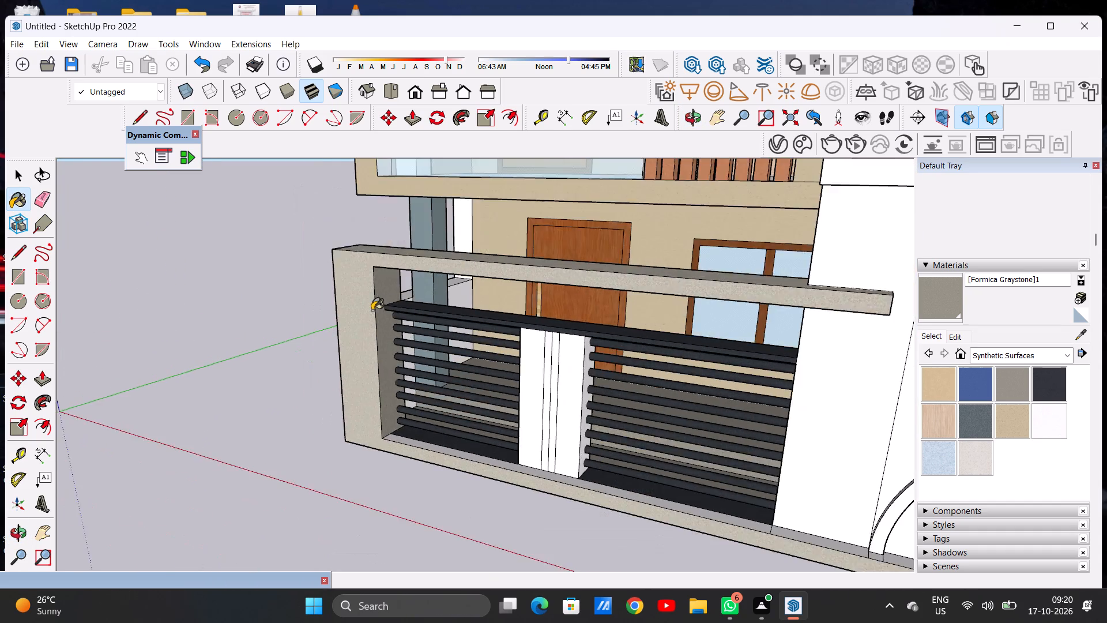
Paint the villa wall's side face at the gate's far end with Formica Graystone, above and below the top rail.
scroll(372, 310, "down", 9)
middle_click_drag(445, 367, 720, 366)
scroll(551, 293, "up", 11)
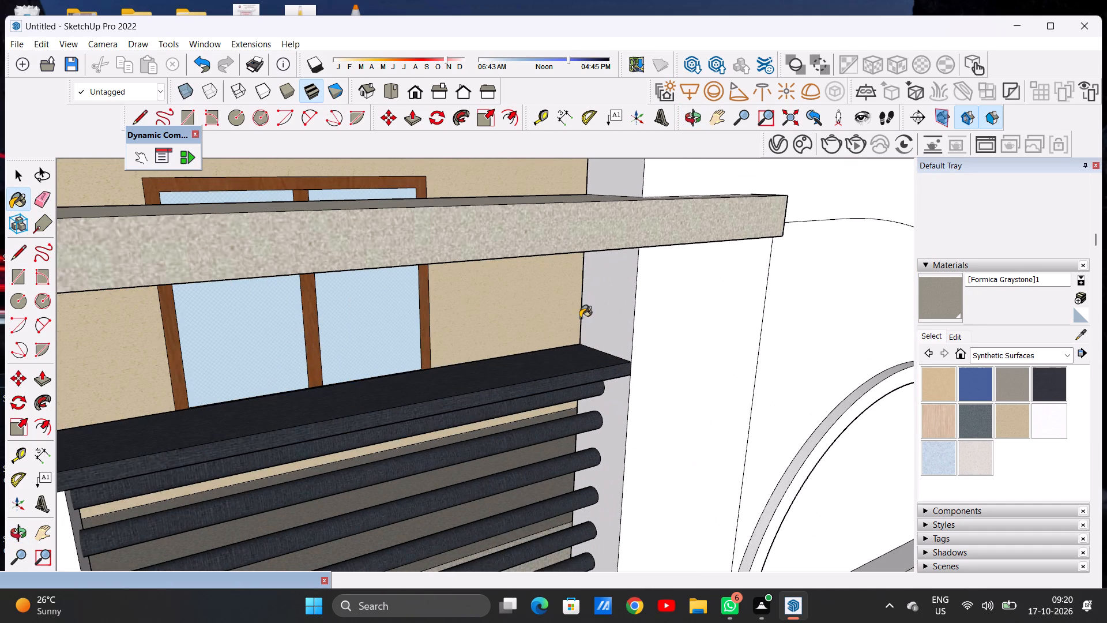
left_click(601, 310)
scroll(531, 347, "down", 2)
left_click(593, 396)
scroll(490, 343, "down", 3)
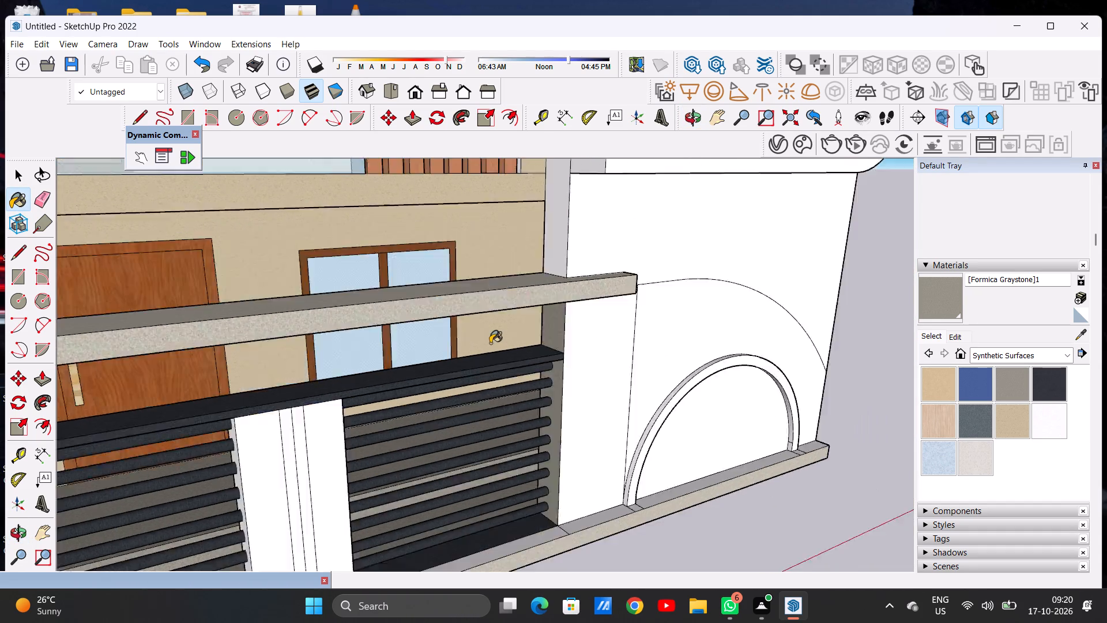
Offset the edges inward on the two wide white faces of the gate's centre section, using the same inset for both.
scroll(490, 343, "down", 10)
middle_click_drag(509, 423, 351, 374)
scroll(430, 385, "up", 5)
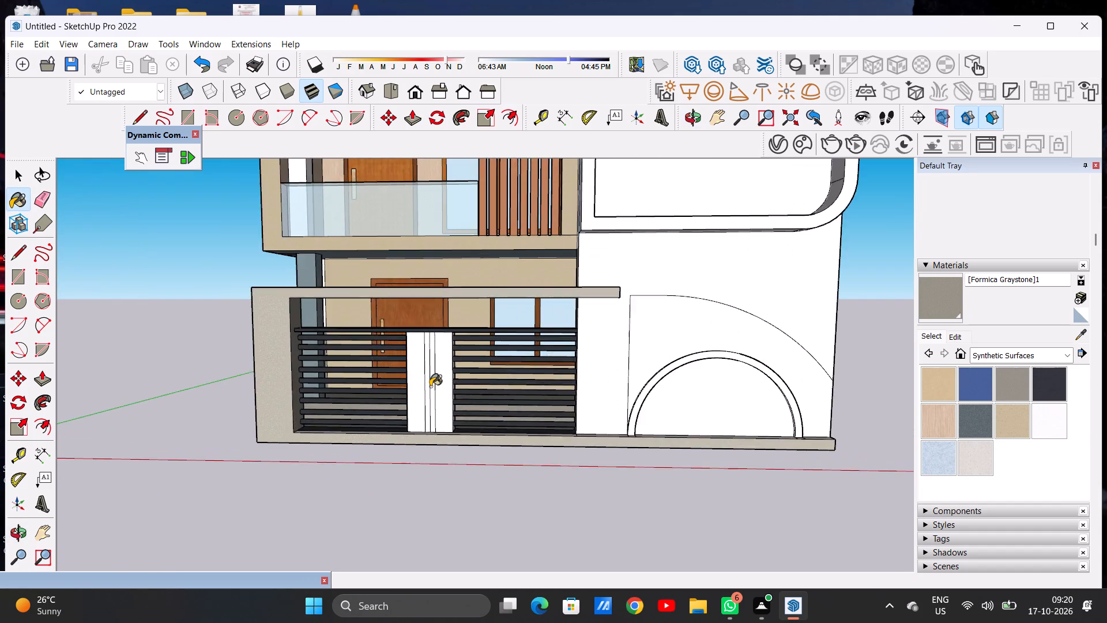
scroll(430, 386, "up", 4)
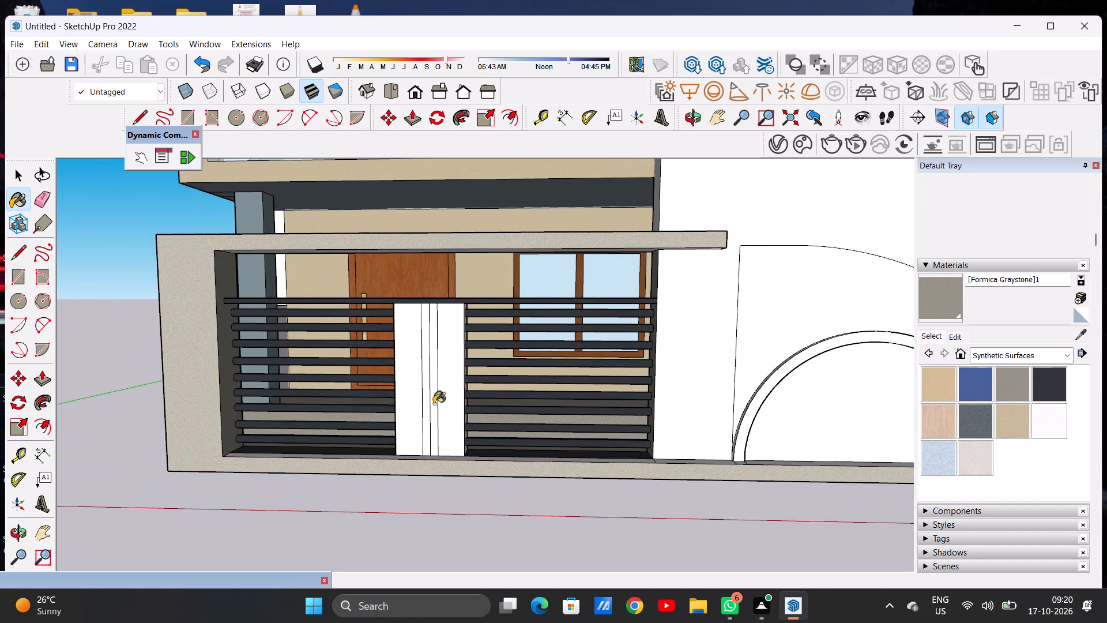
scroll(434, 404, "up", 2)
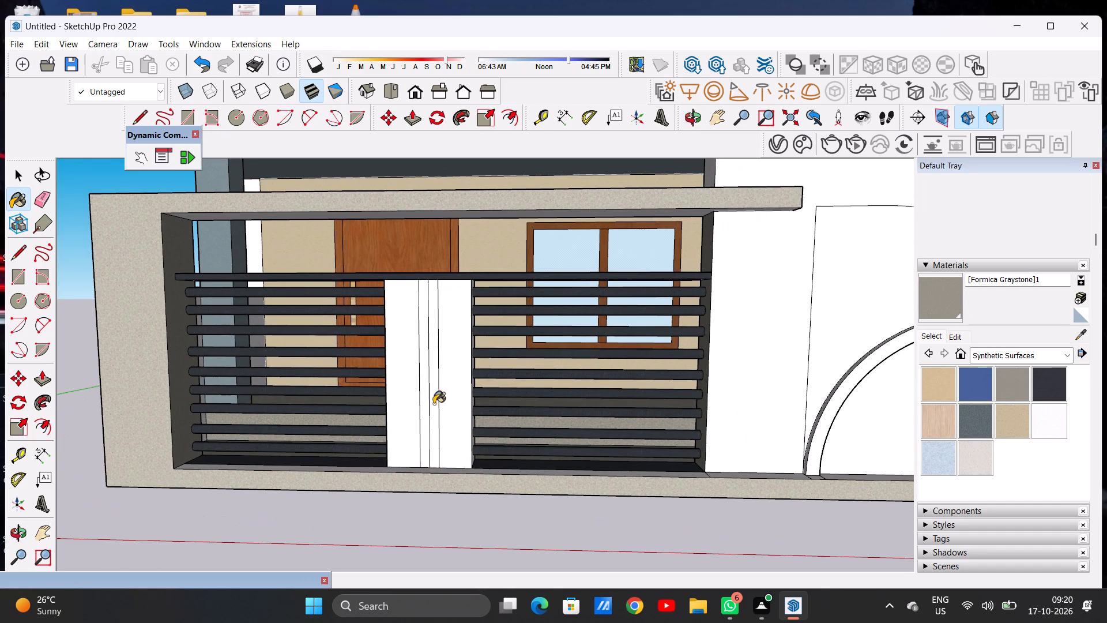
key("space")
type("OF")
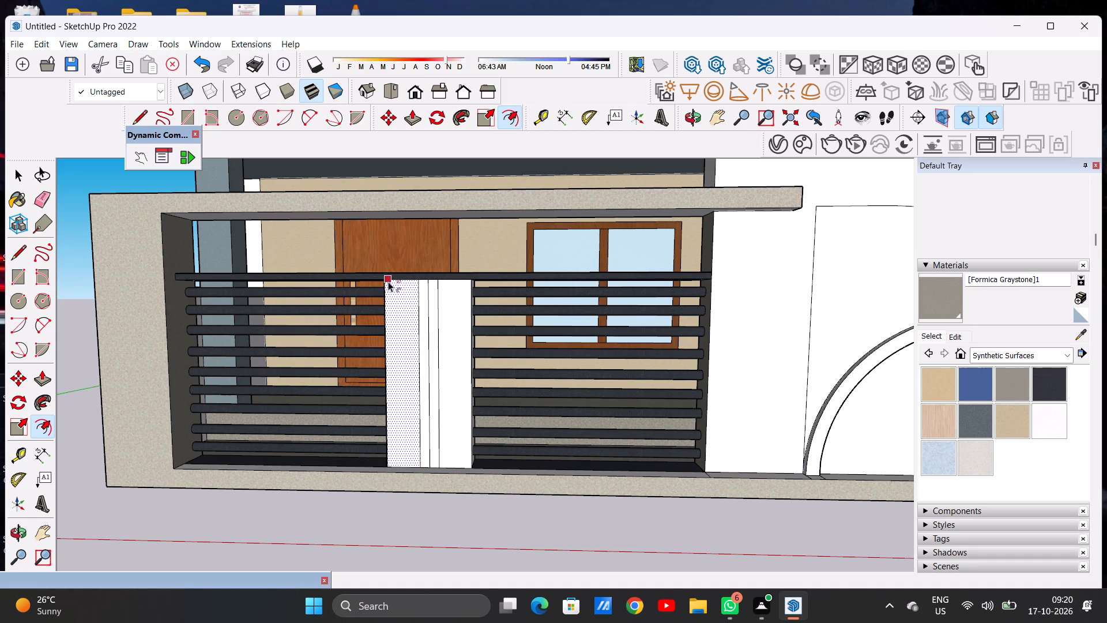
left_click(398, 287)
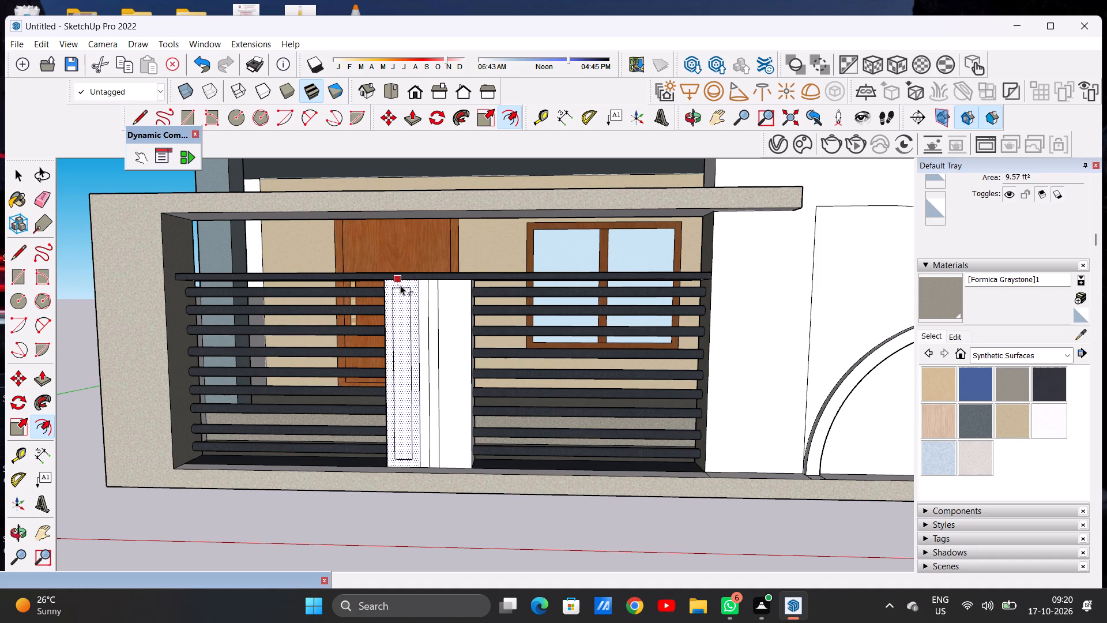
left_click(400, 285)
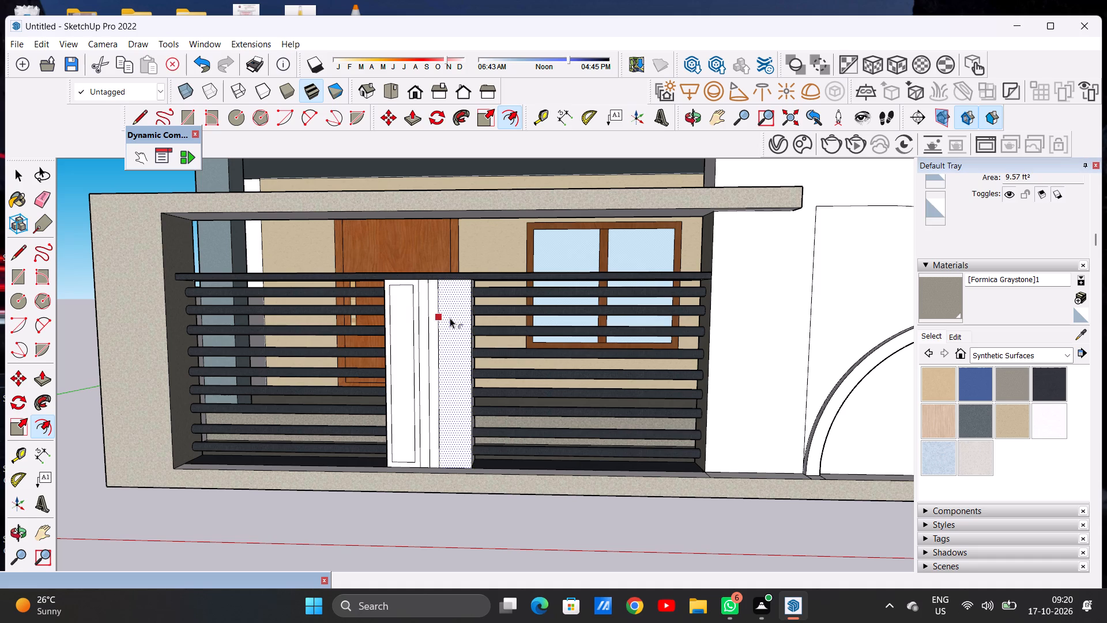
double_click(451, 318)
key("space")
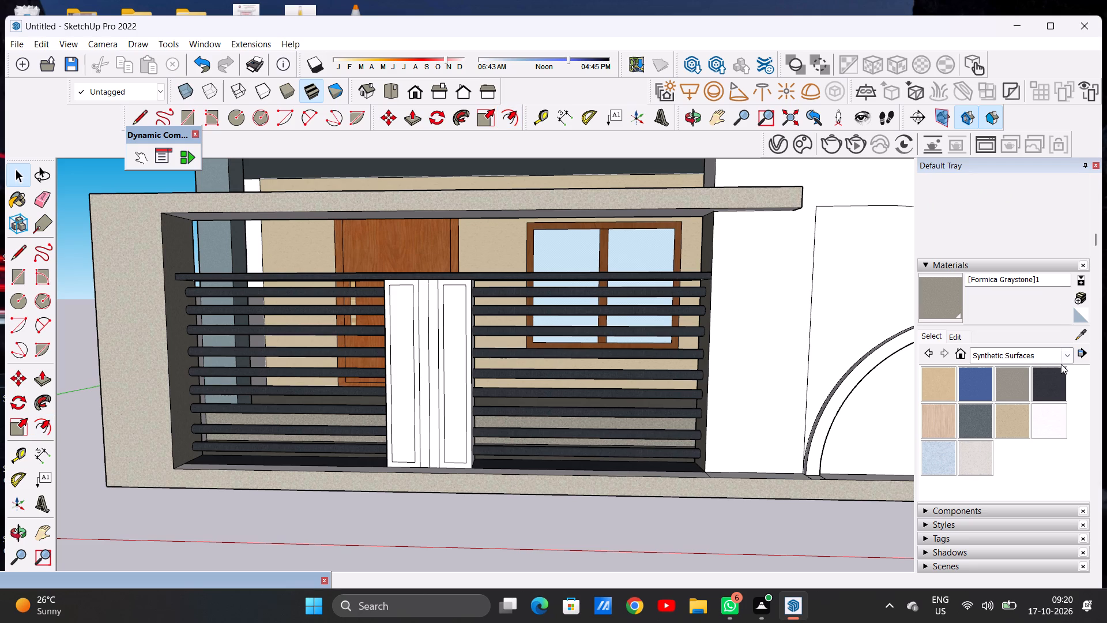
Paint the frames around the two inset panels in the gate's centre section with Formica Laminate Dark.
left_click(1047, 377)
scroll(426, 283, "up", 1)
scroll(426, 283, "down", 1)
scroll(426, 283, "up", 4)
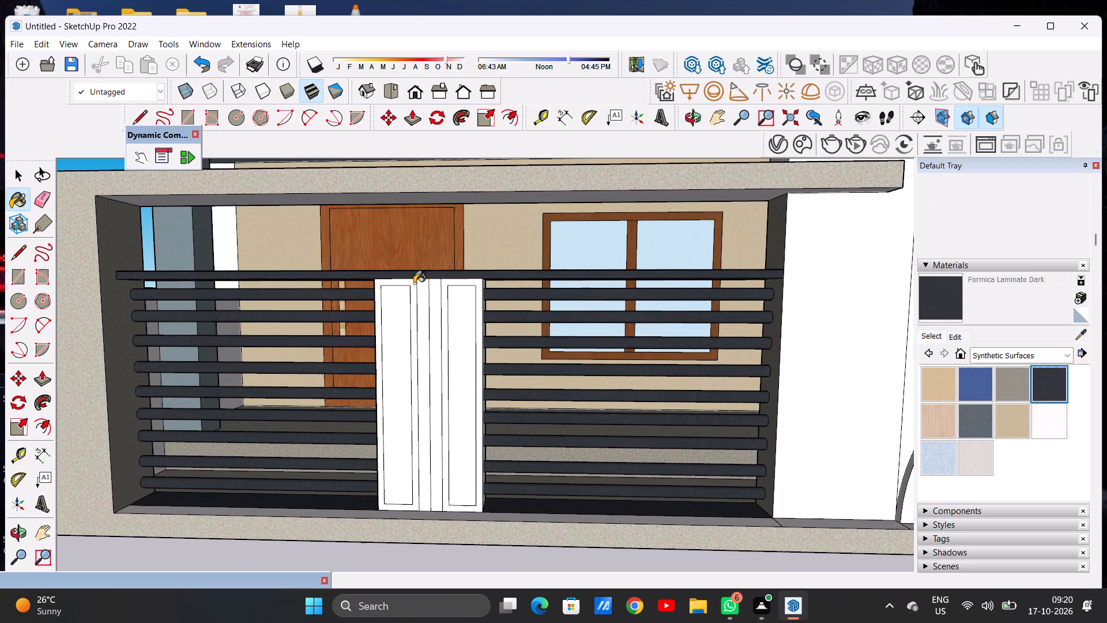
left_click(413, 283)
left_click(462, 284)
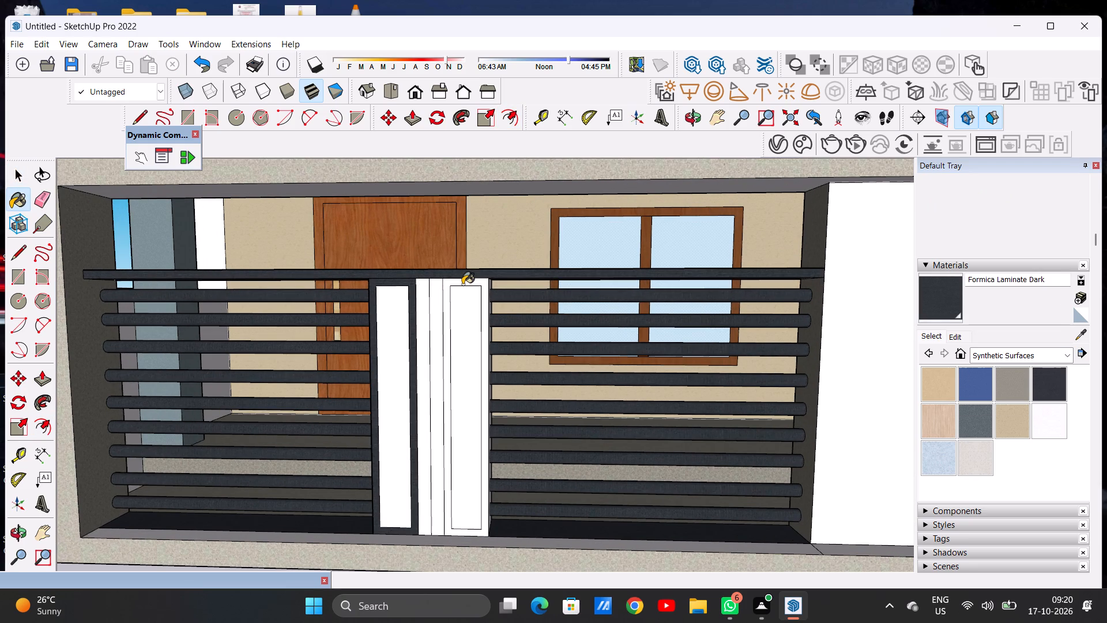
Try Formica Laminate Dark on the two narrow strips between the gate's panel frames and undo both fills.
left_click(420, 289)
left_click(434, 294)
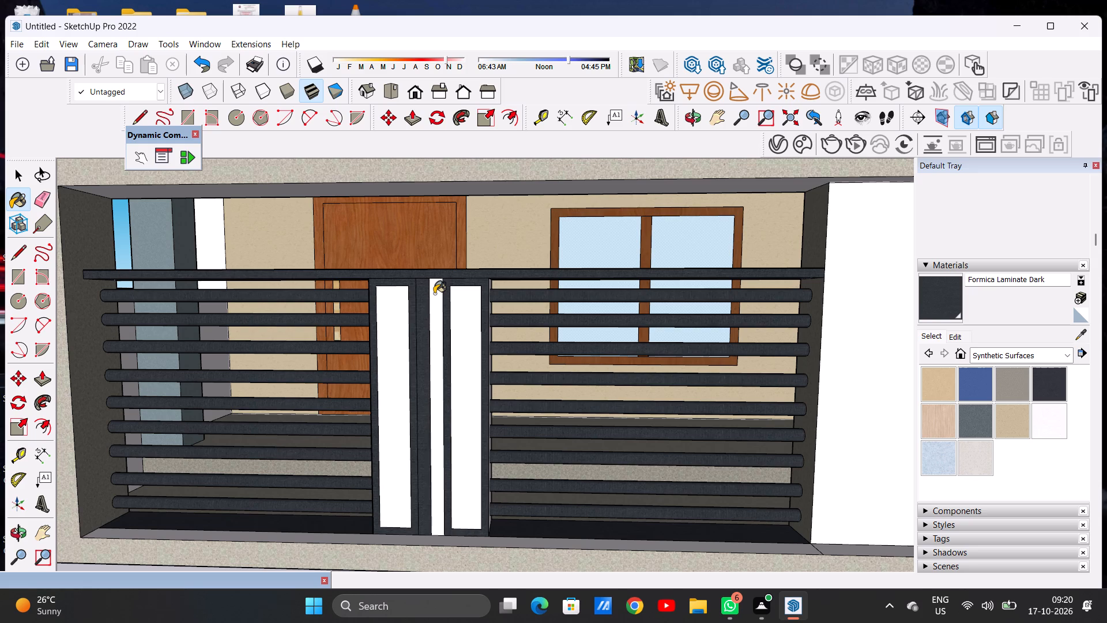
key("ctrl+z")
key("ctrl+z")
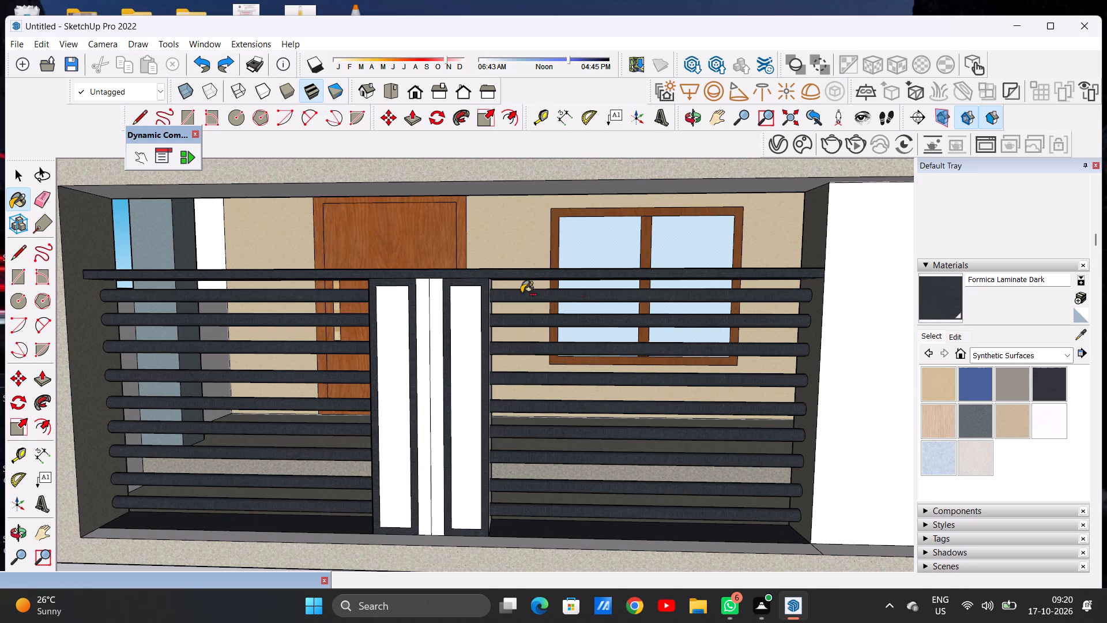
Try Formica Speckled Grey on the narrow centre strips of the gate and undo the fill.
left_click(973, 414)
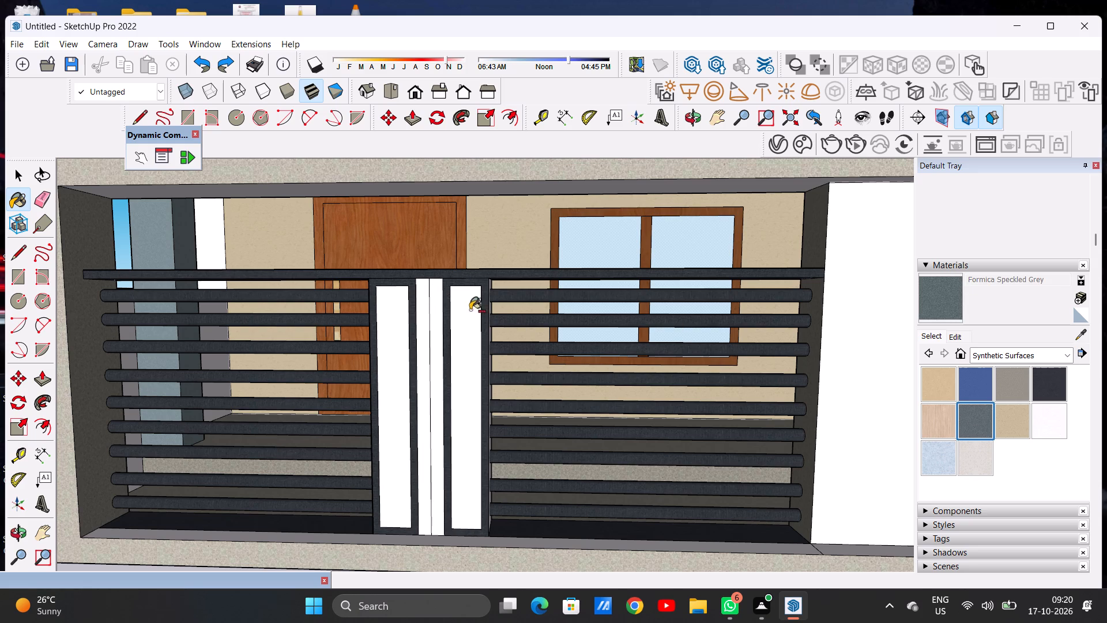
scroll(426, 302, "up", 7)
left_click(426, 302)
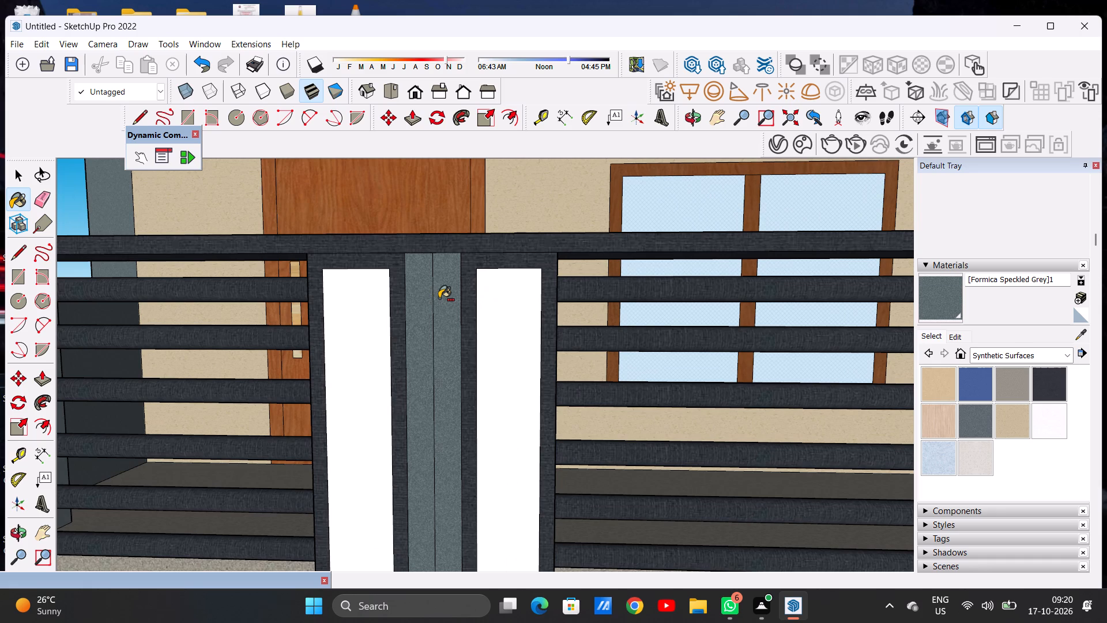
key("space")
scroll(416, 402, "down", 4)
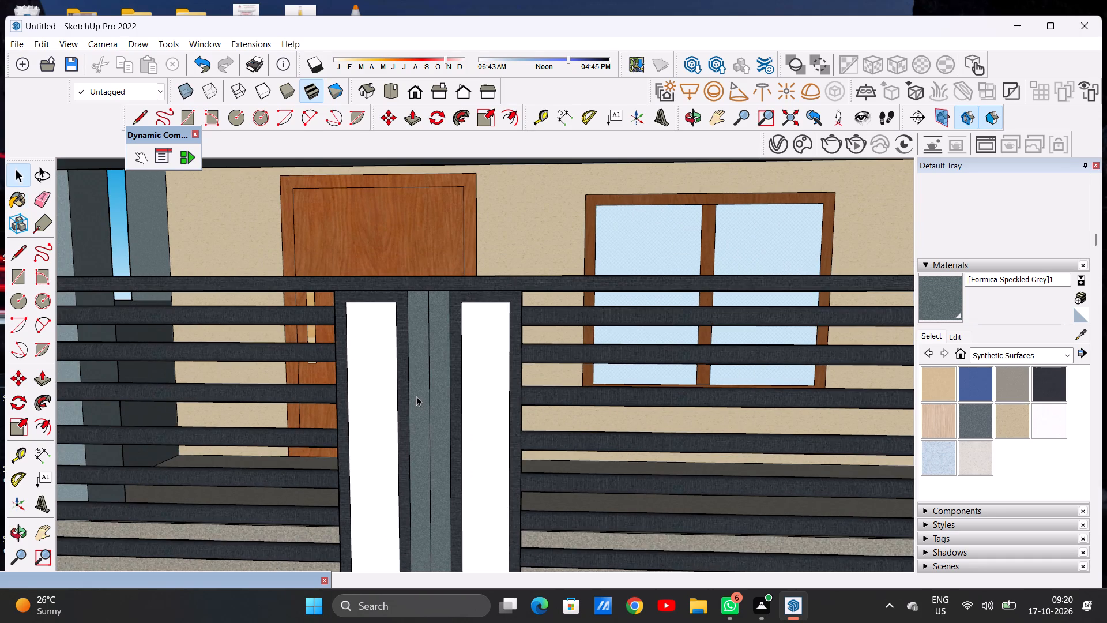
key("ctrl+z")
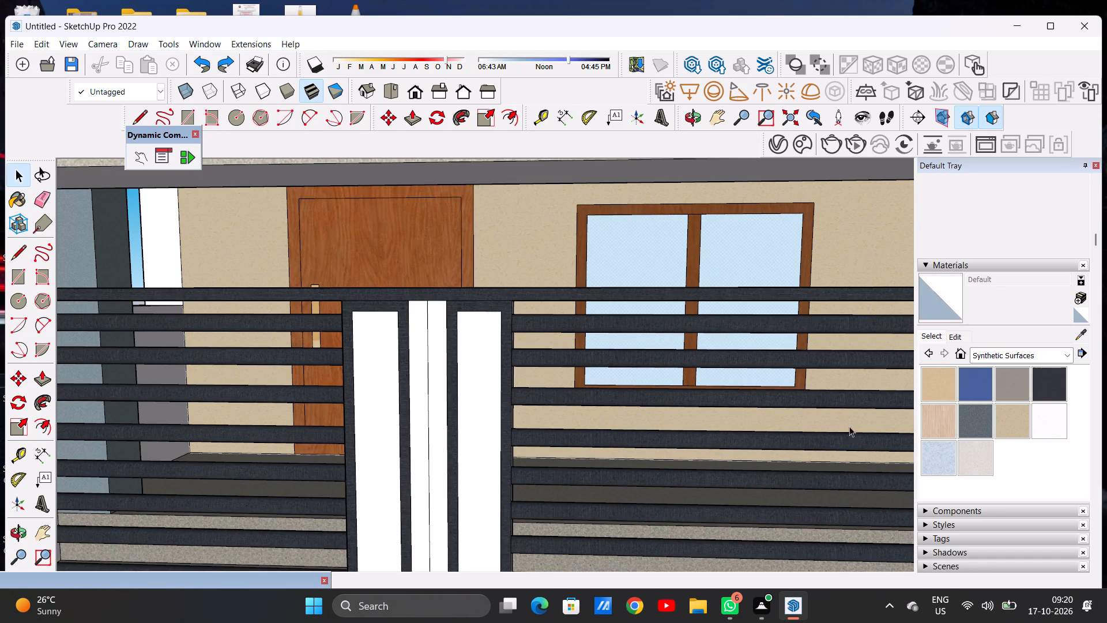
Paint both narrow strips between the gate's panel frames with Formica Speckled Grey.
left_click(977, 412)
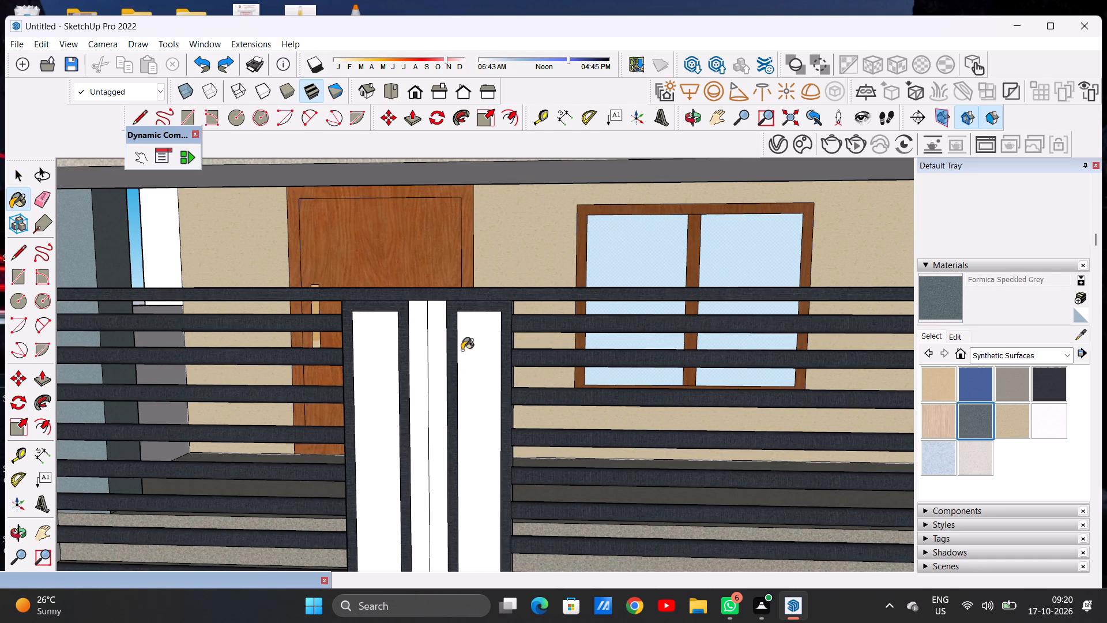
scroll(453, 348, "up", 1)
scroll(453, 348, "down", 1)
scroll(453, 348, "up", 8)
left_click(431, 325)
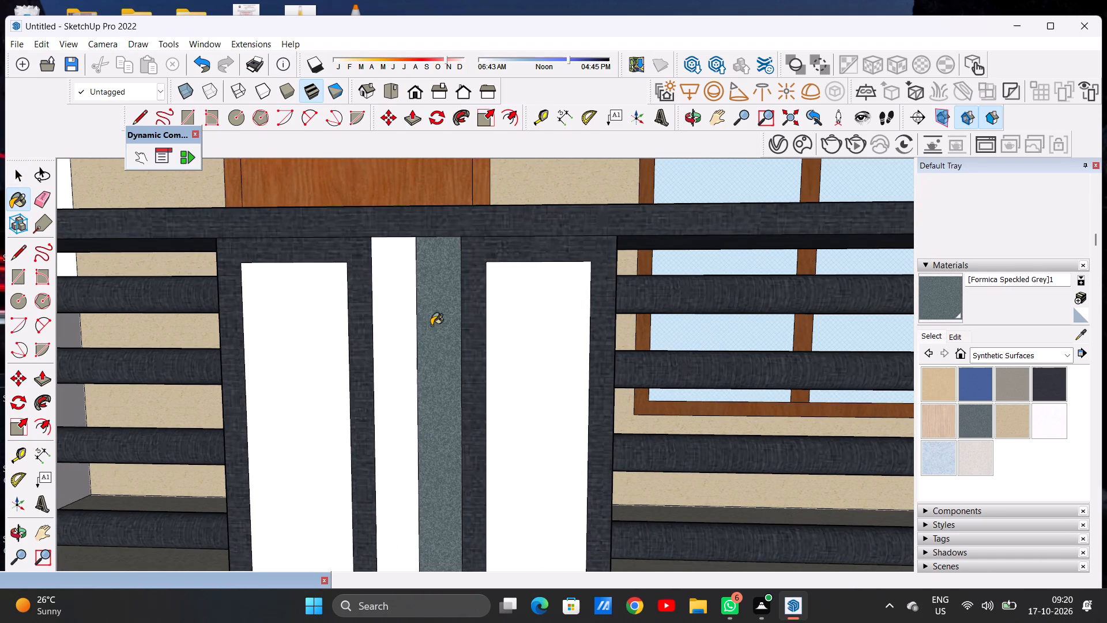
left_click(404, 345)
key("space")
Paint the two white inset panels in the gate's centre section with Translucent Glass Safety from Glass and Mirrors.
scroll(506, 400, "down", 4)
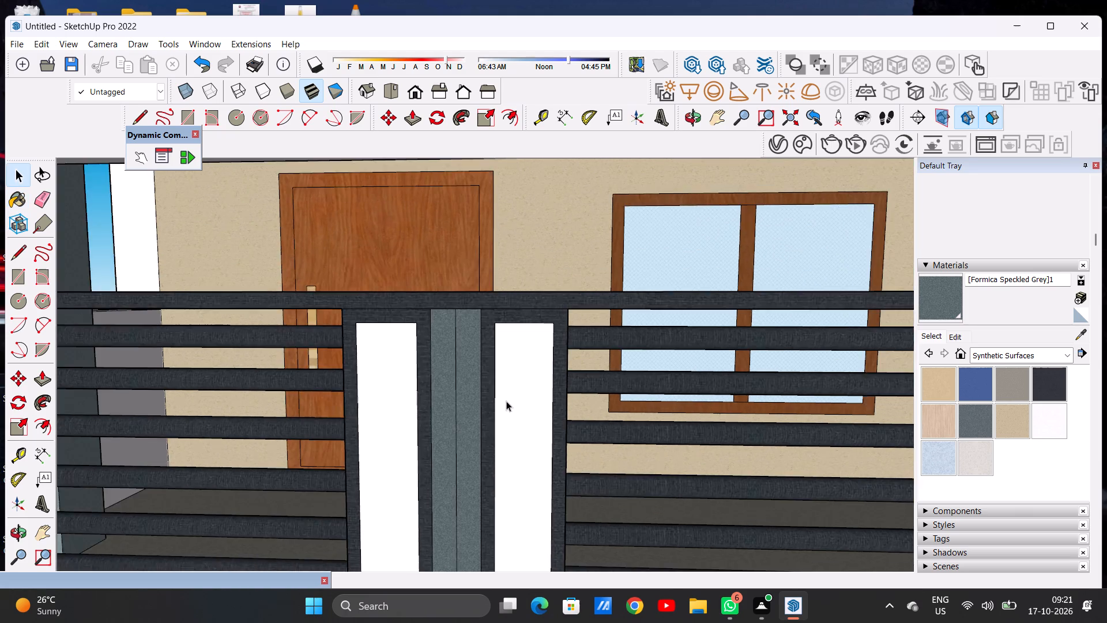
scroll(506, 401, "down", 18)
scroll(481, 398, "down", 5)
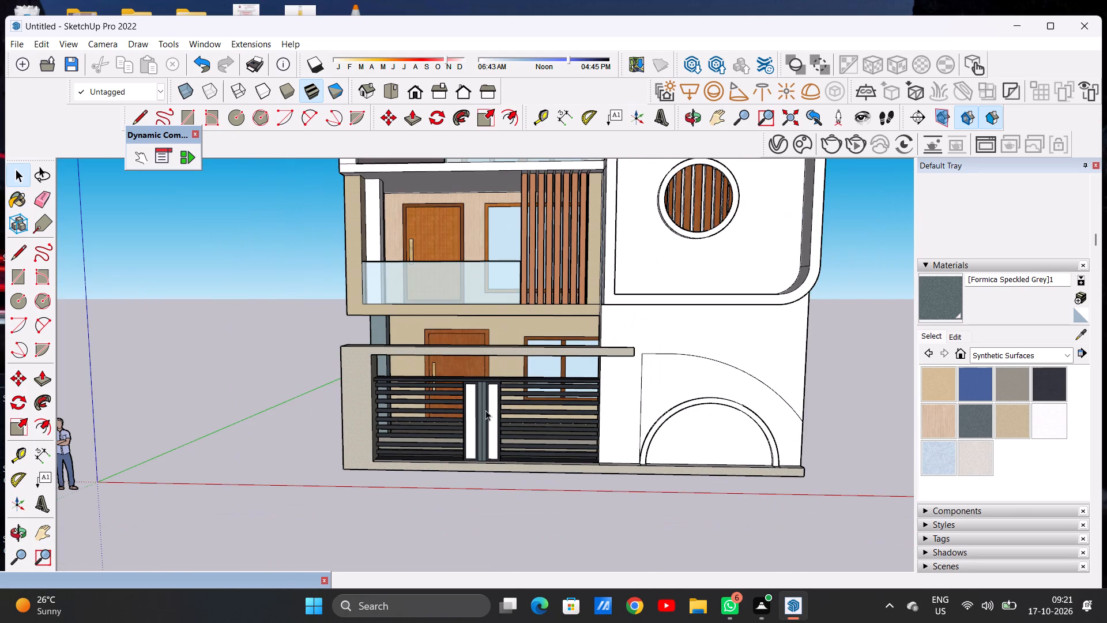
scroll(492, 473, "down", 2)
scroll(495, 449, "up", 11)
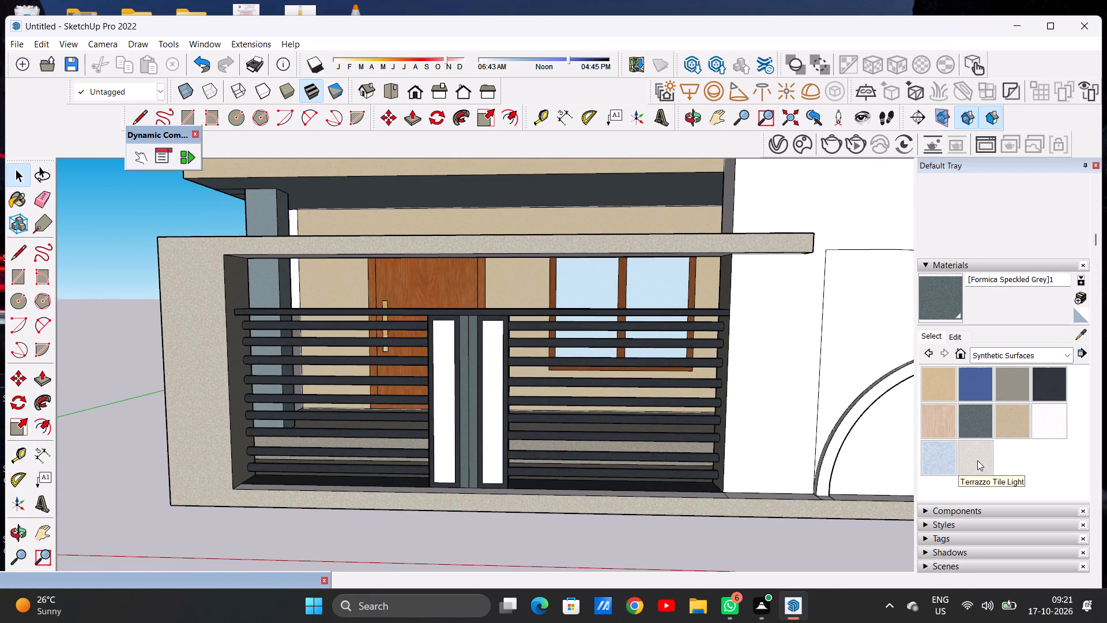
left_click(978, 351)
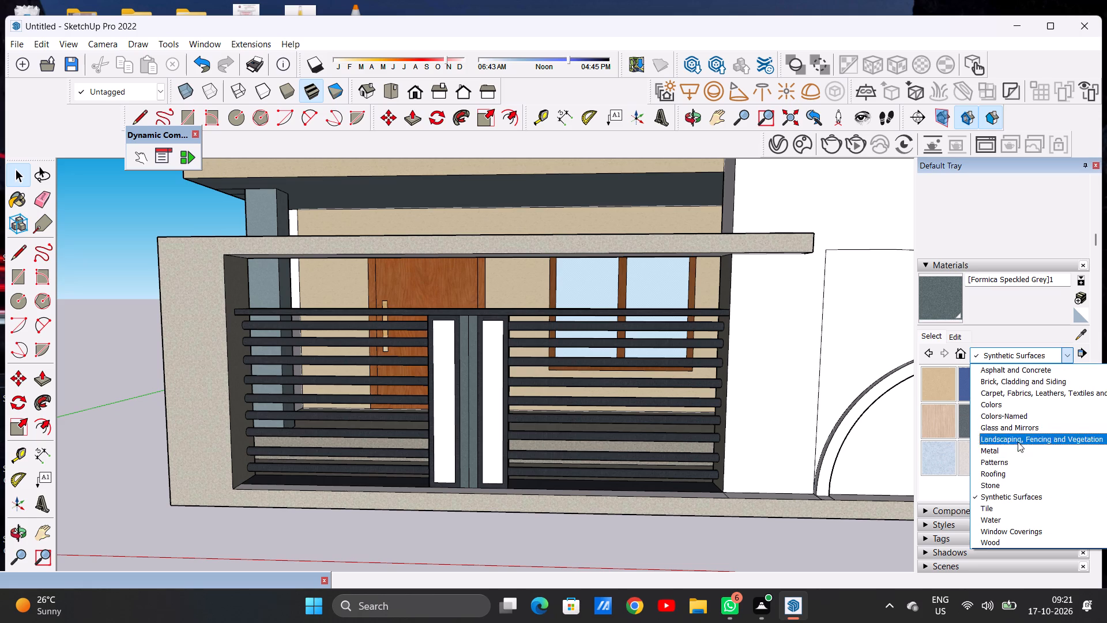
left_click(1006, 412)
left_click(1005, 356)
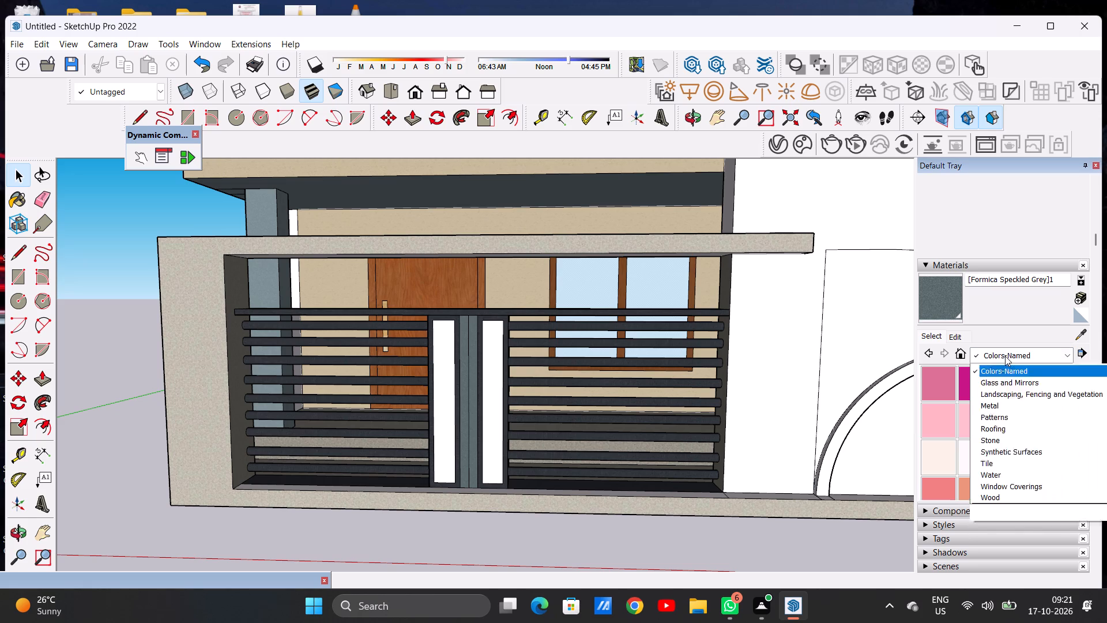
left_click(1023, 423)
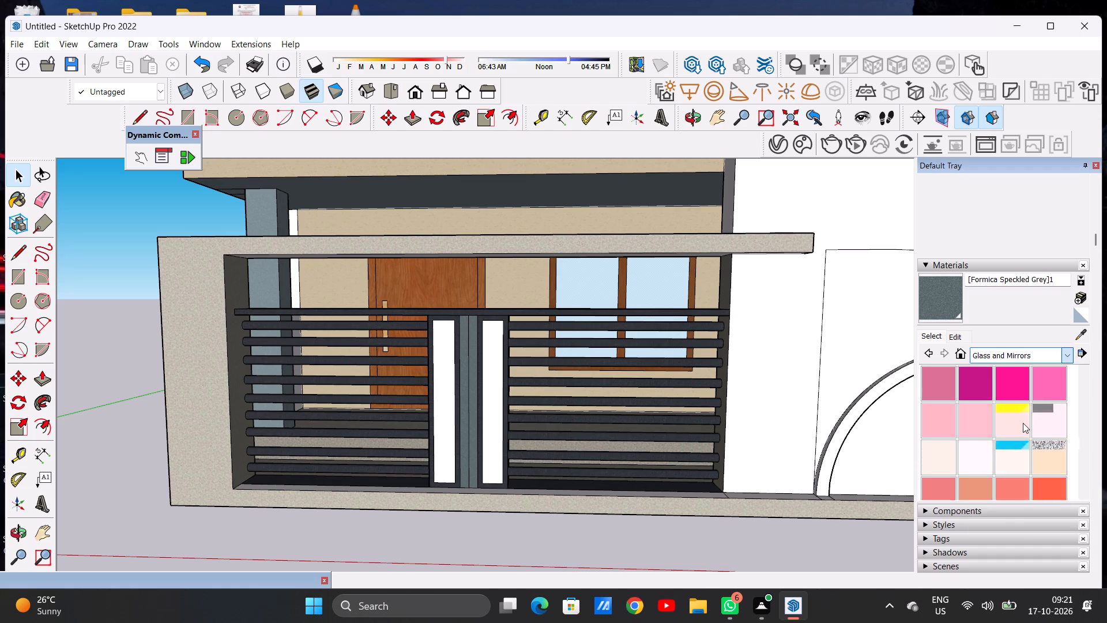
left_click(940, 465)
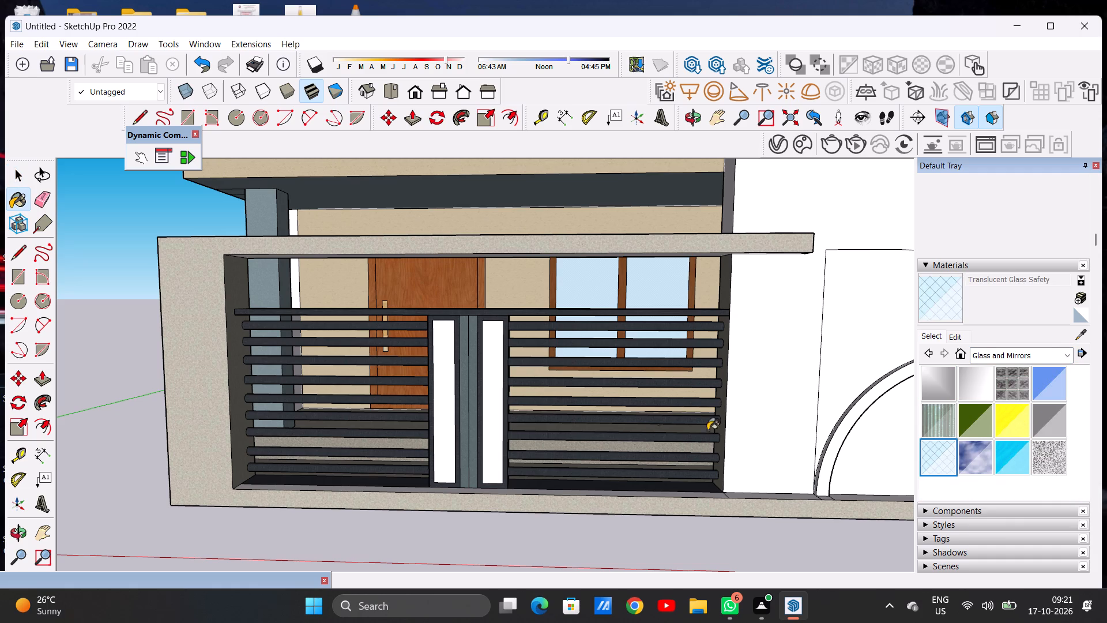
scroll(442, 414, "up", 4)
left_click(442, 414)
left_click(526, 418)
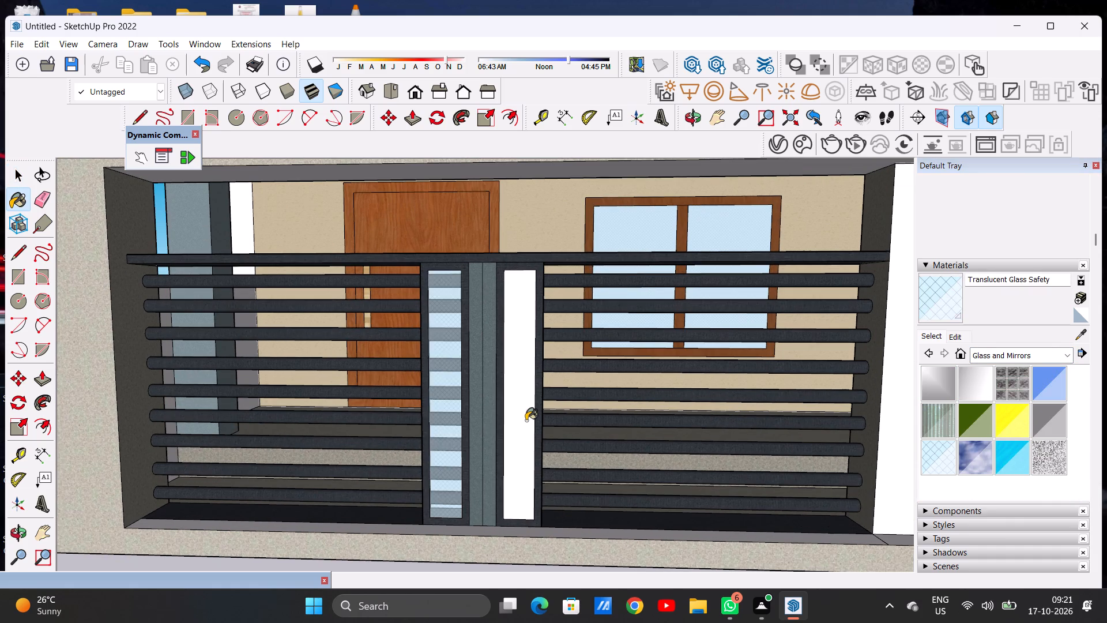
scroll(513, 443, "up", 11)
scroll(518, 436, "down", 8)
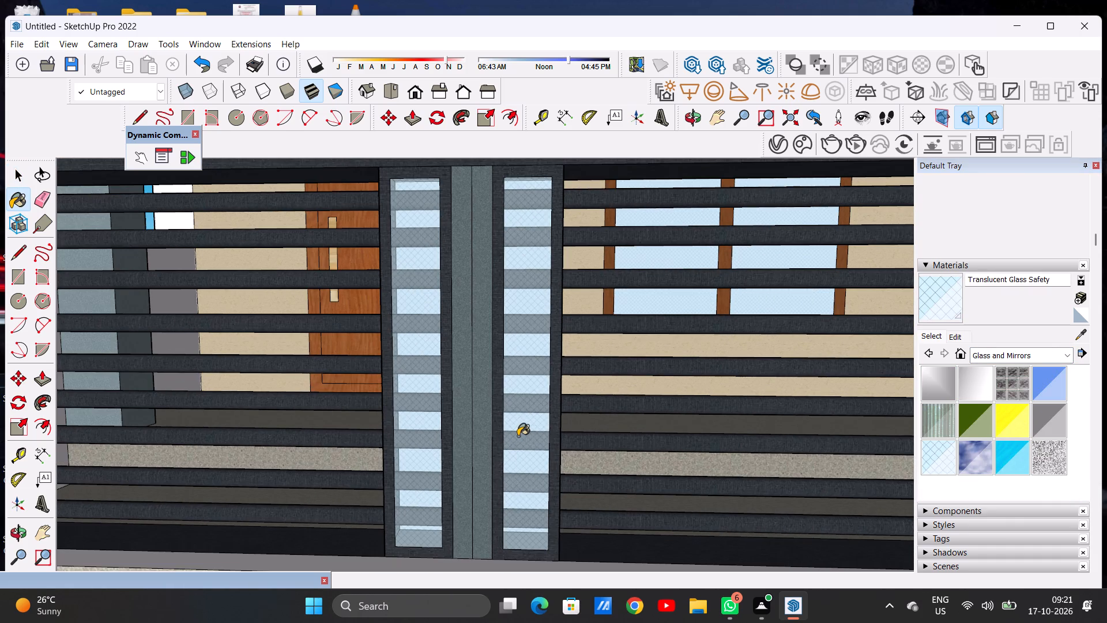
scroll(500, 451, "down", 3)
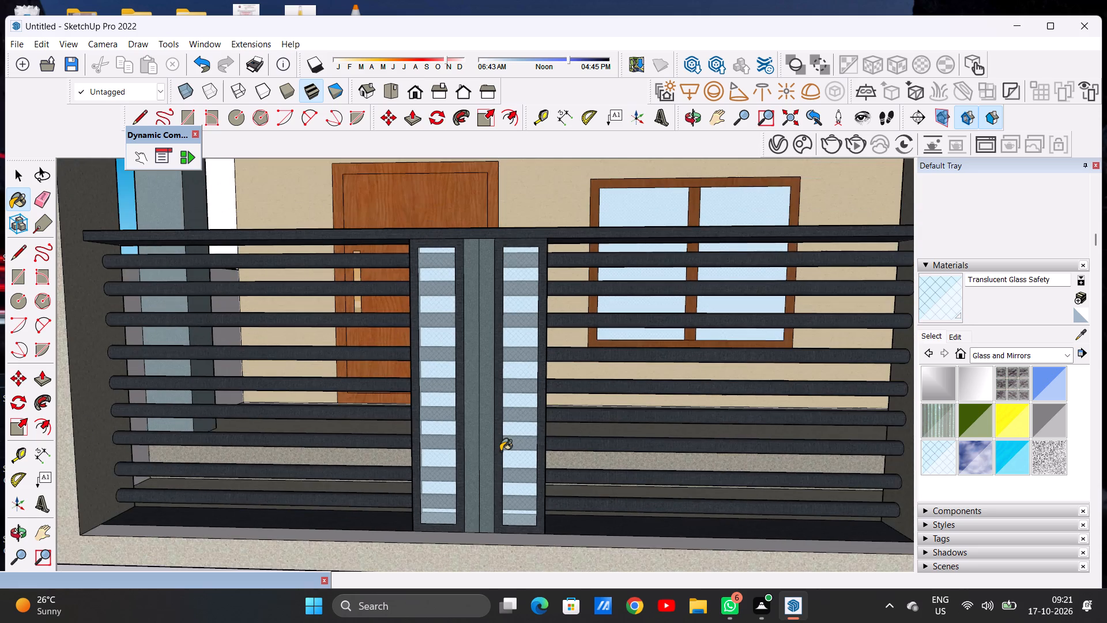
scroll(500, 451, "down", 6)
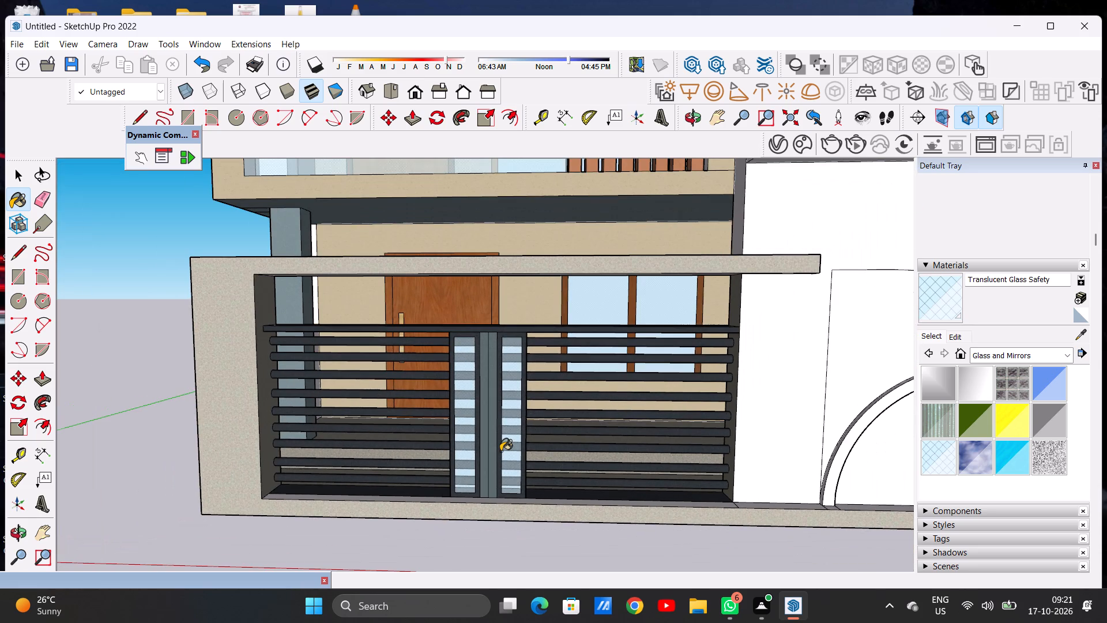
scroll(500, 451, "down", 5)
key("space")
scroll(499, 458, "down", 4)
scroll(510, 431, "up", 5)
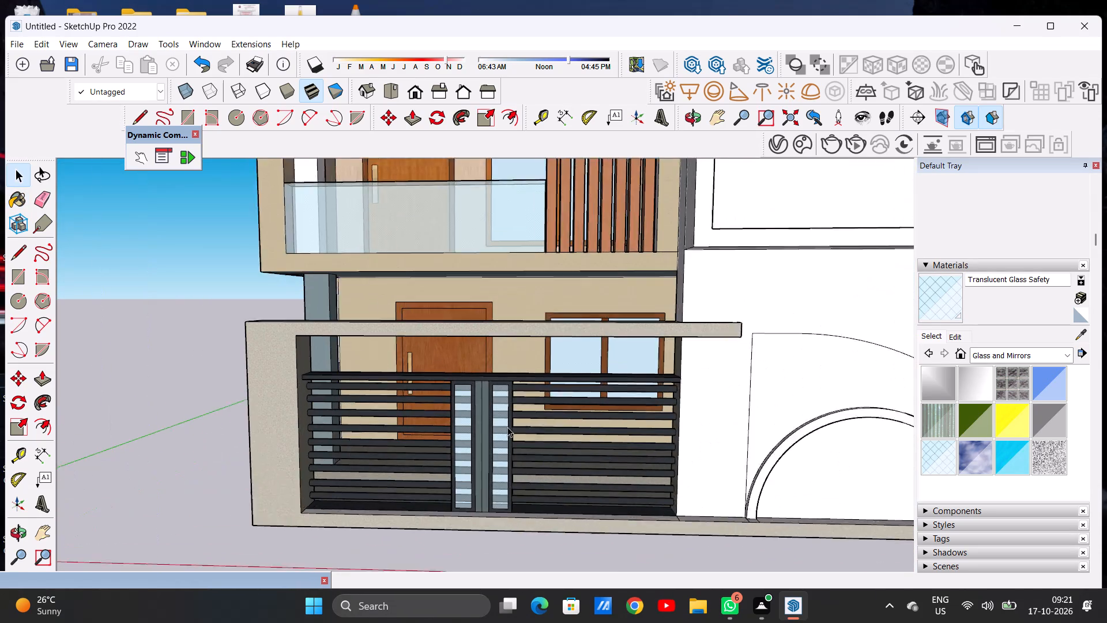
Repaint the two inset gate panels with Translucent Glass Gray.
scroll(507, 427, "up", 2)
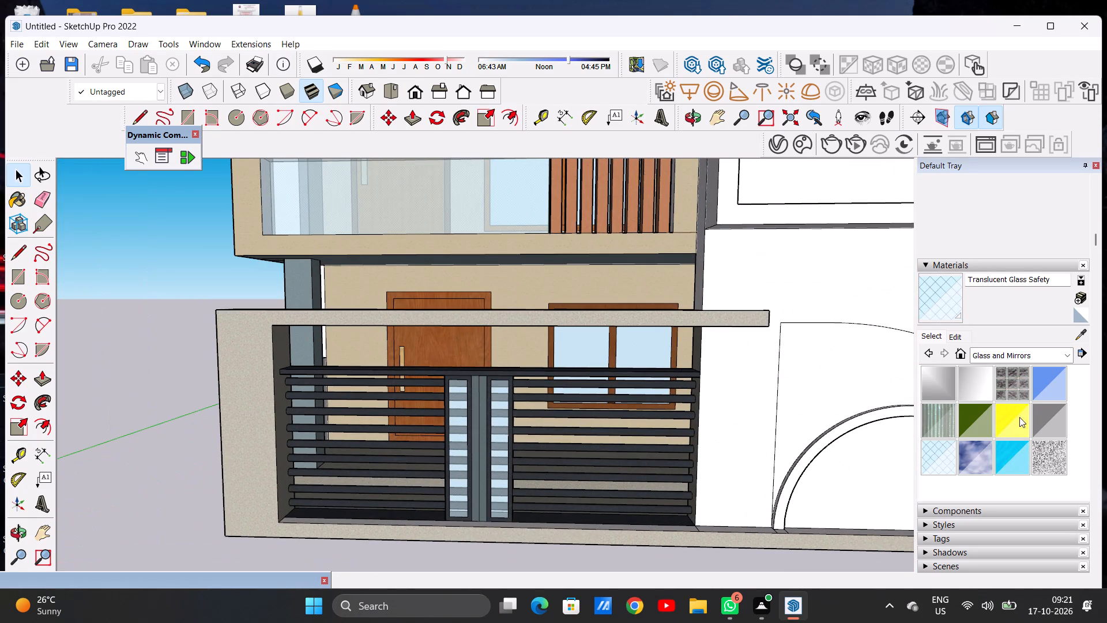
left_click(1048, 418)
left_click(452, 437)
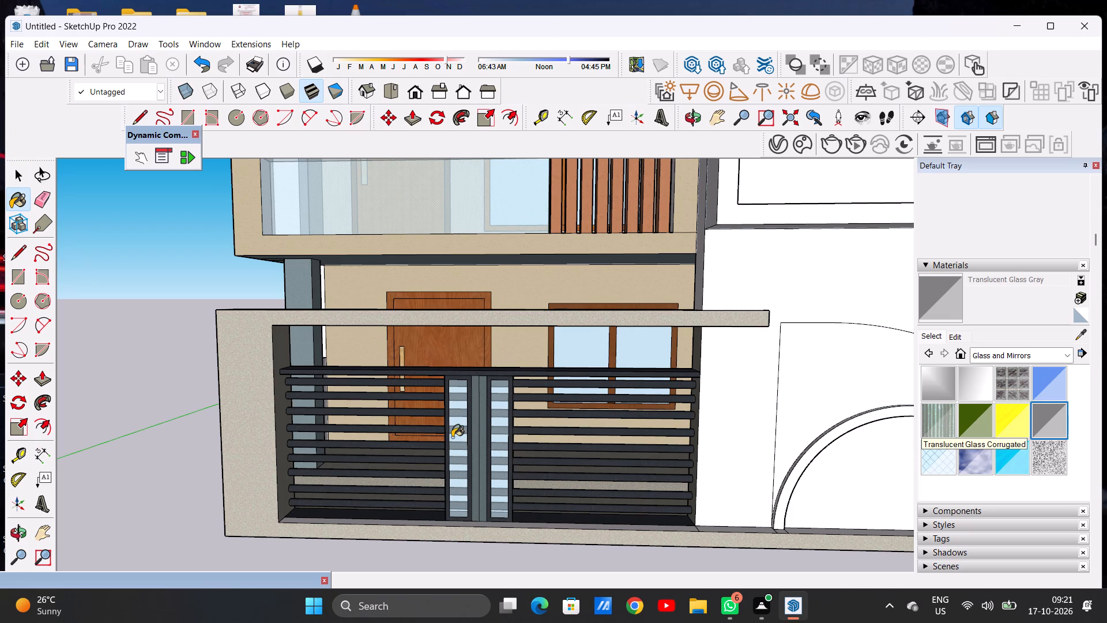
left_click(492, 429)
key("space")
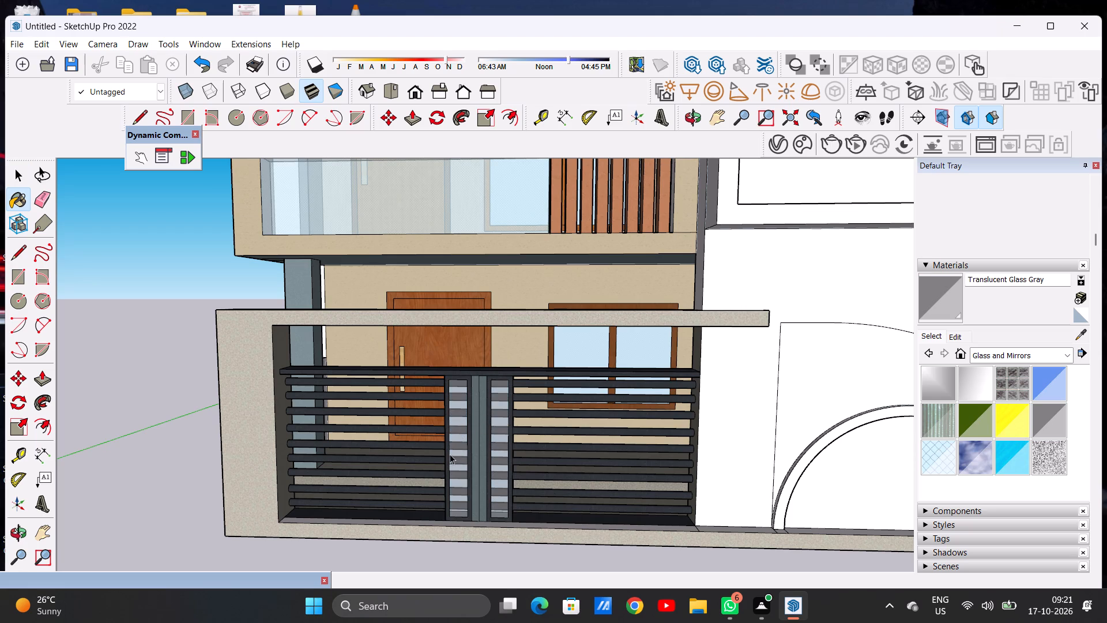
Paint the wall around the round windows and the ground-floor wall below it with Terrazzo Tile Light from Synthetic Surfaces.
scroll(464, 476, "down", 13)
scroll(511, 466, "down", 3)
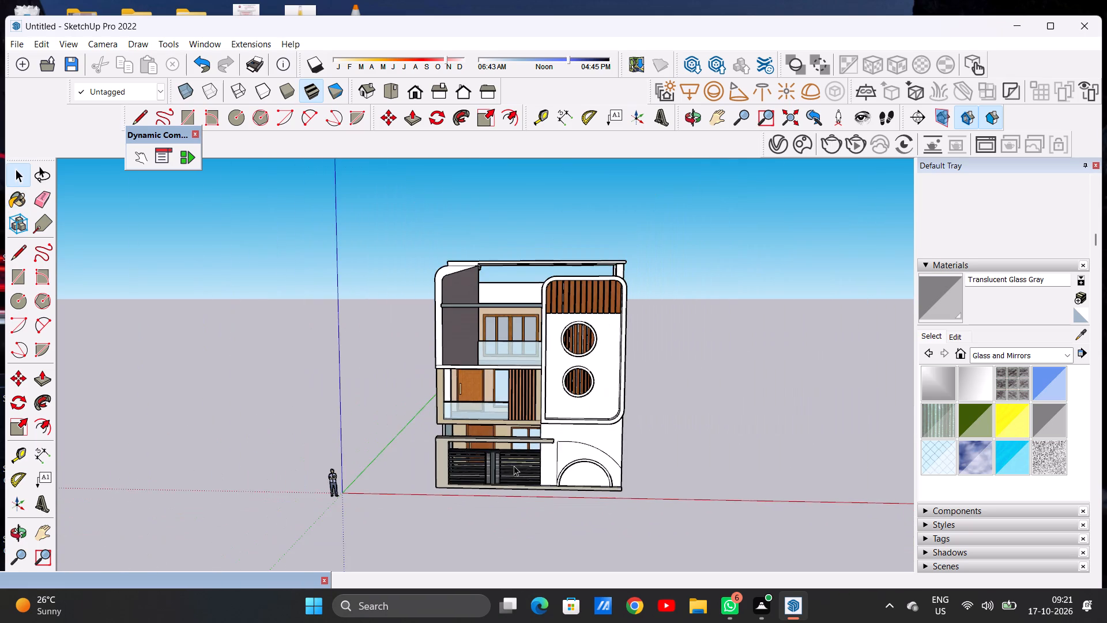
scroll(530, 464, "down", 4)
scroll(594, 407, "up", 5)
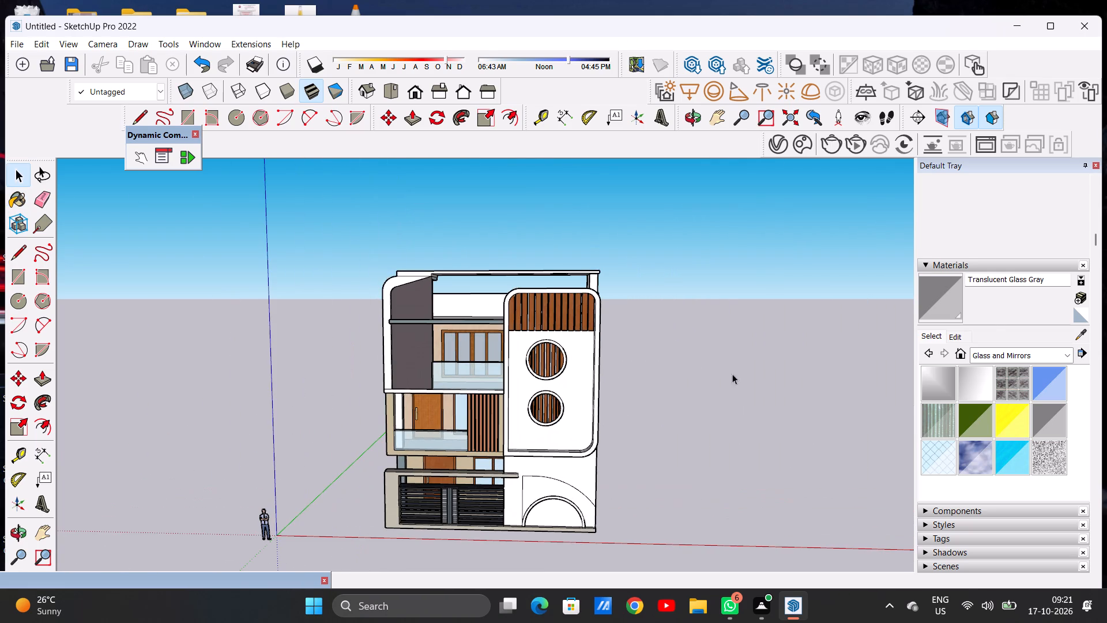
left_click(976, 359)
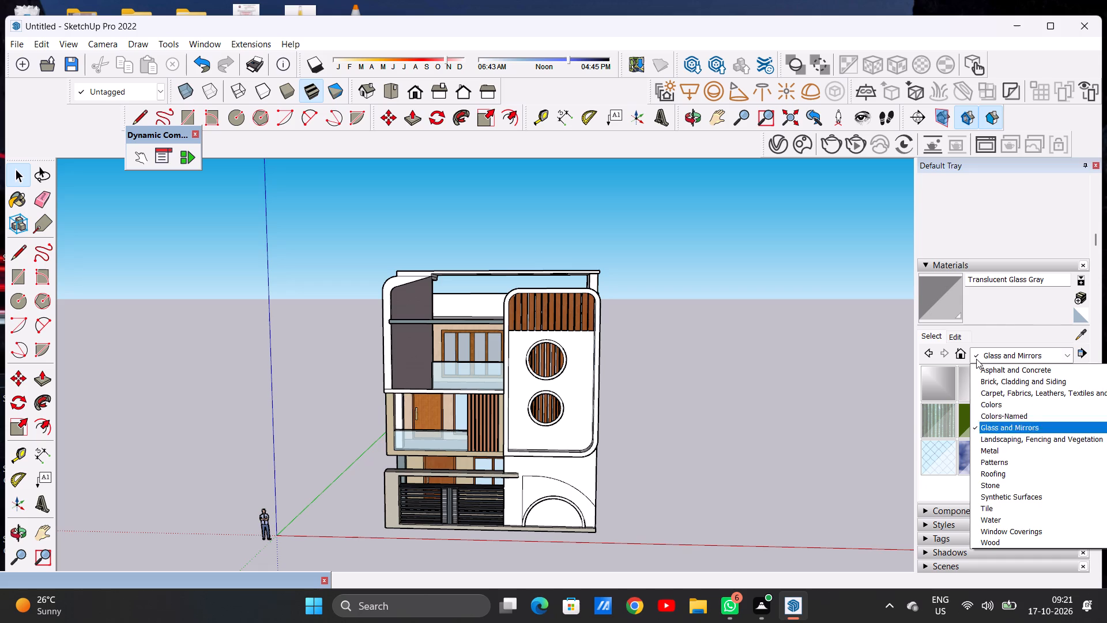
left_click(1006, 501)
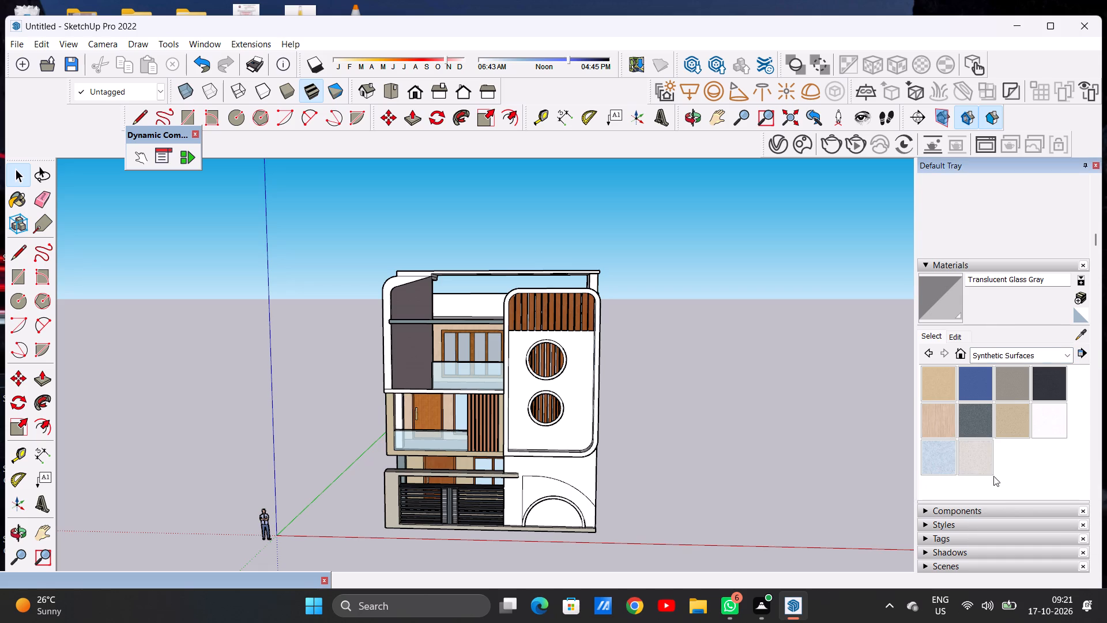
left_click(972, 460)
left_click(576, 351)
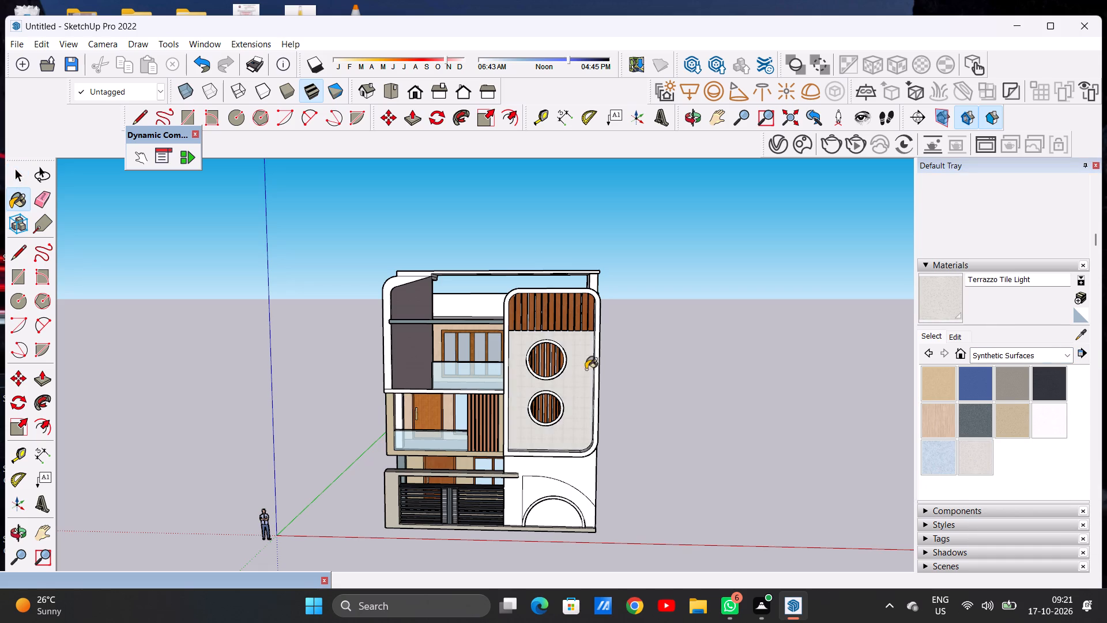
scroll(573, 387, "up", 10)
scroll(572, 395, "down", 10)
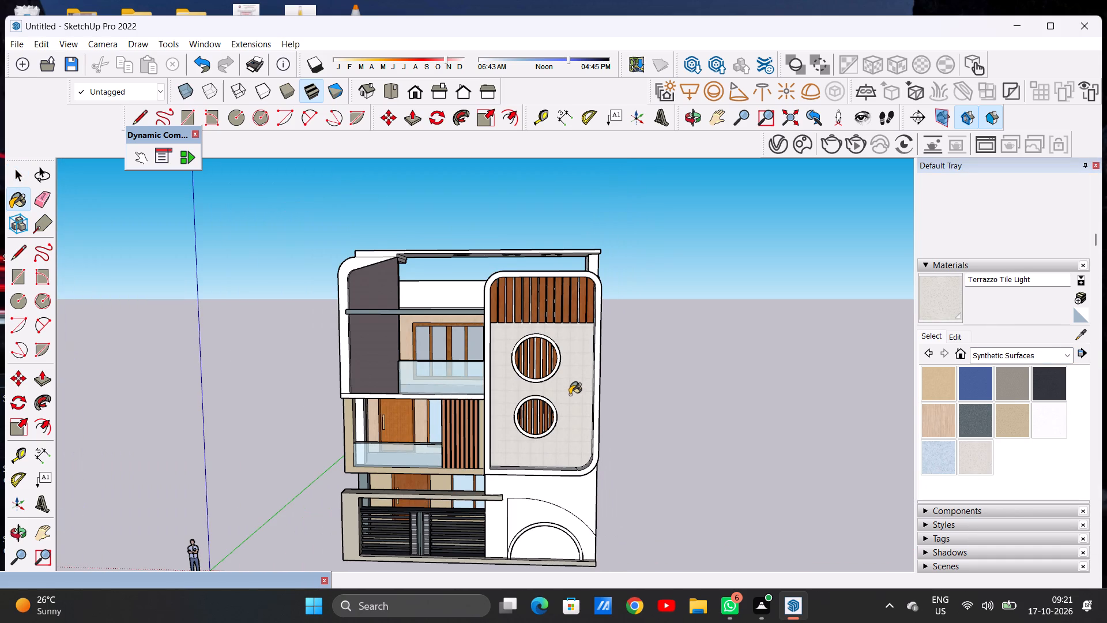
left_click(576, 485)
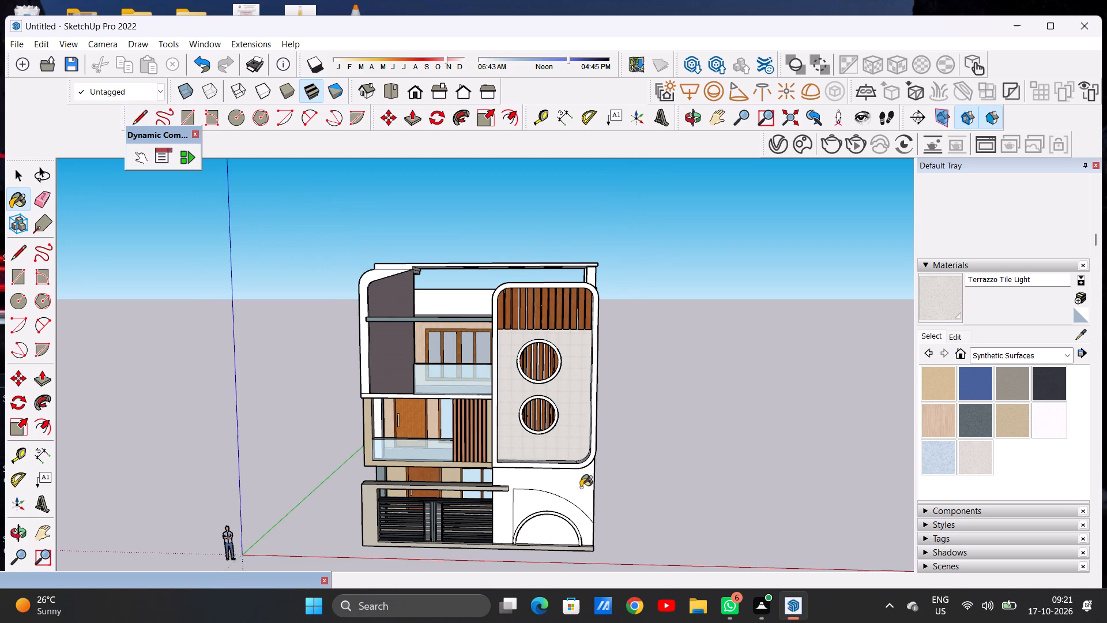
key("space")
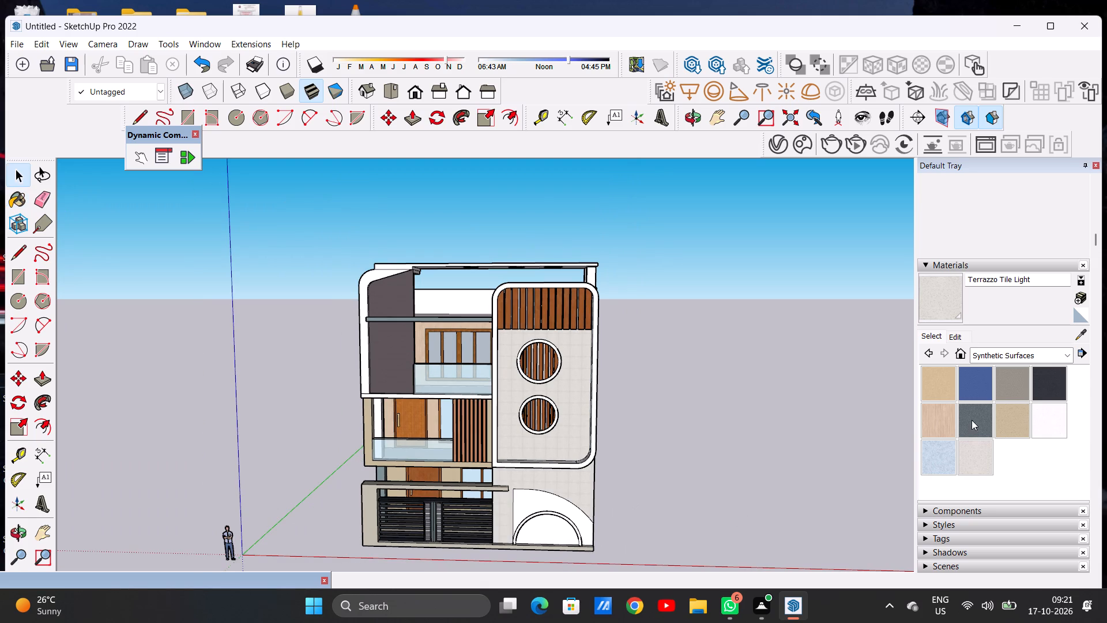
Paint the curved wall area around the ground-floor semicircular arch with Formica Speckled Grey.
left_click(970, 408)
scroll(560, 509, "up", 6)
left_click(508, 506)
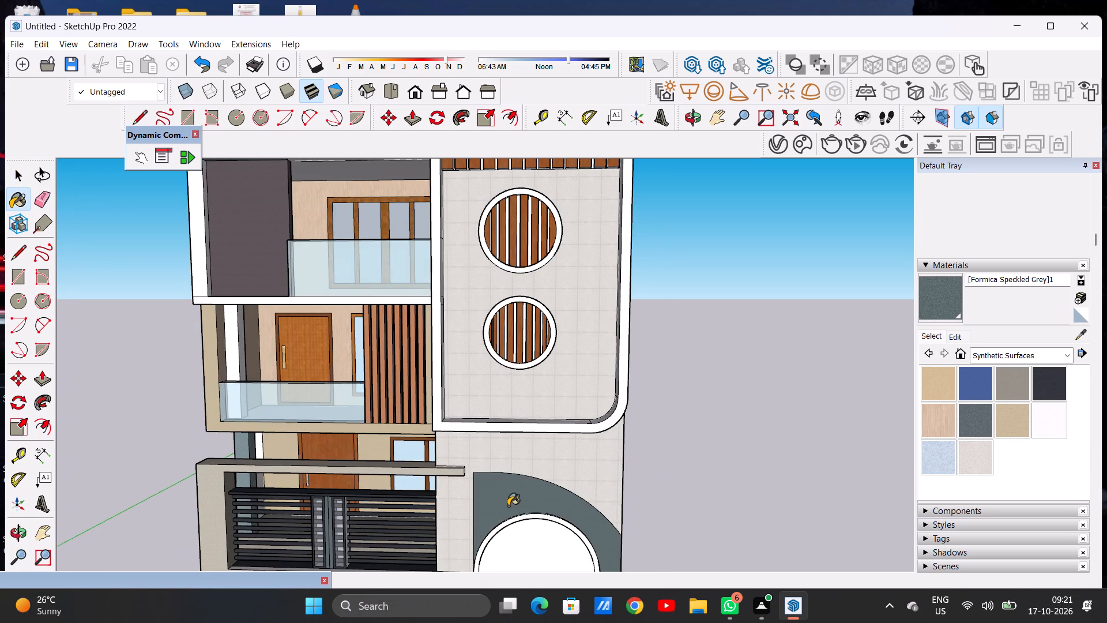
scroll(532, 469, "down", 4)
scroll(544, 588, "up", 3)
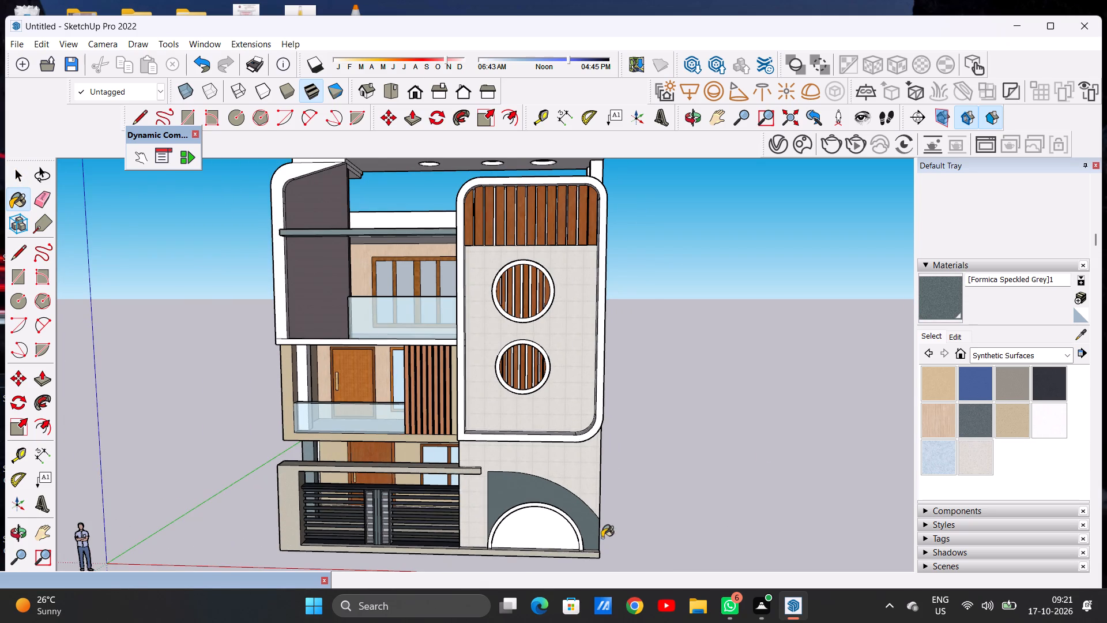
Paint the semicircular panel inside the ground-floor arch with Formica Laminate Light.
left_click(936, 417)
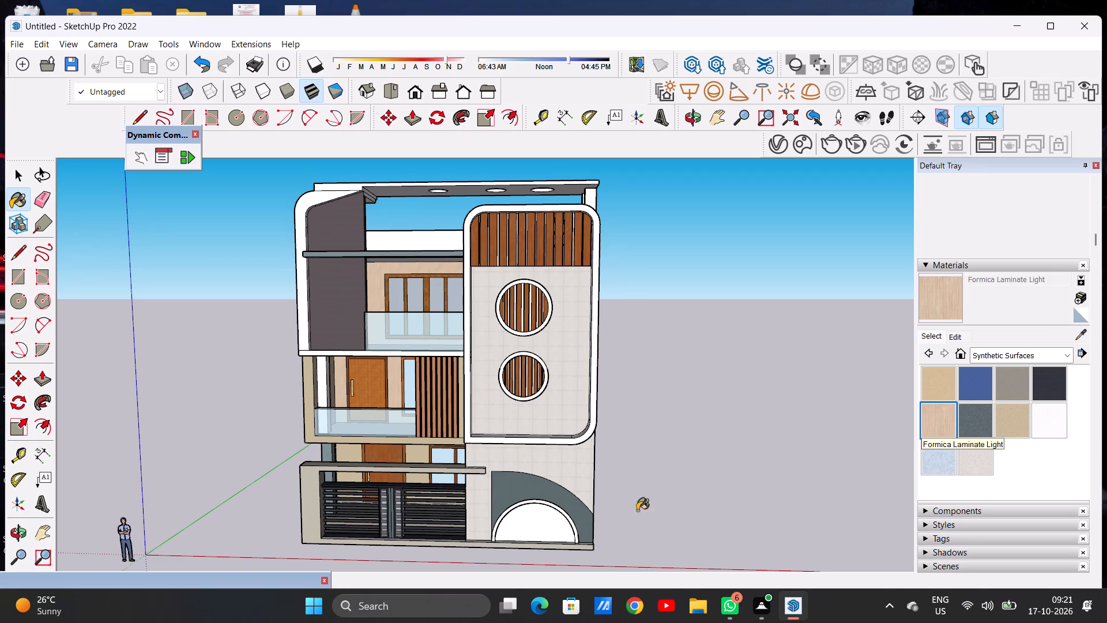
scroll(538, 535, "up", 7)
left_click(524, 525)
Paint the band framing the ground-floor semicircular arch, including its edge face, with Formica Beige.
scroll(527, 519, "down", 2)
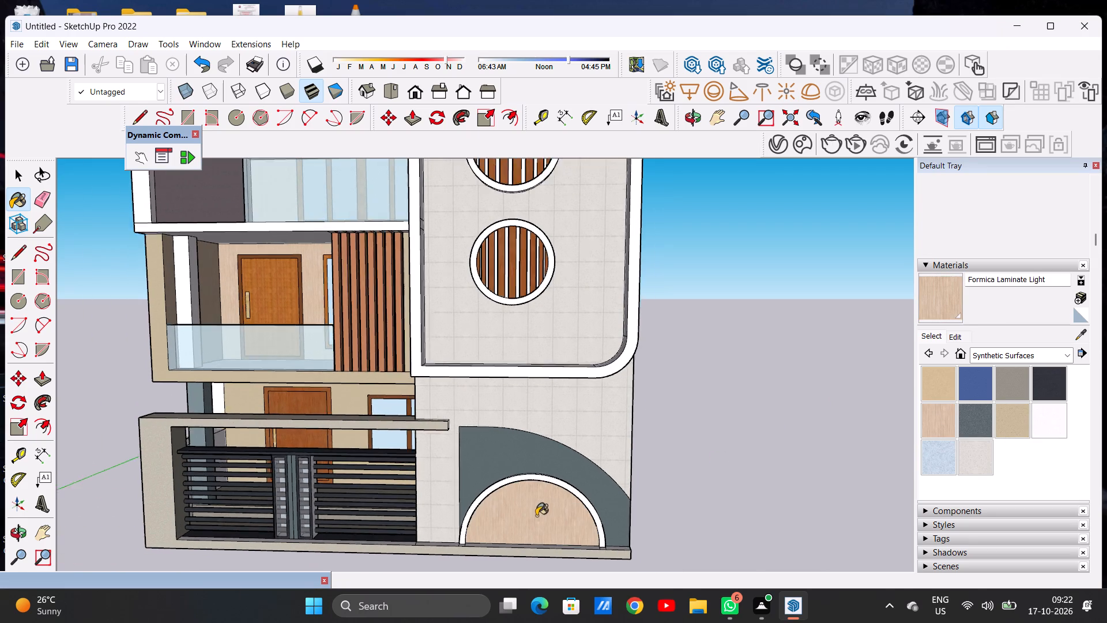
scroll(536, 516, "down", 2)
left_click(1022, 410)
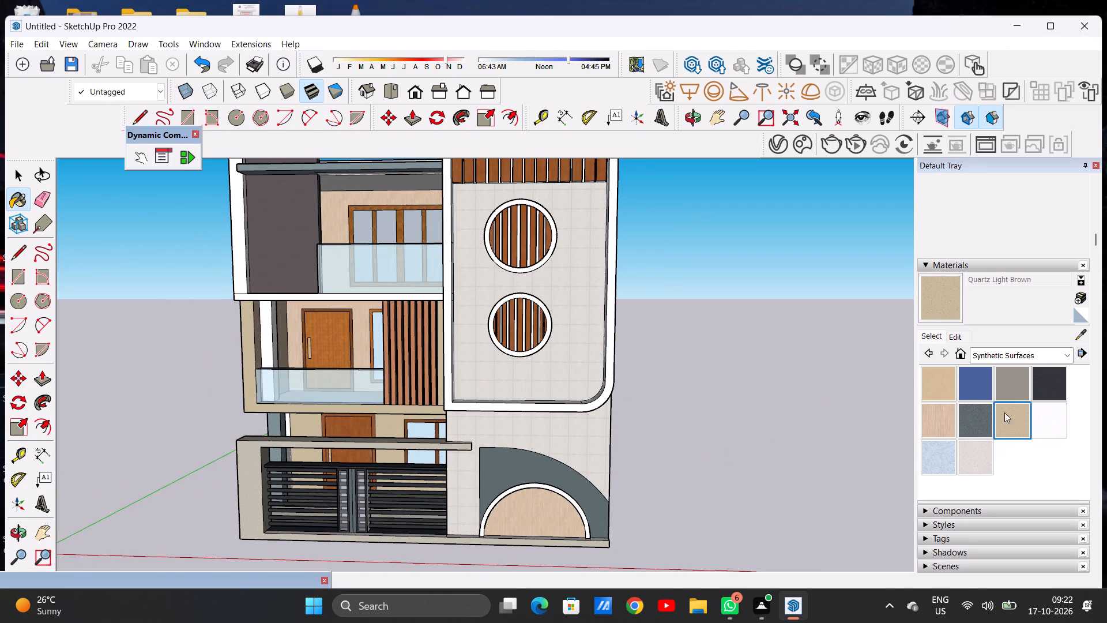
scroll(470, 538, "up", 5)
left_click(937, 384)
scroll(585, 540, "up", 10)
left_click(434, 502)
scroll(447, 483, "down", 7)
middle_click_drag(433, 436, 436, 437)
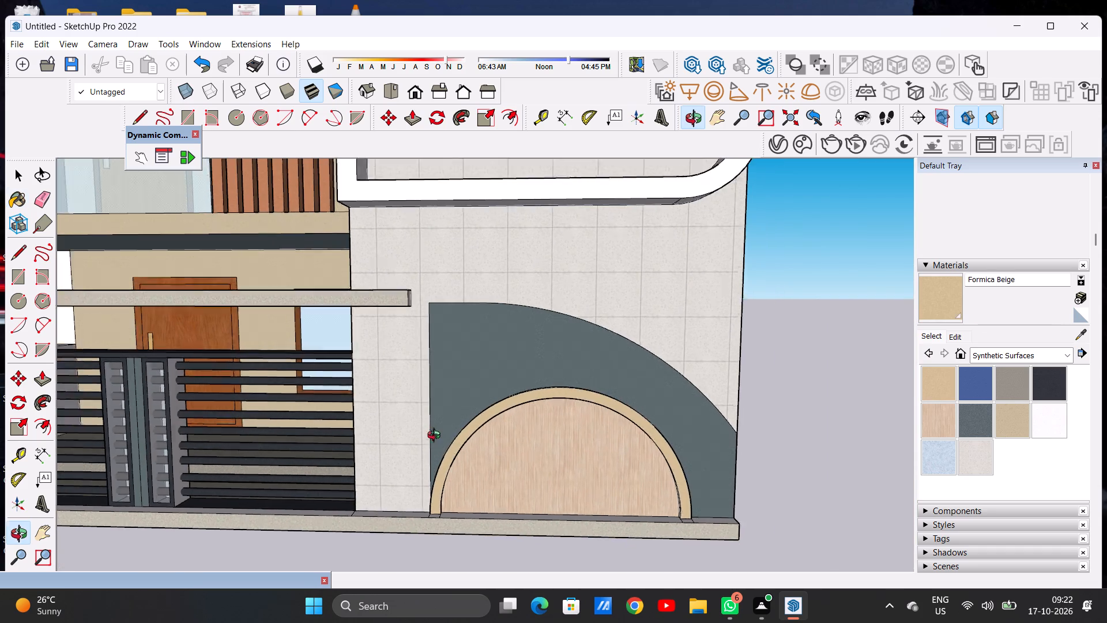
middle_click_drag(436, 437, 527, 511)
scroll(483, 445, "up", 13)
left_click(487, 407)
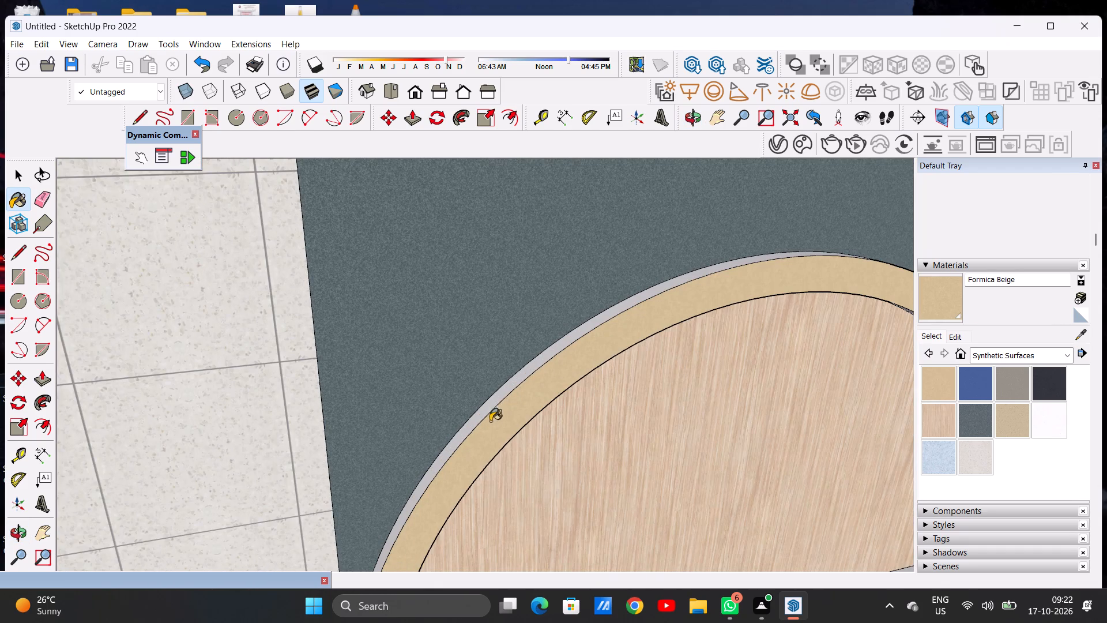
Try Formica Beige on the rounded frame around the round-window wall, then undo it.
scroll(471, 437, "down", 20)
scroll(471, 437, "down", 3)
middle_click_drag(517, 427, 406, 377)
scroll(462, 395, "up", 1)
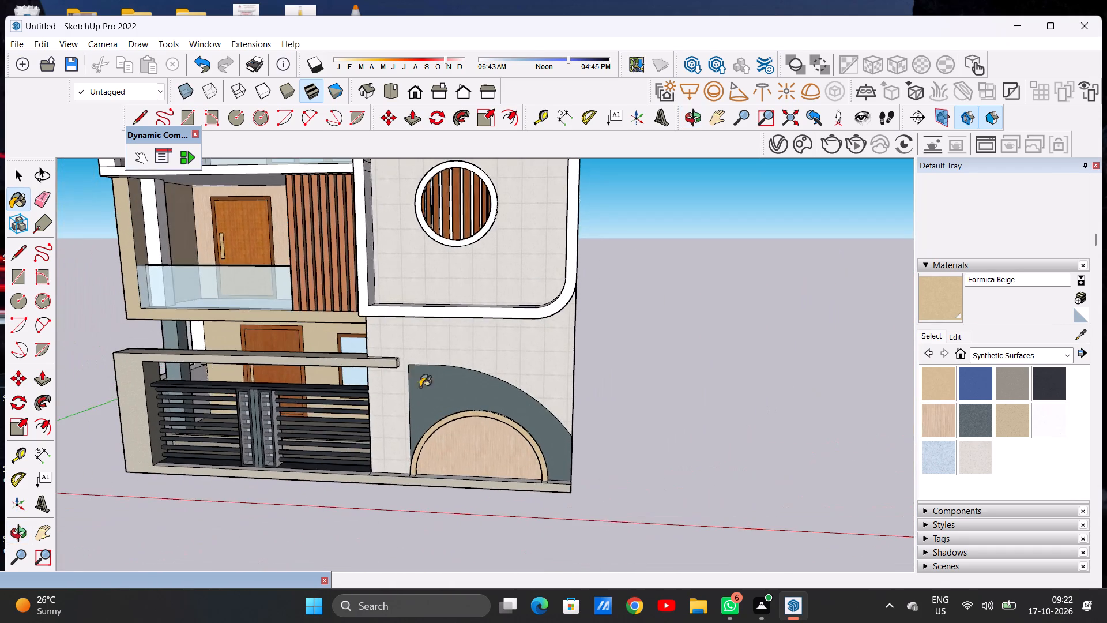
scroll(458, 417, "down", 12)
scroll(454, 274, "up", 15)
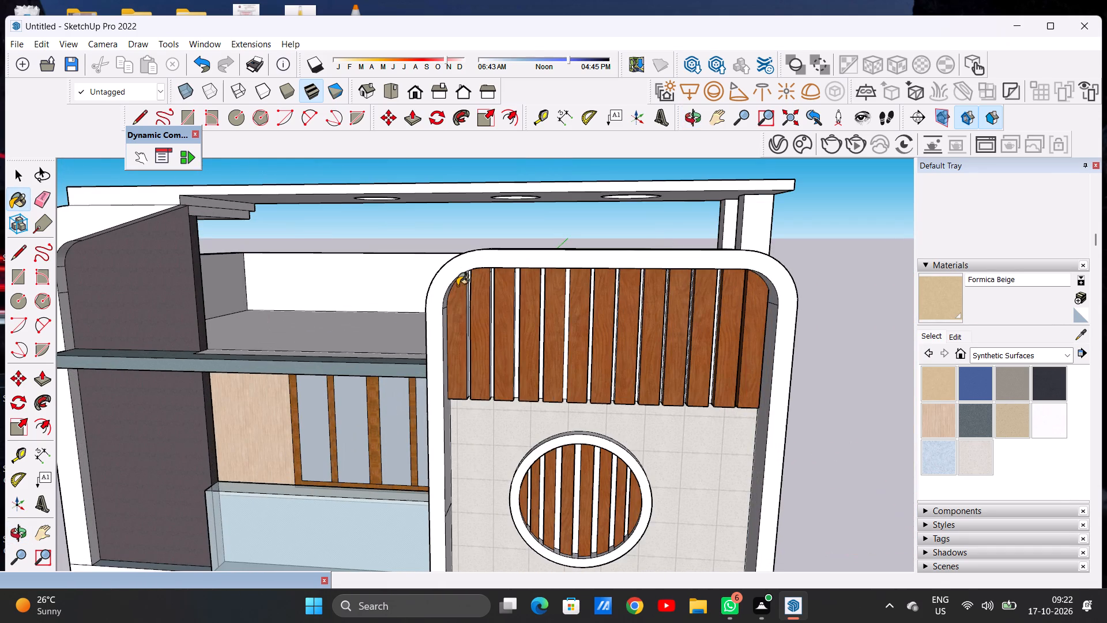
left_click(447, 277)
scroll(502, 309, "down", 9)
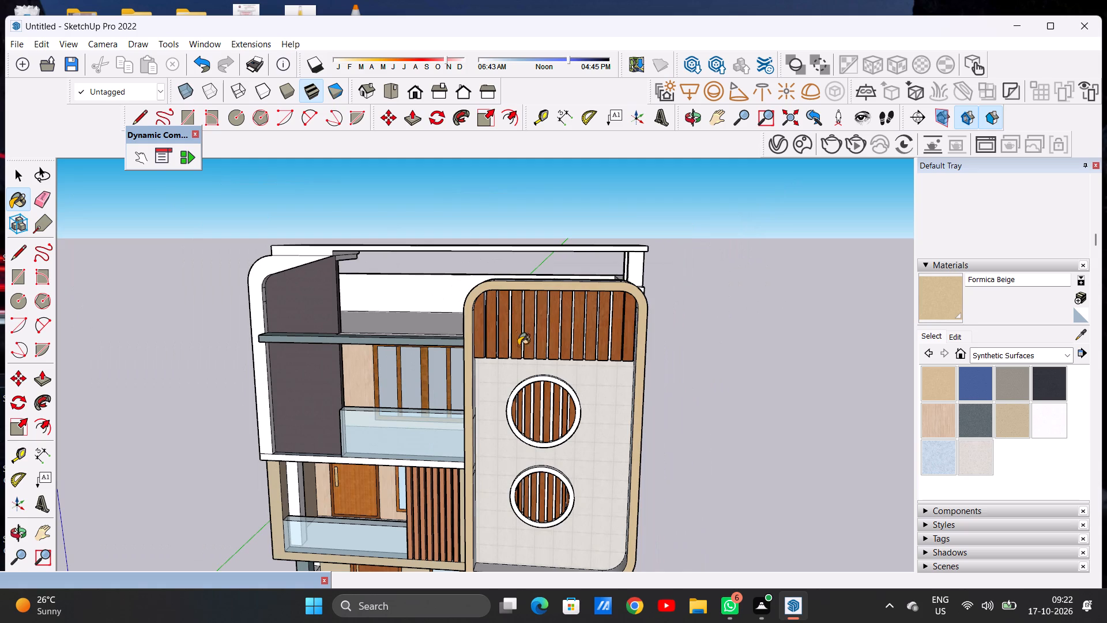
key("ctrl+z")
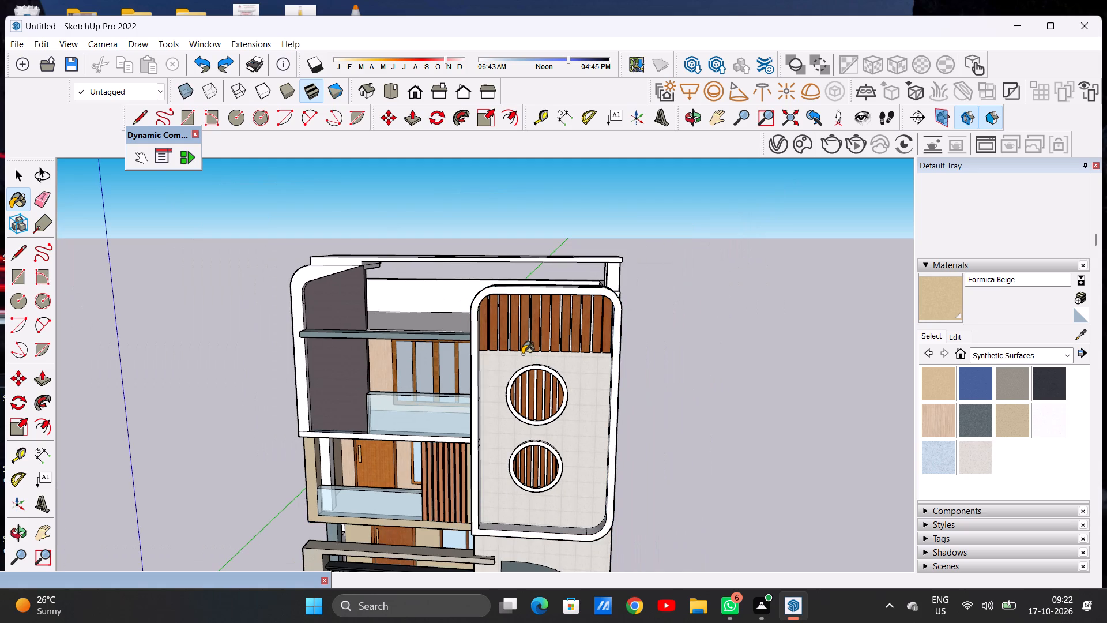
Paint the underside and top of the rooftop canopy slab with Formica Beige.
scroll(500, 348, "down", 8)
middle_click_drag(439, 315, 473, 247)
scroll(466, 324, "up", 20)
scroll(466, 324, "up", 1)
left_click(457, 286)
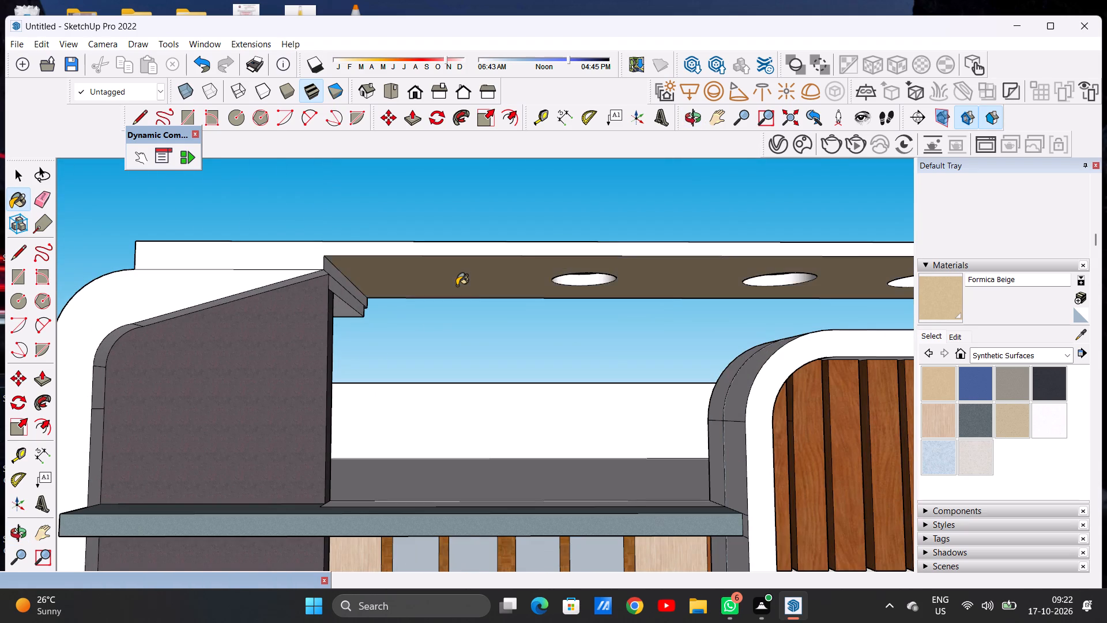
scroll(467, 328, "down", 13)
middle_click_drag(443, 292, 498, 406)
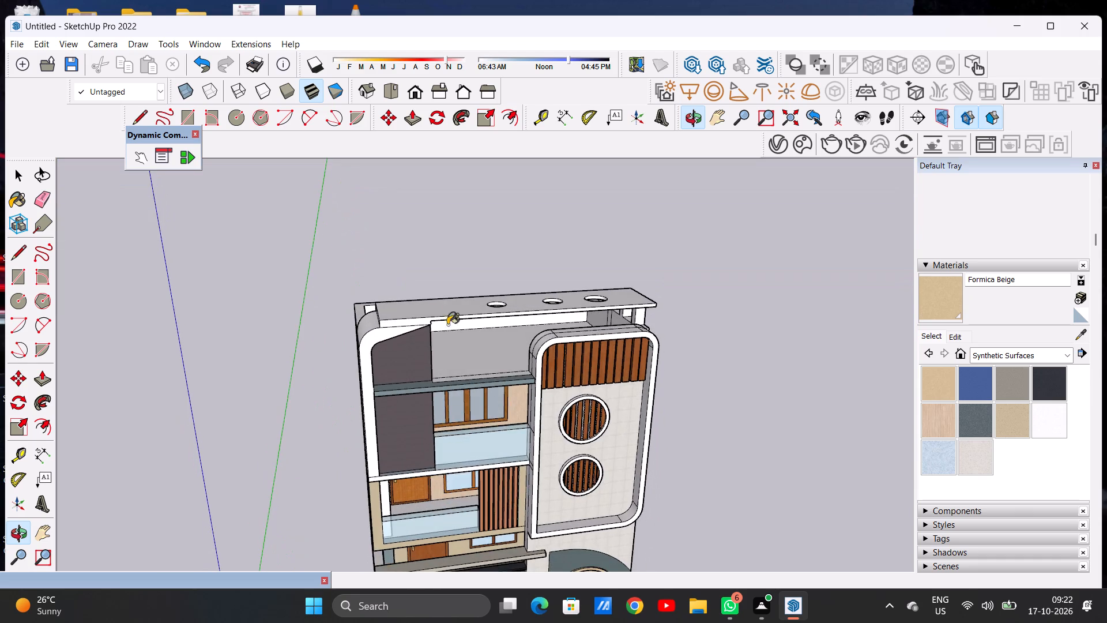
scroll(439, 308, "up", 6)
left_click(439, 308)
Paint the front face of the canopy's front pillar with Formica Laminate Dark.
scroll(442, 324, "down", 12)
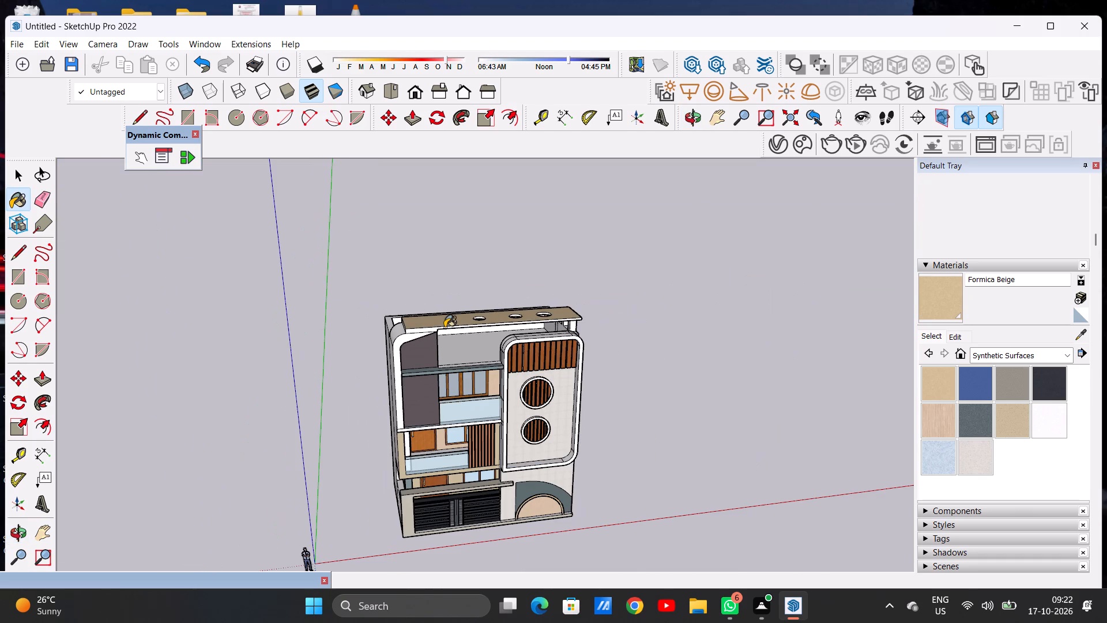
scroll(575, 332, "up", 16)
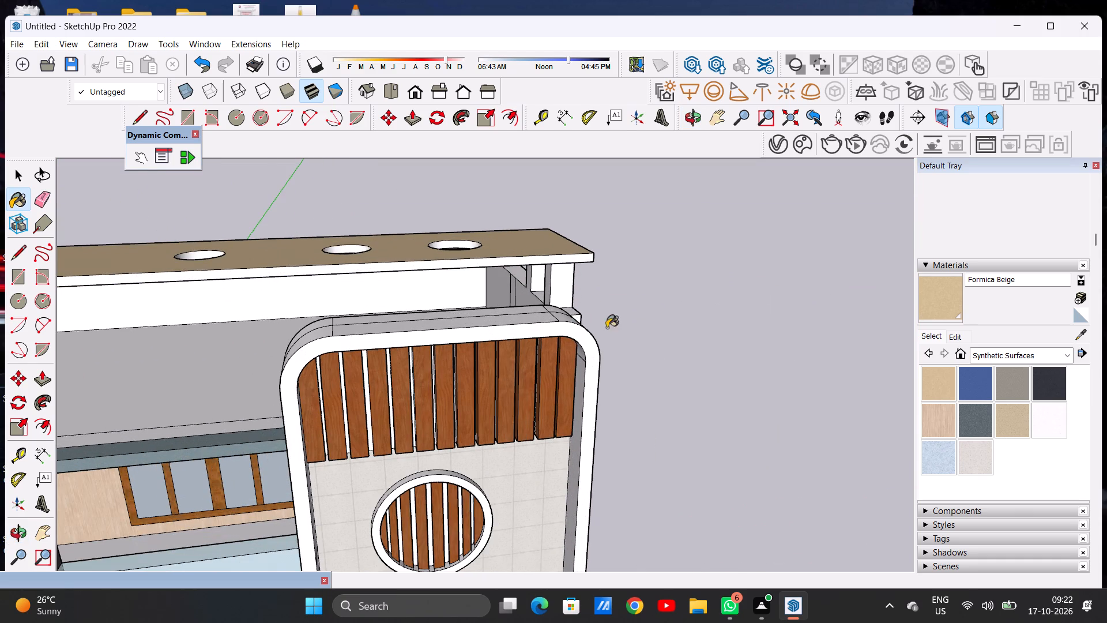
left_click(1048, 376)
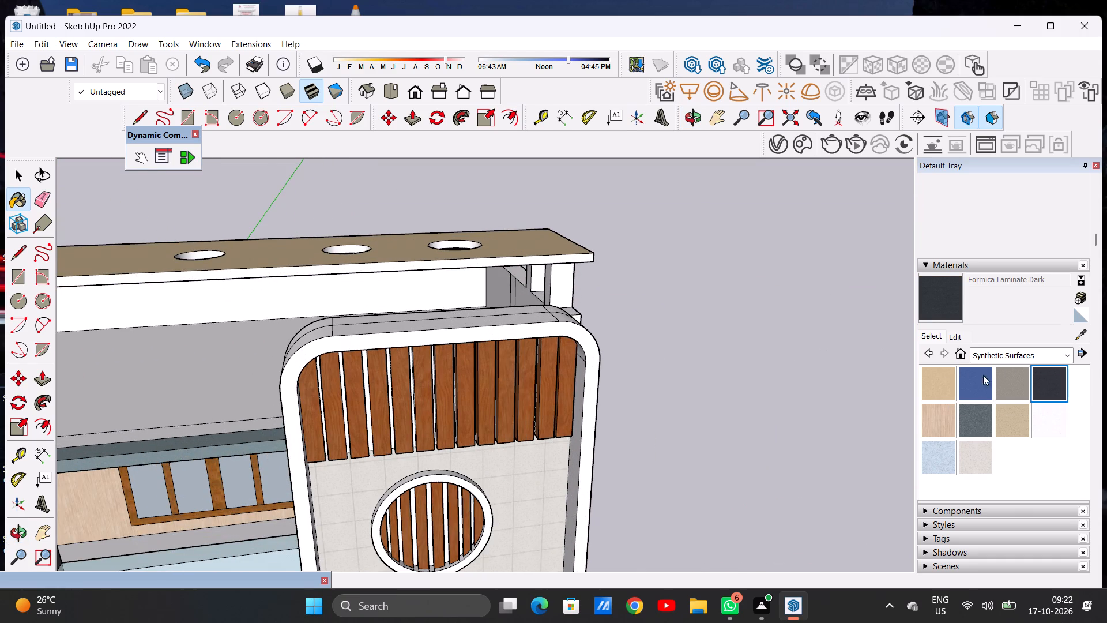
scroll(581, 294, "up", 6)
left_click(560, 279)
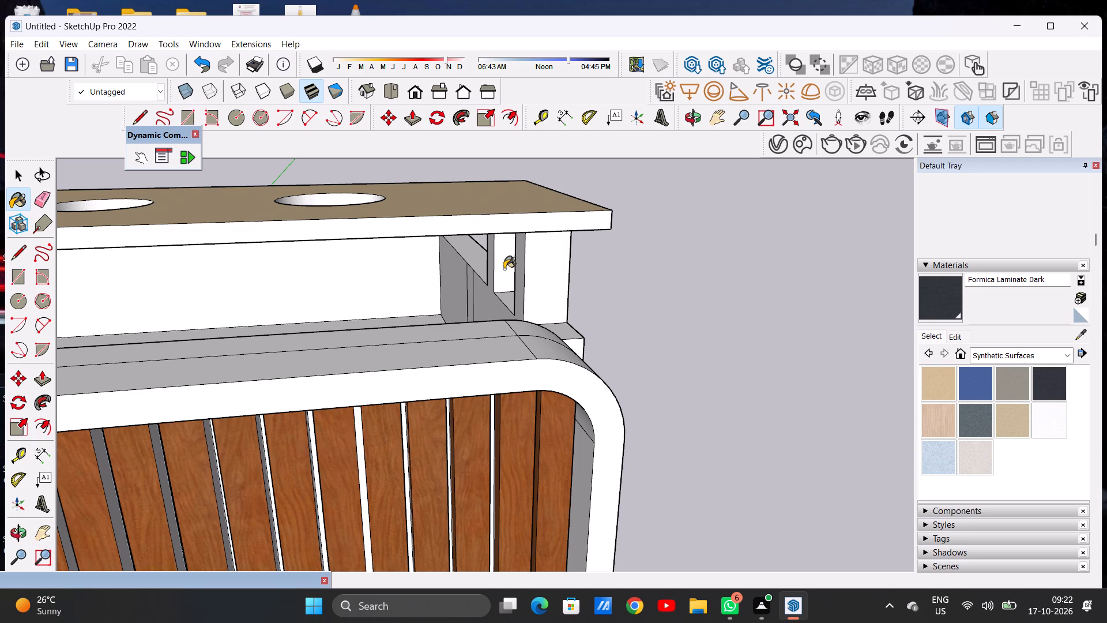
left_click(515, 264)
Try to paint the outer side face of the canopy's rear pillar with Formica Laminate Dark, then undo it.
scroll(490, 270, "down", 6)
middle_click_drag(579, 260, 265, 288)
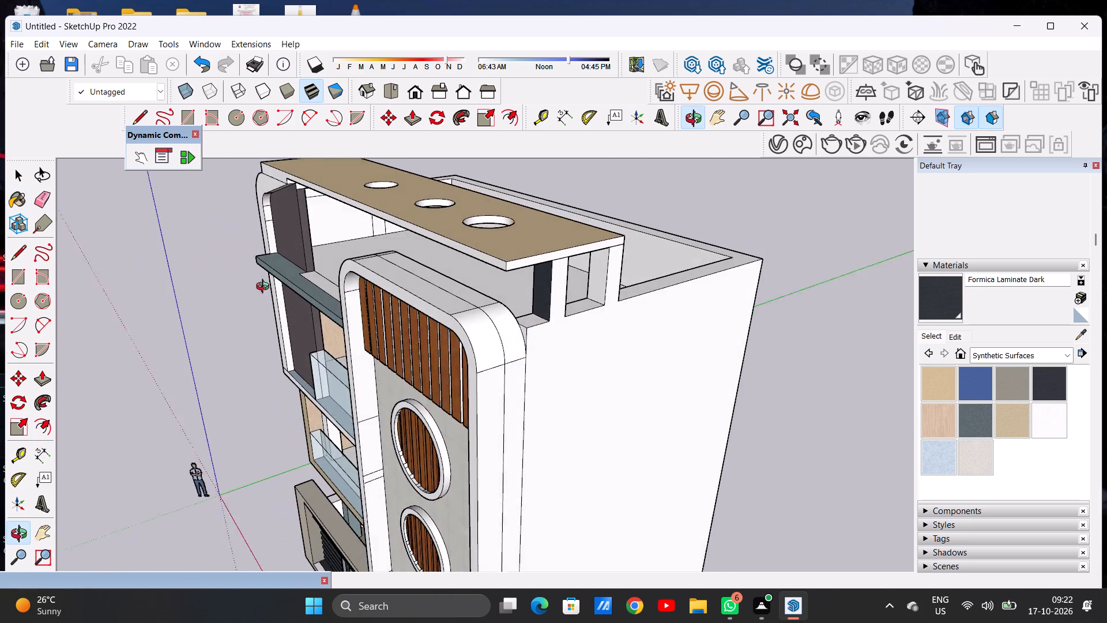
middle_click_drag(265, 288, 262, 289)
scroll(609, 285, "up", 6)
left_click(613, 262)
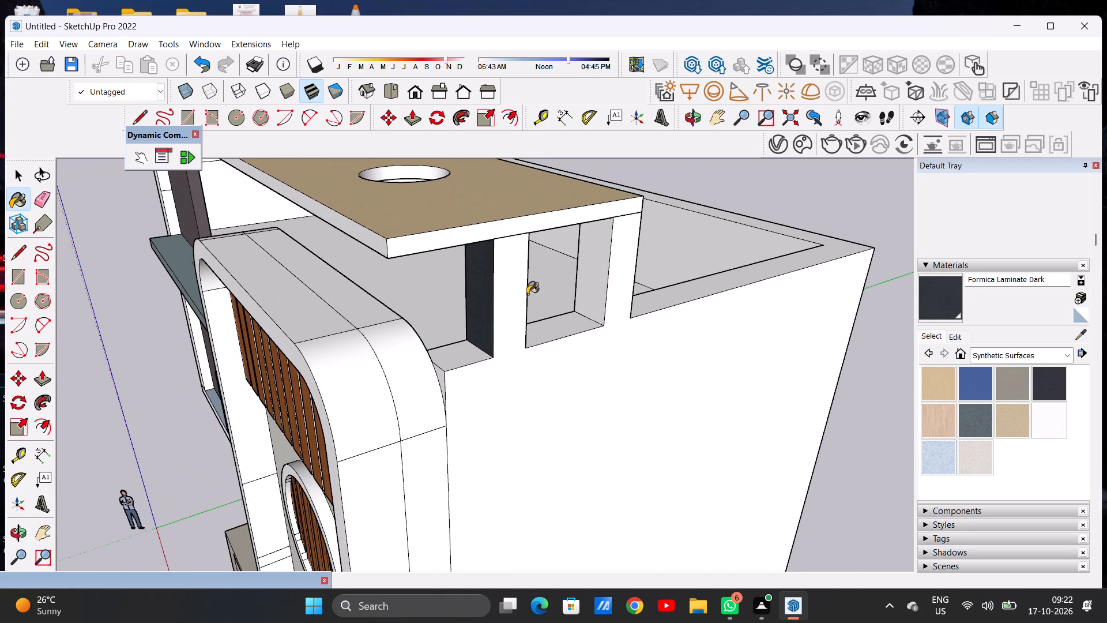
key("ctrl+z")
Draw lines across the outer bases of both canopy pillars to separate their faces from the side wall.
key("space")
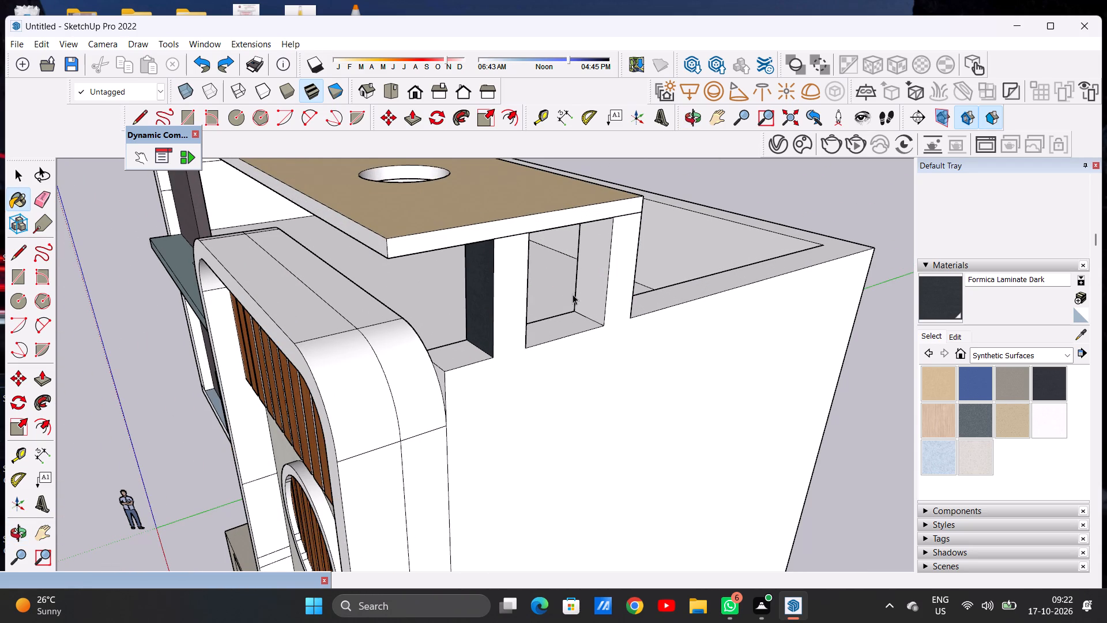
type("L")
scroll(495, 346, "up", 6)
left_click(492, 365)
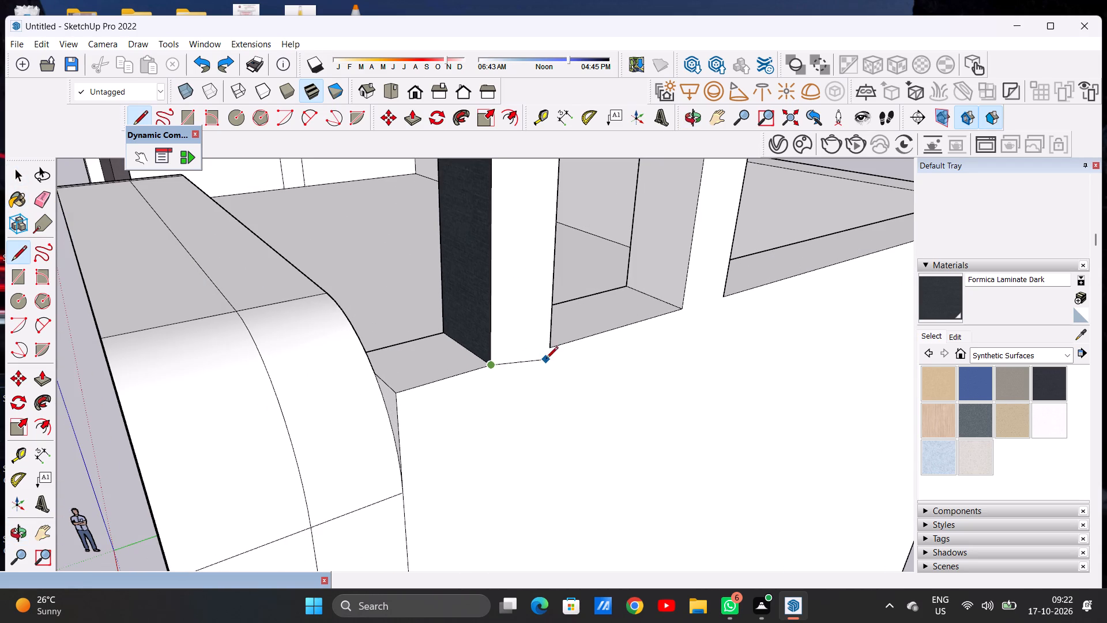
left_click(551, 351)
left_click(683, 313)
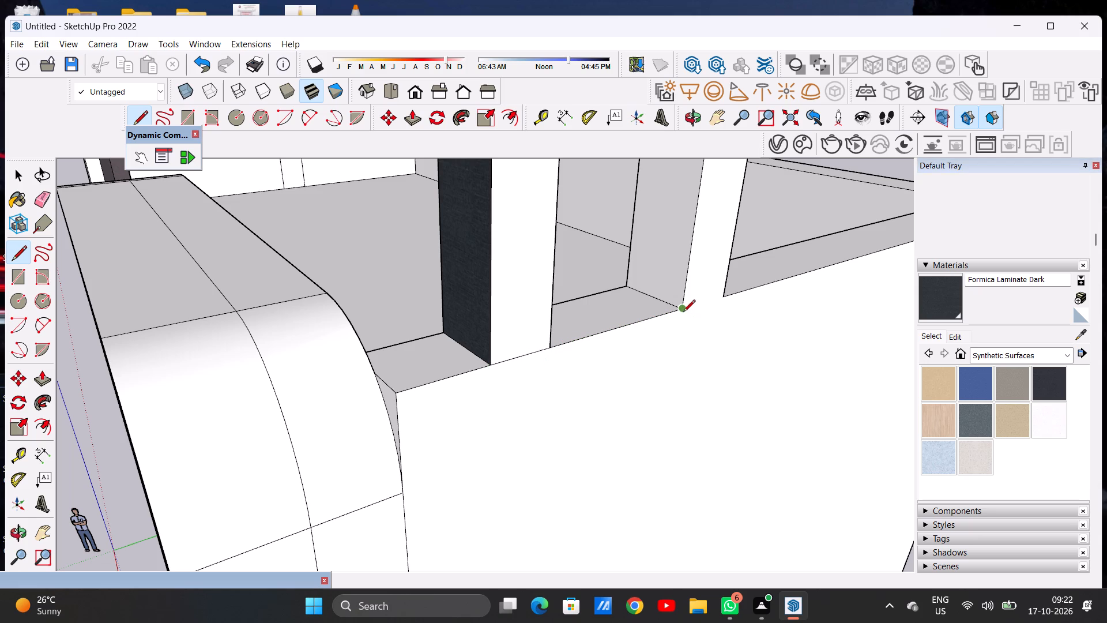
left_click(729, 299)
Paint the outer and rear faces of both canopy pillars and the rear pillar's front face with Formica Laminate Dark.
left_click(940, 290)
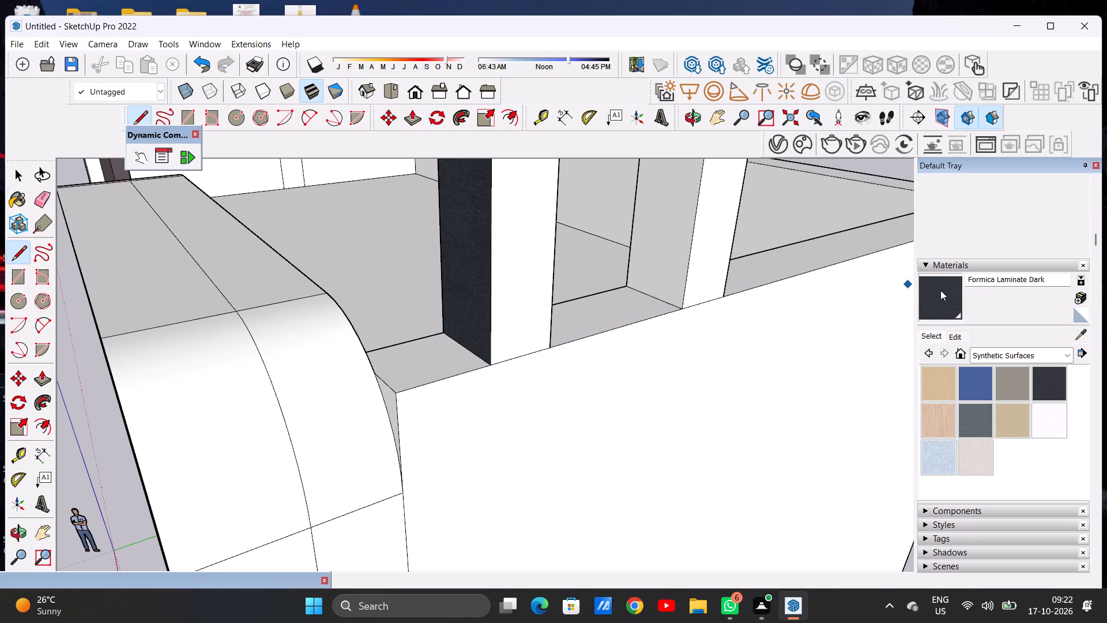
left_click(713, 271)
left_click(677, 262)
left_click(525, 307)
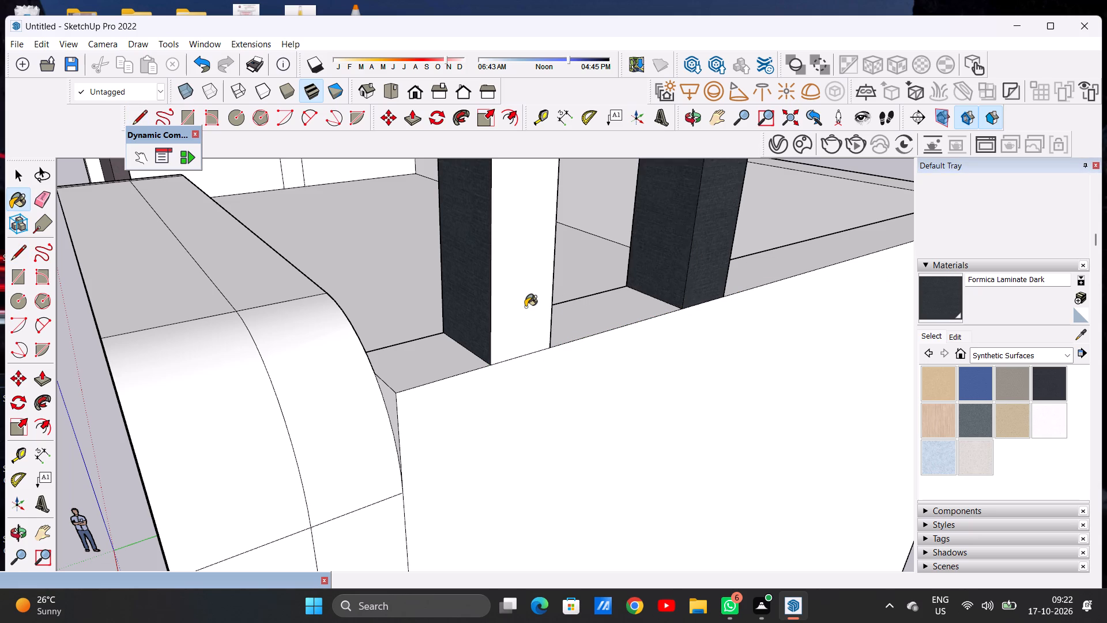
scroll(548, 344, "down", 12)
middle_click_drag(649, 285, 340, 291)
scroll(318, 282, "up", 8)
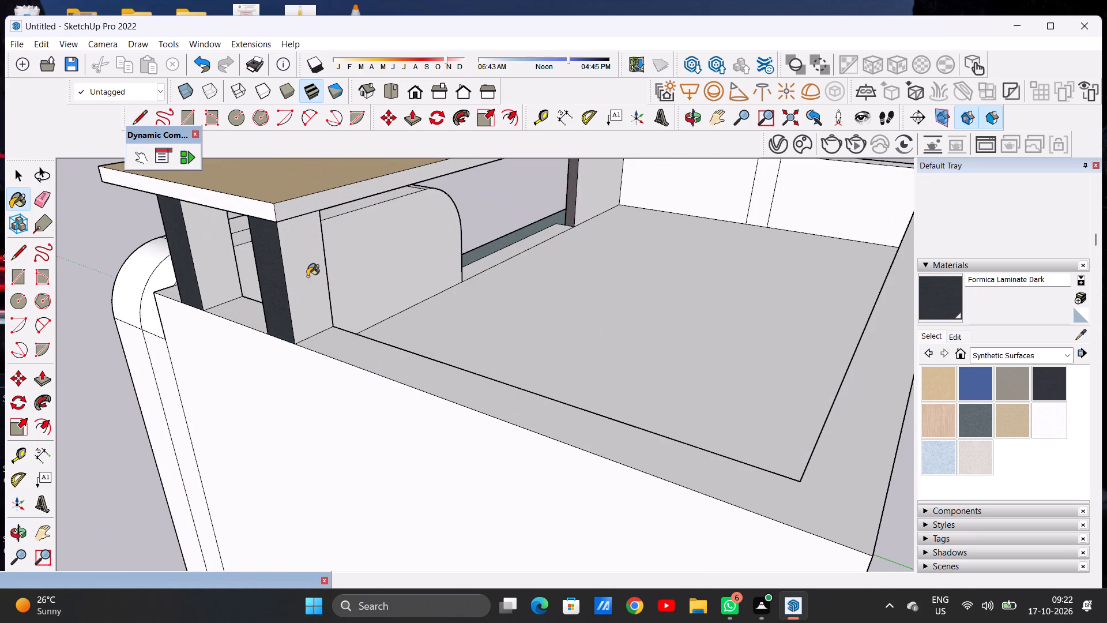
left_click(304, 275)
left_click(214, 261)
Draw lines across the terrace-side bases of both canopy pillars to separate their faces from the parapet wall.
scroll(318, 288, "down", 5)
middle_click_drag(507, 260, 310, 262)
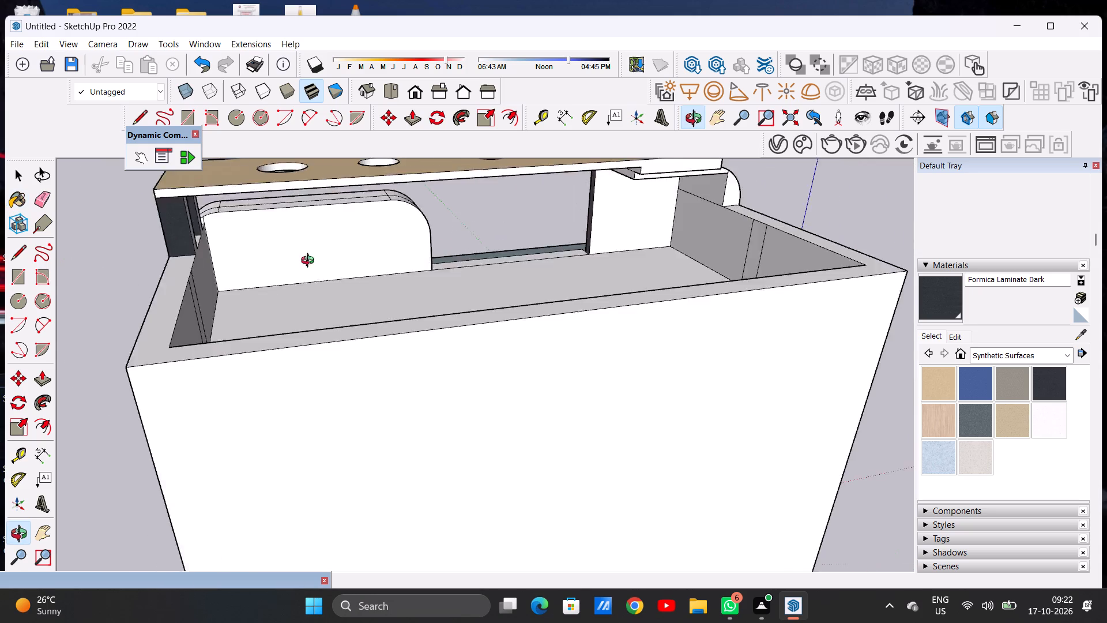
middle_click_drag(310, 262, 195, 269)
scroll(216, 189, "up", 10)
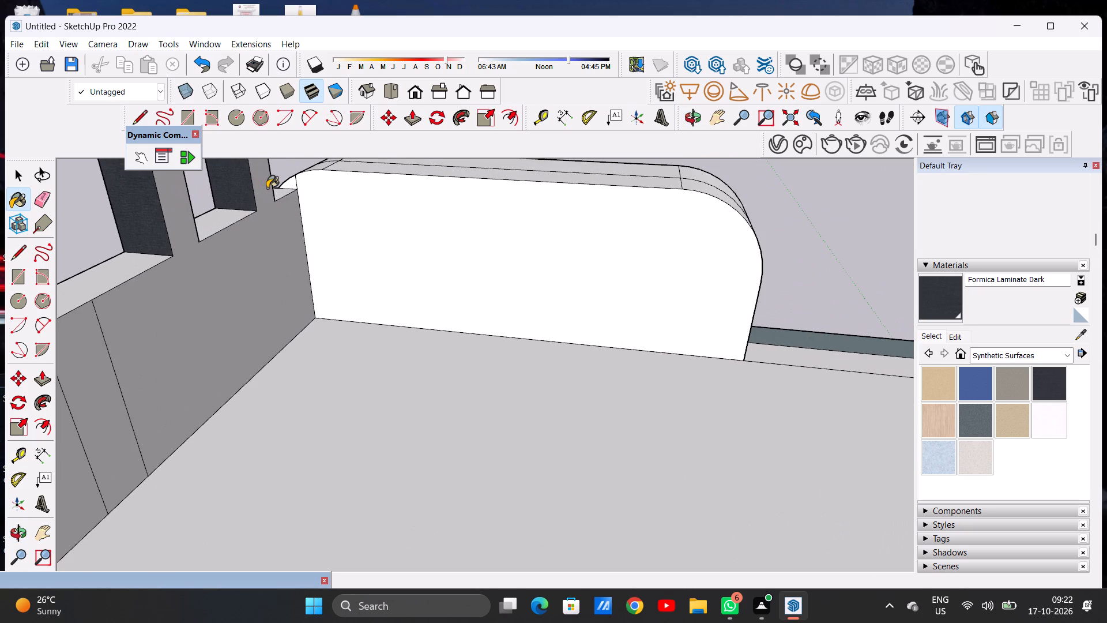
key("space")
type("L")
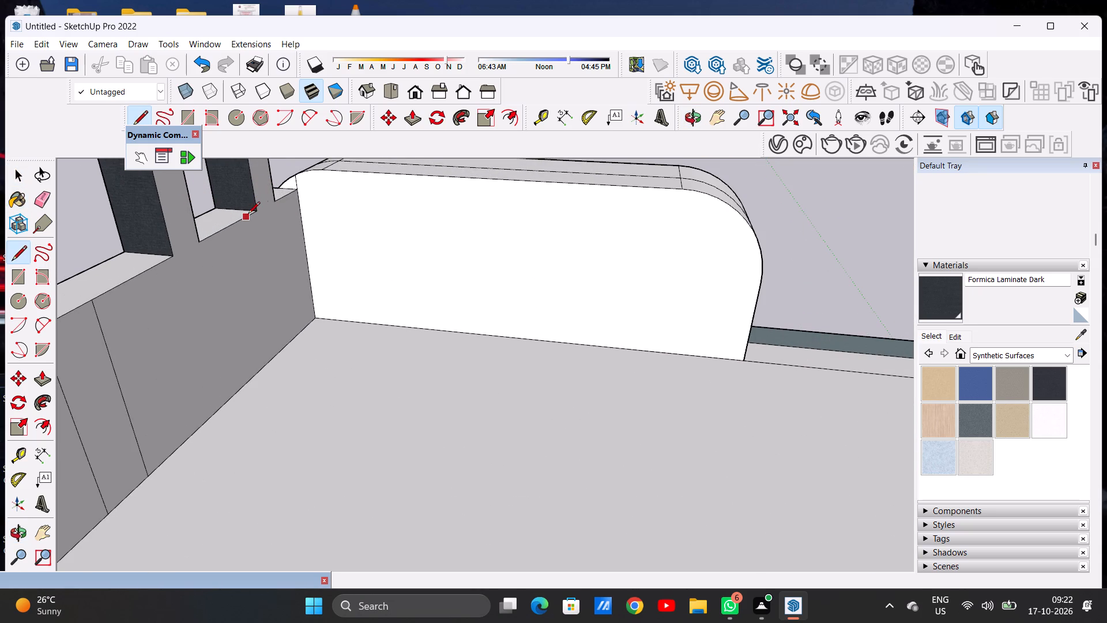
left_click(256, 213)
left_click(270, 202)
left_click(172, 260)
left_click(205, 241)
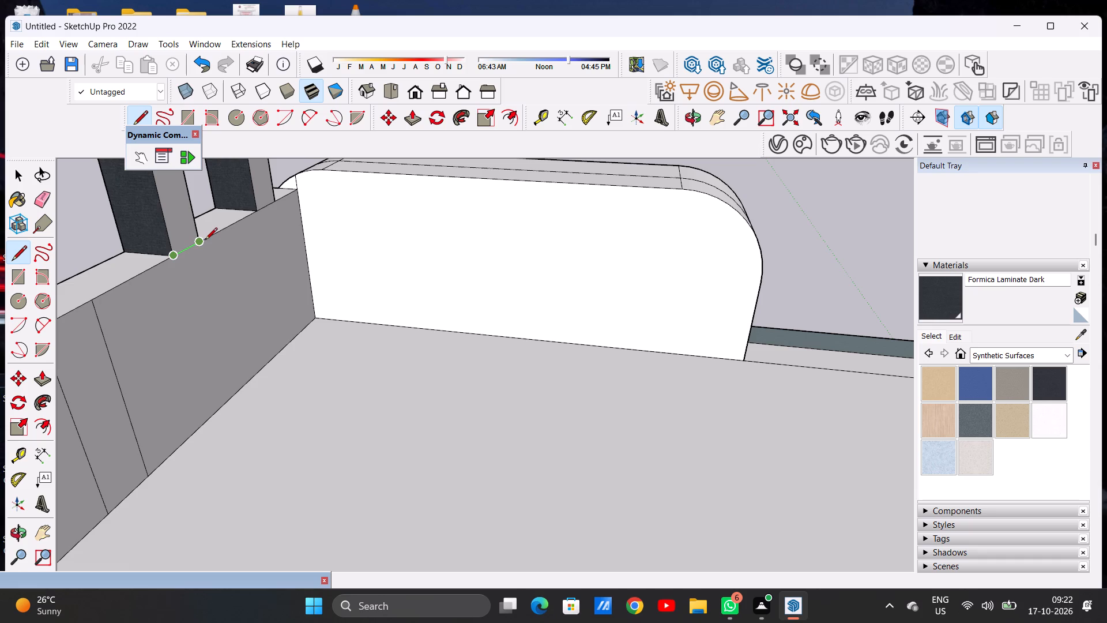
key("p")
key("space")
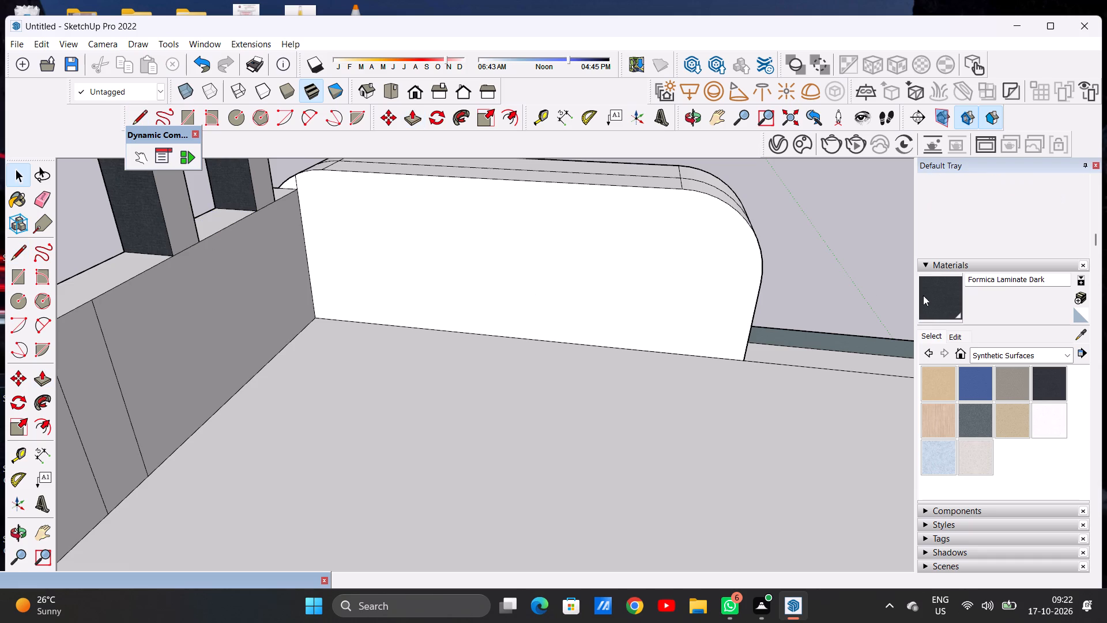
Paint the terrace-side faces of both canopy pillars with Formica Laminate Dark.
left_click(957, 296)
left_click(186, 234)
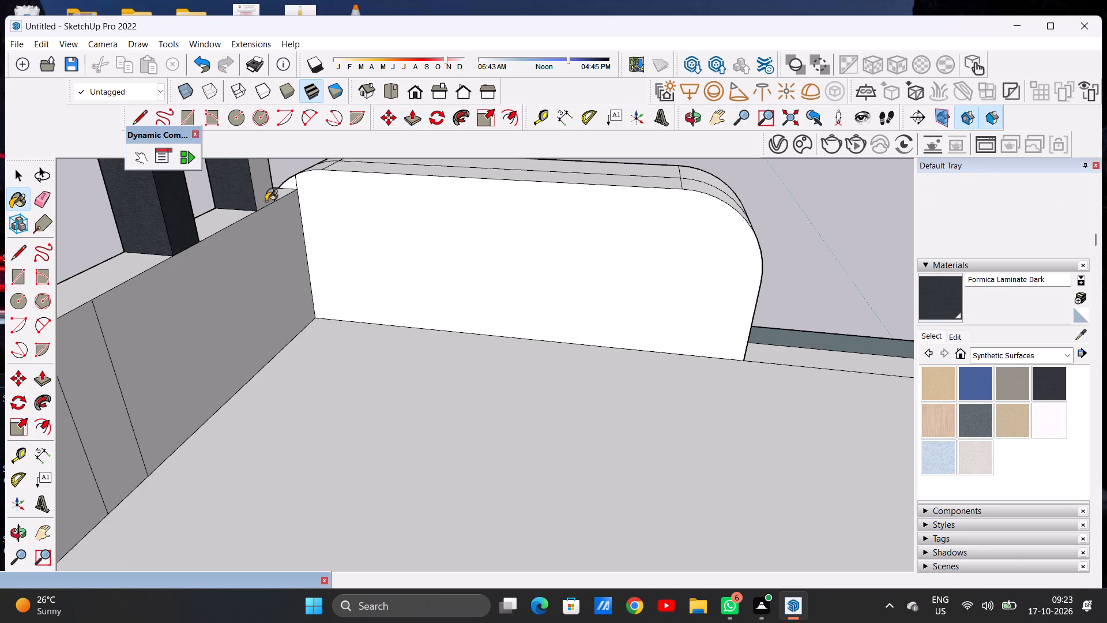
left_click(264, 192)
Paint the curved wall's end faces and the stepped ledge under the canopy's opposite end with Formica Laminate Dark.
scroll(206, 417, "down", 18)
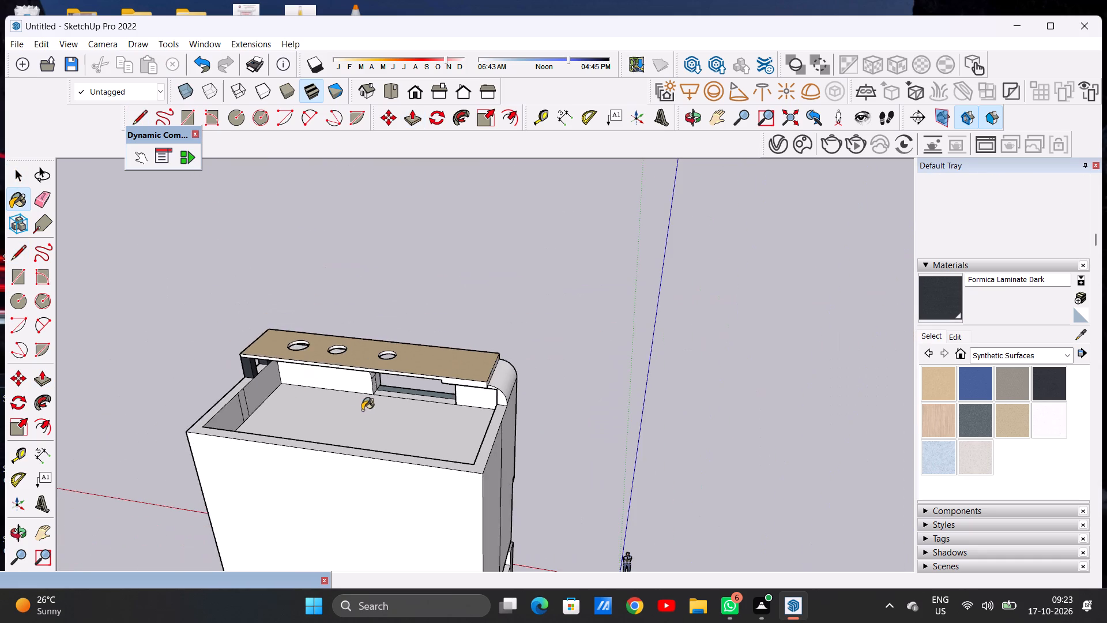
middle_click_drag(369, 412, 594, 358)
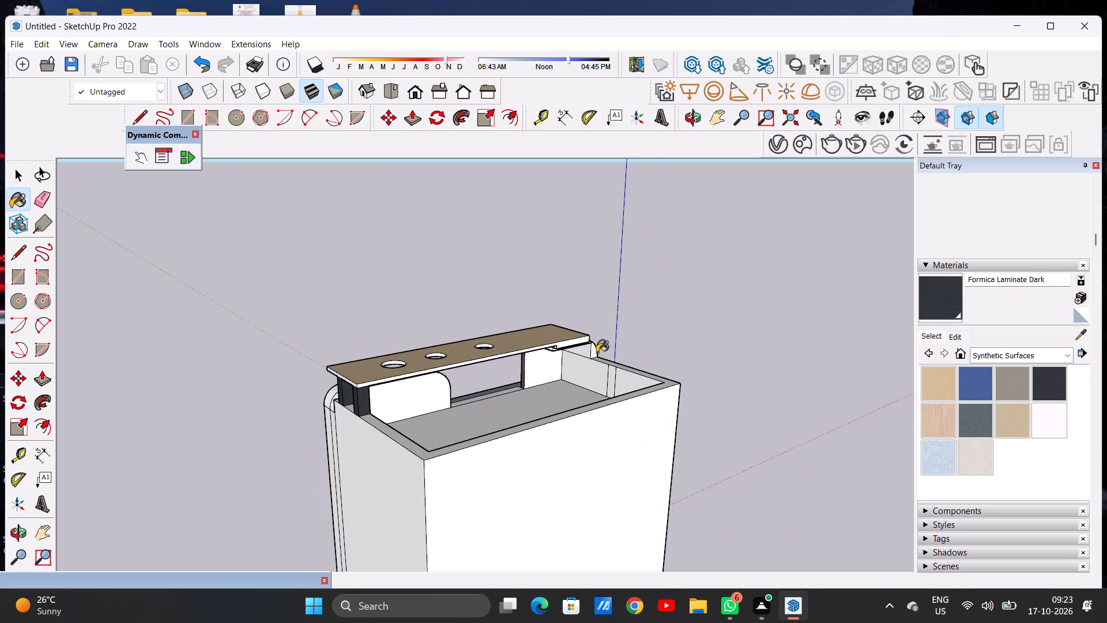
scroll(590, 346, "up", 10)
left_click(596, 354)
left_click(559, 356)
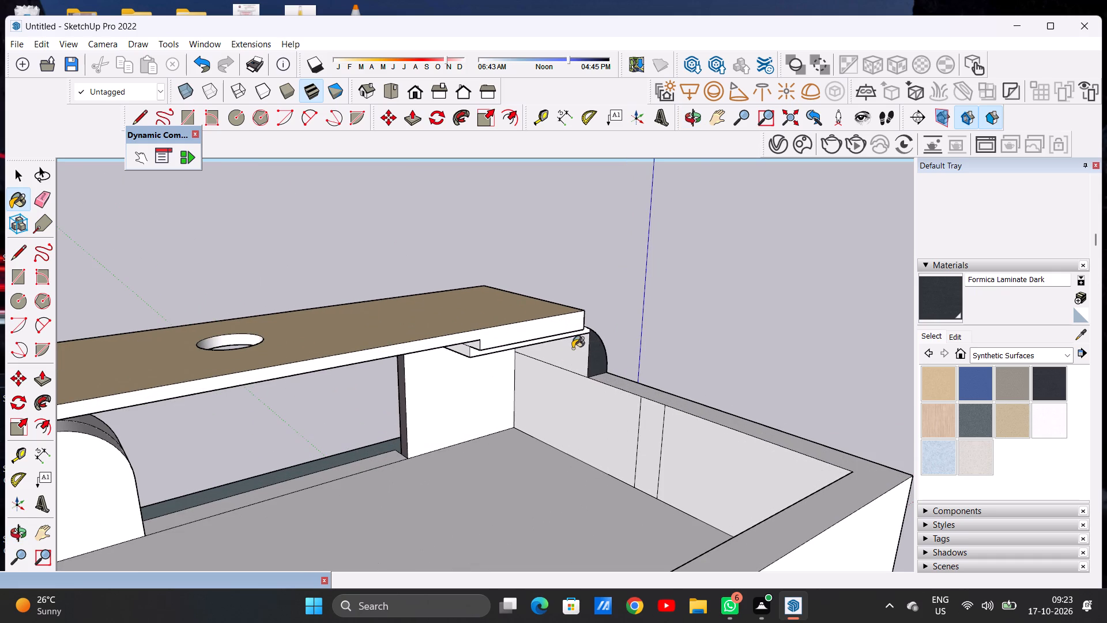
scroll(498, 356, "up", 10)
left_click(405, 340)
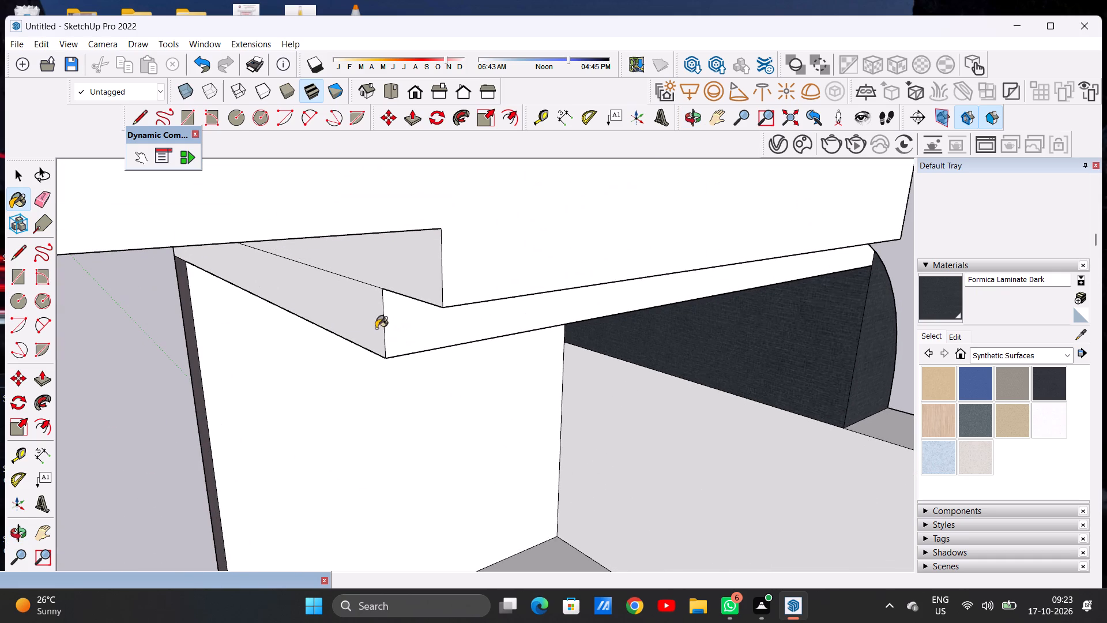
left_click(376, 328)
left_click(423, 283)
scroll(441, 374, "down", 16)
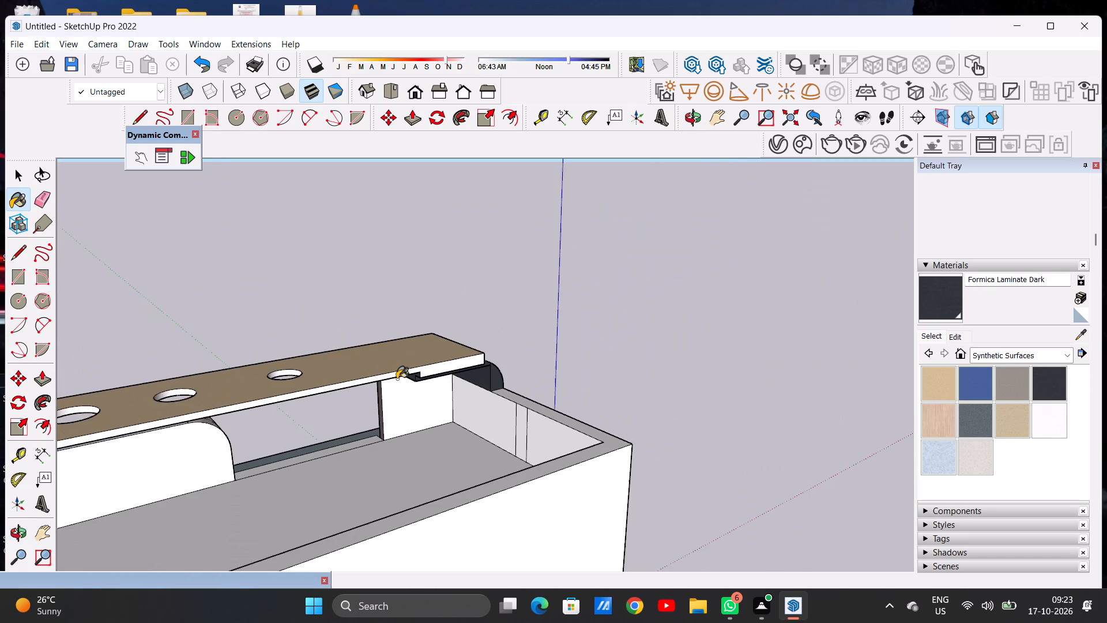
Paint the canopy's terrace-side edge, its end edge and the adjoining curved wall surface with Formica Laminate Dark.
scroll(397, 379, "down", 1)
scroll(423, 371, "up", 6)
left_click(431, 369)
scroll(361, 386, "down", 12)
middle_click_drag(492, 376, 338, 376)
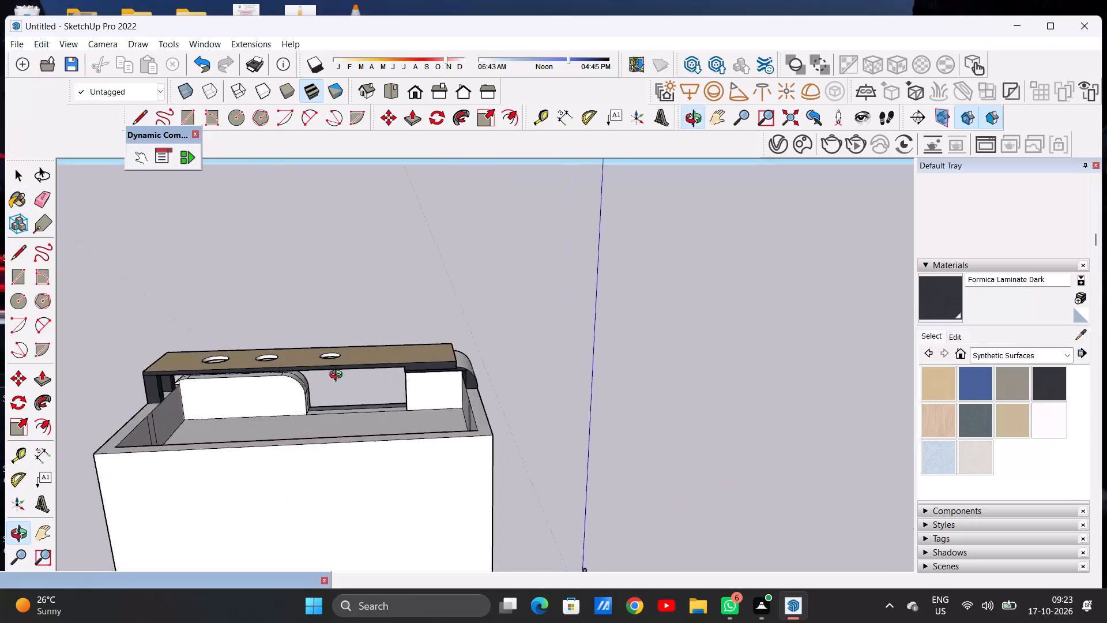
middle_click_drag(338, 376, 112, 392)
scroll(536, 328, "up", 13)
left_click(485, 397)
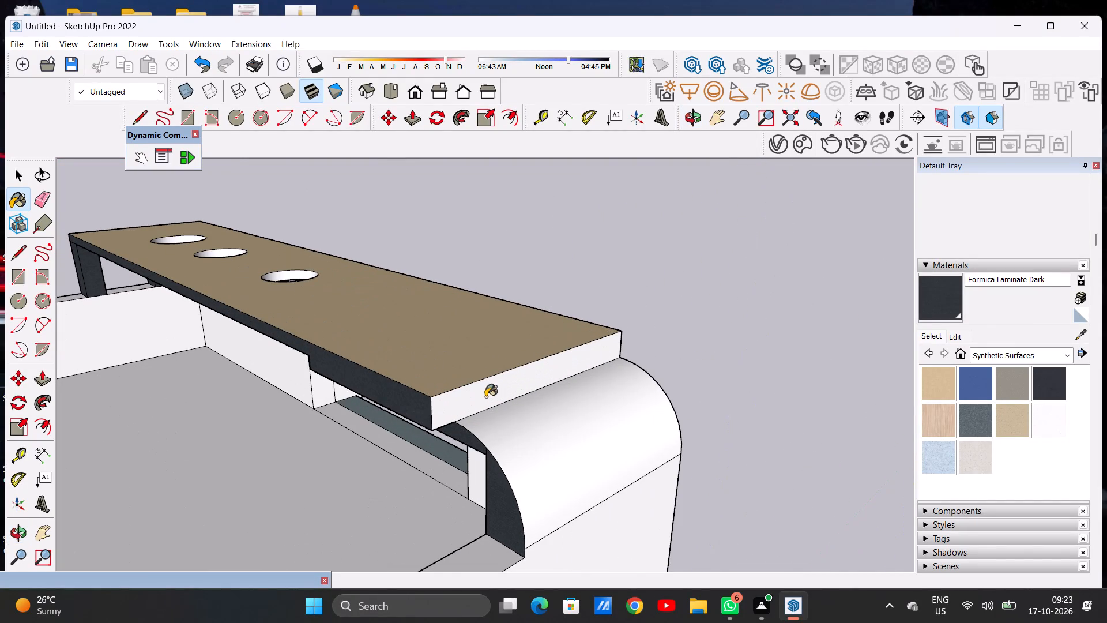
left_click(530, 430)
scroll(293, 393, "down", 13)
Paint the rooftop canopy's long front edge with Formica Beige.
middle_click_drag(501, 416, 56, 407)
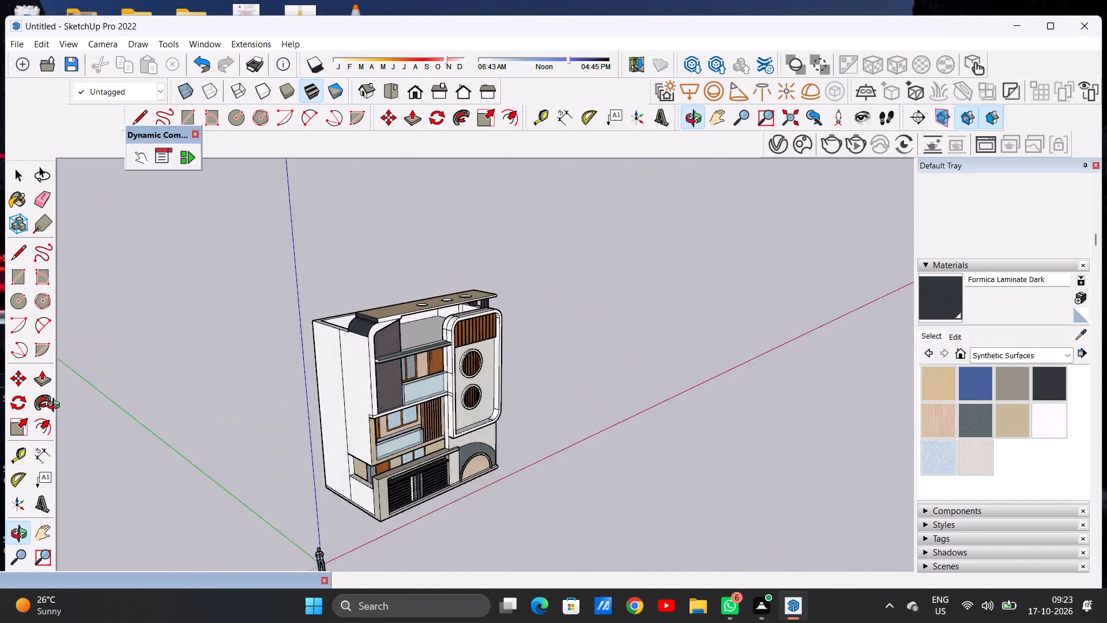
middle_click_drag(56, 407, 0, 407)
scroll(444, 314, "up", 5)
scroll(434, 318, "down", 1)
scroll(430, 320, "up", 8)
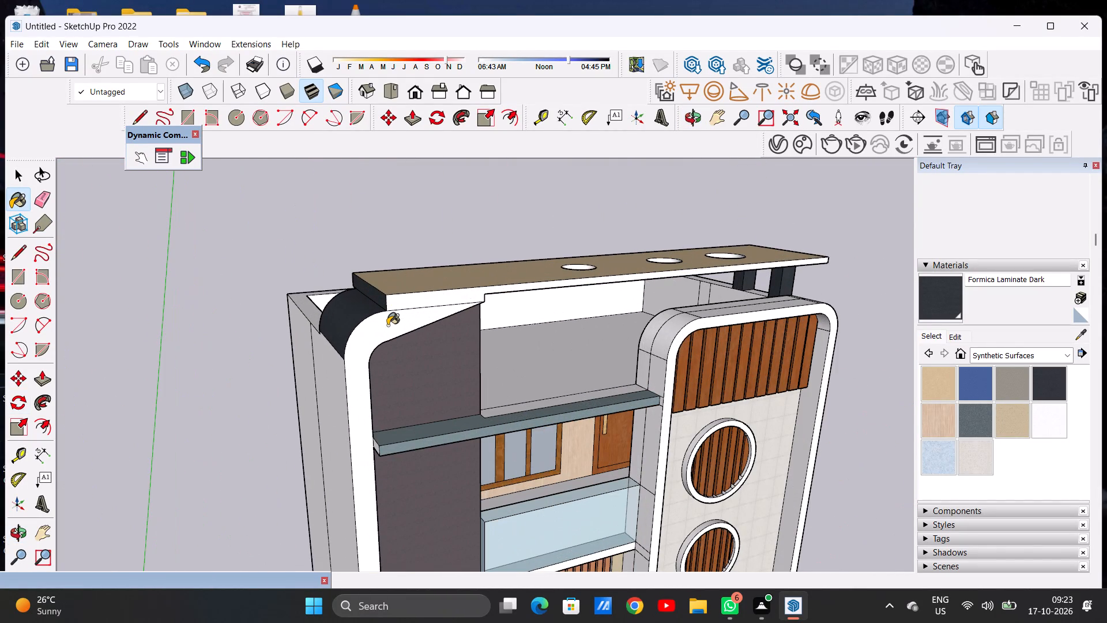
key("space")
scroll(460, 360, "down", 14)
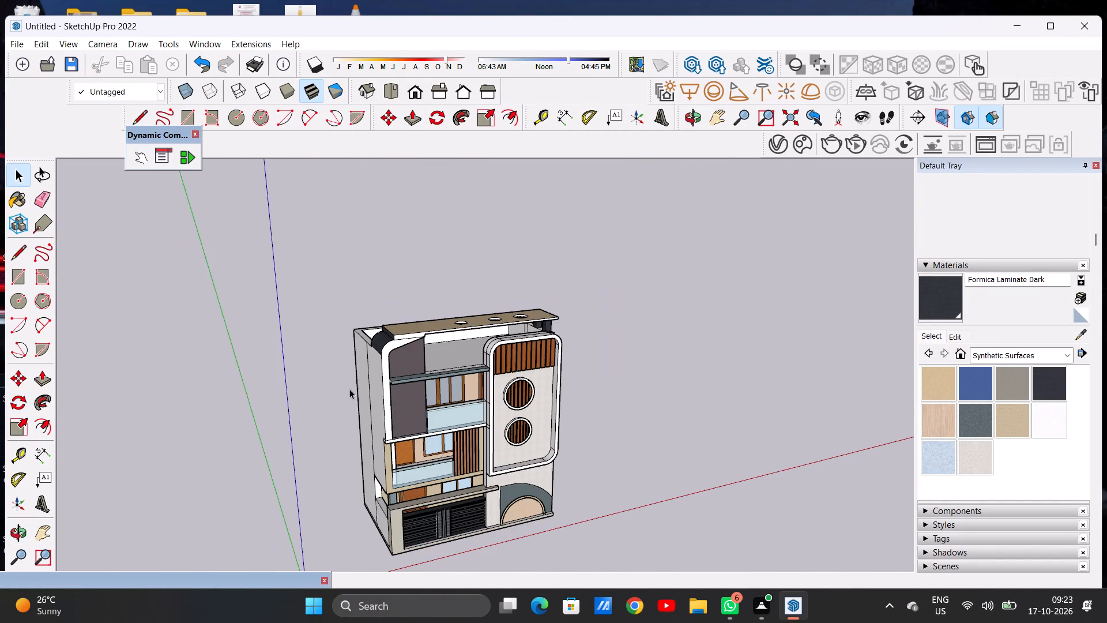
middle_click_drag(534, 354, 438, 334)
scroll(398, 329, "up", 7)
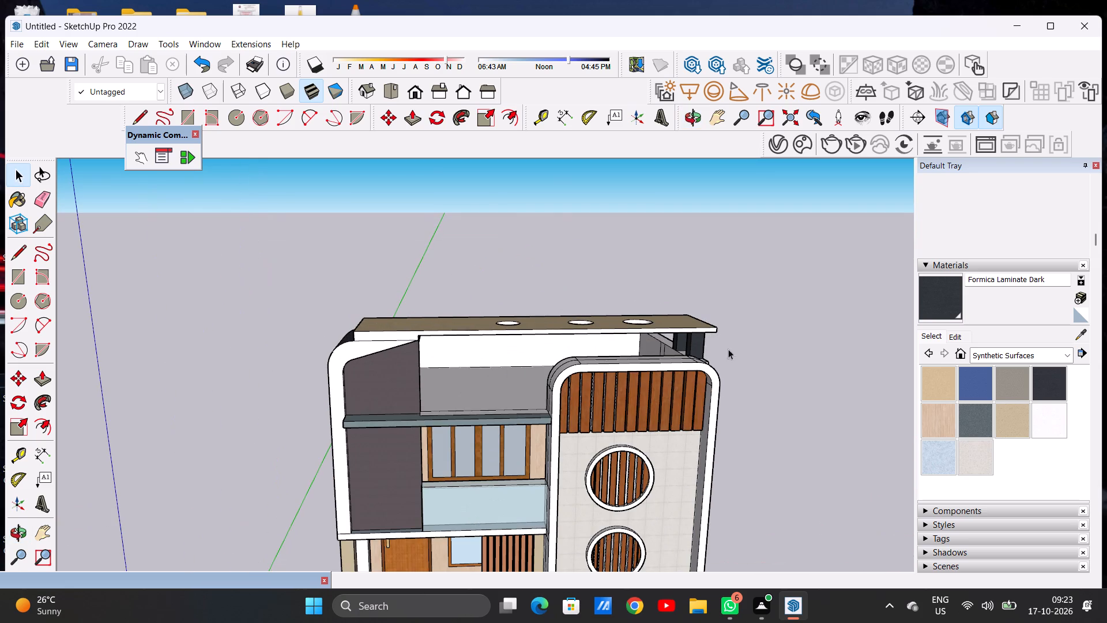
left_click(940, 373)
scroll(416, 341, "up", 1)
scroll(413, 343, "down", 1)
scroll(410, 344, "up", 5)
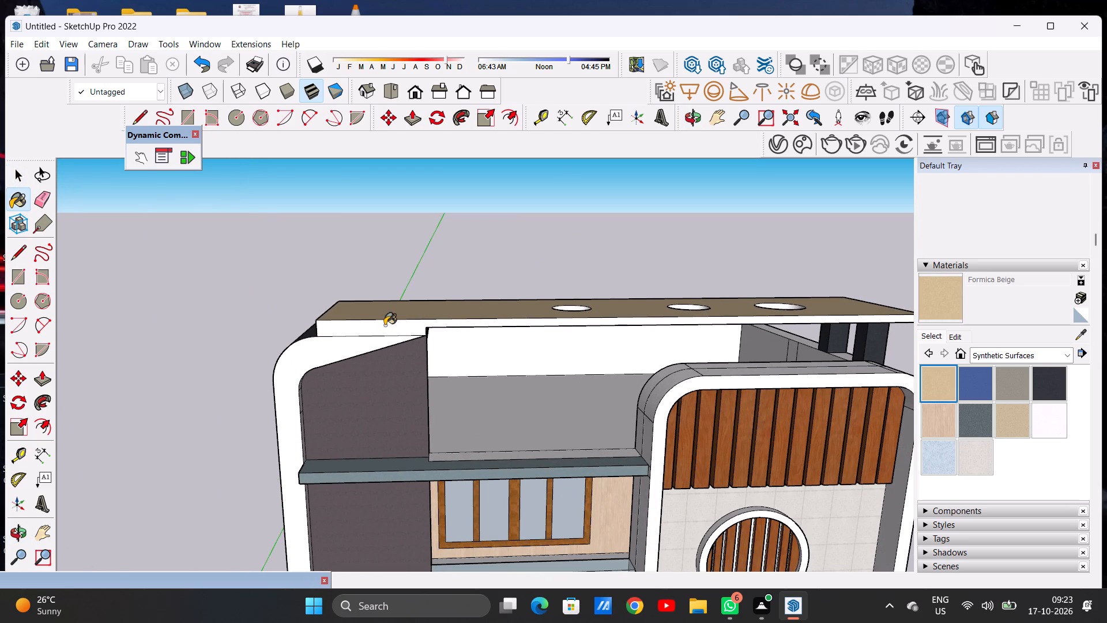
left_click(385, 325)
key("space")
Paint the front face and outer side of the curved frame around the dark-clad balcony wall with Formica Beige.
scroll(428, 351, "down", 8)
scroll(487, 362, "down", 3)
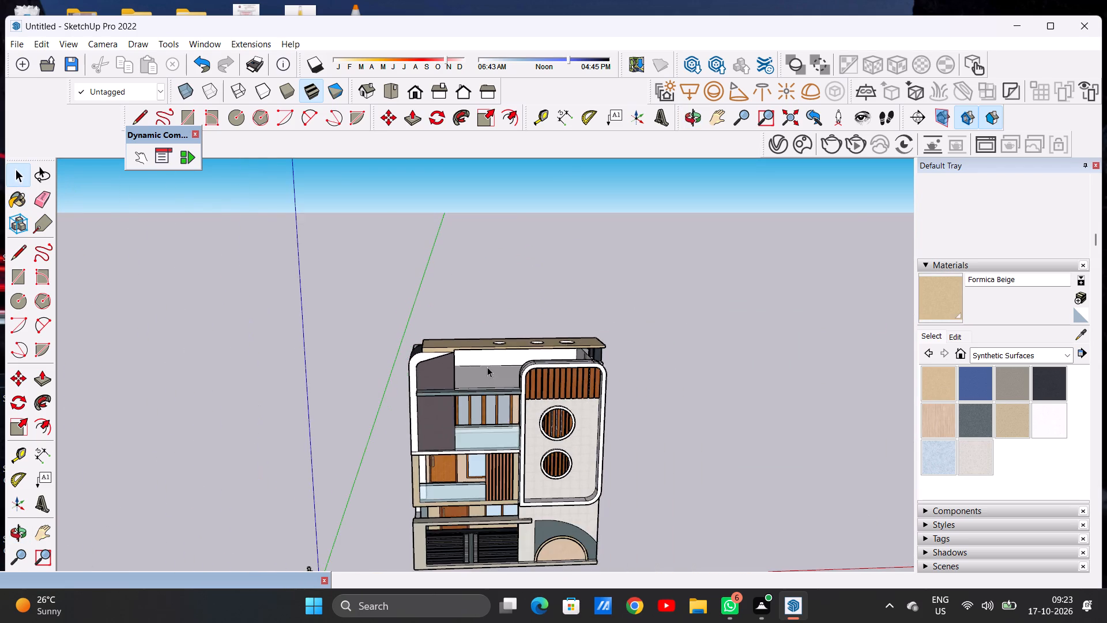
scroll(433, 376, "up", 5)
scroll(438, 361, "down", 7)
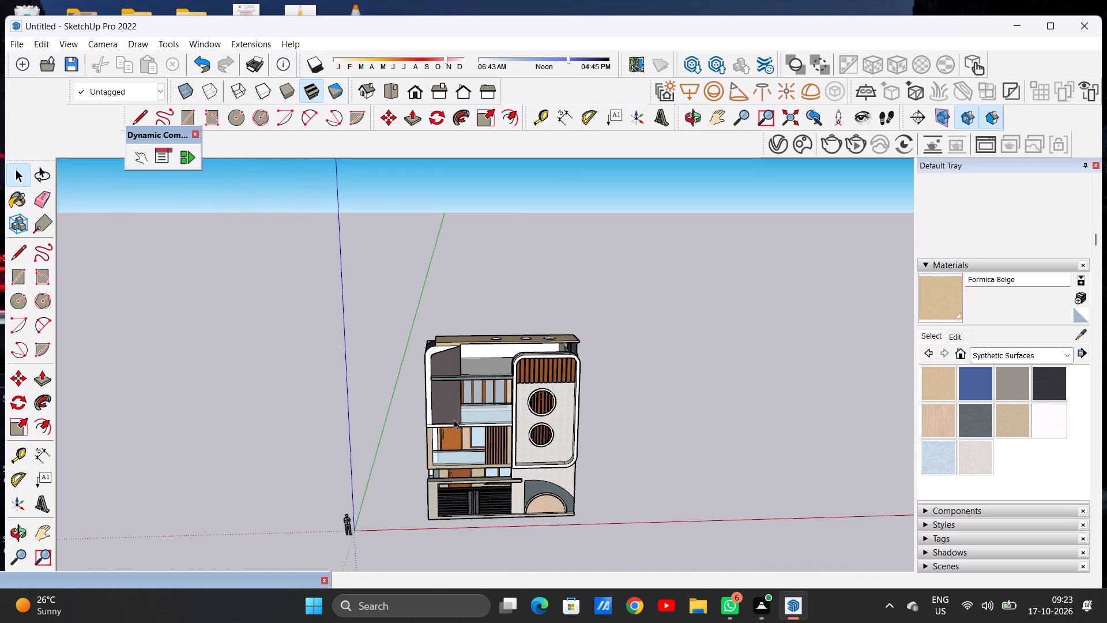
scroll(454, 419, "up", 5)
left_click(1001, 423)
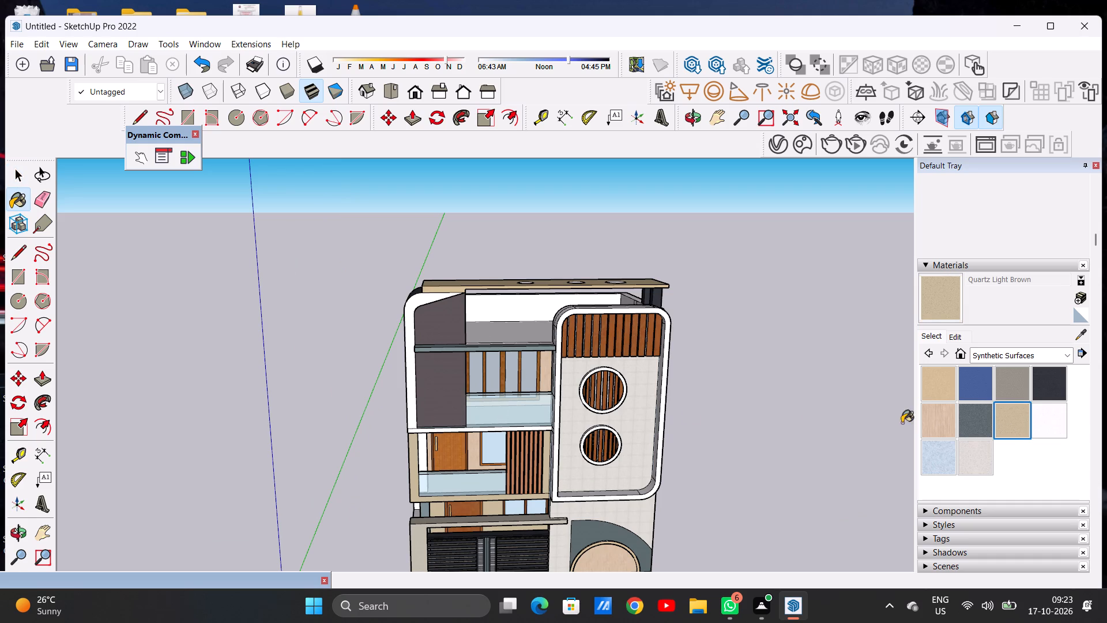
scroll(403, 365, "up", 7)
left_click(943, 386)
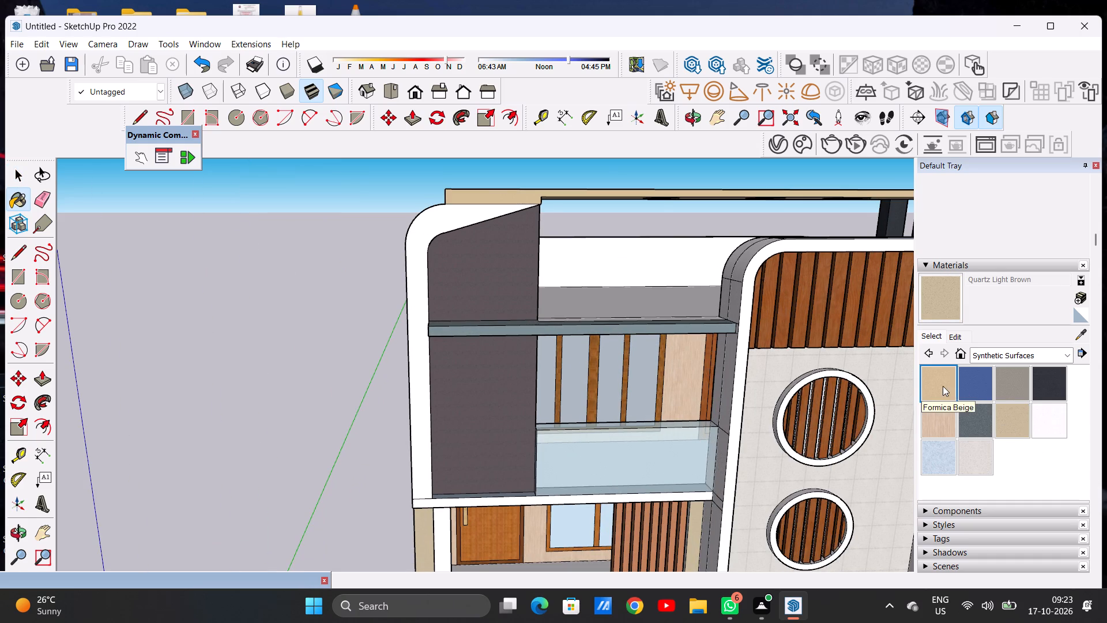
scroll(423, 336, "up", 5)
left_click(419, 335)
scroll(445, 396, "down", 7)
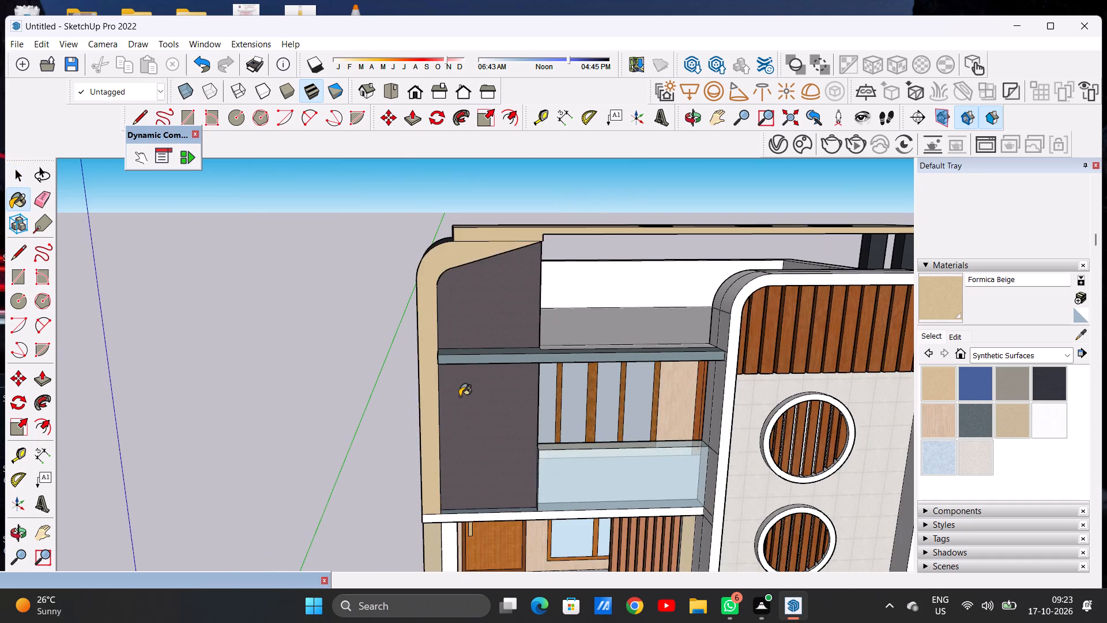
scroll(460, 396, "down", 4)
middle_click_drag(435, 340, 507, 370)
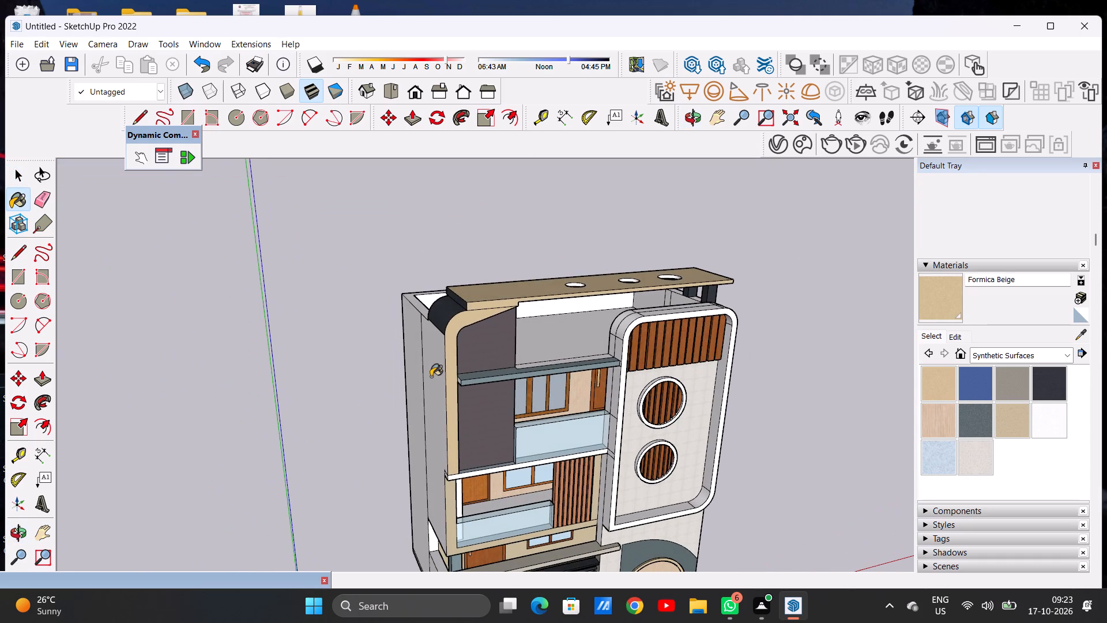
left_click(438, 356)
scroll(437, 396, "down", 6)
middle_click_drag(513, 472, 447, 427)
scroll(469, 437, "up", 7)
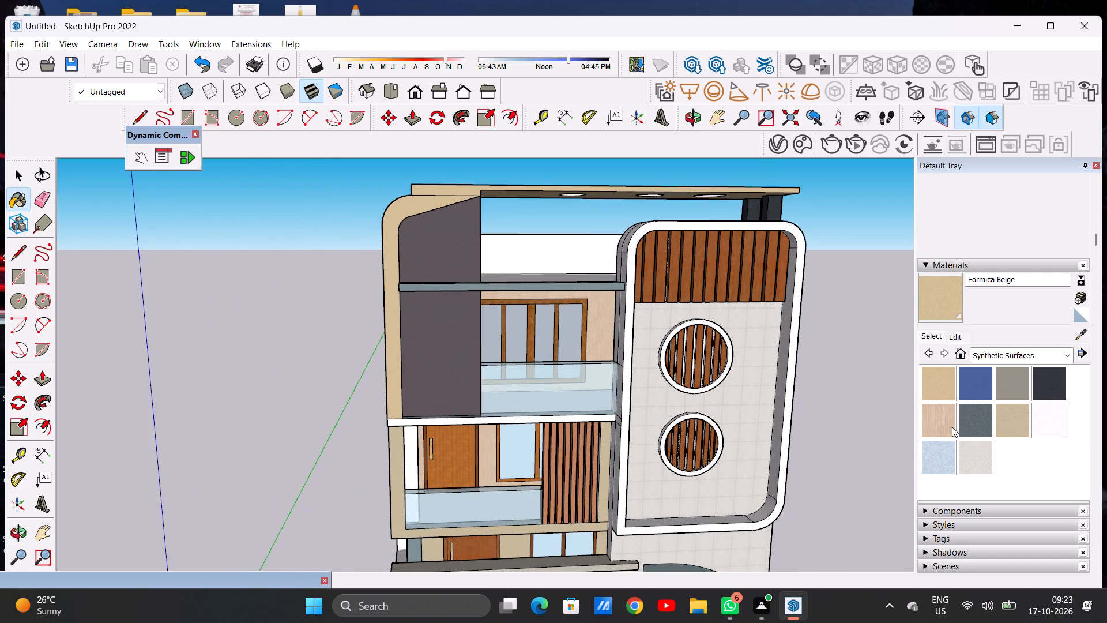
Paint the front edge, top ledge and underside of the second-floor balcony slab with Formica Speckled Grey.
left_click(977, 417)
scroll(424, 419, "up", 7)
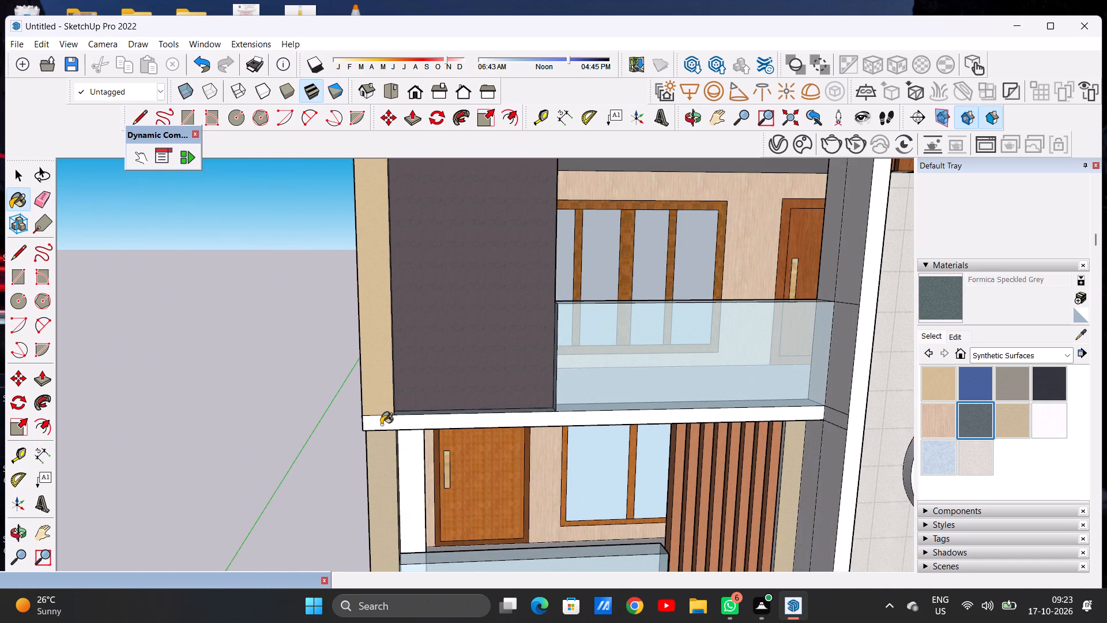
left_click(381, 425)
middle_click_drag(428, 405, 429, 477)
scroll(567, 452, "up", 6)
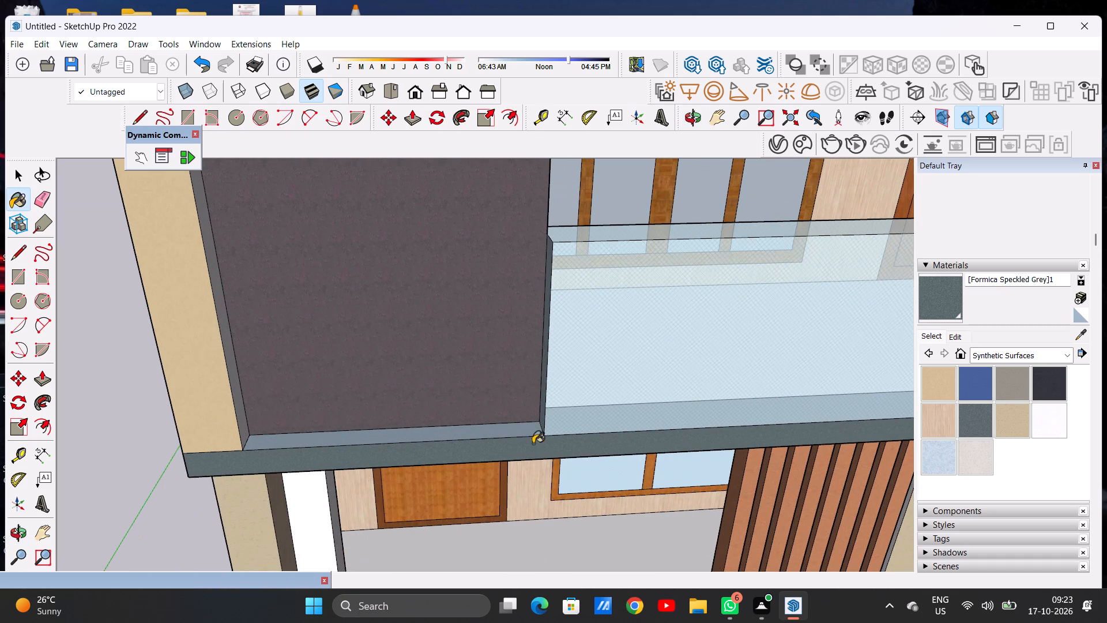
left_click(514, 431)
scroll(470, 430, "down", 8)
middle_click_drag(477, 445, 473, 287)
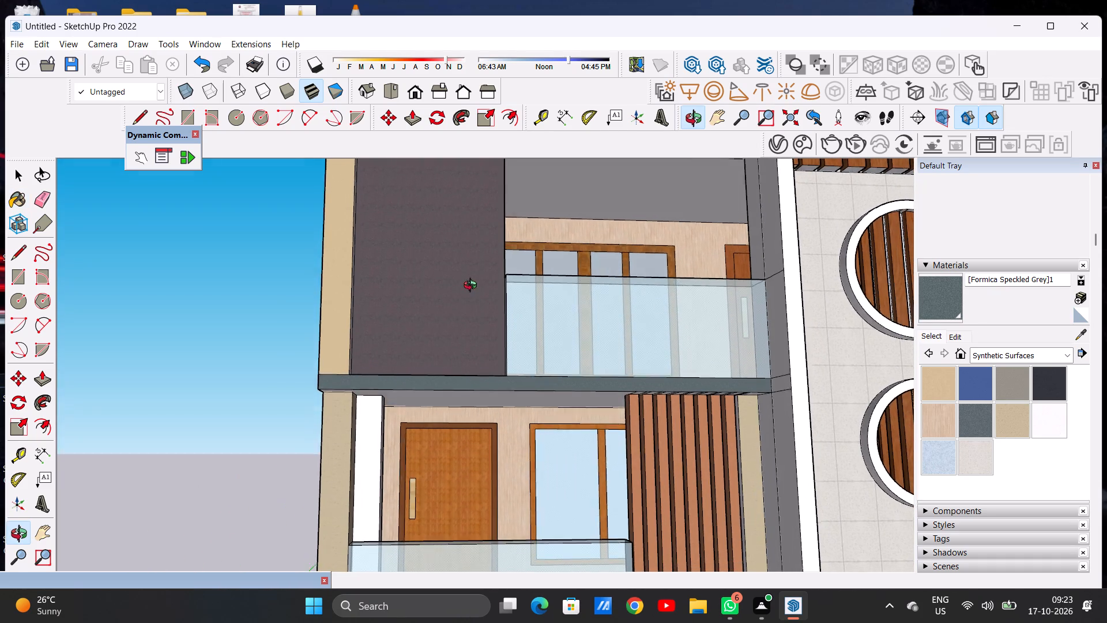
middle_click_drag(473, 287, 473, 284)
scroll(424, 394, "up", 6)
left_click(423, 393)
scroll(431, 477, "down", 9)
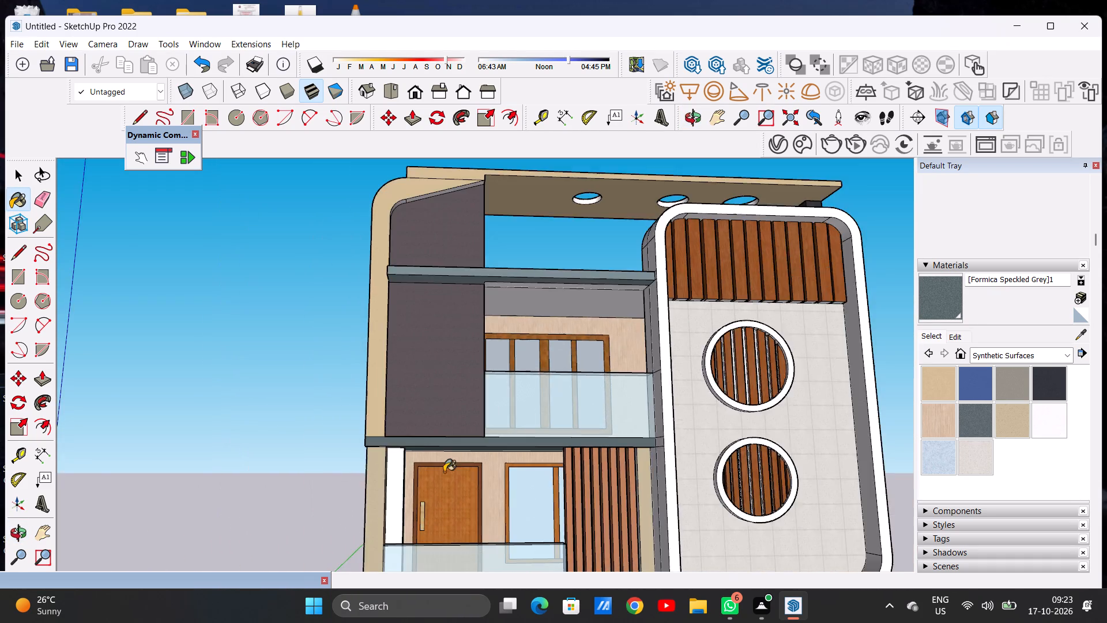
Paint the first-floor balcony's rear wall around the door and window with Formica Beige, undoing the extra fill on the column.
scroll(520, 419, "down", 9)
middle_click_drag(537, 485, 419, 521)
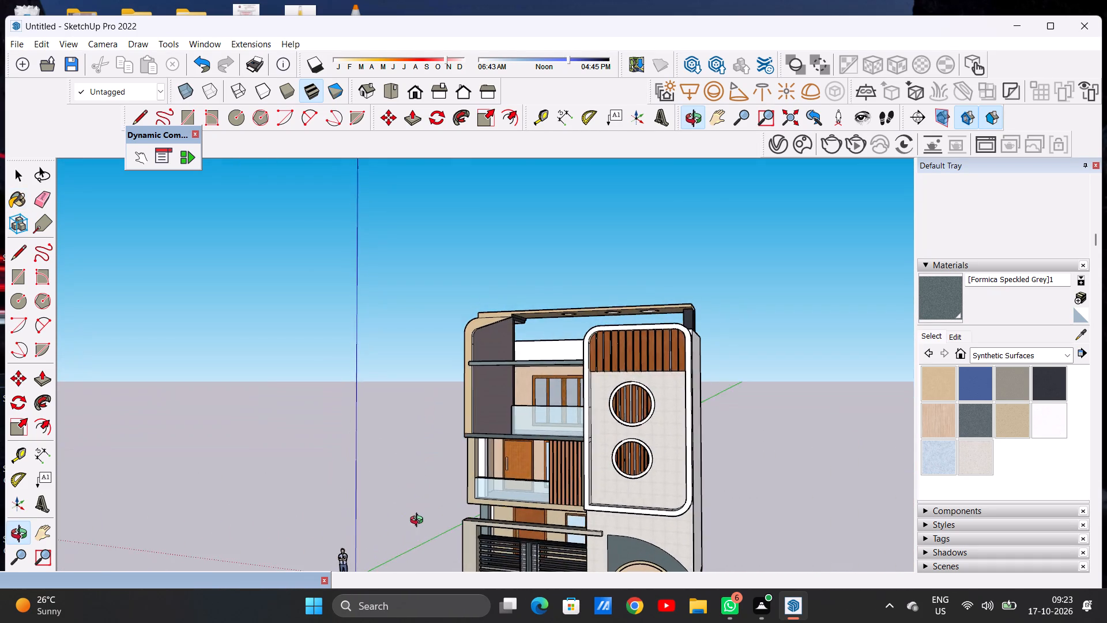
middle_click_drag(419, 521, 527, 554)
left_click(927, 381)
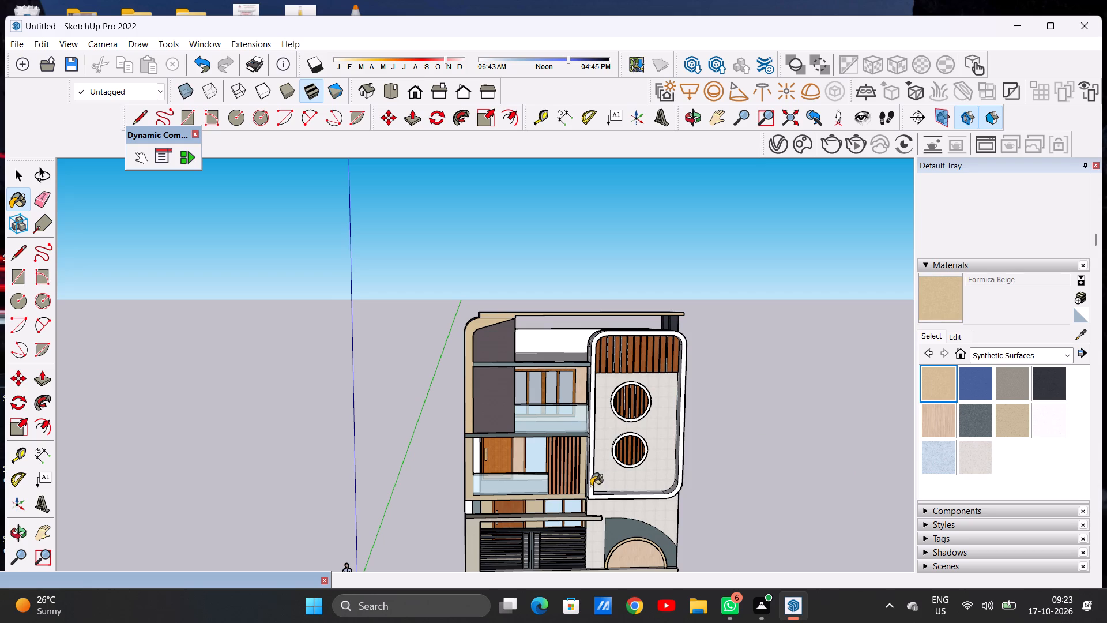
scroll(522, 479, "up", 7)
scroll(472, 449, "up", 5)
left_click(430, 430)
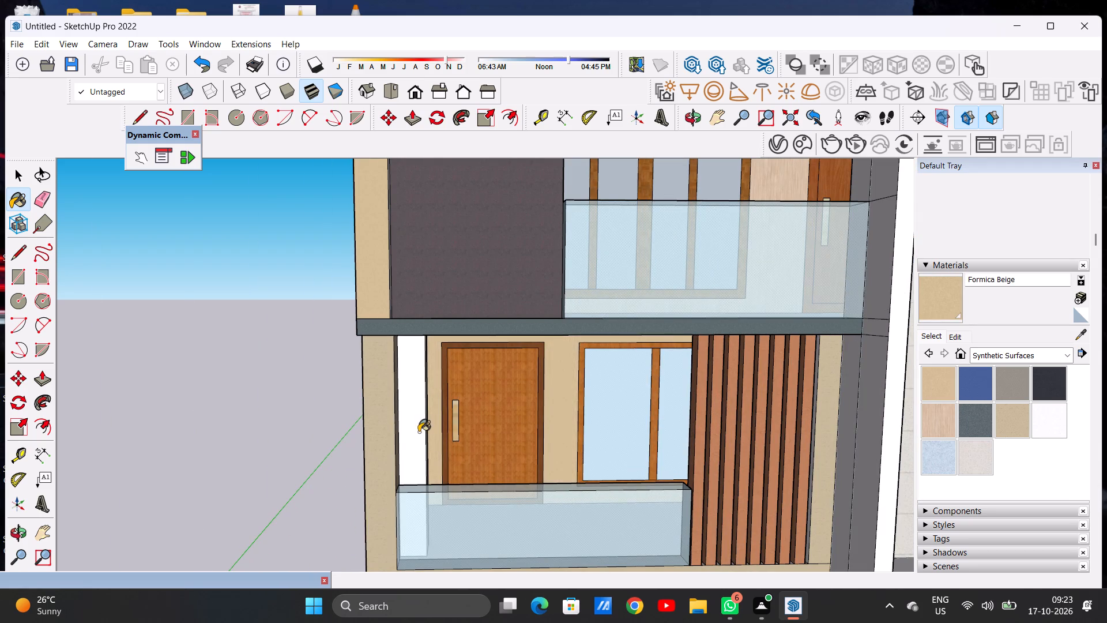
left_click(419, 432)
key("ctrl+z")
Paint the narrow column beside the first-floor balcony door, including its side faces, with Formica Beige.
scroll(417, 429, "up", 4)
left_click(417, 426)
middle_click_drag(490, 429, 387, 469)
scroll(394, 433, "up", 2)
scroll(394, 433, "down", 1)
scroll(394, 433, "up", 2)
left_click(389, 431)
middle_click_drag(446, 438, 370, 441)
scroll(413, 392, "up", 4)
middle_click_drag(426, 393, 240, 395)
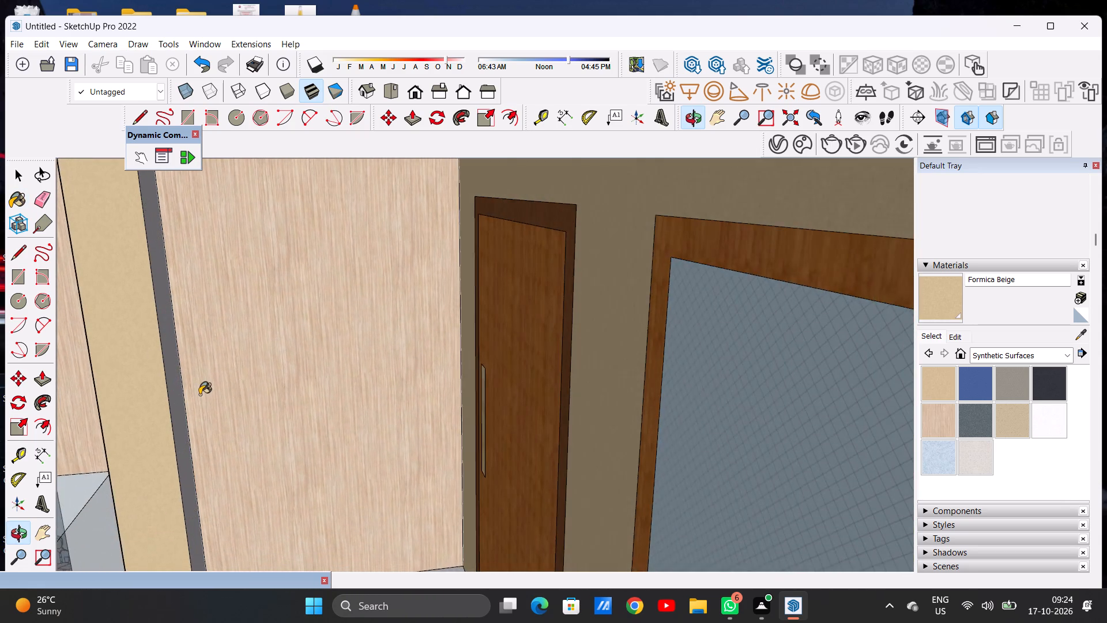
scroll(198, 394, "up", 4)
left_click(170, 396)
middle_click_drag(227, 397, 579, 380)
scroll(462, 426, "down", 4)
scroll(462, 426, "up", 1)
scroll(462, 426, "down", 20)
scroll(462, 426, "down", 11)
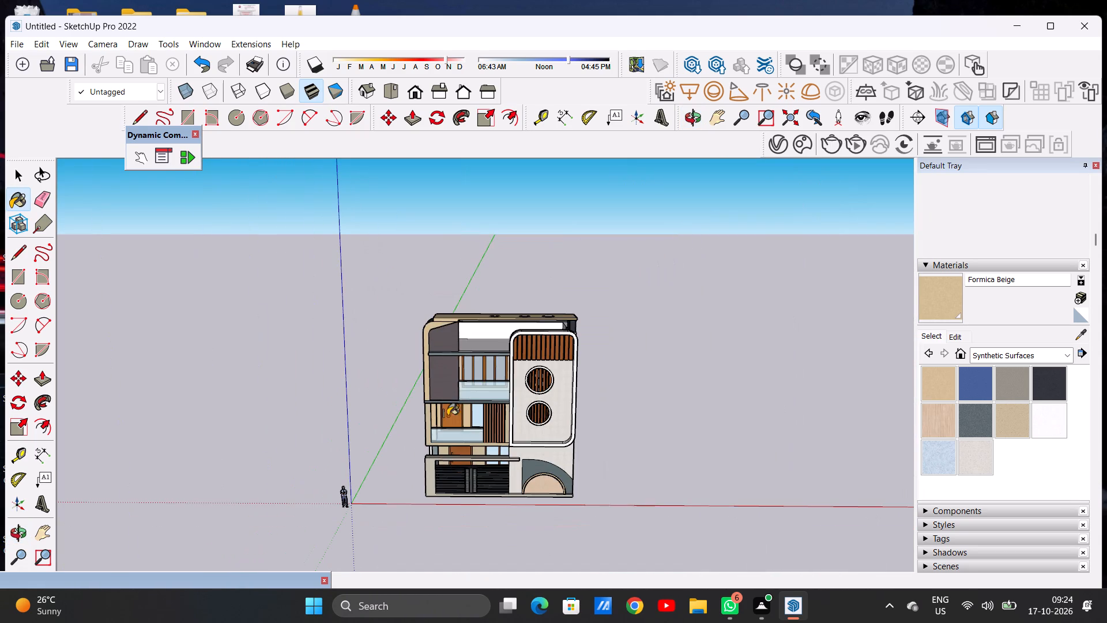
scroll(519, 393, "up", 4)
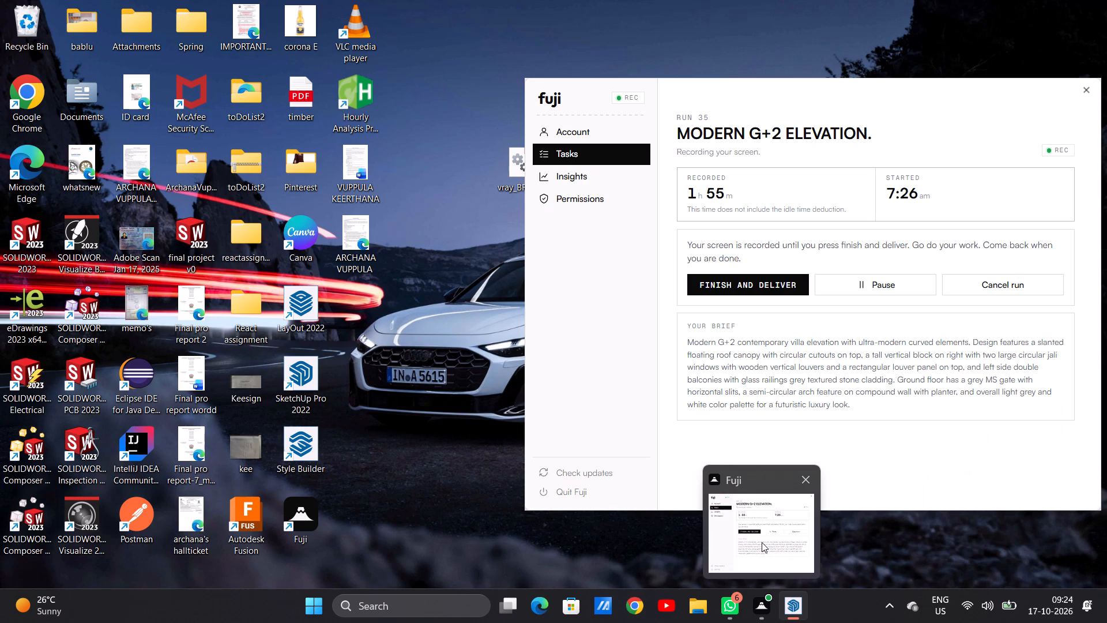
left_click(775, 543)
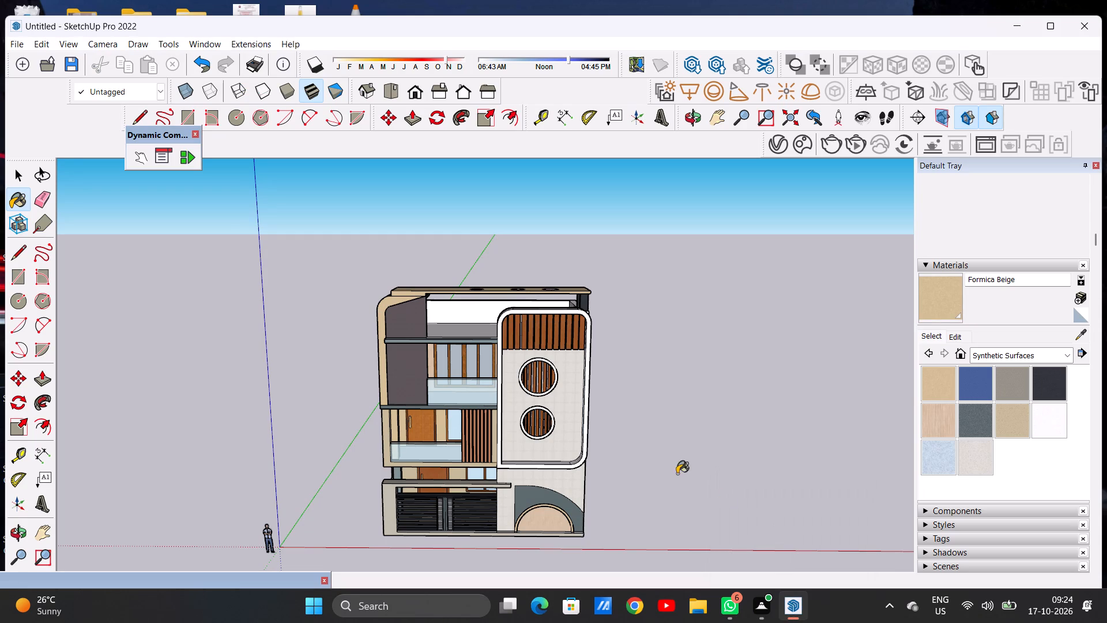
Paint the curved frame's inner faces above the projecting top-floor slab, including the sloped top, with Formica Beige.
scroll(522, 427, "up", 6)
middle_click_drag(631, 377, 301, 411)
scroll(400, 253, "up", 7)
scroll(416, 288, "down", 7)
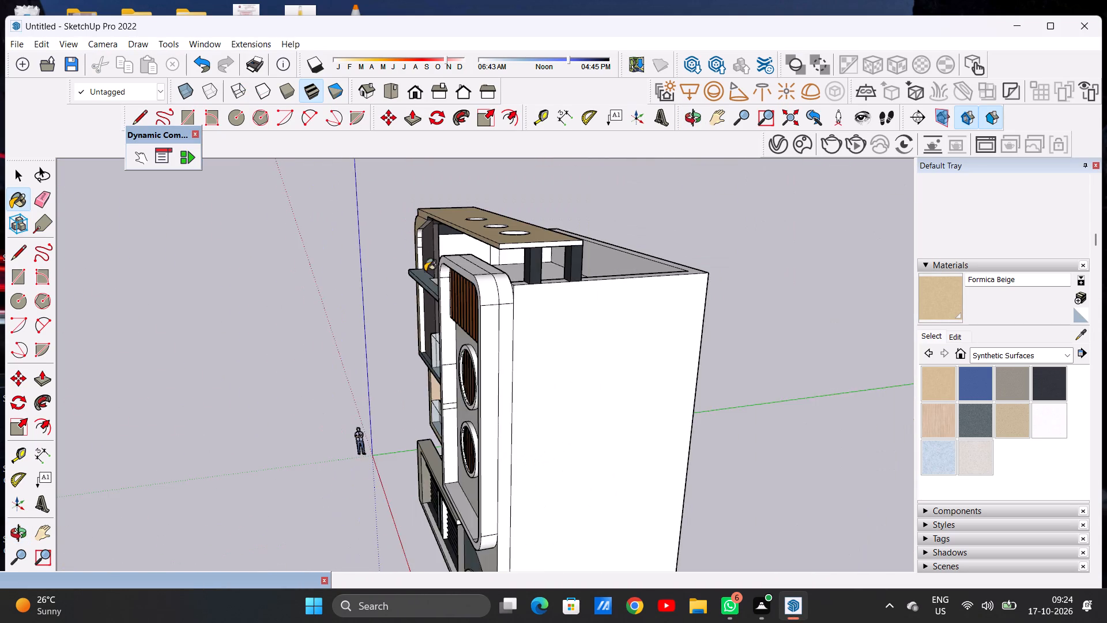
scroll(430, 232, "up", 19)
left_click(401, 222)
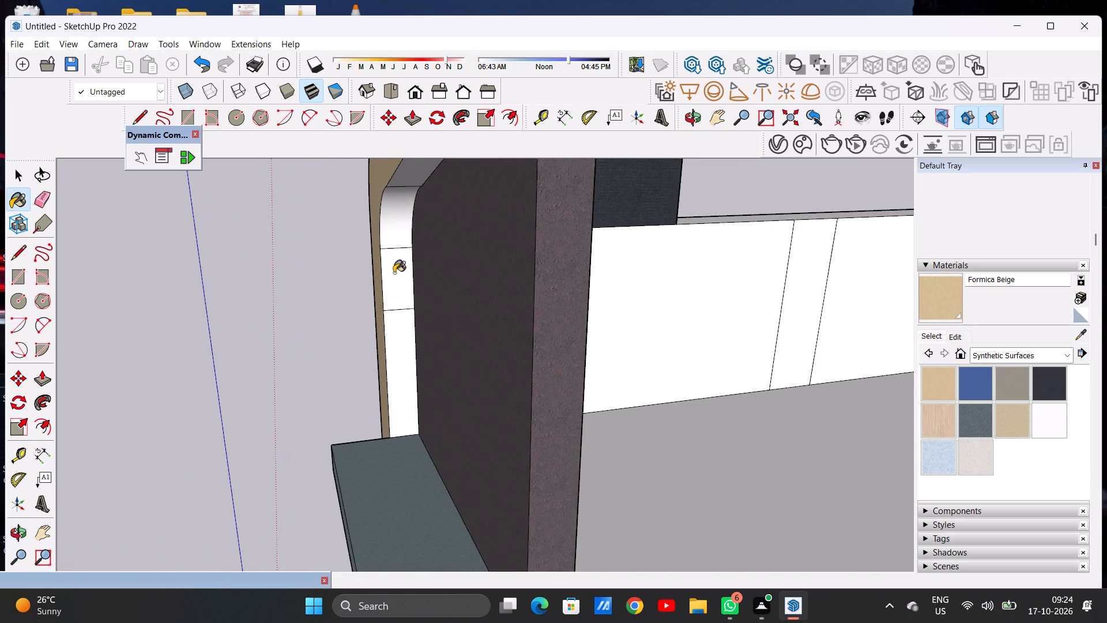
left_click(394, 273)
left_click(411, 185)
left_click(409, 372)
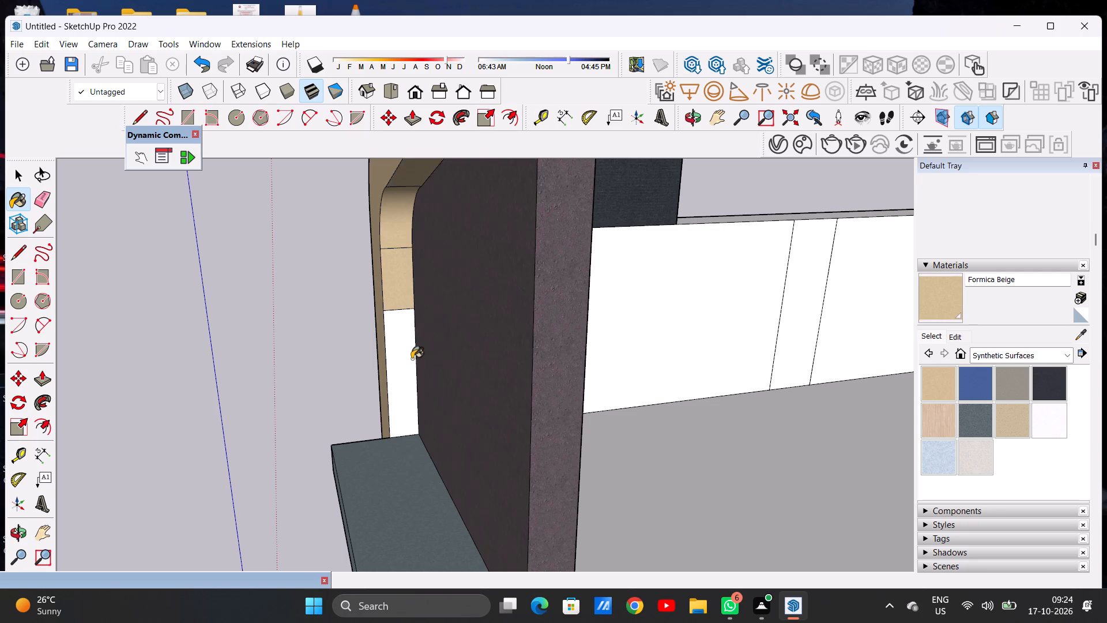
Paint the curved frame's front face with 0036_BurlyWood from the Colors-Named collection.
scroll(418, 325, "down", 15)
middle_click_drag(362, 374, 540, 368)
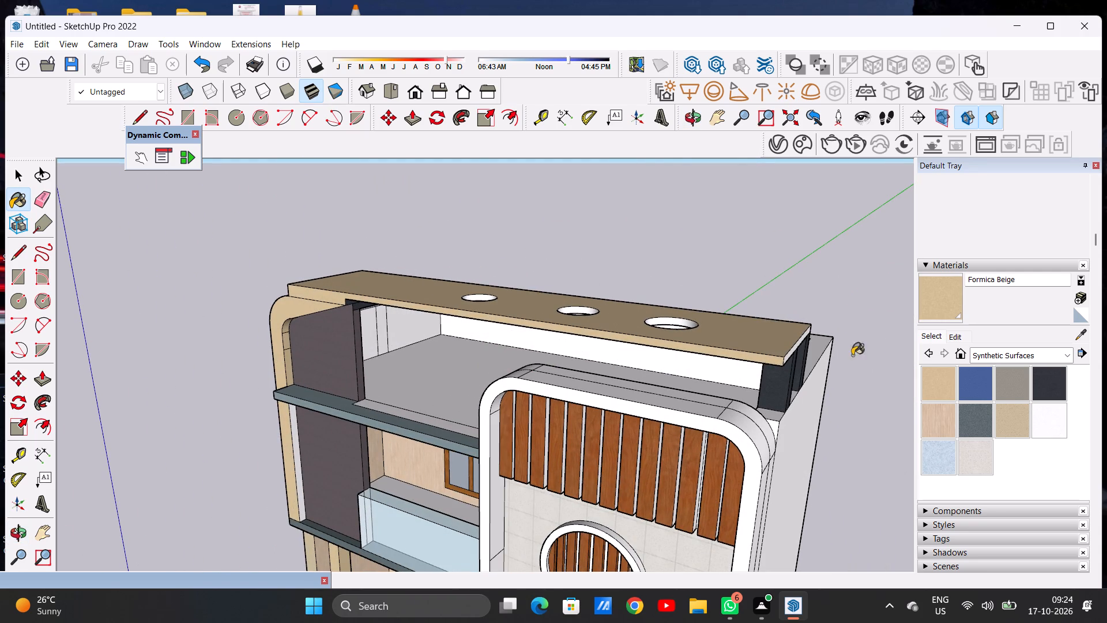
left_click(986, 356)
left_click(997, 419)
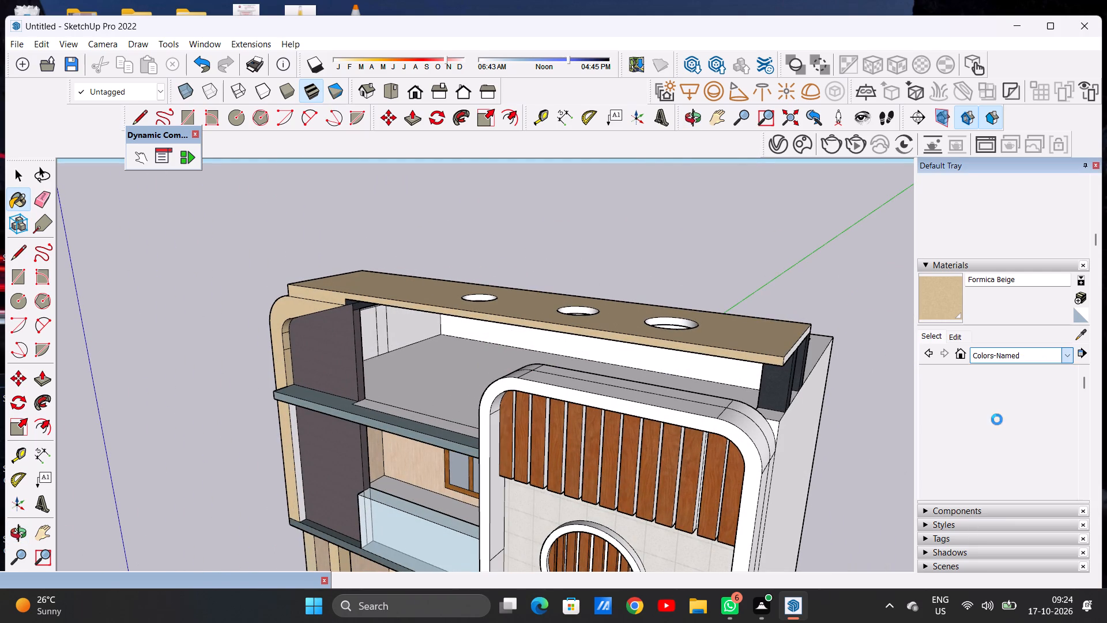
scroll(1007, 422, "down", 5)
scroll(1014, 409, "up", 1)
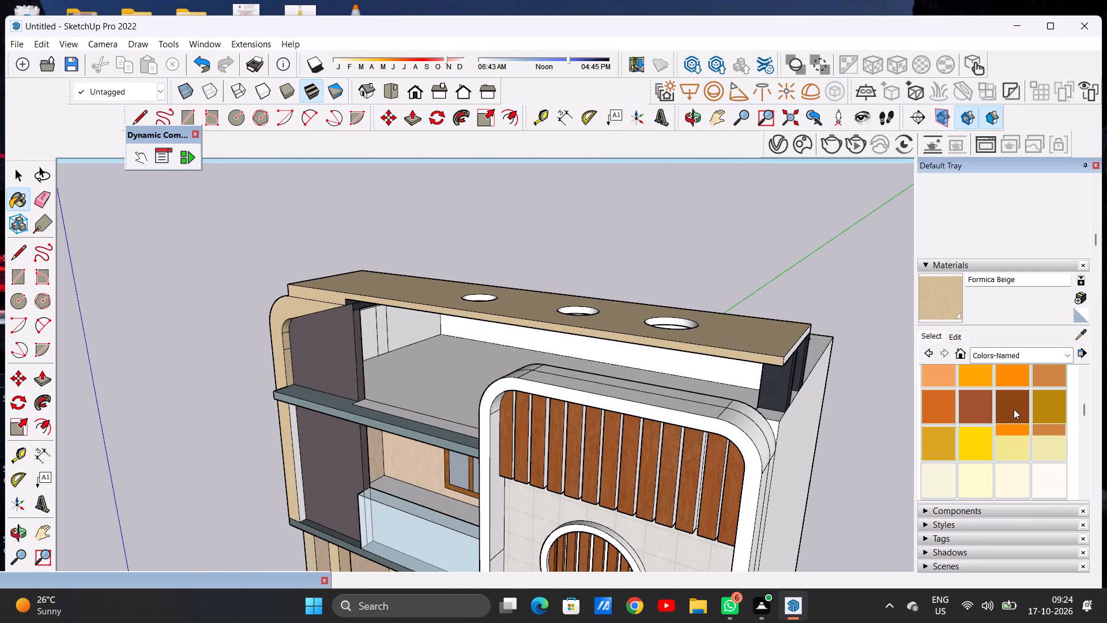
left_click(1044, 399)
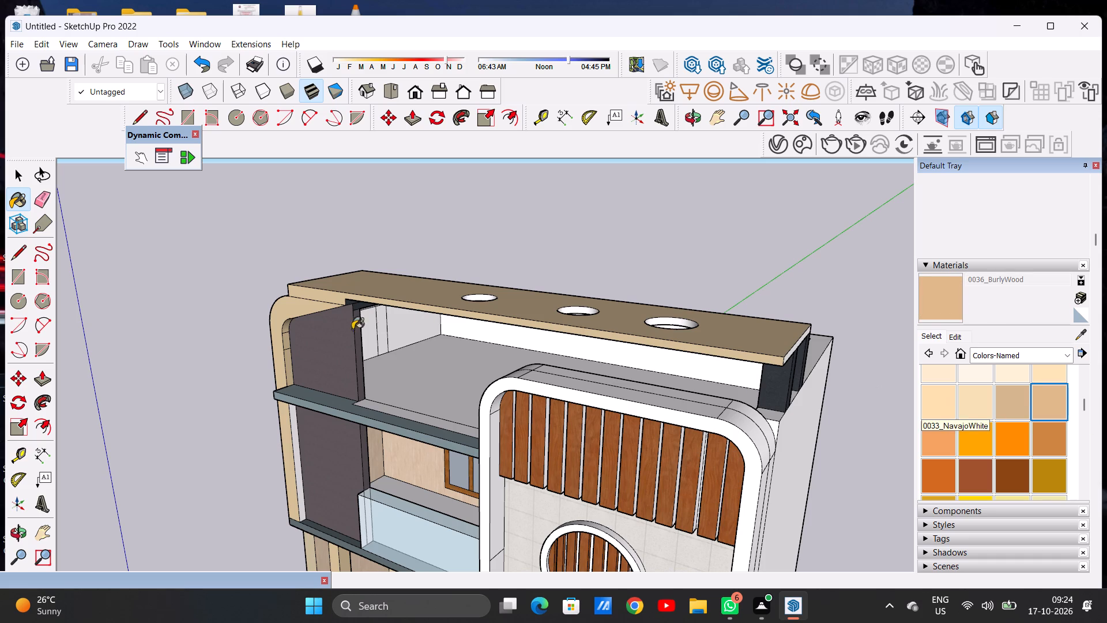
scroll(274, 328, "up", 6)
left_click(314, 306)
scroll(315, 306, "down", 6)
scroll(304, 342, "up", 9)
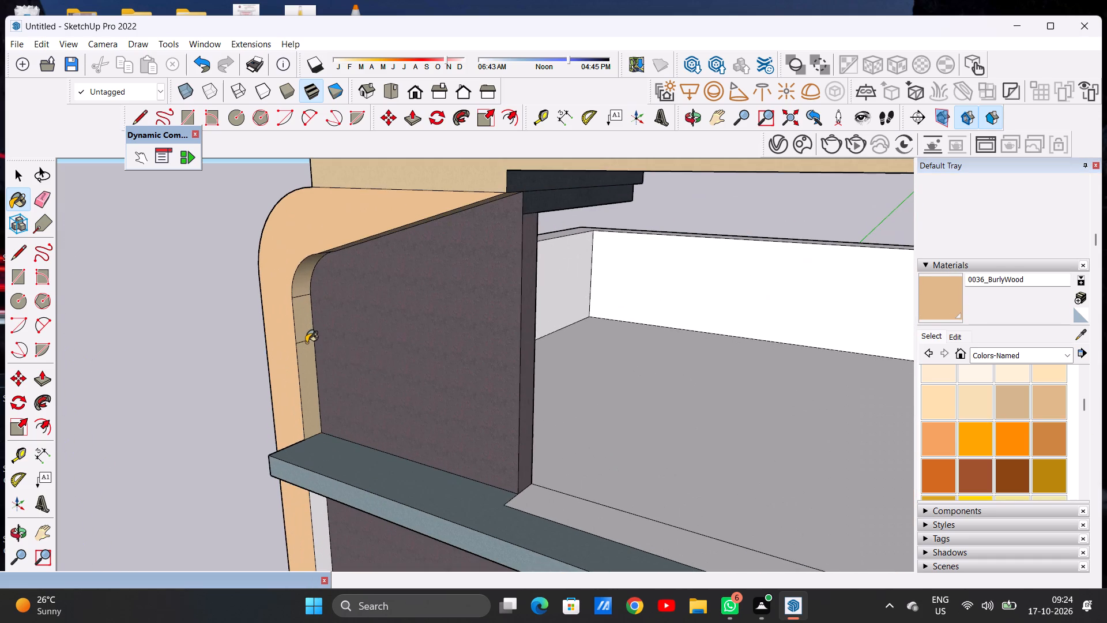
Paint the curved frame's front face and its inner faces above the projecting top-floor slab with 0035_Tan from Colors-Named.
left_click(1014, 404)
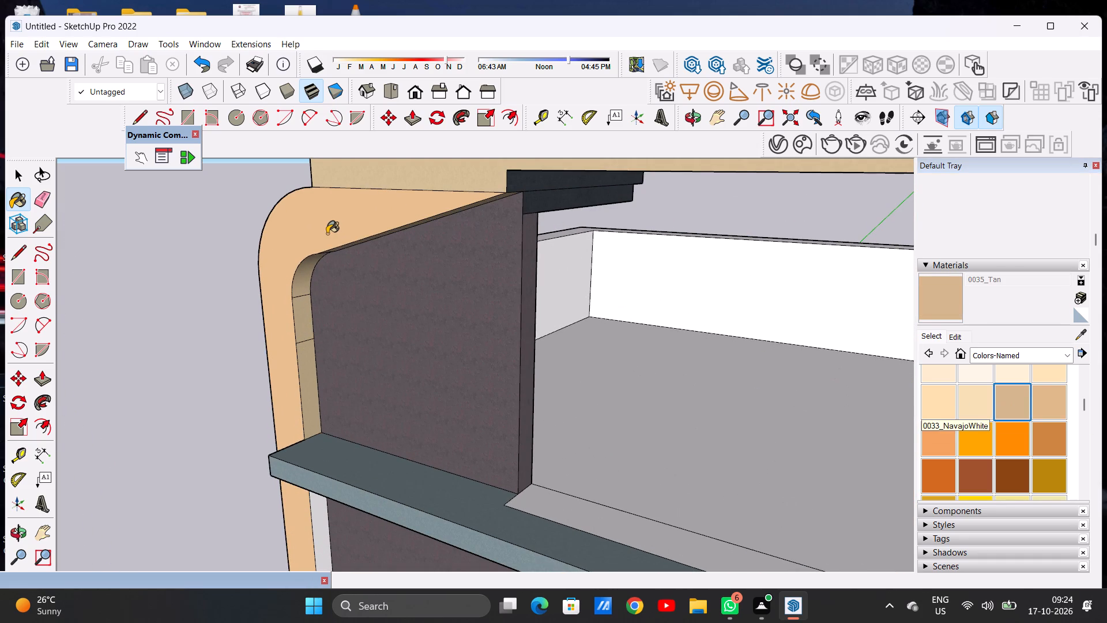
left_click(327, 234)
left_click(300, 292)
left_click(300, 314)
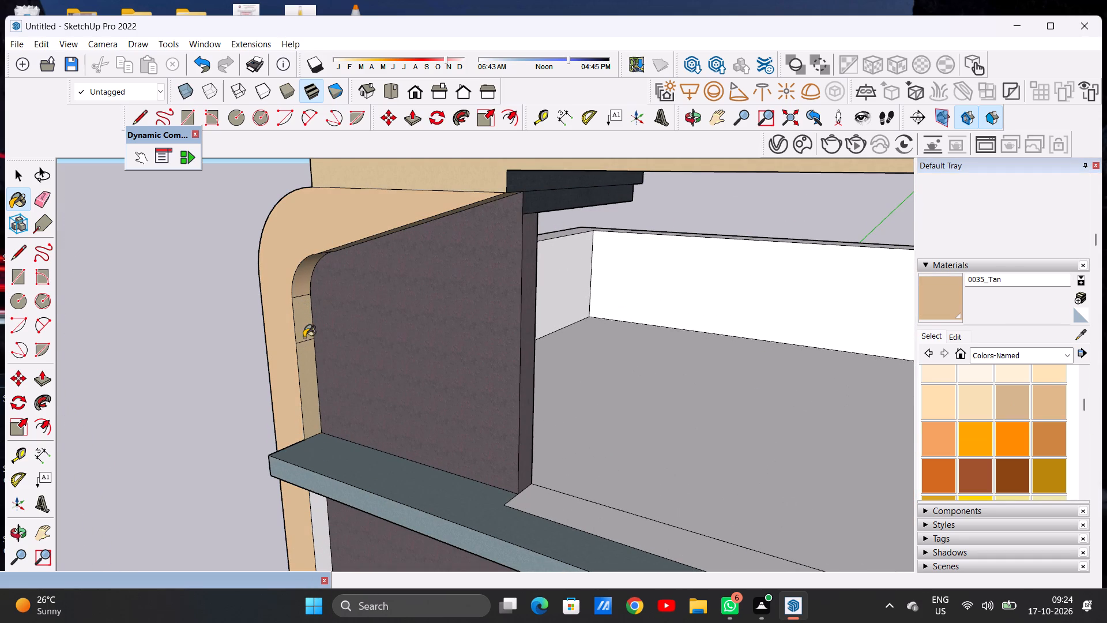
left_click(310, 367)
Paint the curved frame's narrow inner side face below the projecting top-floor slab with 0035_Tan.
scroll(312, 328, "down", 11)
scroll(330, 298, "up", 1)
scroll(330, 298, "down", 5)
middle_click_drag(298, 369, 392, 352)
scroll(287, 414, "up", 6)
left_click(278, 411)
middle_click_drag(307, 390, 244, 404)
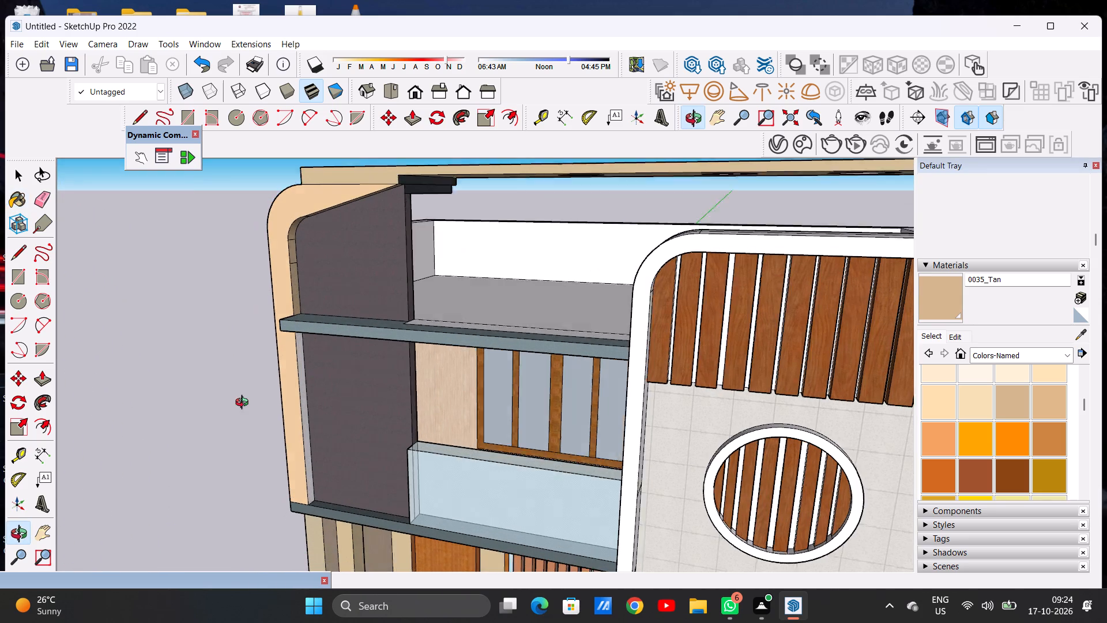
middle_click_drag(244, 404, 243, 404)
scroll(307, 344, "up", 7)
left_click(319, 317)
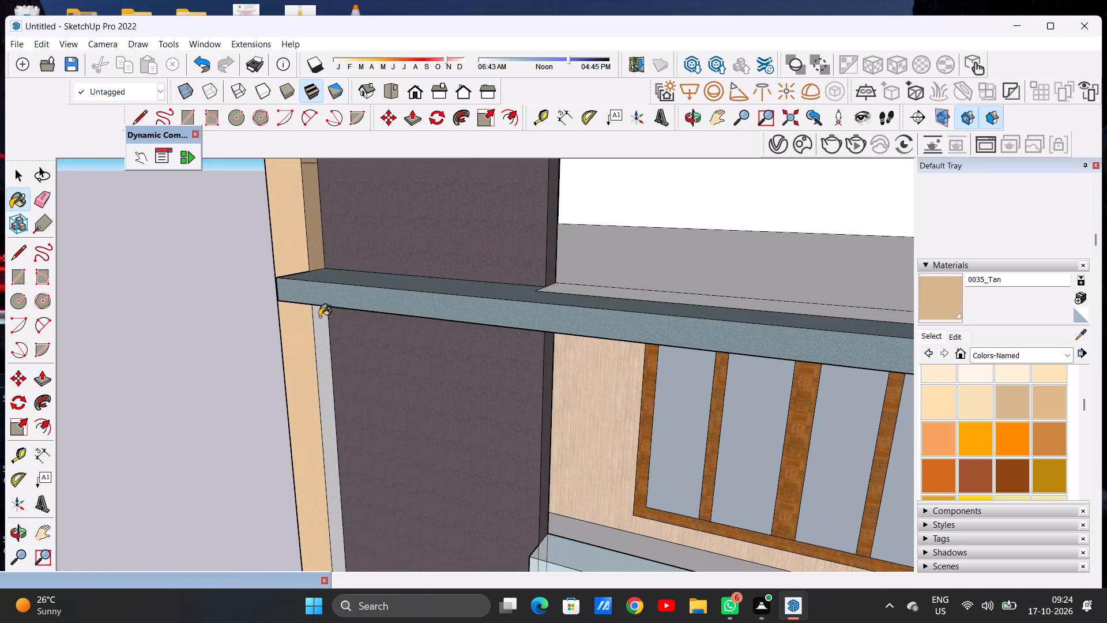
Paint the curved frame's sloped underside and rounded inner corner beside the dark top-floor wall with 0035_Tan.
scroll(296, 311, "down", 13)
middle_click_drag(283, 369, 360, 348)
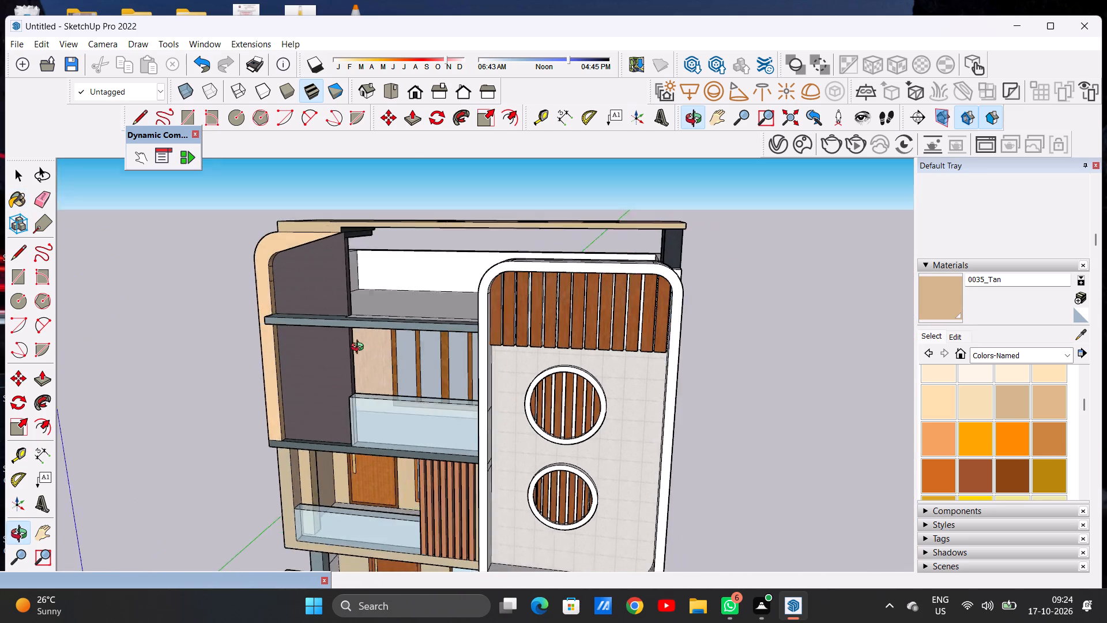
middle_click_drag(360, 348, 404, 311)
scroll(295, 265, "up", 7)
middle_click_drag(317, 261, 212, 190)
scroll(317, 261, "up", 1)
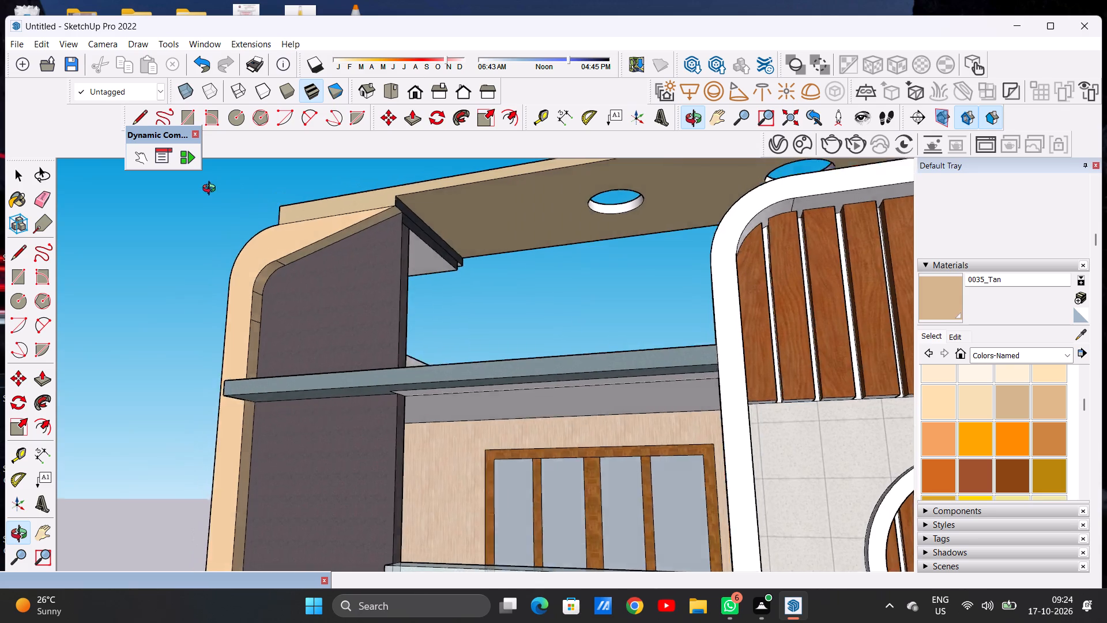
middle_click_drag(212, 190, 122, 208)
scroll(390, 277, "up", 12)
left_click(312, 263)
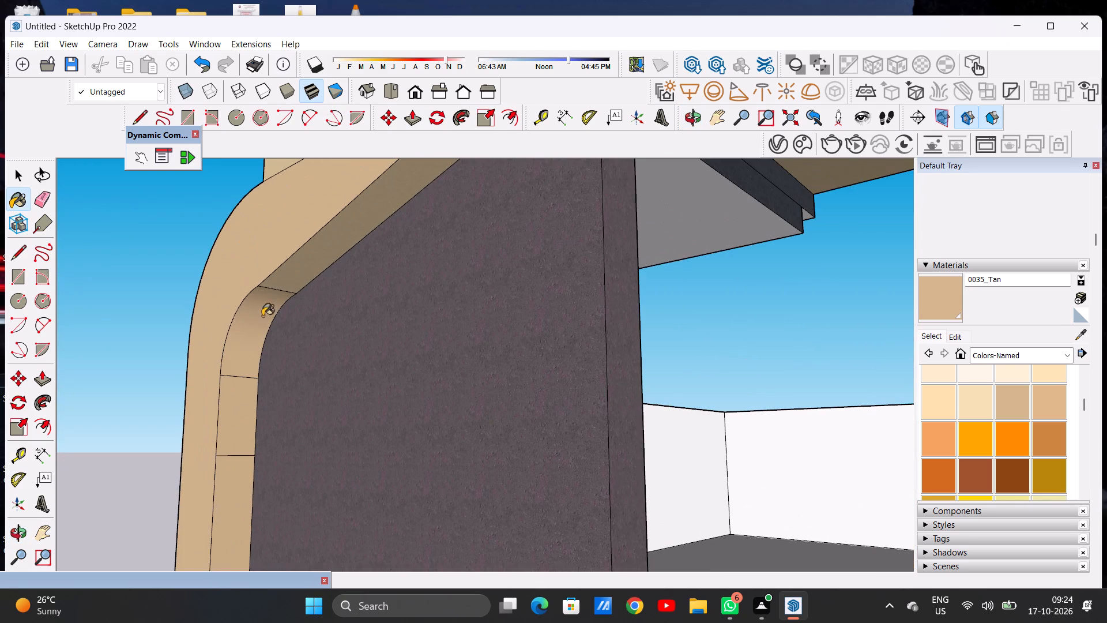
left_click(245, 348)
Examine the whole villa elevation from the side and front to review the applied materials.
scroll(386, 325, "down", 16)
middle_click_drag(314, 320, 523, 344)
scroll(457, 328, "down", 11)
middle_click_drag(300, 380, 476, 474)
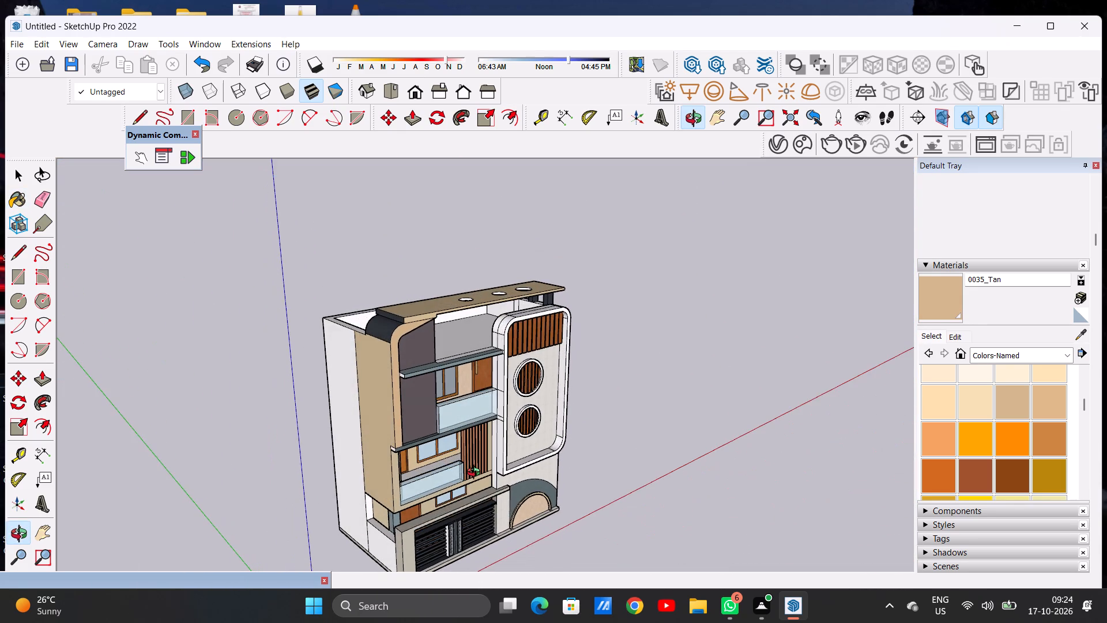
middle_click_drag(476, 474, 364, 427)
middle_click_drag(364, 427, 325, 412)
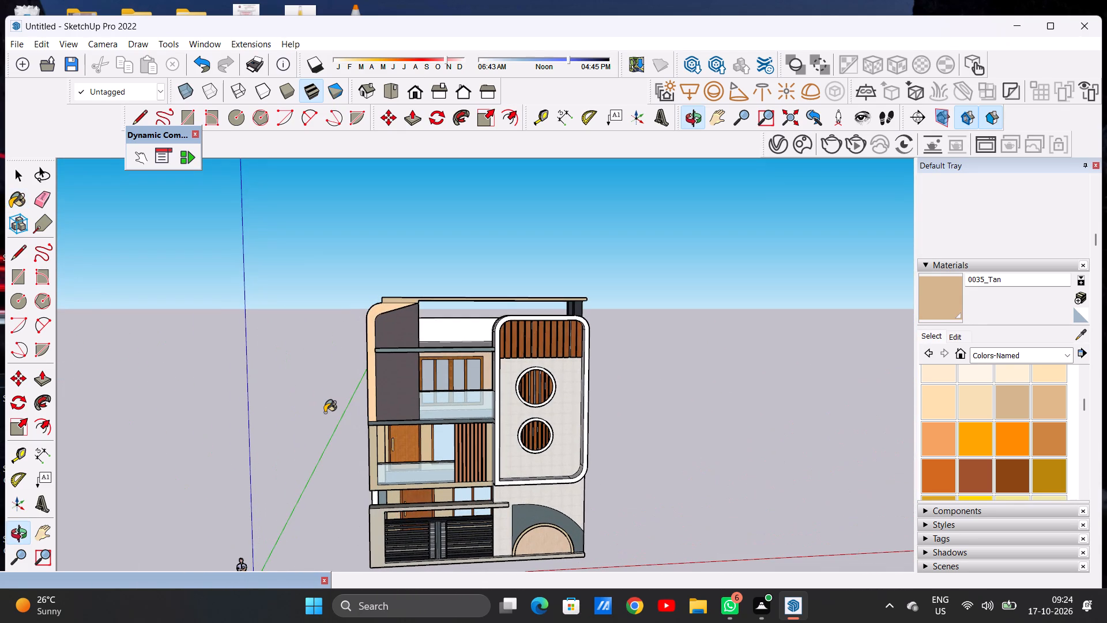
scroll(416, 381, "down", 6)
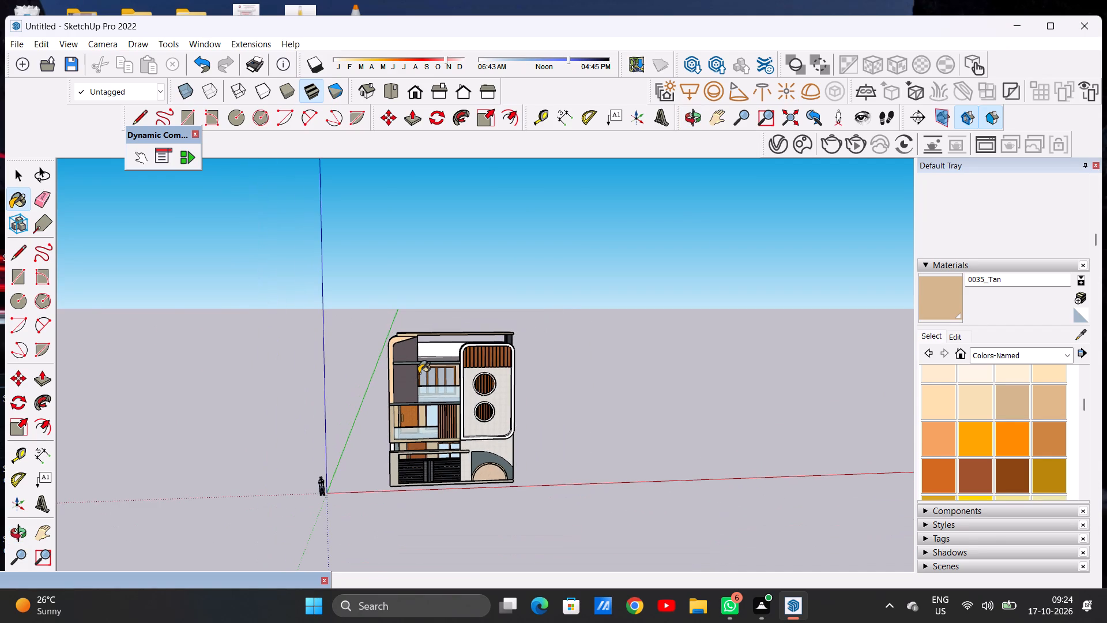
scroll(482, 448, "up", 6)
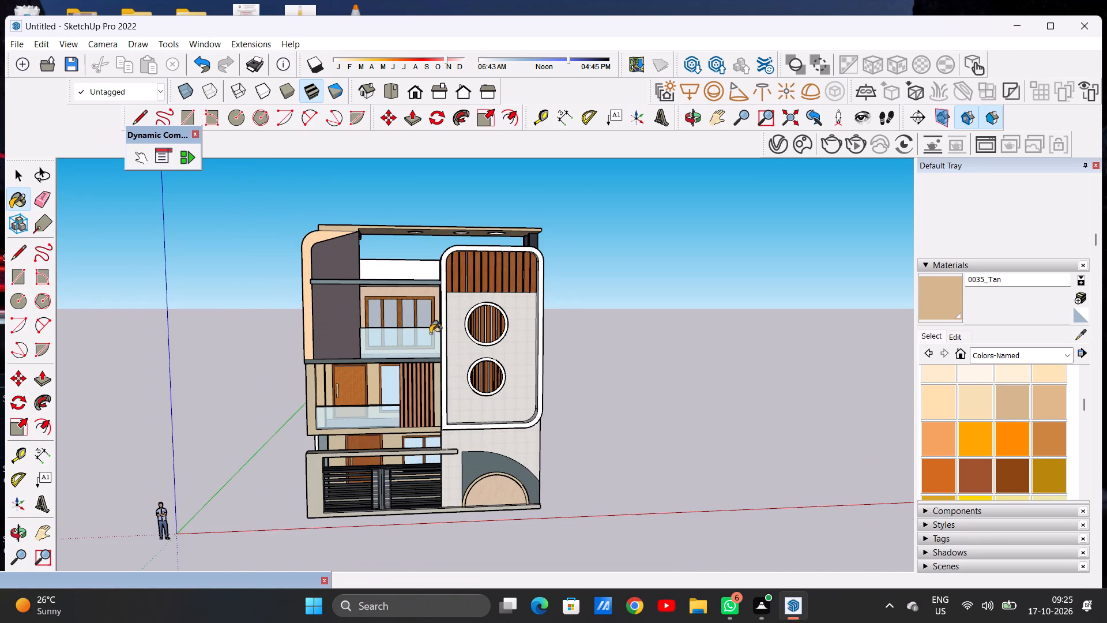
scroll(434, 325, "up", 2)
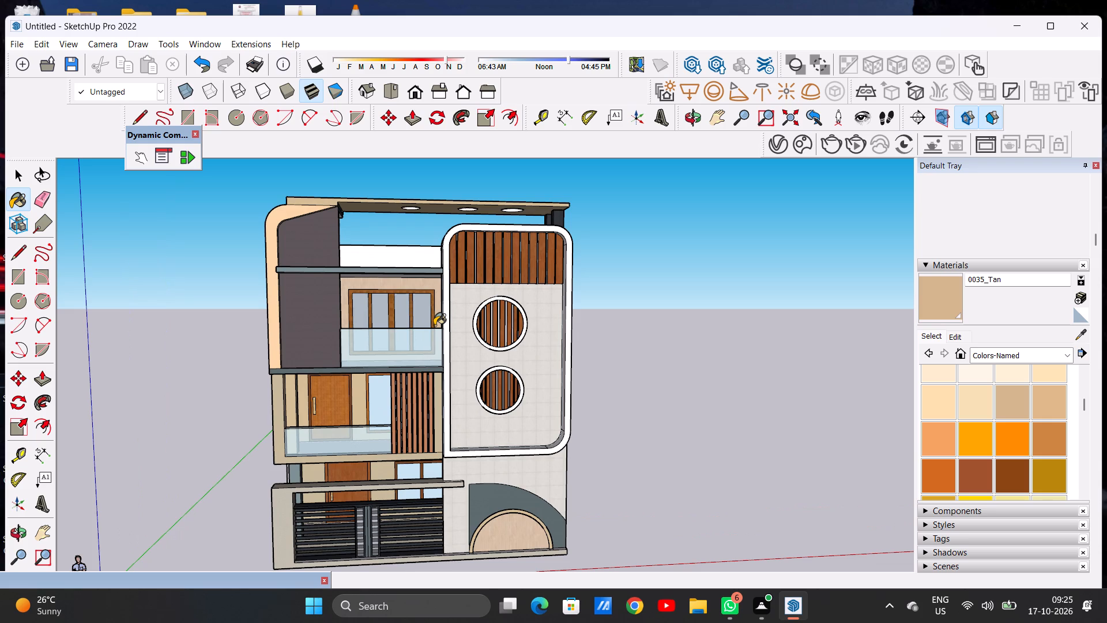
Draw two lines across the white circular-window frame's vertical strip, at the upper slab's top and the lower balcony slab's bottom.
key("l")
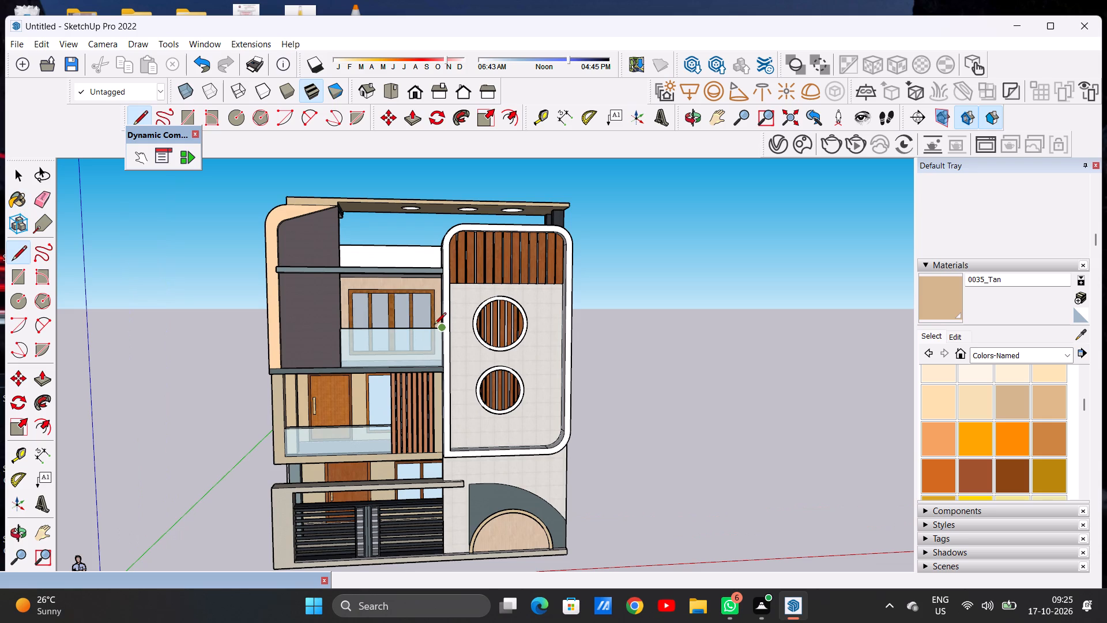
scroll(434, 352, "up", 13)
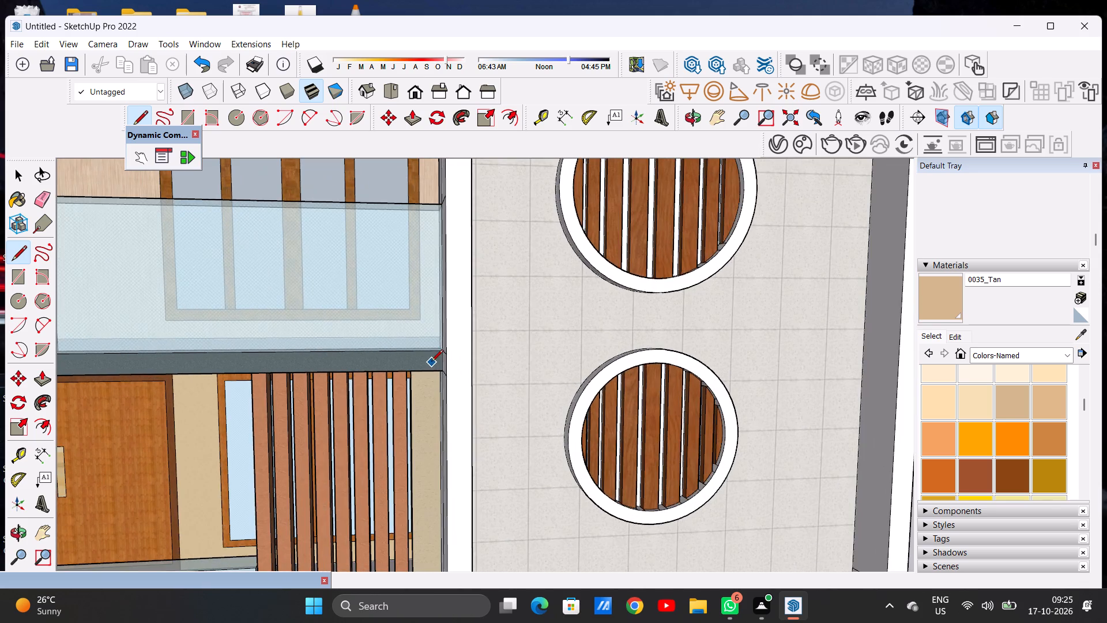
middle_click_drag(438, 362, 470, 385)
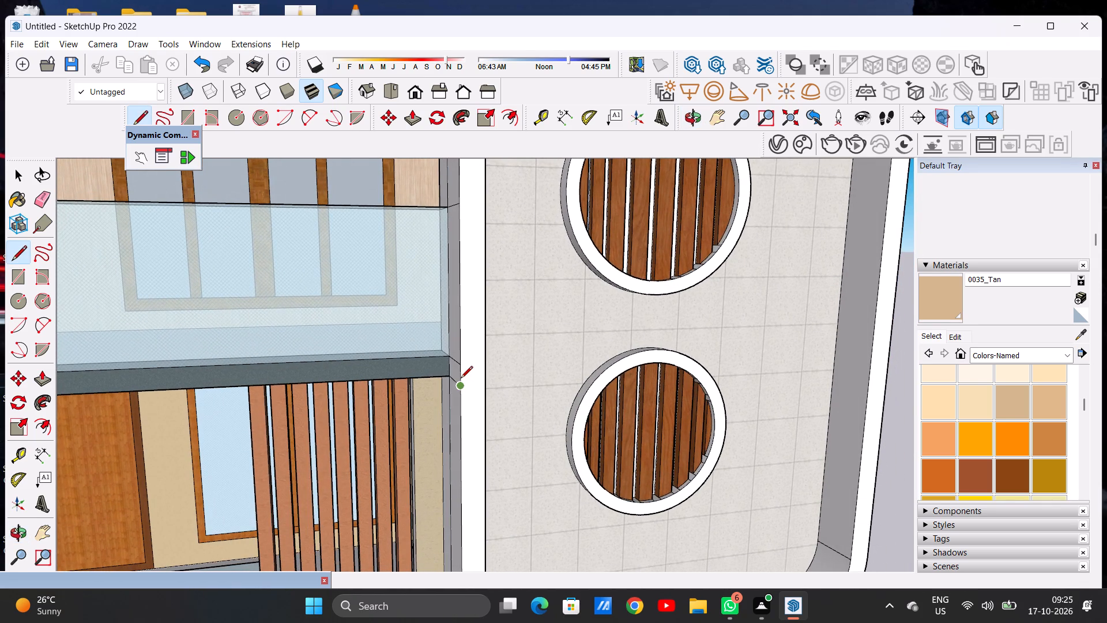
middle_click_drag(452, 374, 386, 348)
scroll(437, 365, "down", 12)
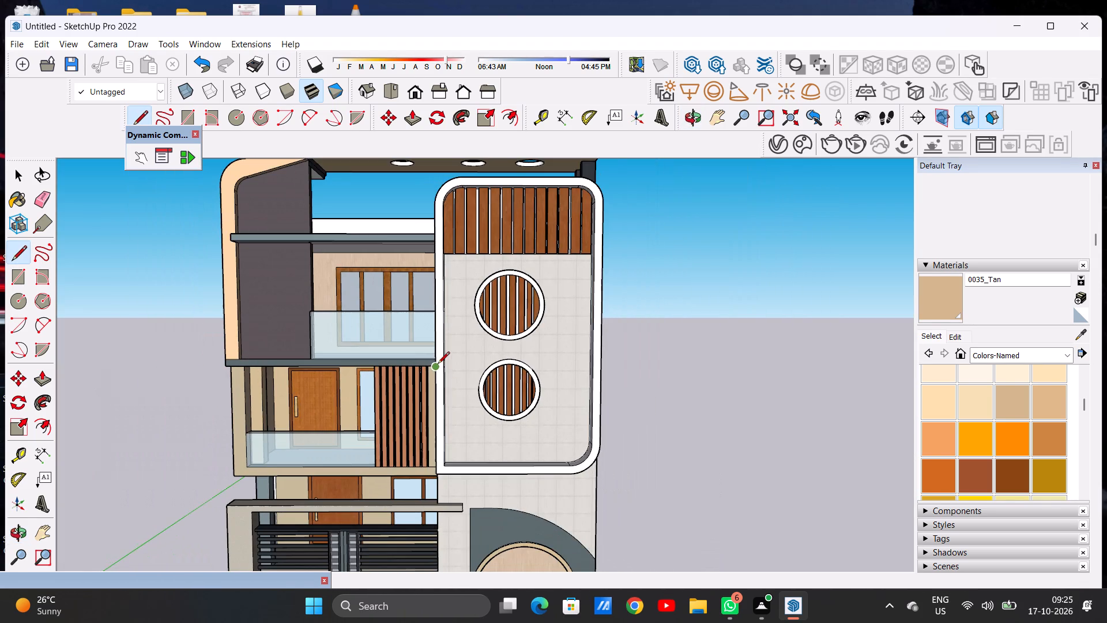
scroll(436, 244, "up", 8)
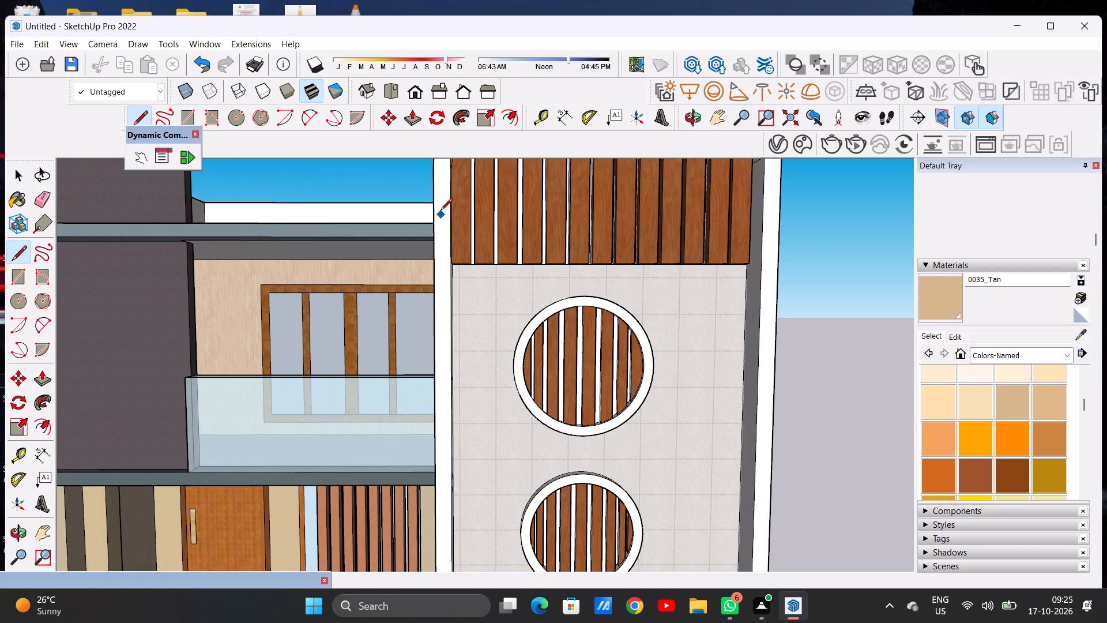
left_click(436, 225)
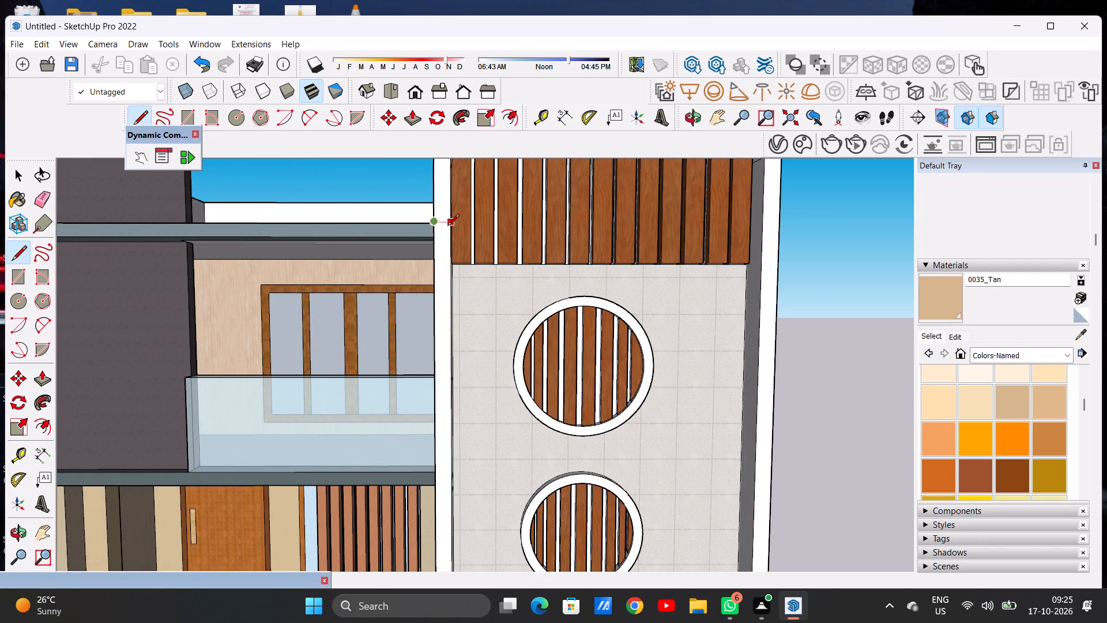
left_click(450, 226)
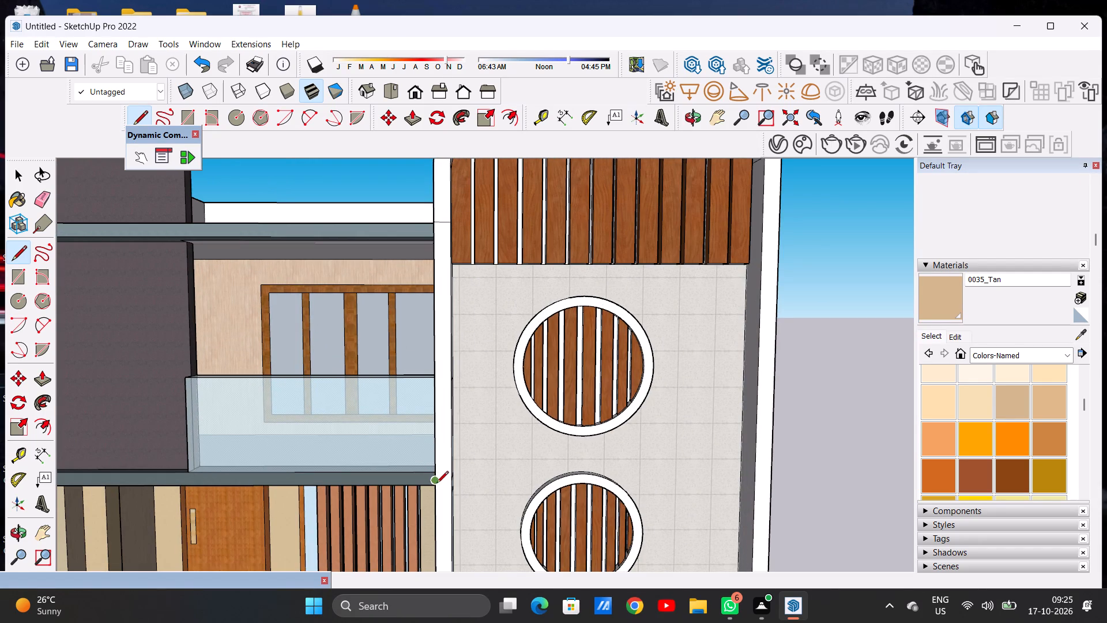
left_click(436, 486)
left_click(452, 482)
Paint the frame strip between the two new lines with Formica Speckled Grey from Synthetic Surfaces.
left_click(977, 351)
left_click(1019, 496)
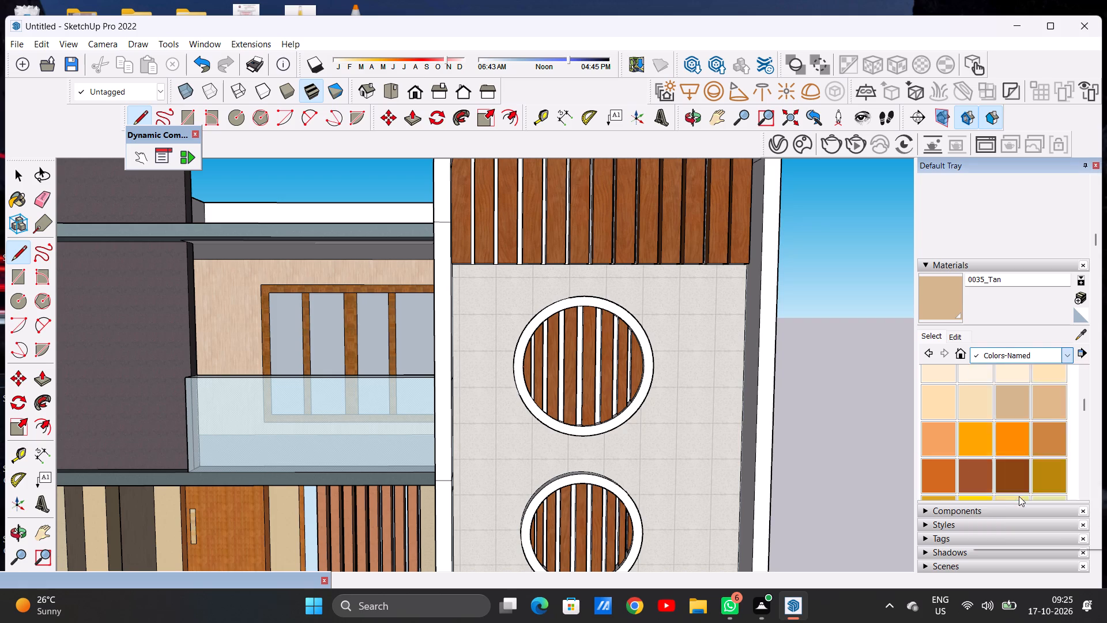
left_click(973, 431)
scroll(448, 417, "up", 4)
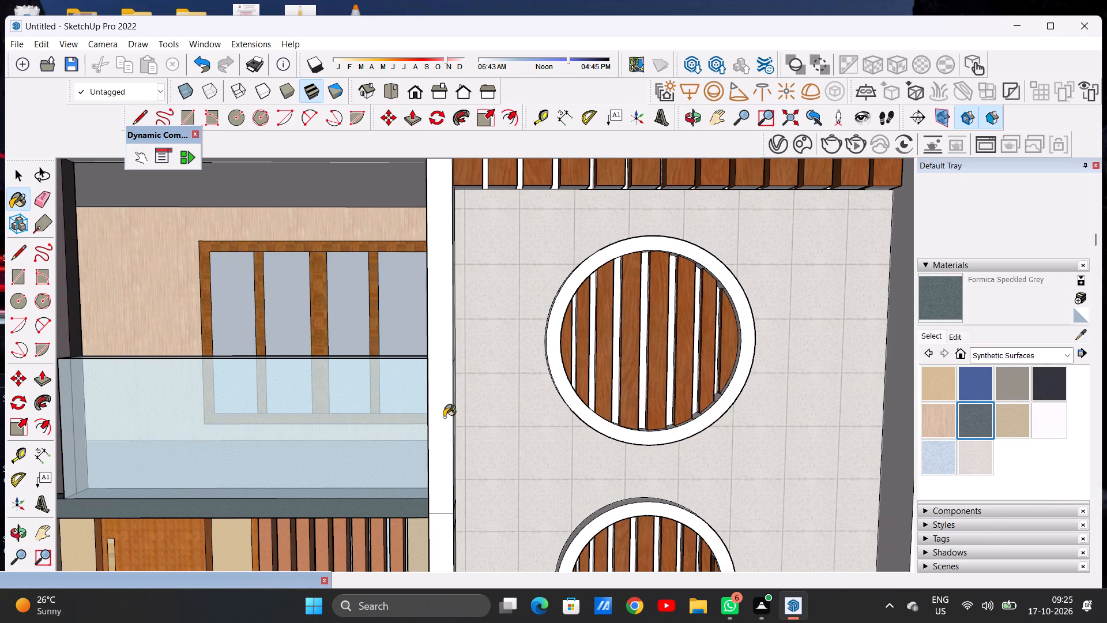
left_click(442, 417)
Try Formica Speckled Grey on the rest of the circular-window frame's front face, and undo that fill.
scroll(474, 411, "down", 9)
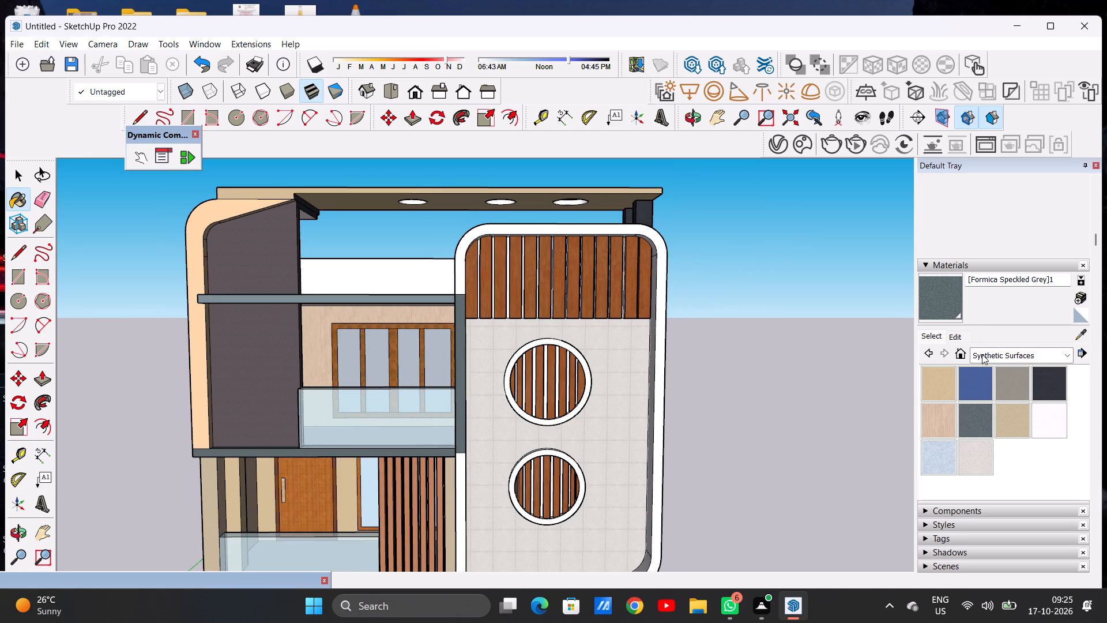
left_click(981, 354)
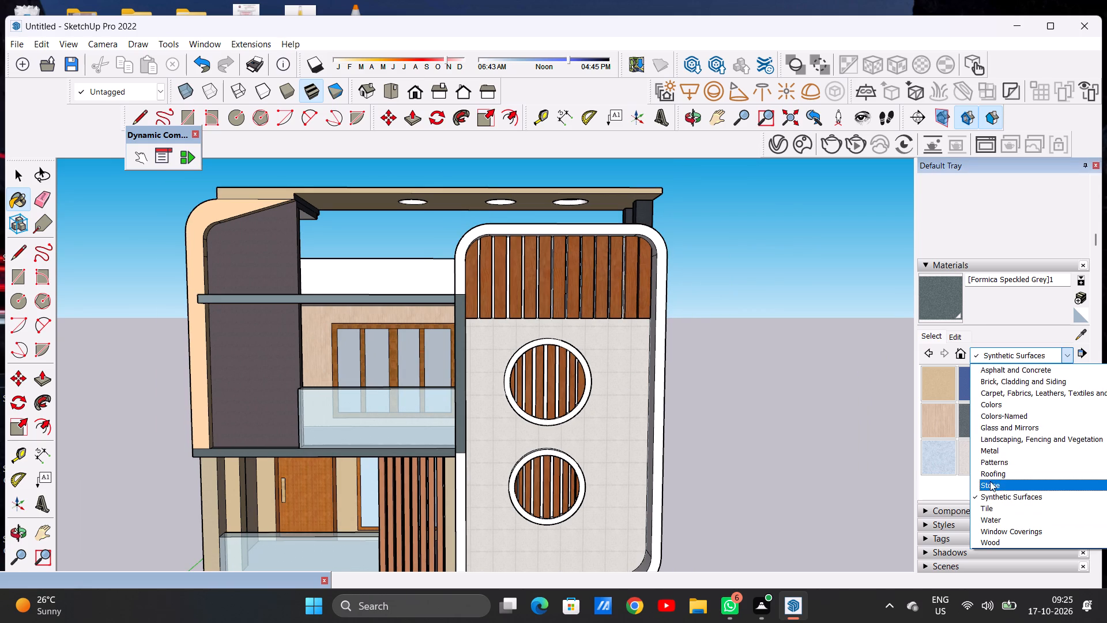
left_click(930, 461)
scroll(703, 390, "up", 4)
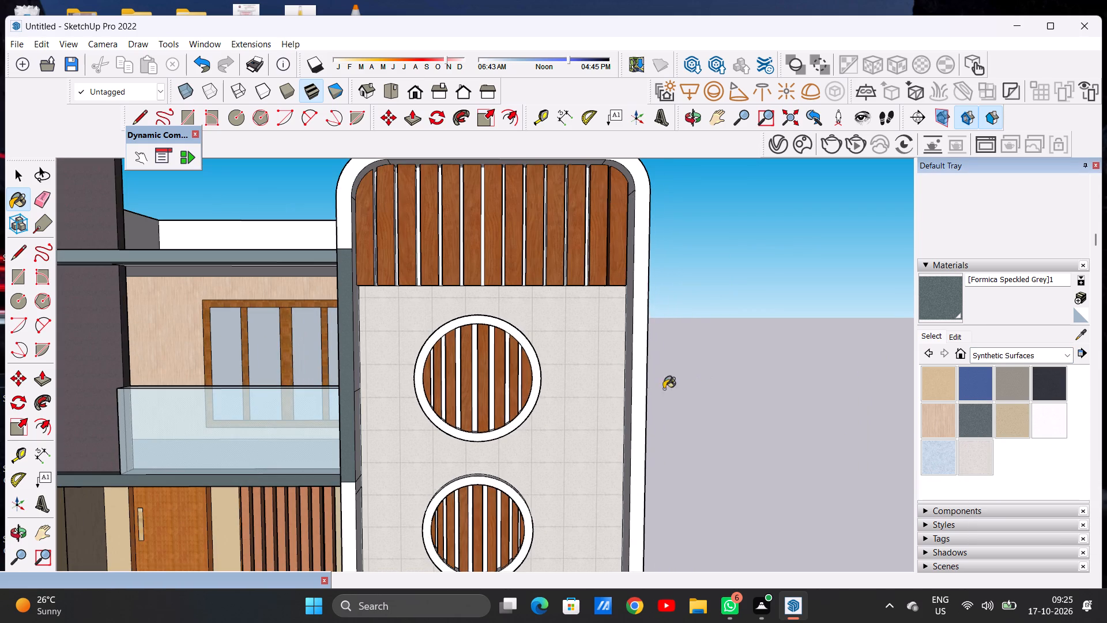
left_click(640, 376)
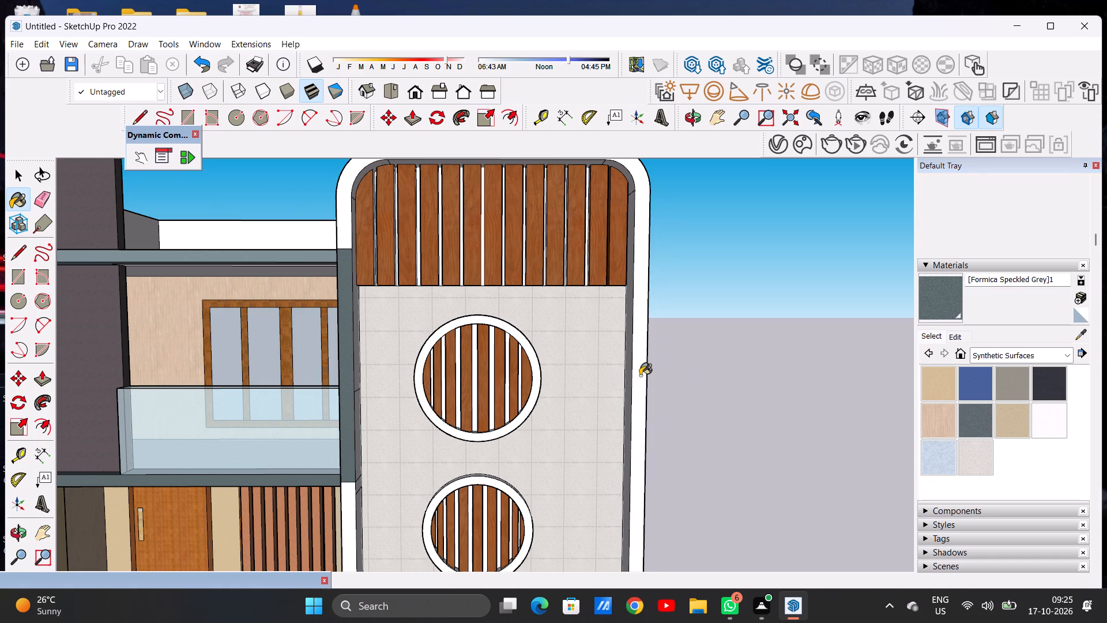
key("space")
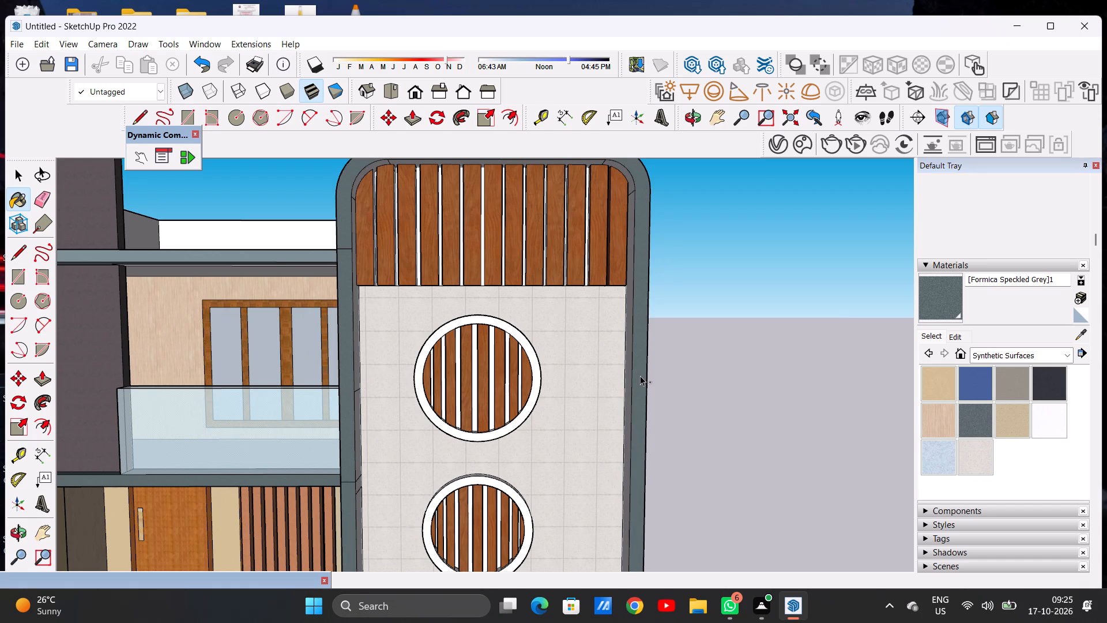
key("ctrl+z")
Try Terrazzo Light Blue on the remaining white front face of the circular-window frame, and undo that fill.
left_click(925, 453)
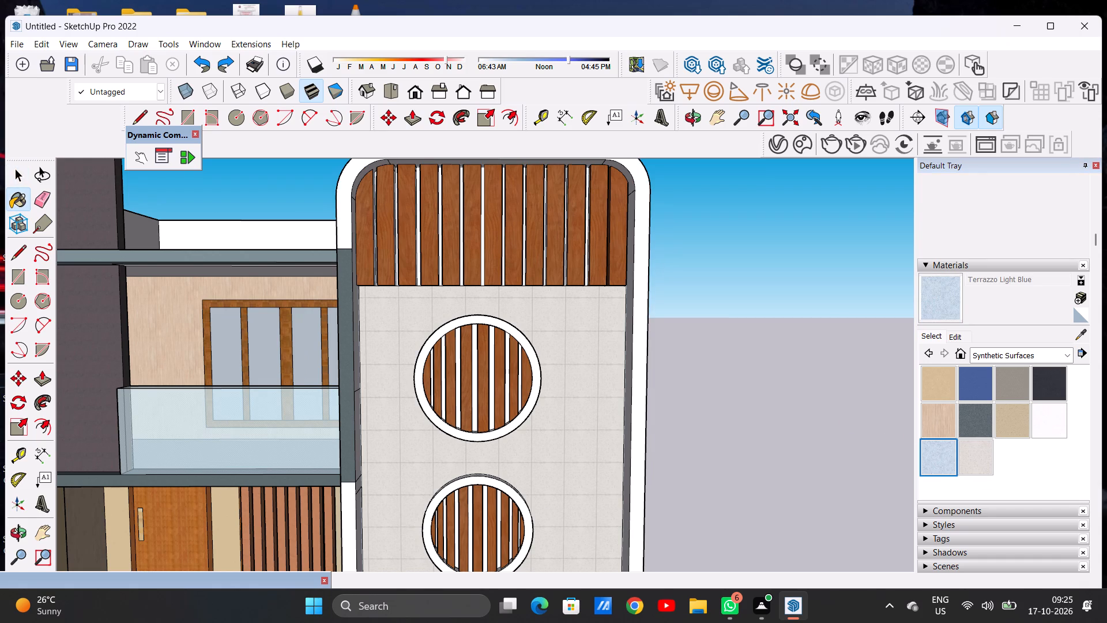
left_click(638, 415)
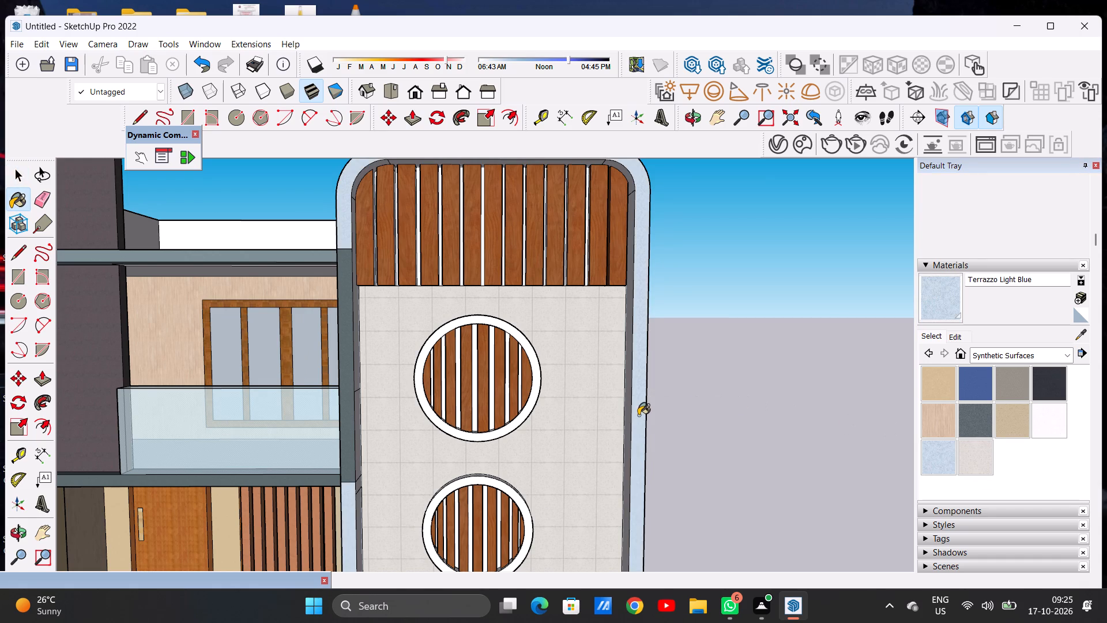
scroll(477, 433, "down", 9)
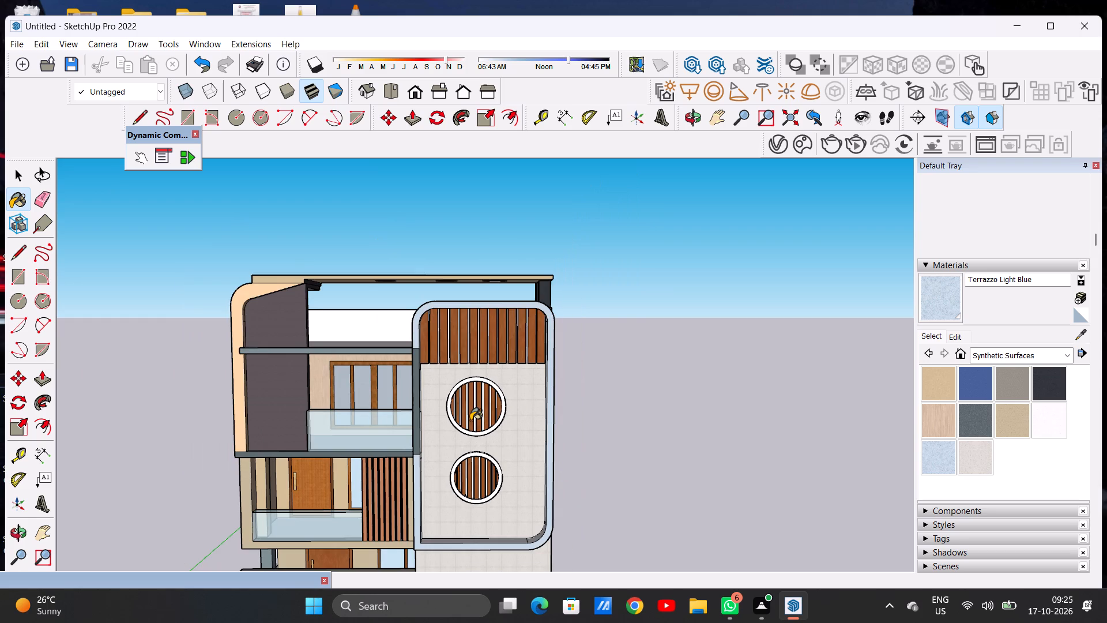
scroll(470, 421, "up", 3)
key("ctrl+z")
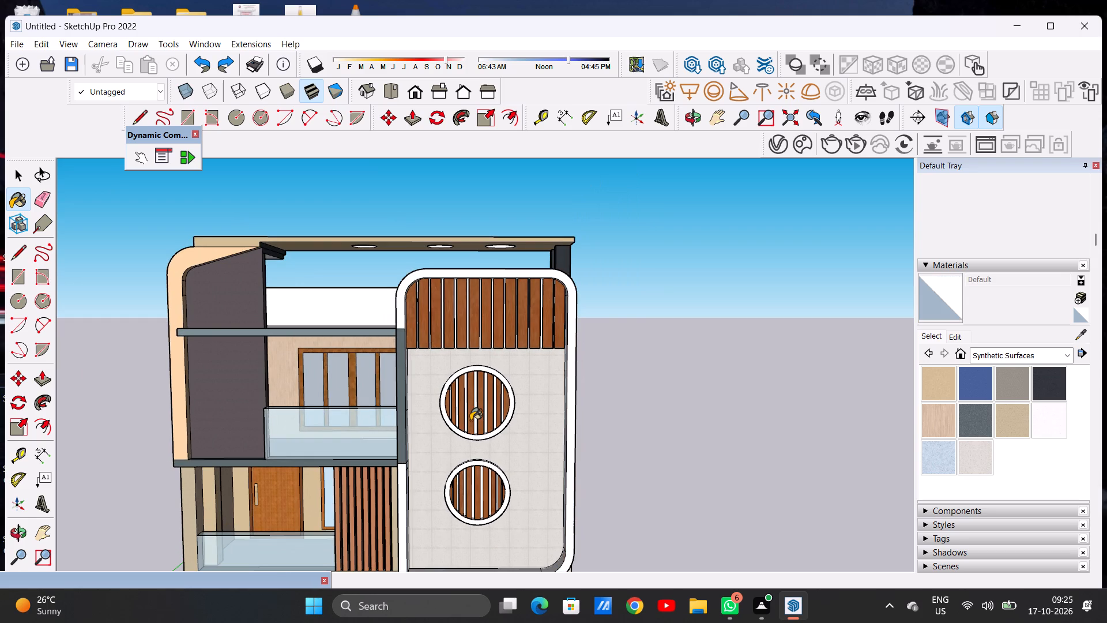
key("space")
Paint the circular-window frame's remaining white front face with Terrazzo Tile Accent from the Tile materials.
left_click(971, 358)
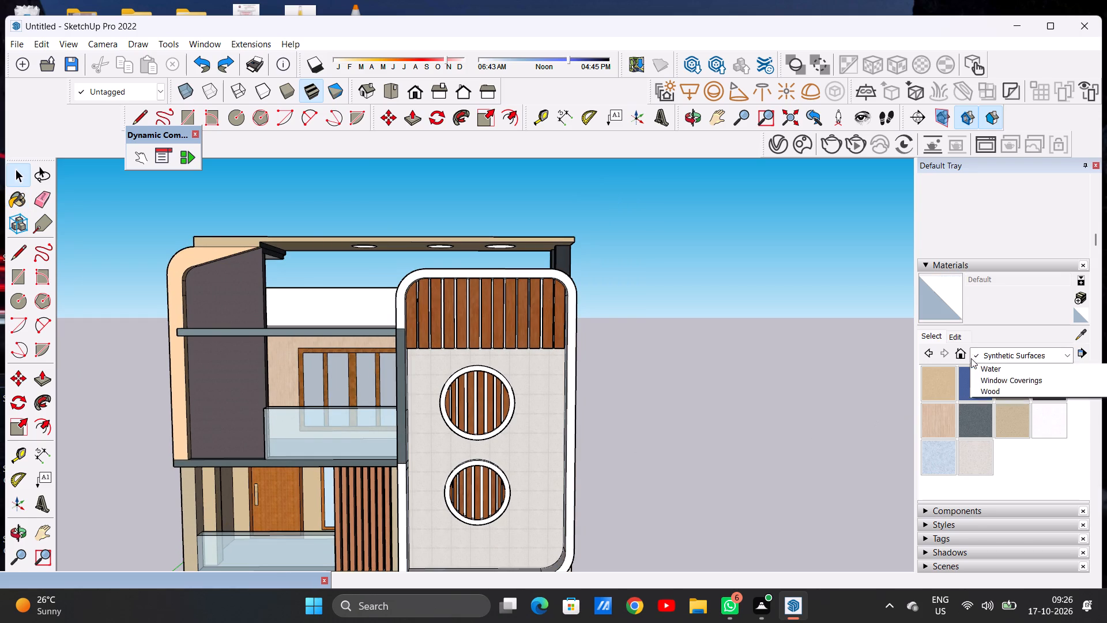
left_click(1003, 508)
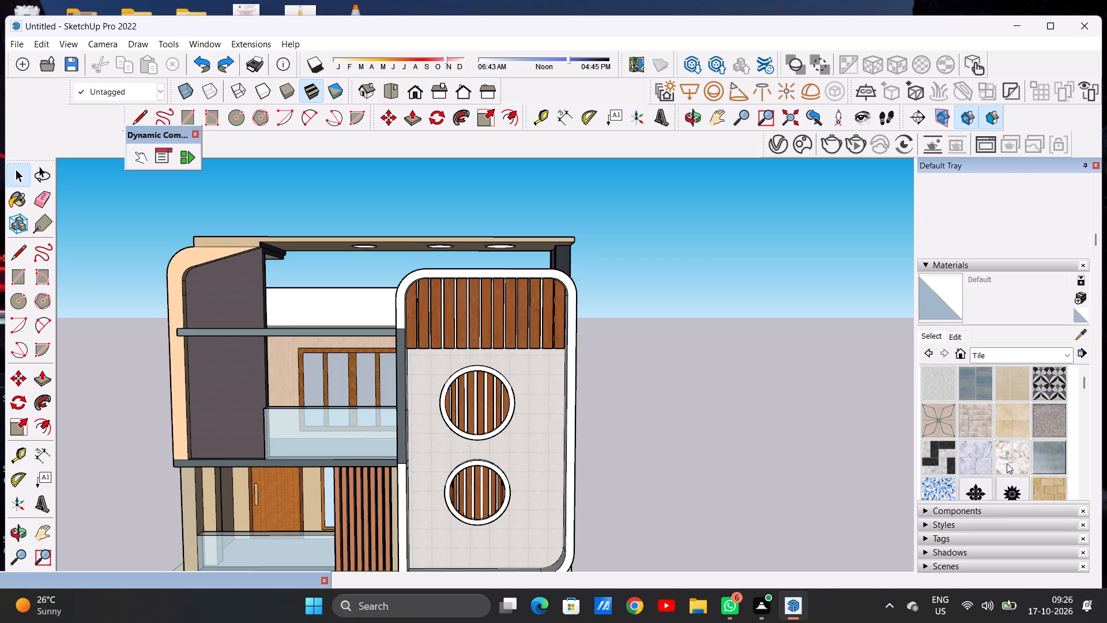
scroll(1007, 463, "down", 2)
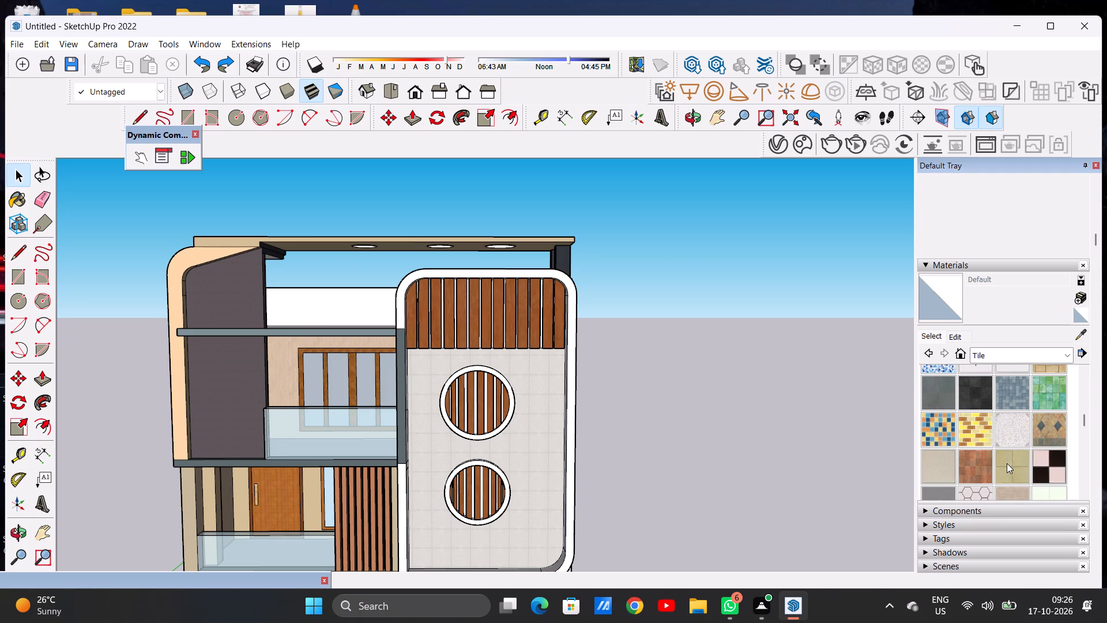
left_click(1017, 427)
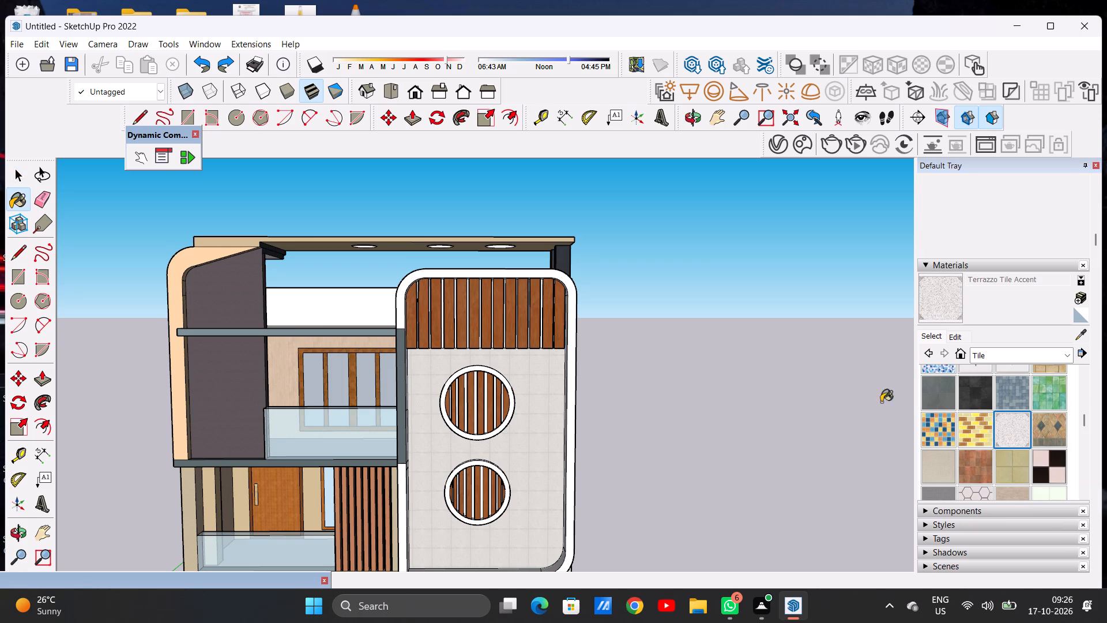
scroll(556, 279, "up", 12)
left_click(564, 273)
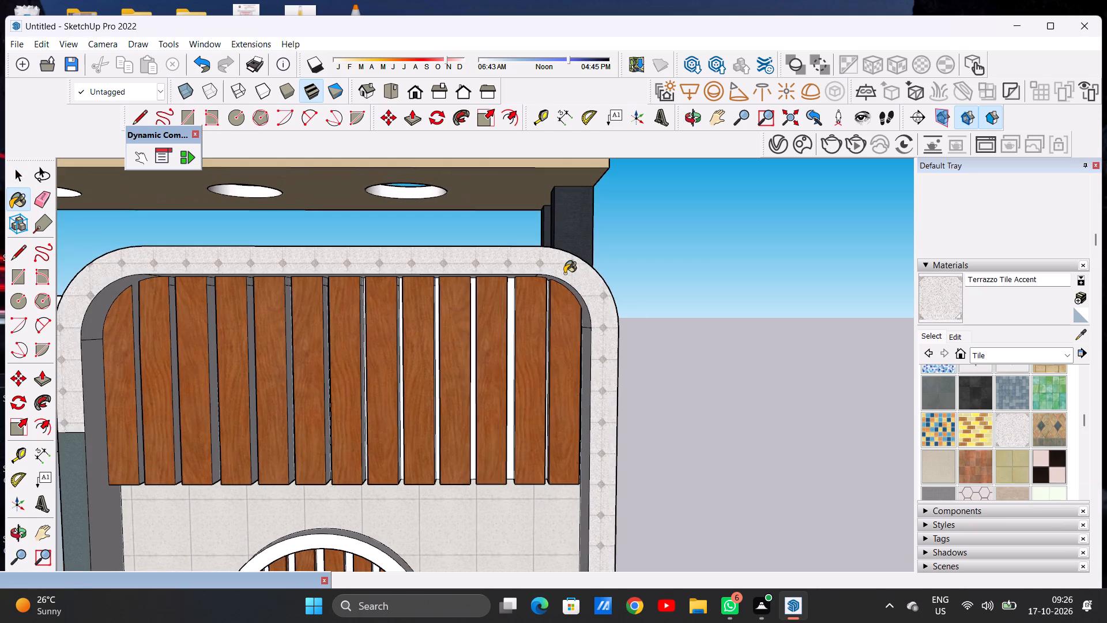
Paint the frame's left inner side faces, from the upper curved corner down past the grey strip, with Terrazzo Tile Accent.
scroll(539, 290, "down", 14)
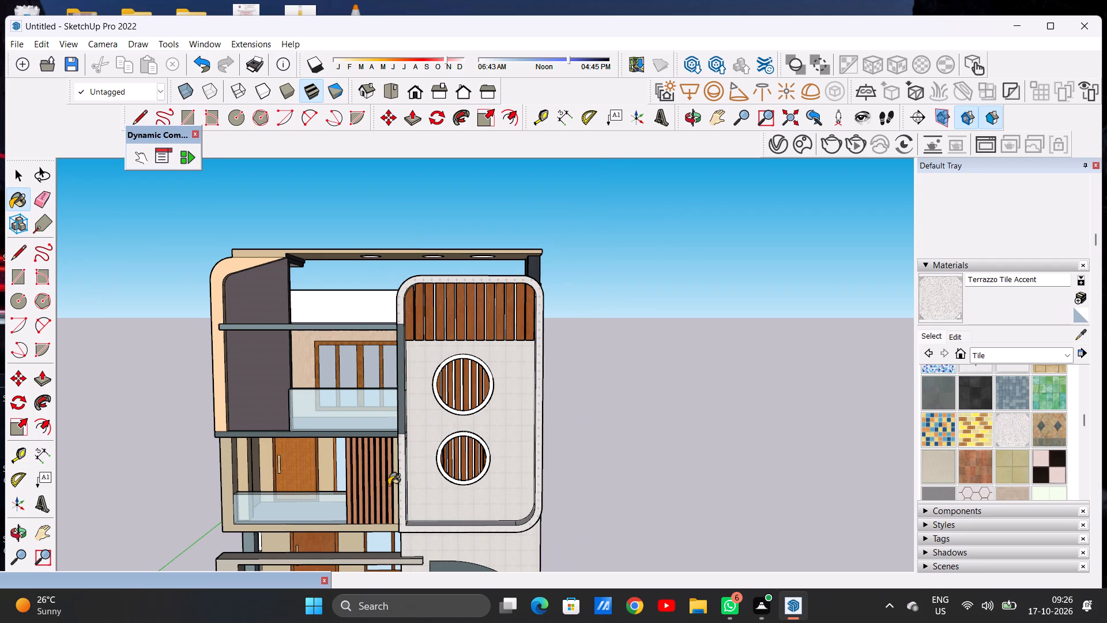
scroll(389, 485, "up", 6)
scroll(399, 452, "down", 7)
middle_click_drag(468, 395, 344, 418)
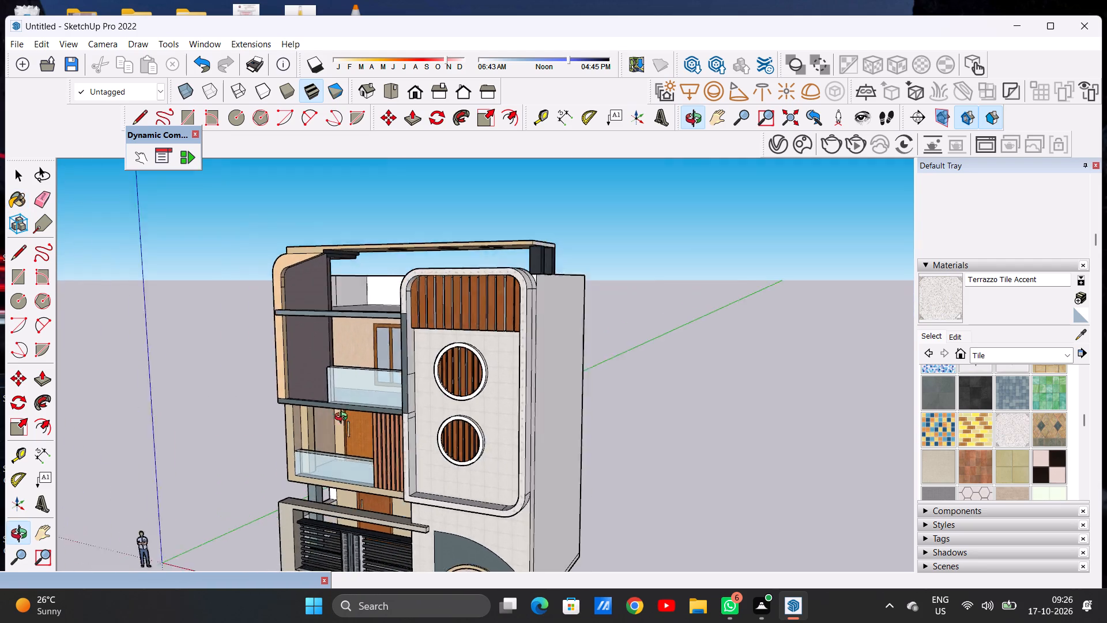
middle_click_drag(344, 418, 318, 446)
scroll(414, 322, "up", 11)
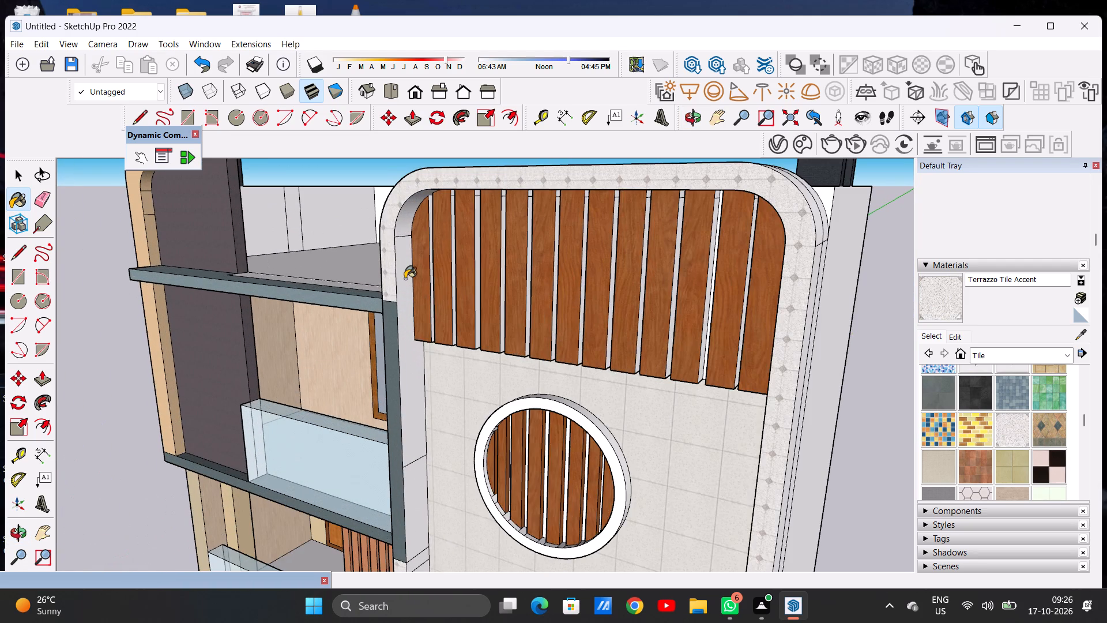
left_click(406, 279)
left_click(402, 220)
scroll(402, 220, "down", 6)
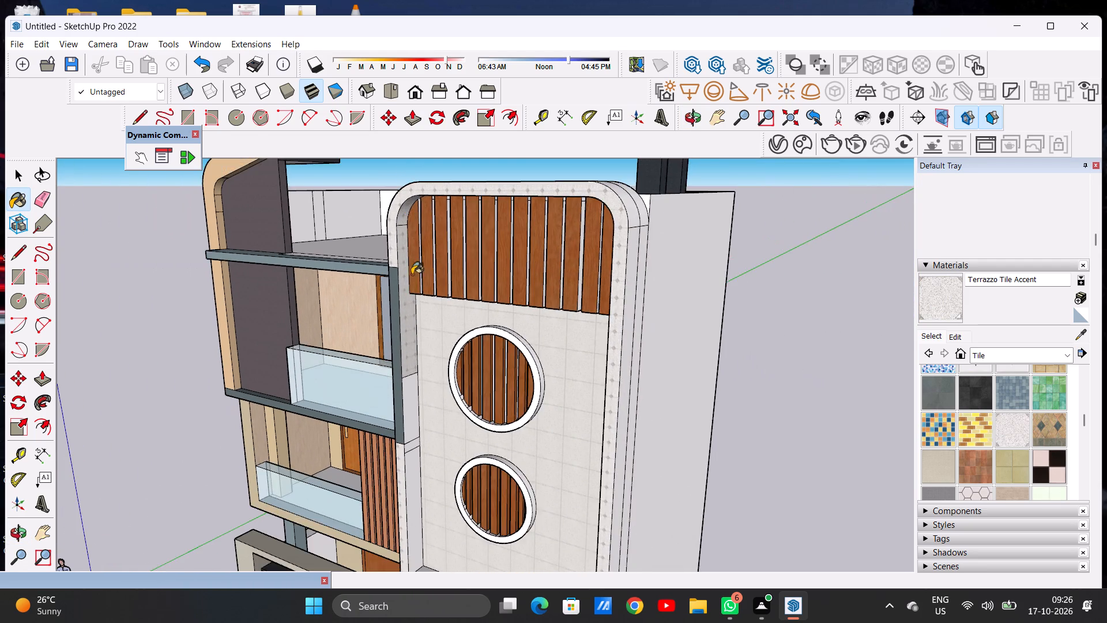
scroll(410, 401, "up", 5)
left_click(410, 401)
scroll(418, 275, "down", 7)
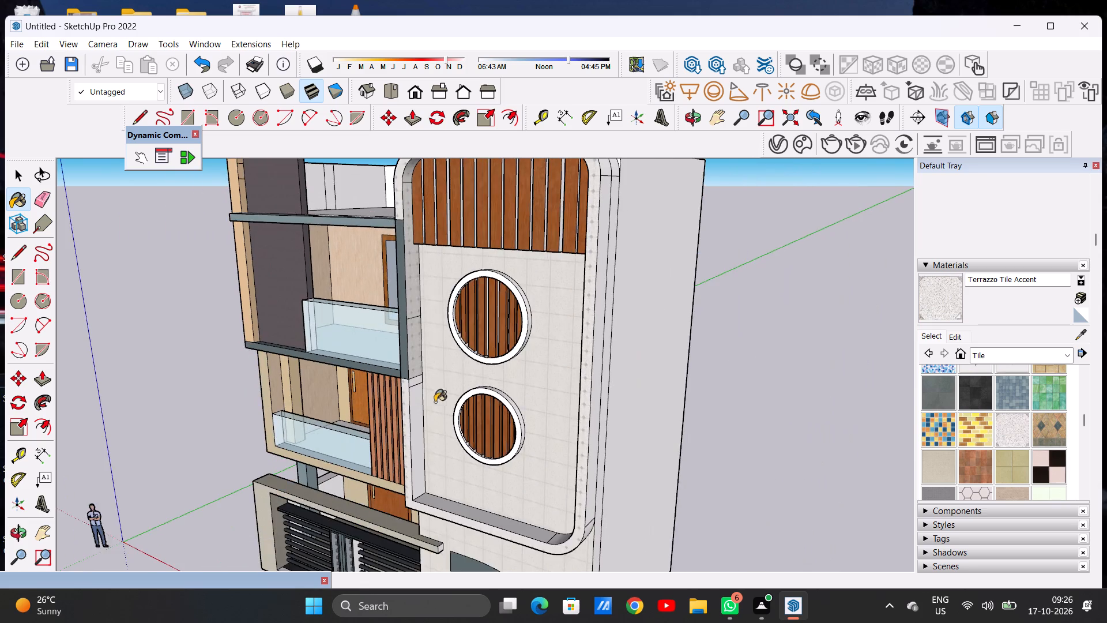
scroll(423, 422, "up", 7)
scroll(393, 374, "up", 6)
left_click(411, 309)
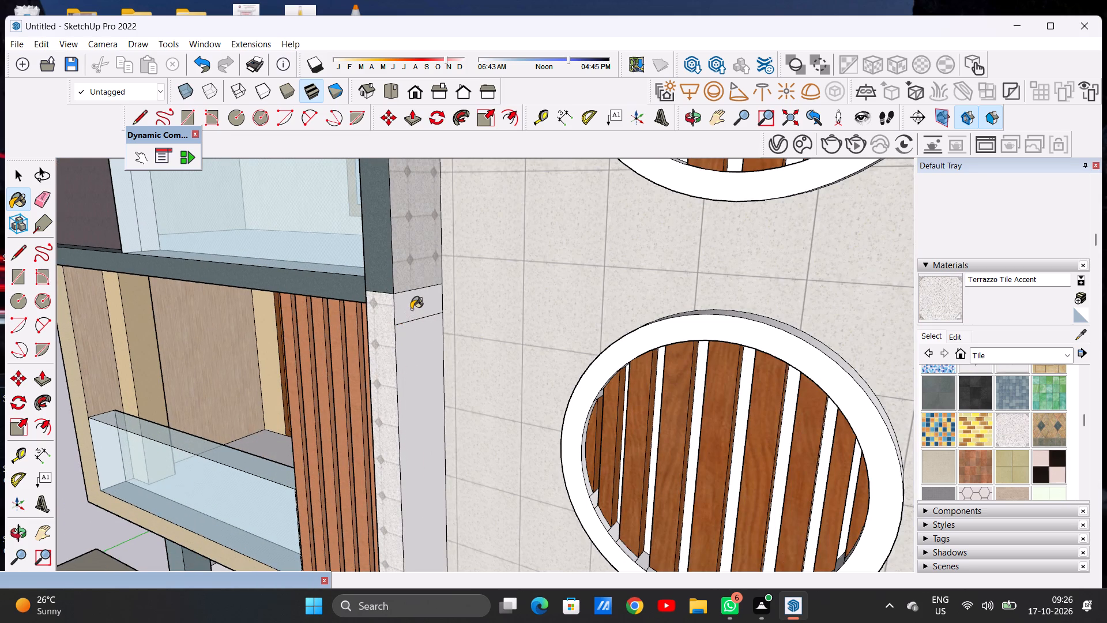
left_click(424, 361)
Paint the frame's bottom inner face, lower curved corner and right inner side with Terrazzo Tile Accent.
scroll(424, 388, "down", 14)
middle_click_drag(491, 467, 574, 526)
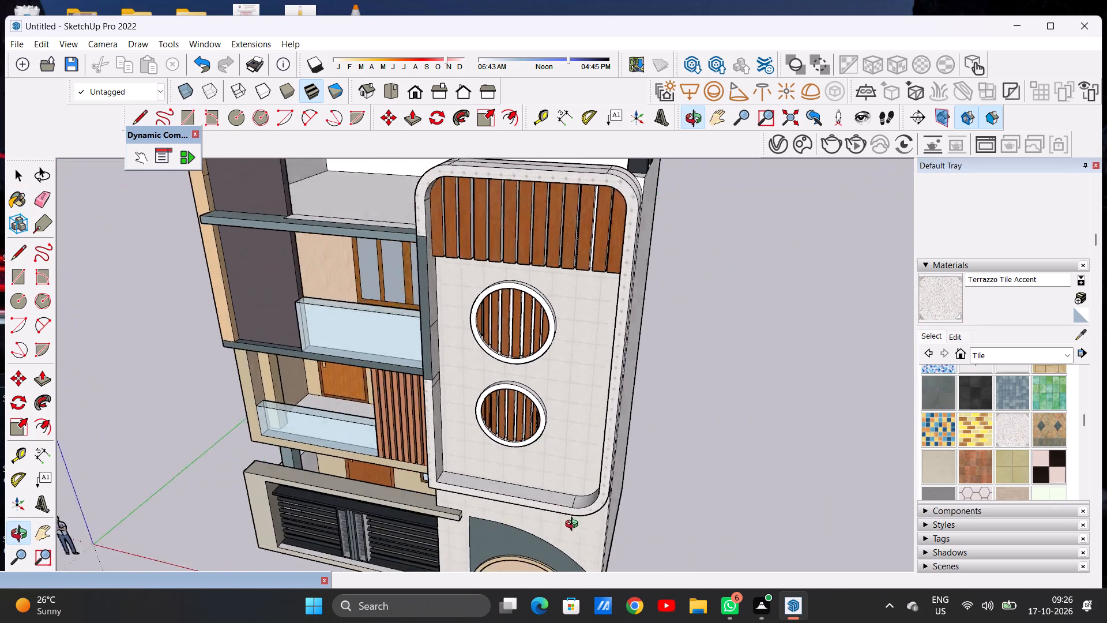
middle_click_drag(574, 526, 714, 530)
scroll(600, 464, "up", 7)
left_click(590, 470)
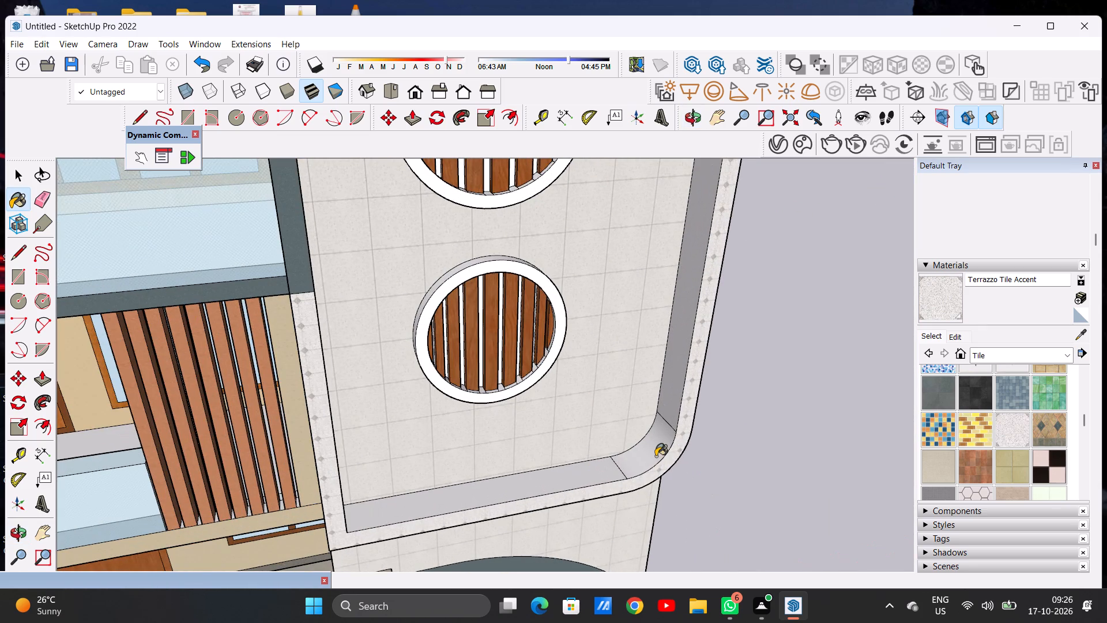
left_click(656, 456)
left_click(673, 412)
Paint the frame's top inner face and the curved inner corner at its right end with Terrazzo Tile Accent.
scroll(568, 477, "down", 15)
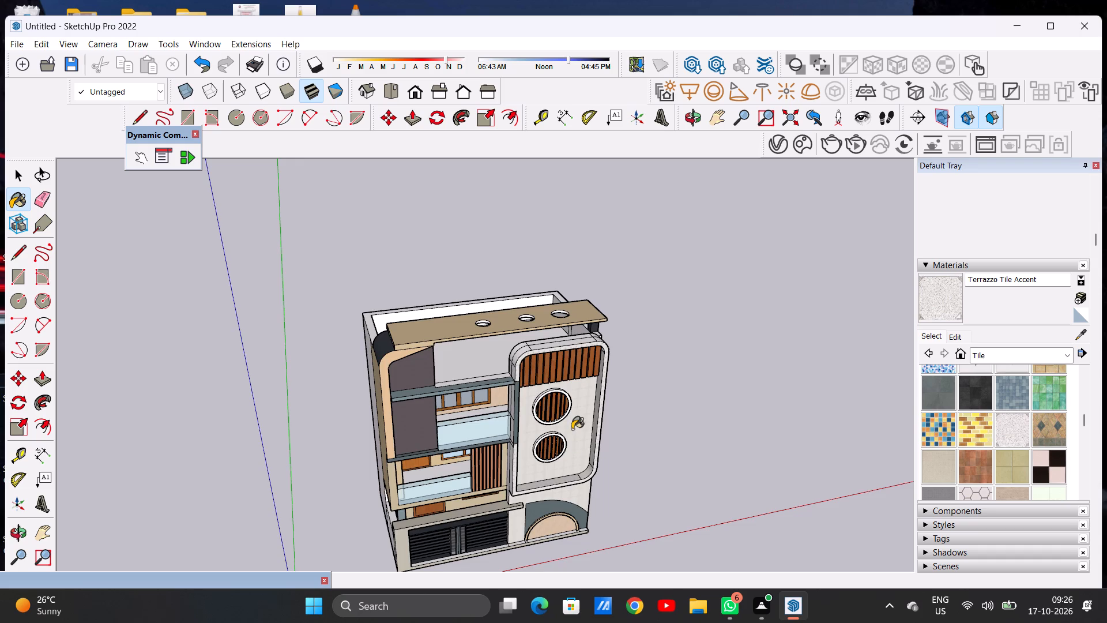
middle_click_drag(563, 369, 542, 264)
scroll(607, 352, "up", 8)
middle_click_drag(574, 360, 565, 329)
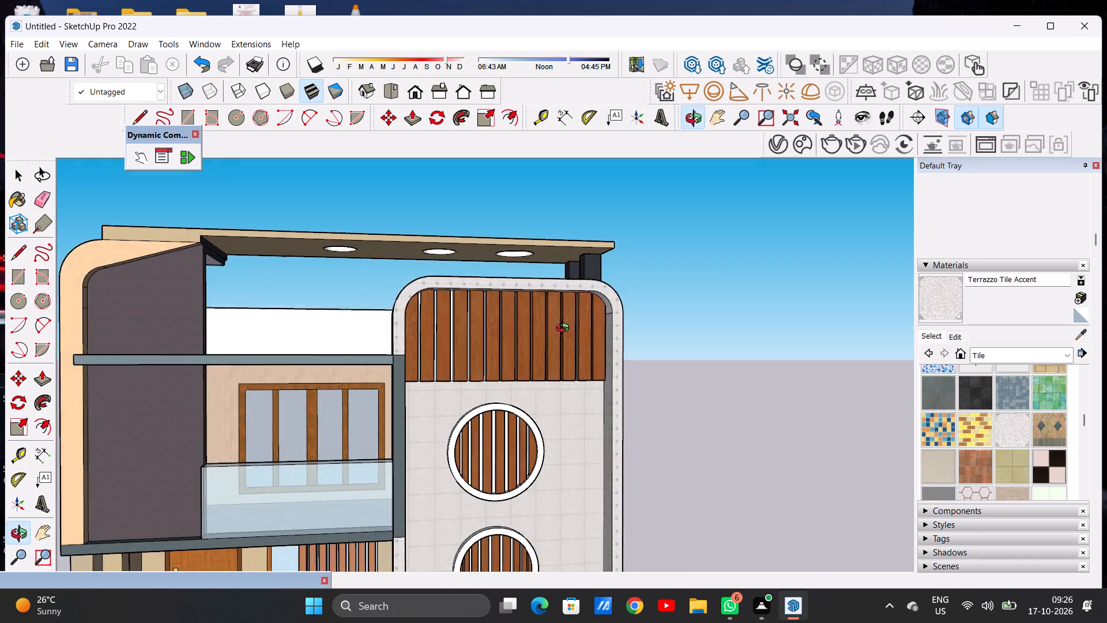
middle_click_drag(565, 329, 542, 248)
scroll(539, 298, "up", 5)
scroll(322, 288, "up", 6)
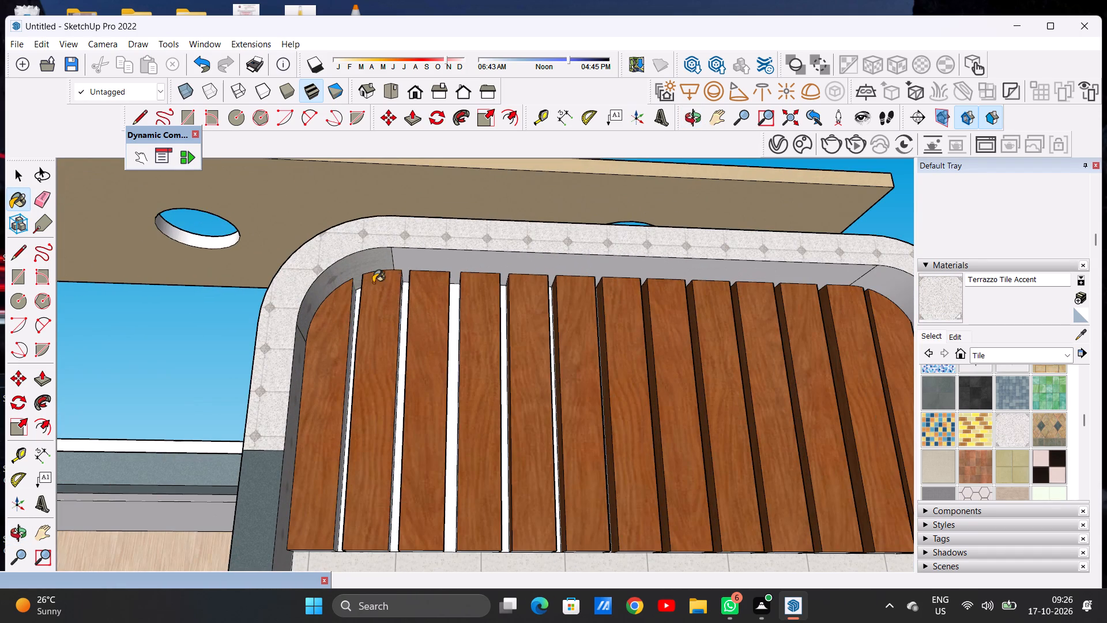
left_click(403, 261)
scroll(303, 343, "down", 4)
scroll(732, 318, "up", 5)
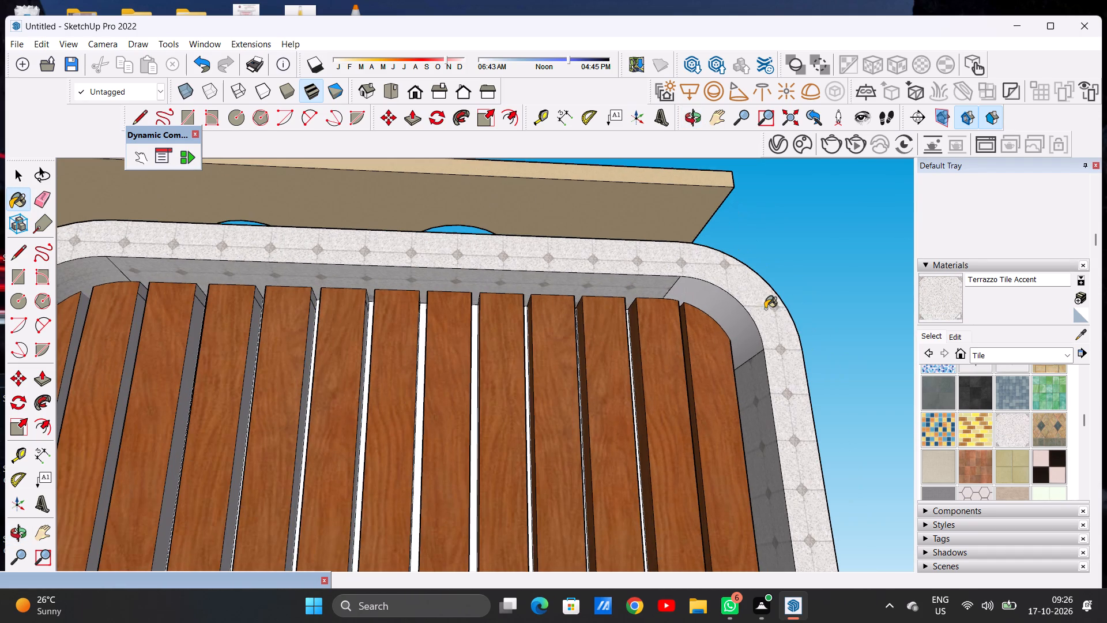
left_click(741, 319)
left_click(752, 404)
scroll(559, 362, "down", 14)
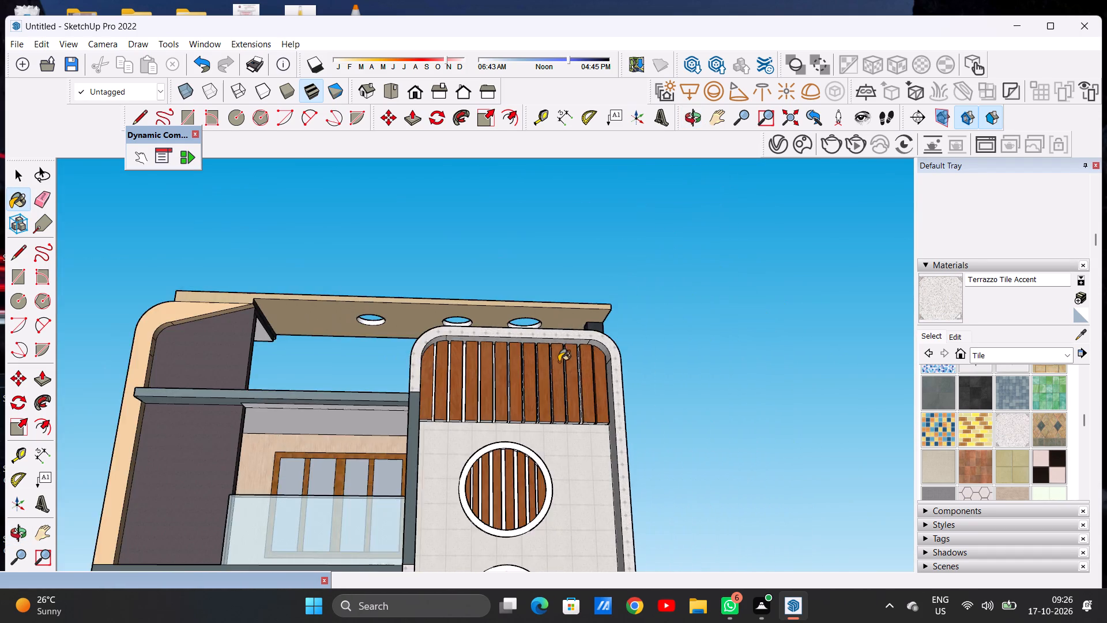
scroll(559, 362, "down", 1)
middle_click_drag(543, 381, 481, 431)
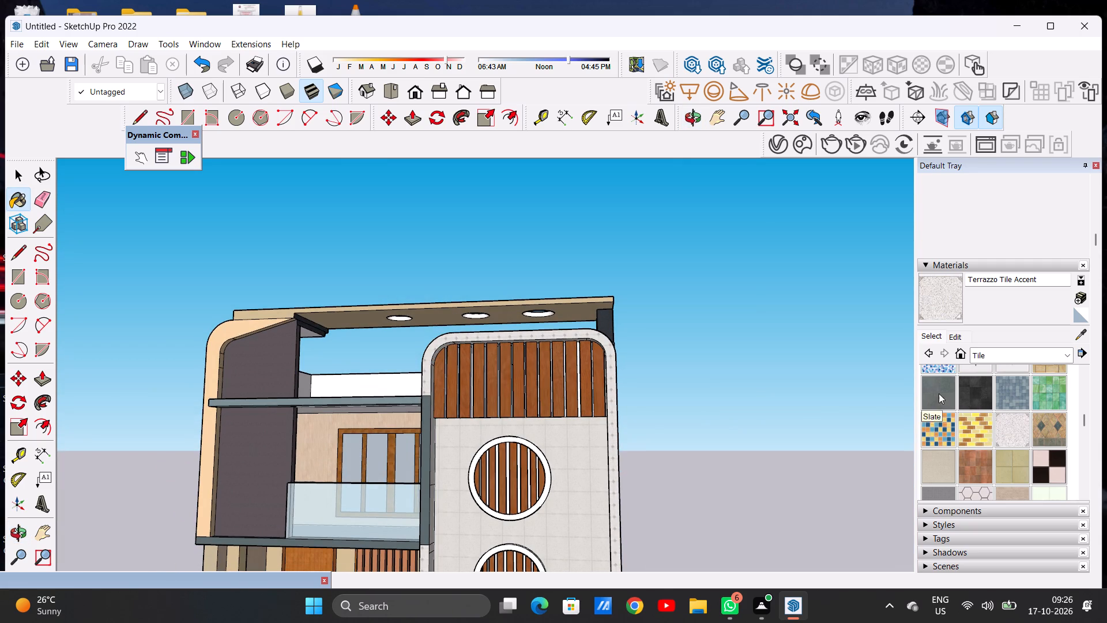
Paint the three leftmost gaps between the wooden slats above the circular windows with Formica Laminate Dark from Synthetic Surfaces.
left_click(988, 350)
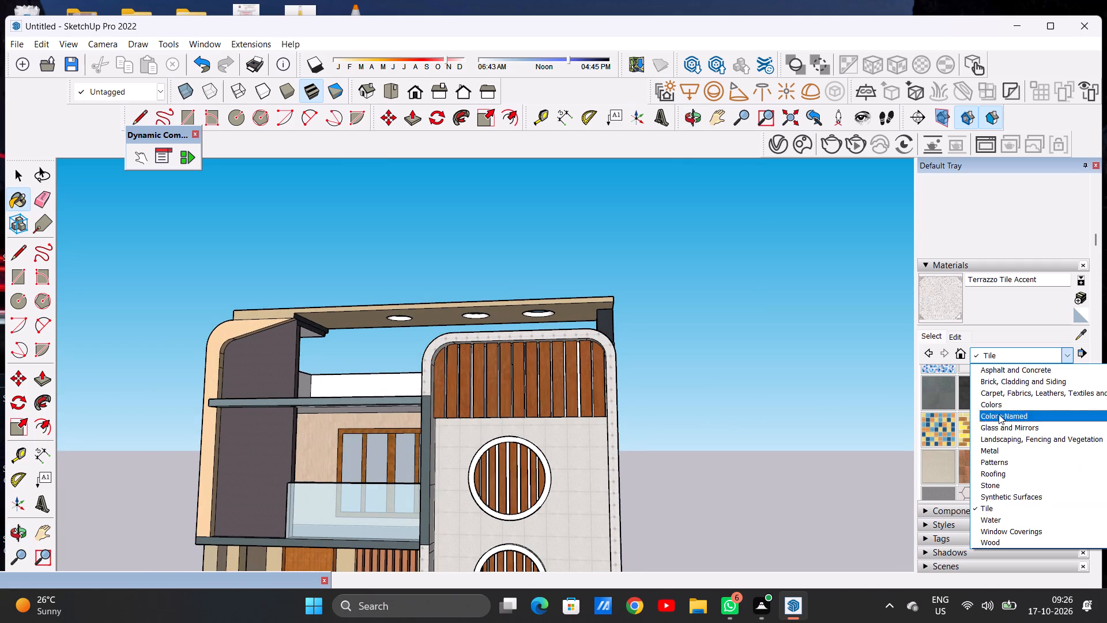
left_click(1006, 497)
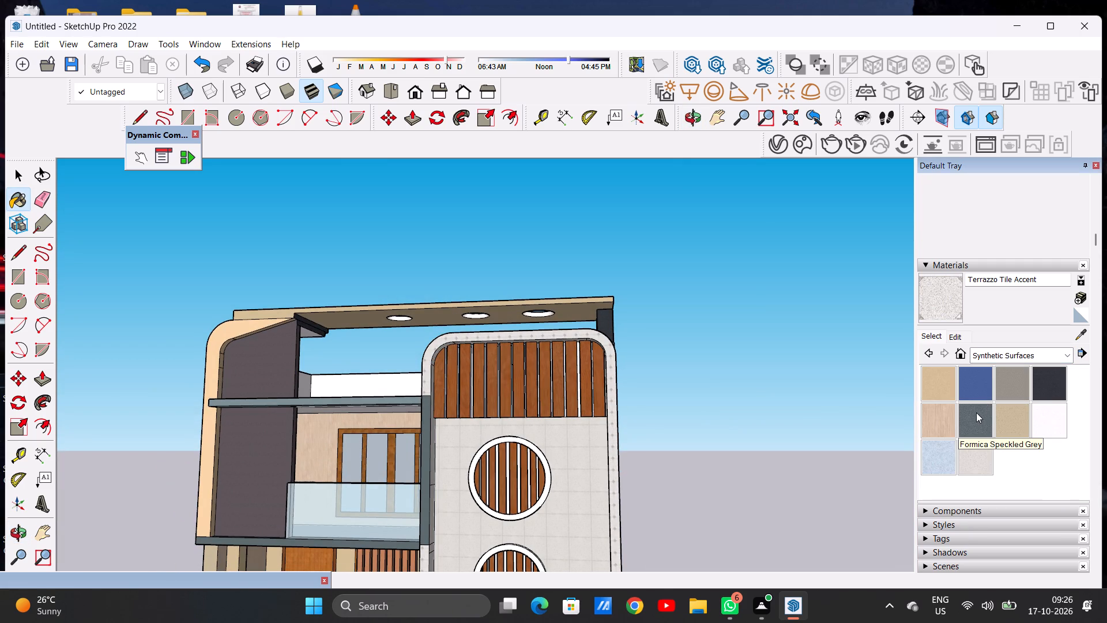
left_click(1031, 384)
left_click(1049, 380)
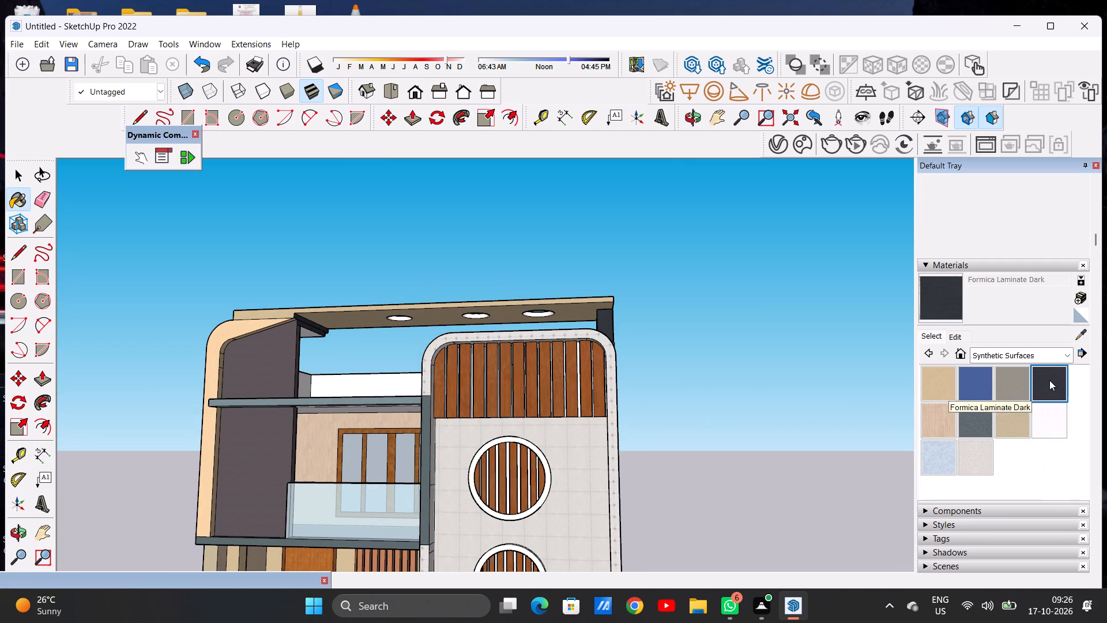
scroll(460, 384, "up", 12)
middle_click_drag(482, 420, 573, 480)
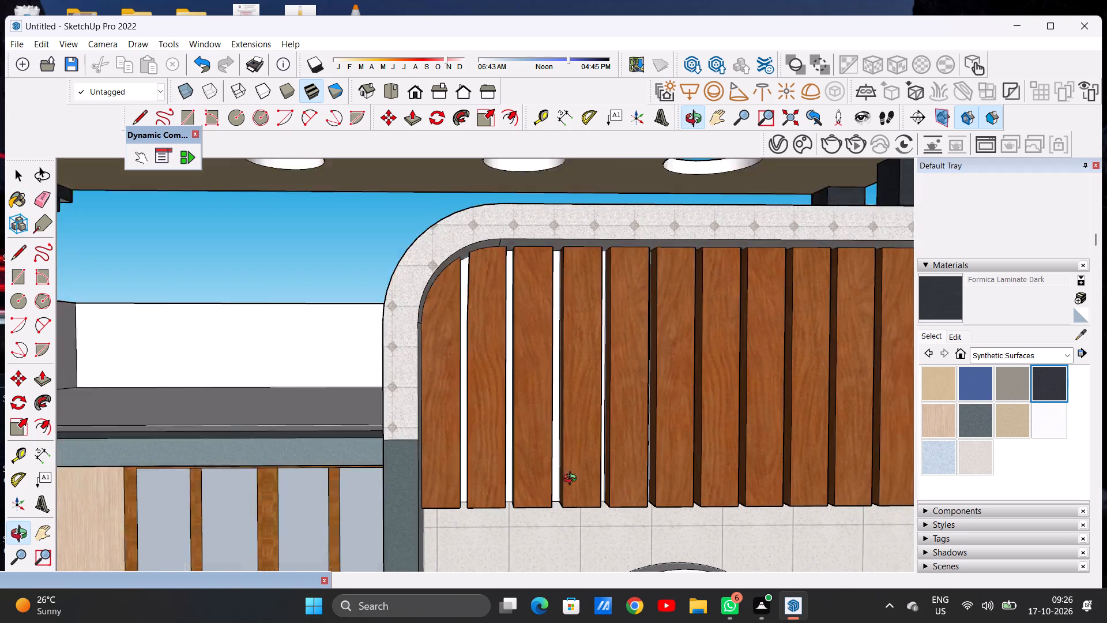
middle_click_drag(573, 480, 544, 482)
middle_click(526, 505)
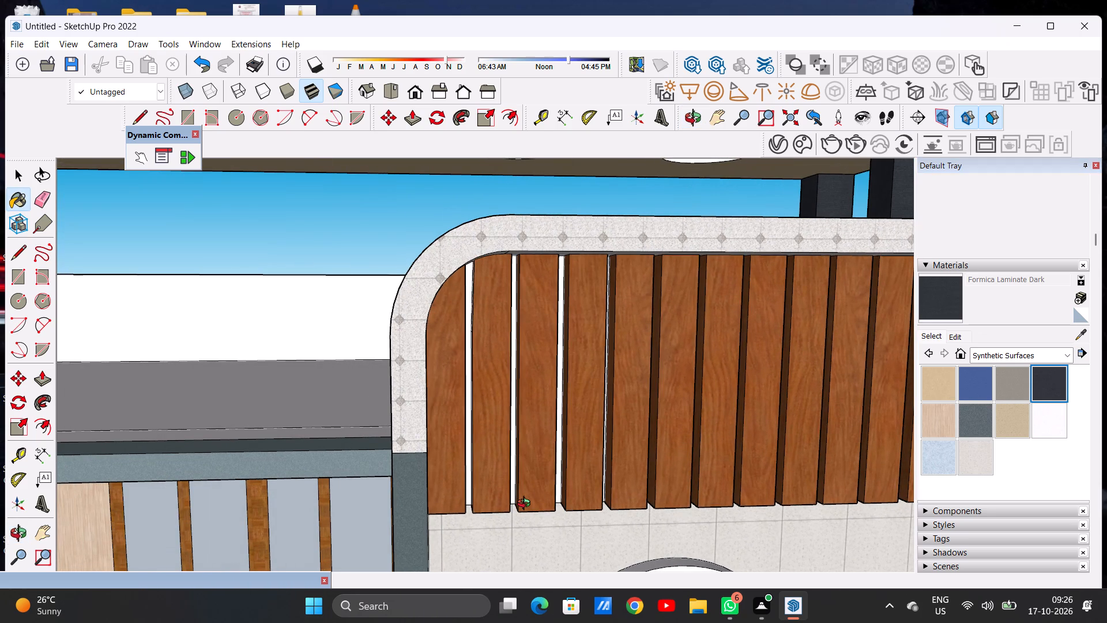
scroll(518, 436, "up", 5)
left_click(511, 428)
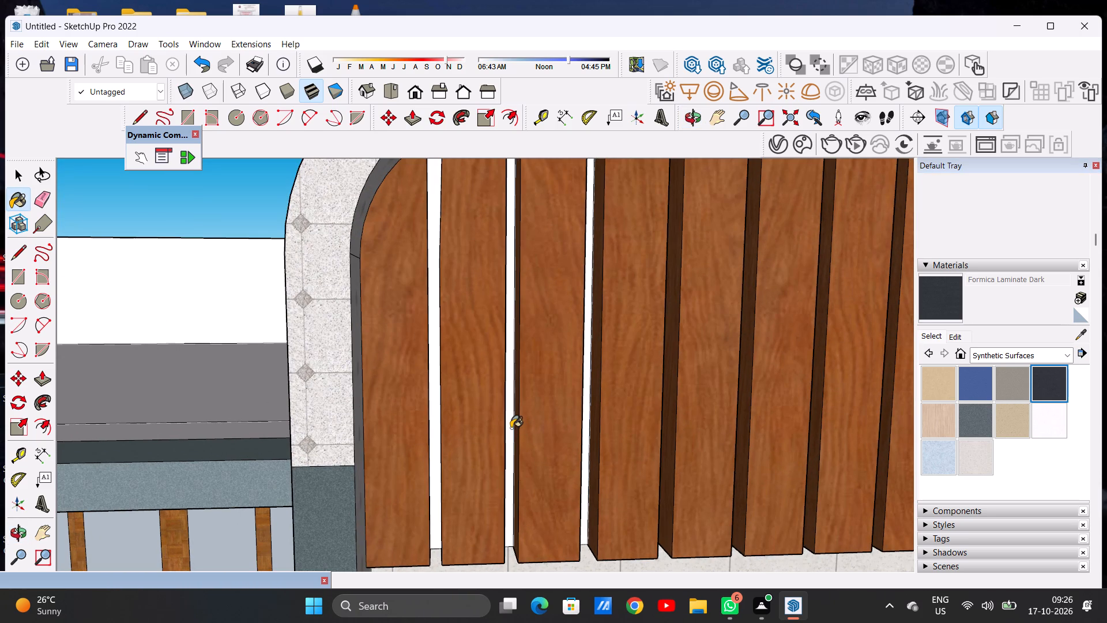
left_click(434, 441)
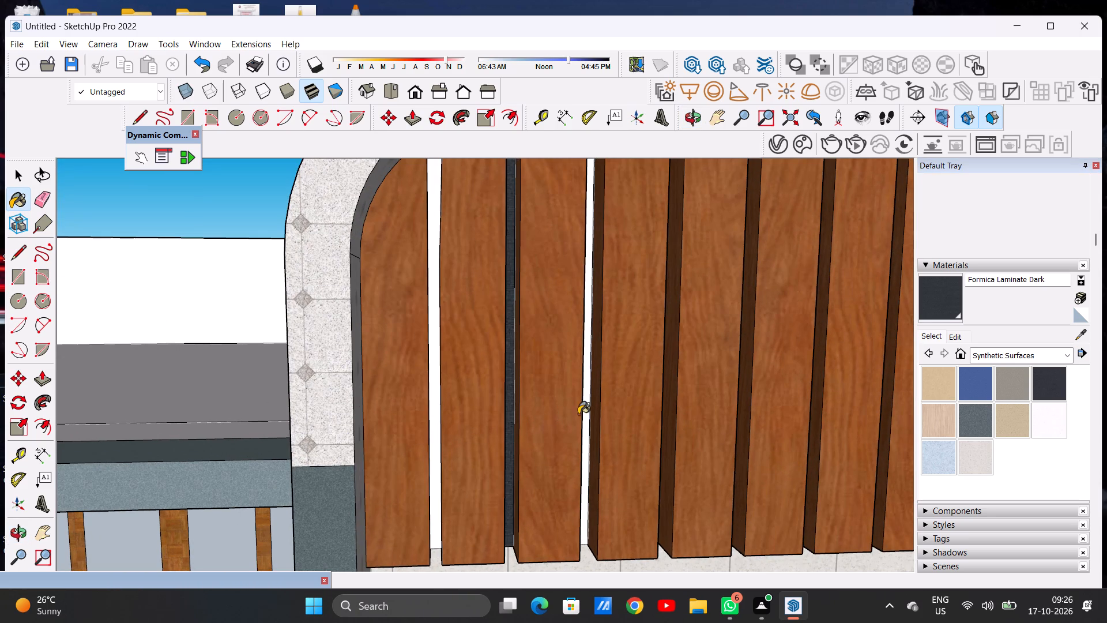
left_click(587, 407)
scroll(373, 445, "down", 10)
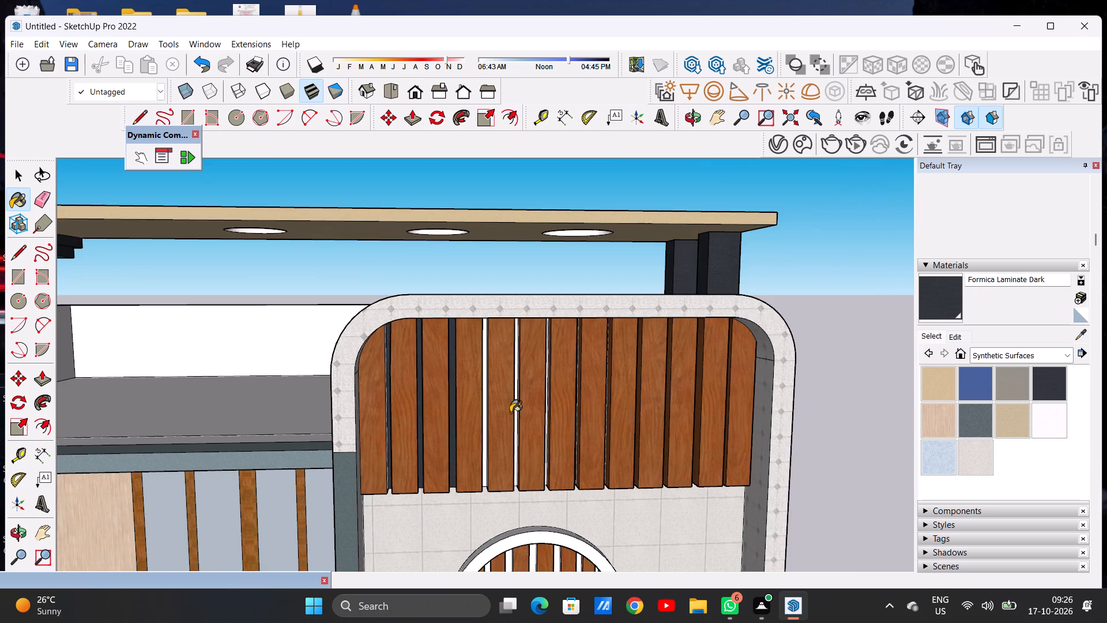
Paint the five middle gaps between the upper wooden slats with Formica Laminate Dark.
scroll(510, 412, "up", 9)
left_click(515, 415)
left_click(435, 429)
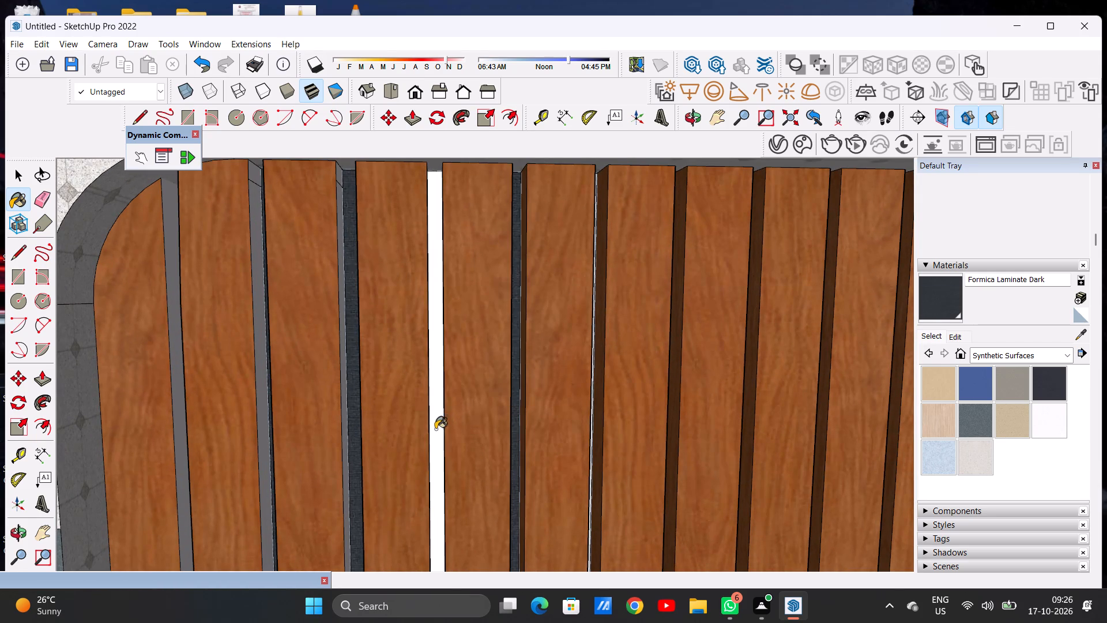
scroll(382, 425, "down", 8)
scroll(591, 425, "up", 8)
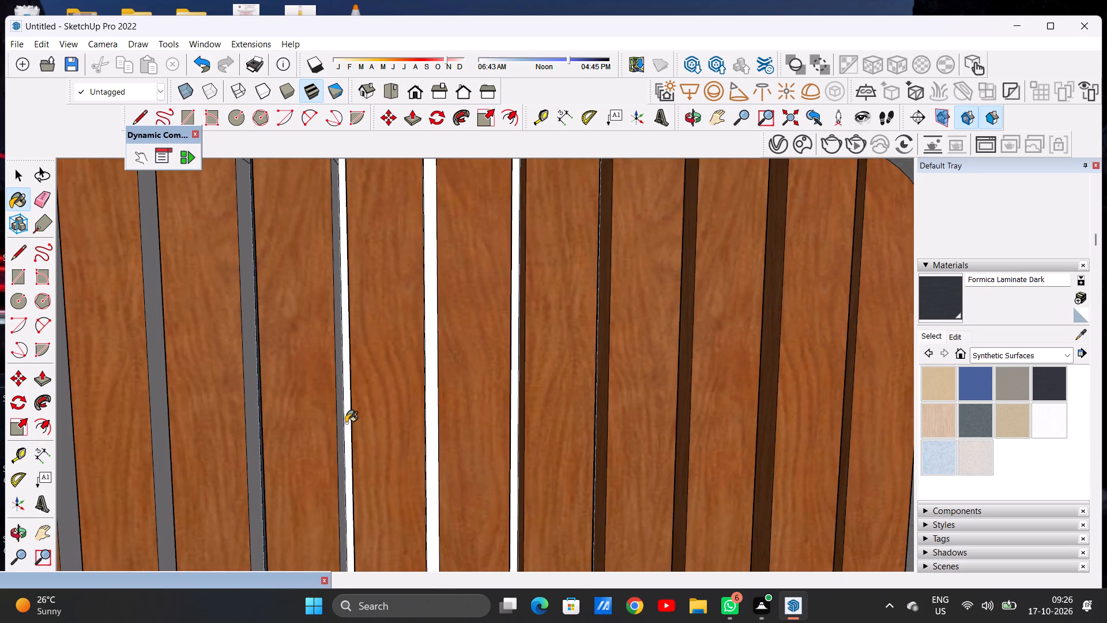
left_click(346, 423)
left_click(432, 419)
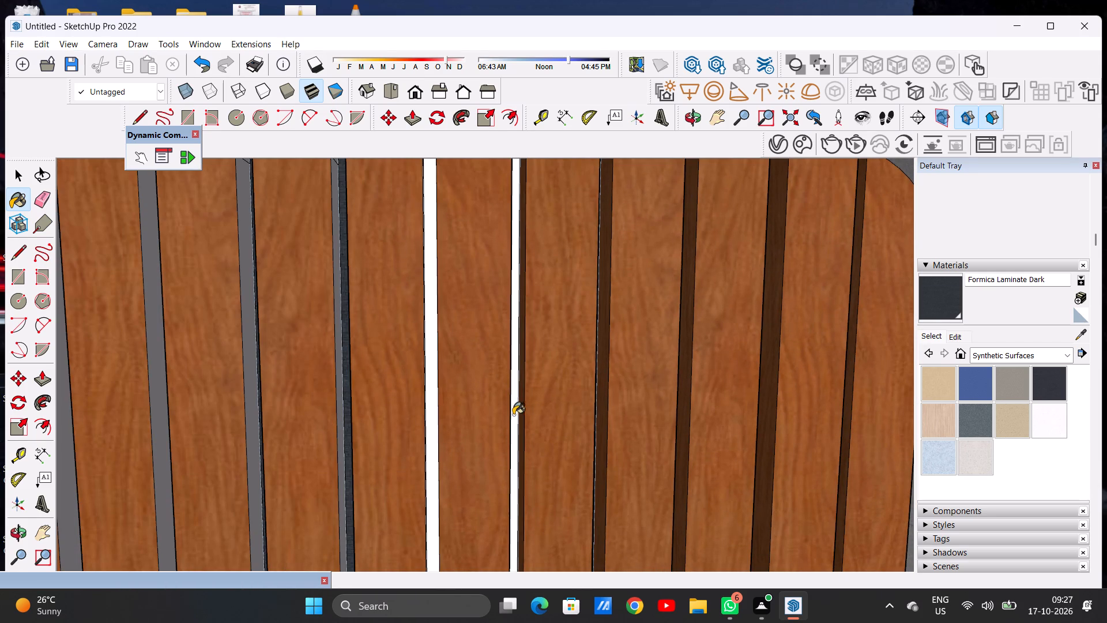
left_click(514, 414)
Paint the four remaining gaps toward the right end of the upper wooden slats with Formica Laminate Dark.
scroll(325, 431, "down", 9)
scroll(475, 418, "up", 5)
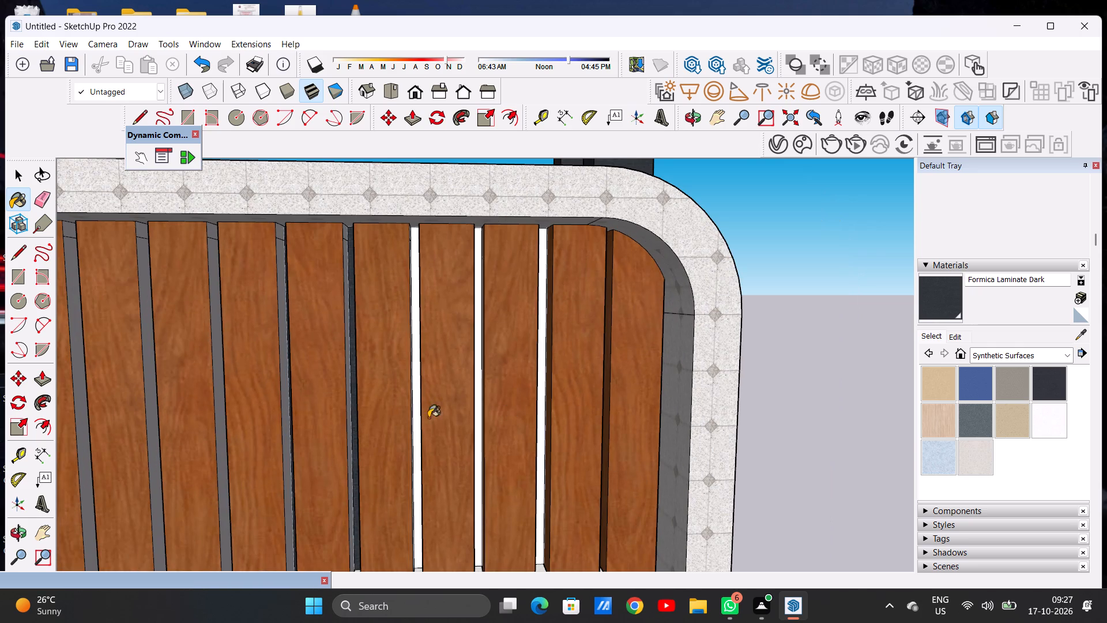
left_click(416, 408)
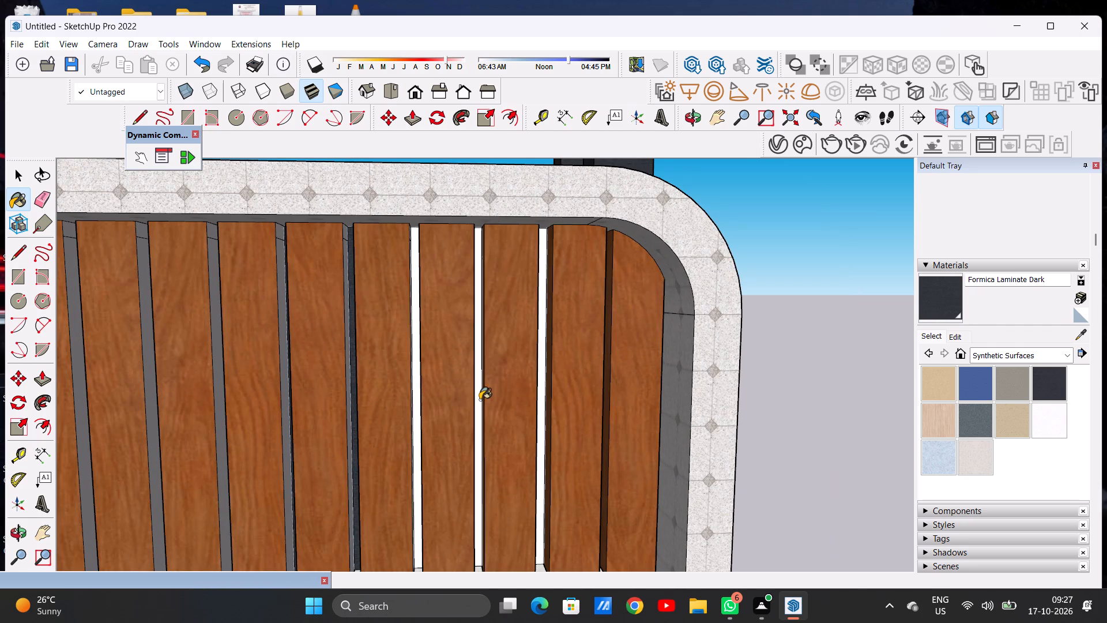
left_click(478, 399)
left_click(543, 396)
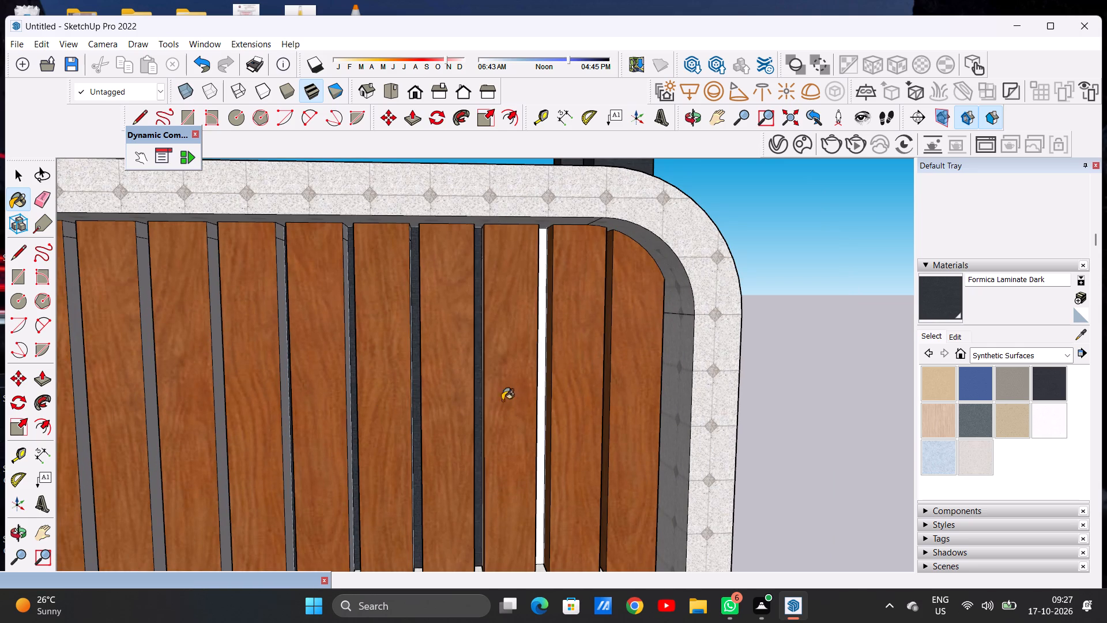
scroll(411, 408, "down", 6)
scroll(500, 405, "up", 7)
scroll(571, 396, "up", 4)
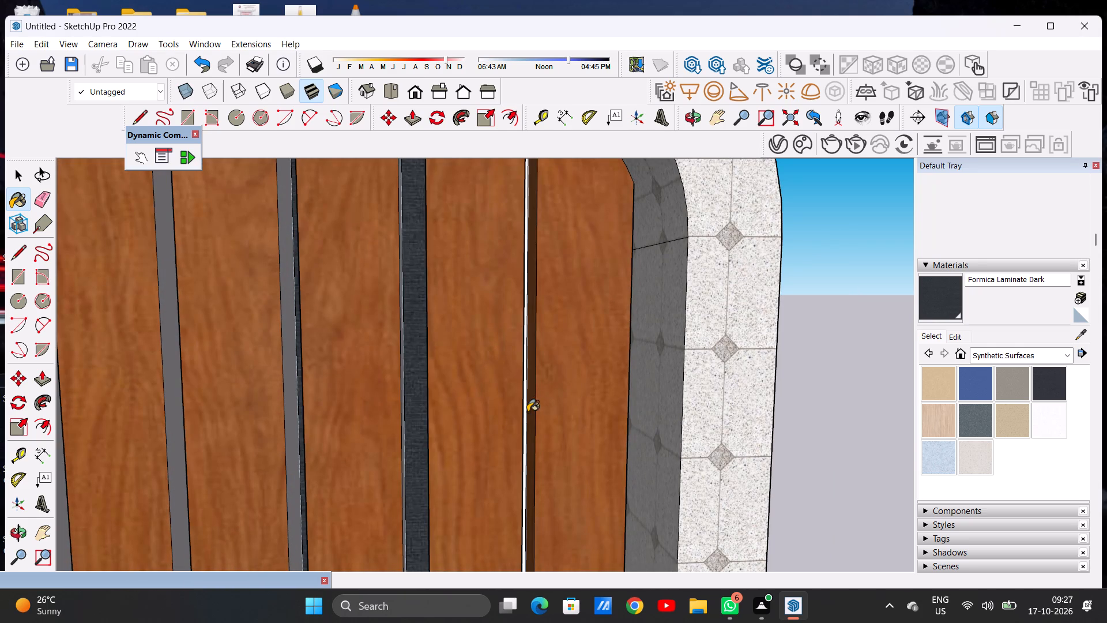
left_click(525, 415)
scroll(435, 408, "down", 20)
scroll(435, 408, "down", 2)
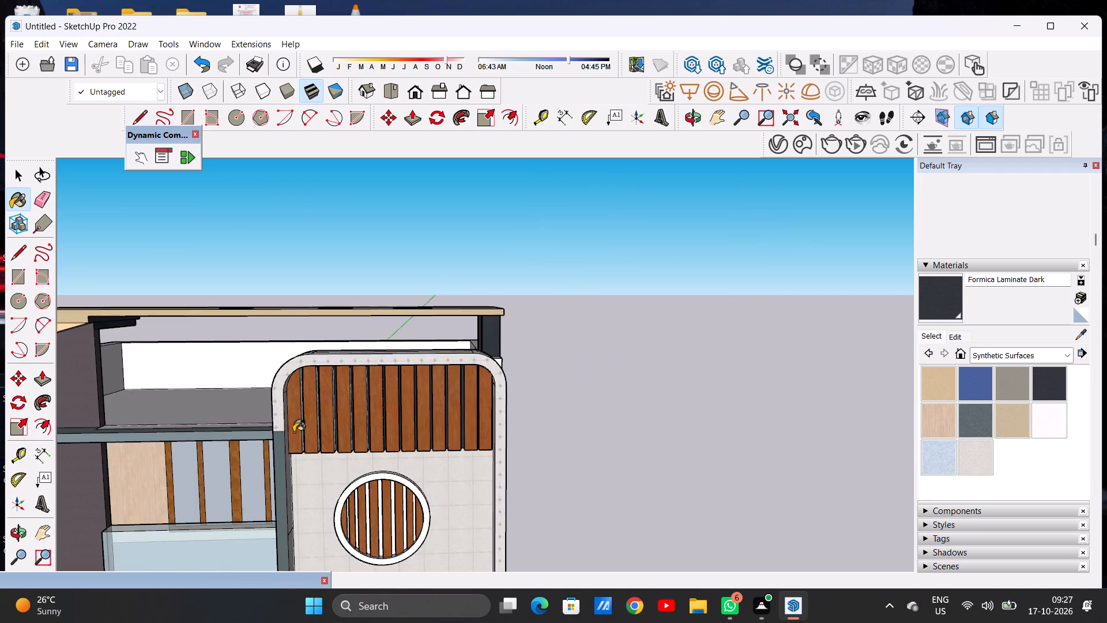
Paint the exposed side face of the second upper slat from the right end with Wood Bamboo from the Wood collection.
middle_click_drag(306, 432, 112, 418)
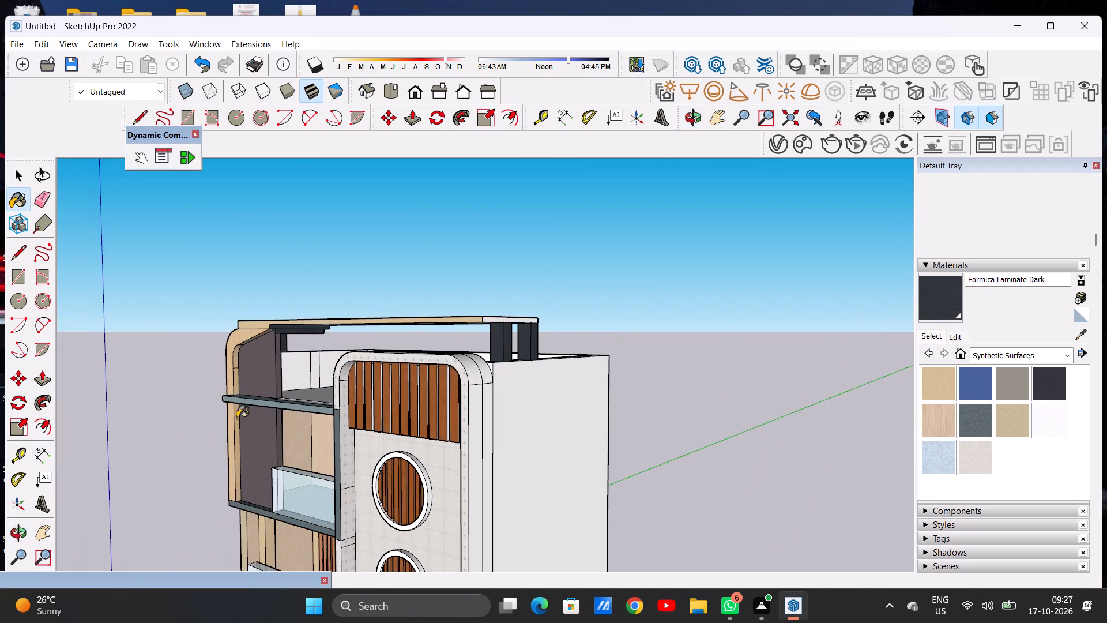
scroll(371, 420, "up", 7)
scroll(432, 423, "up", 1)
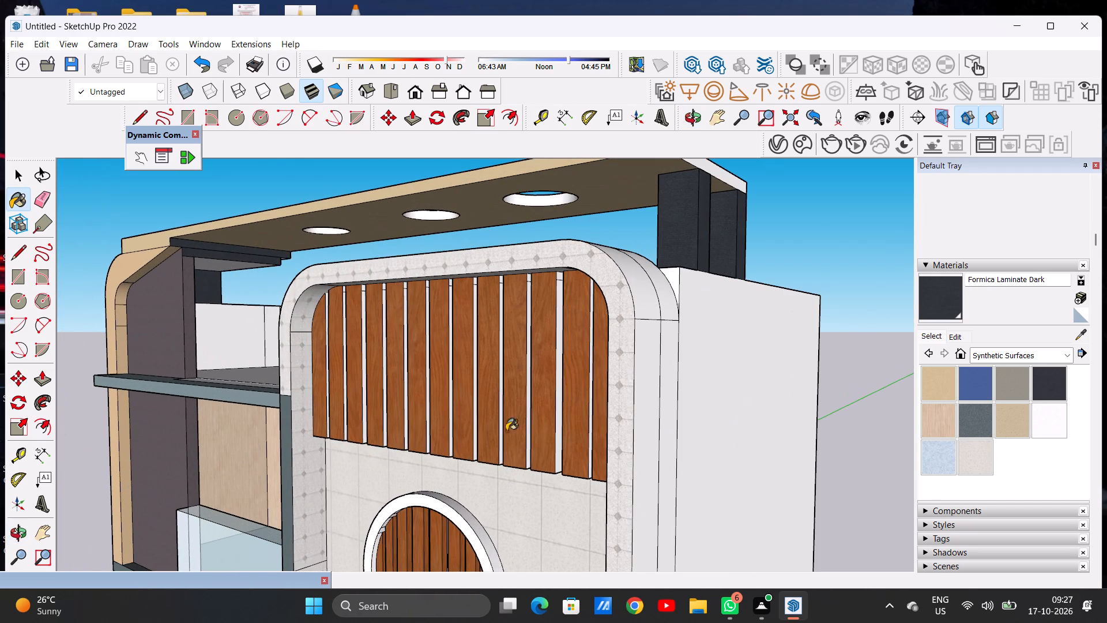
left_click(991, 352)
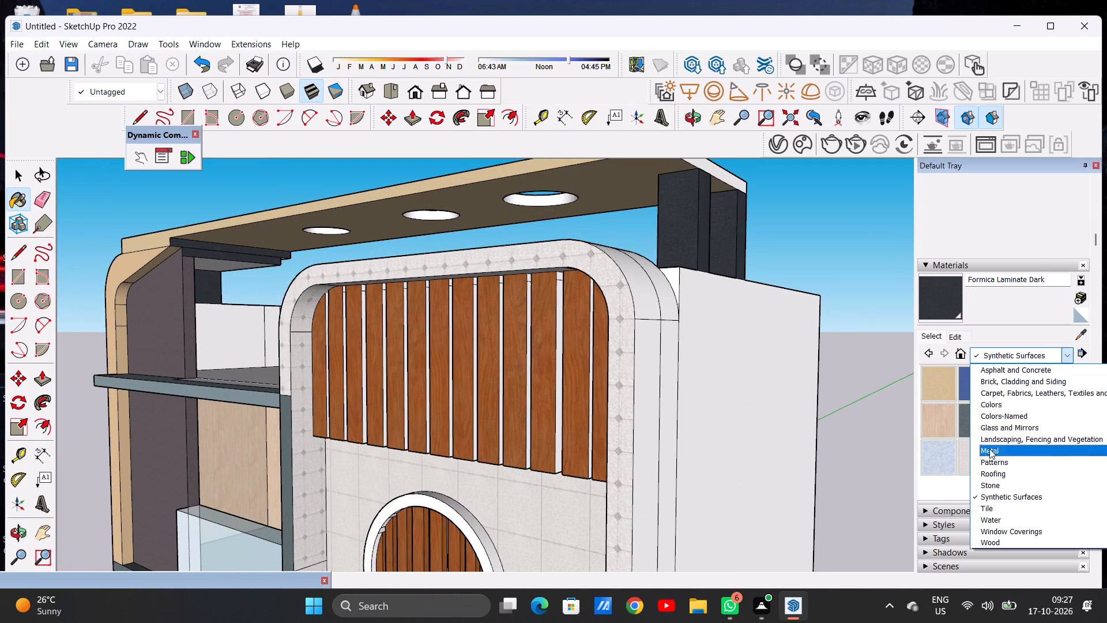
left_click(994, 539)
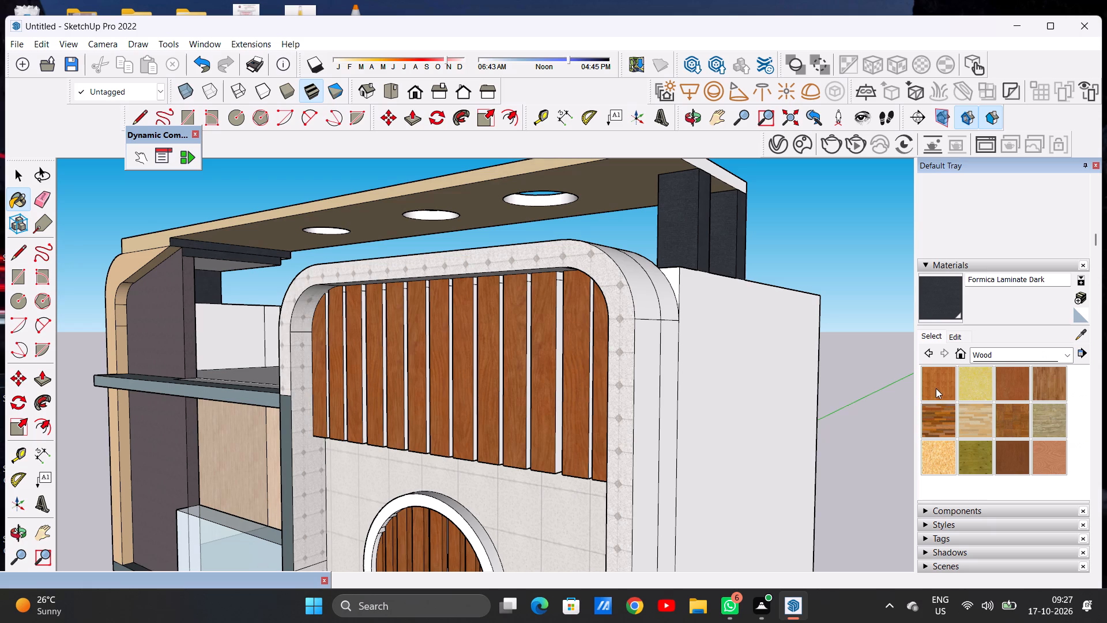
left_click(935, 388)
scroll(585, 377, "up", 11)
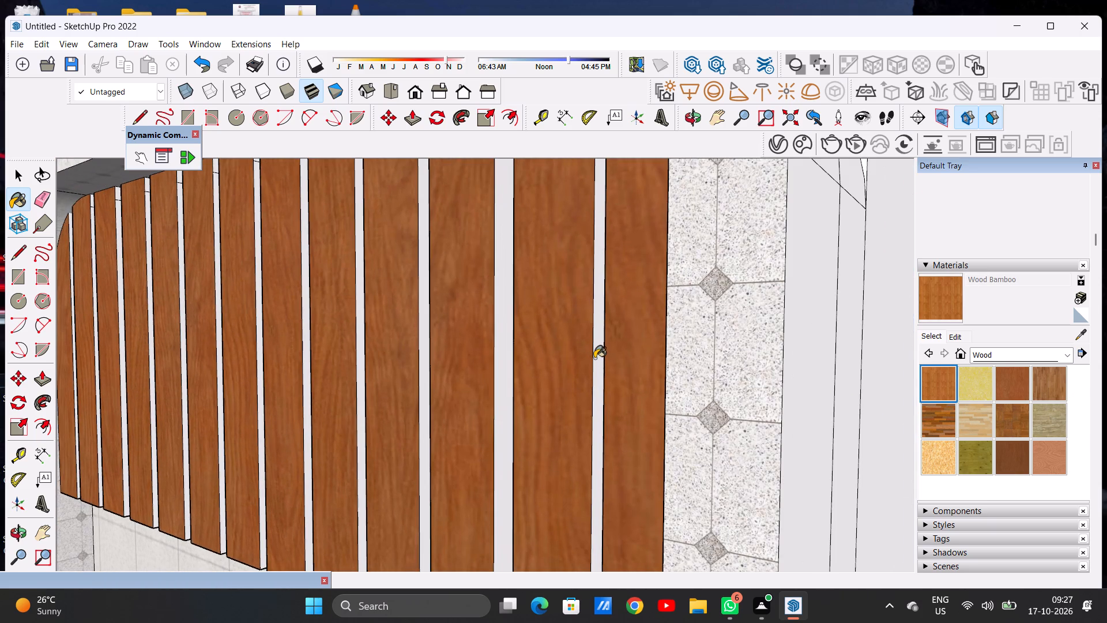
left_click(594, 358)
Paint the side faces of the second and third upper slats from the right end, including their short top sections, with Wood Cherry Original.
left_click(1015, 379)
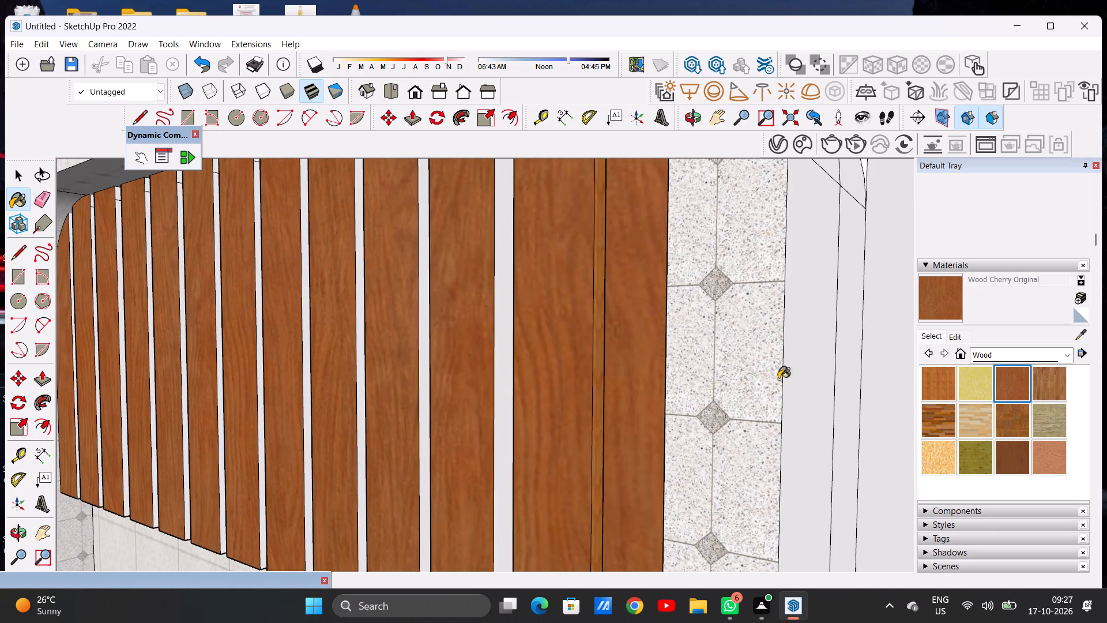
left_click(599, 366)
left_click(577, 376)
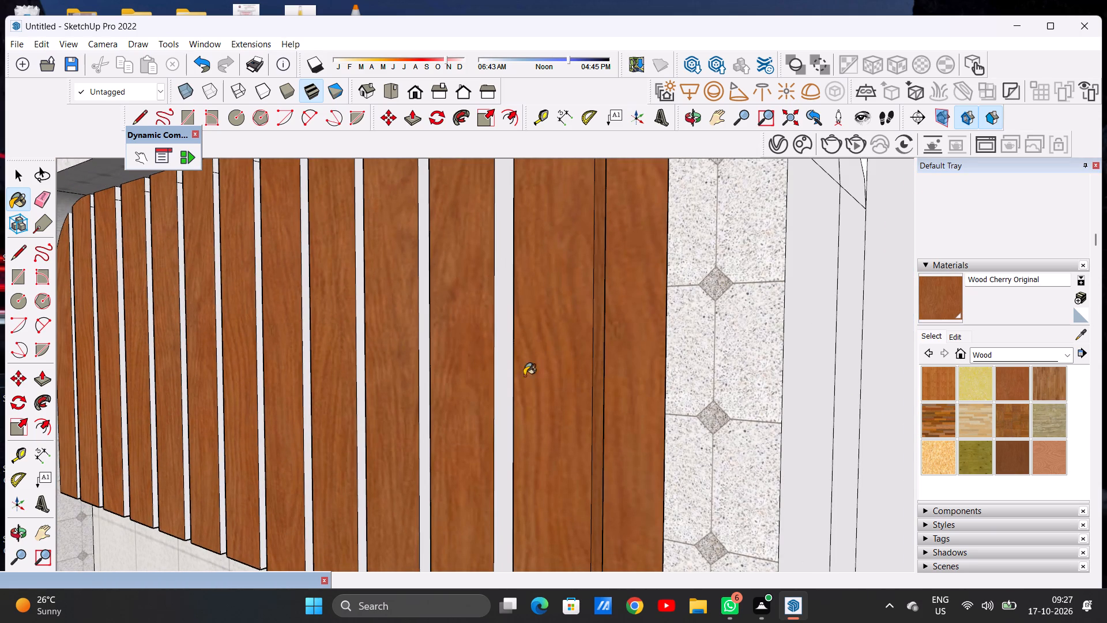
left_click(501, 376)
scroll(592, 397, "down", 11)
scroll(536, 318, "up", 2)
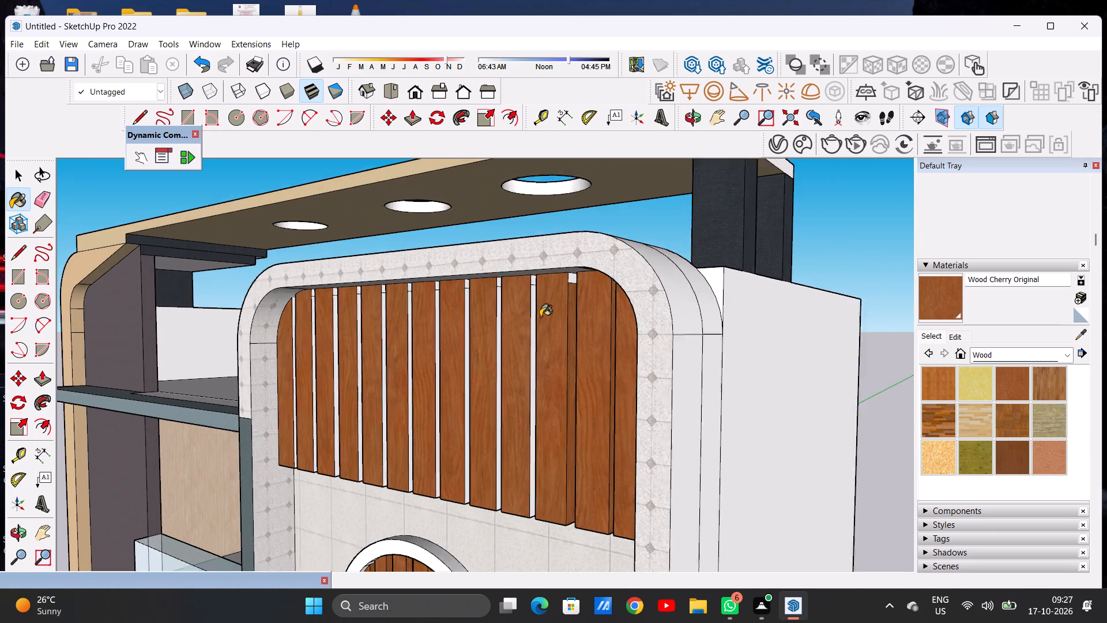
scroll(540, 317, "up", 4)
scroll(589, 250, "up", 4)
left_click(593, 251)
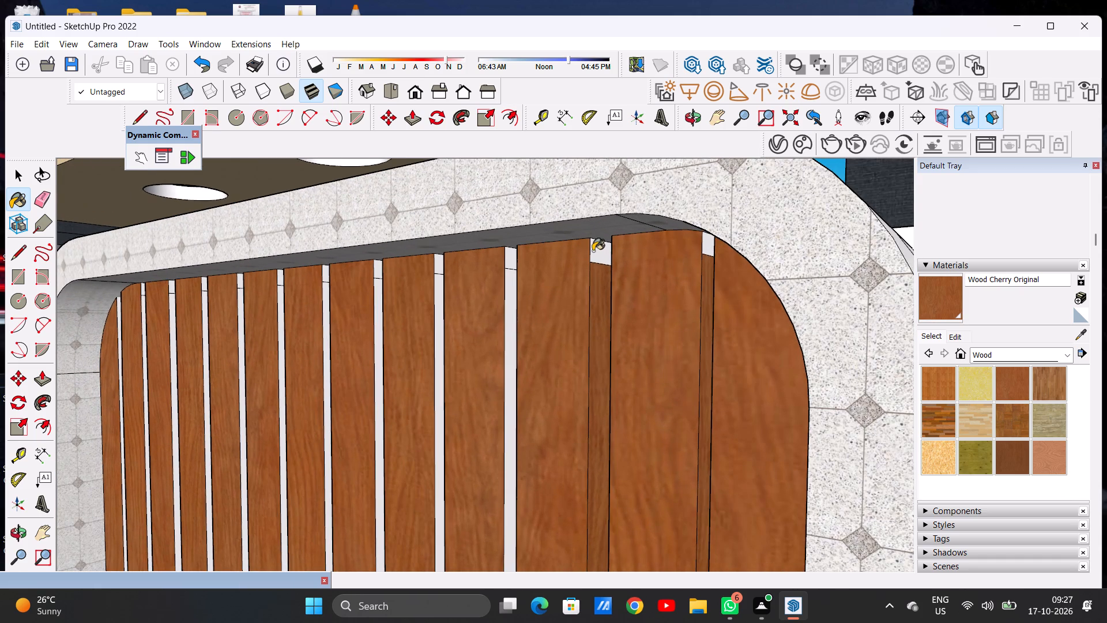
scroll(698, 250, "up", 4)
left_click(708, 246)
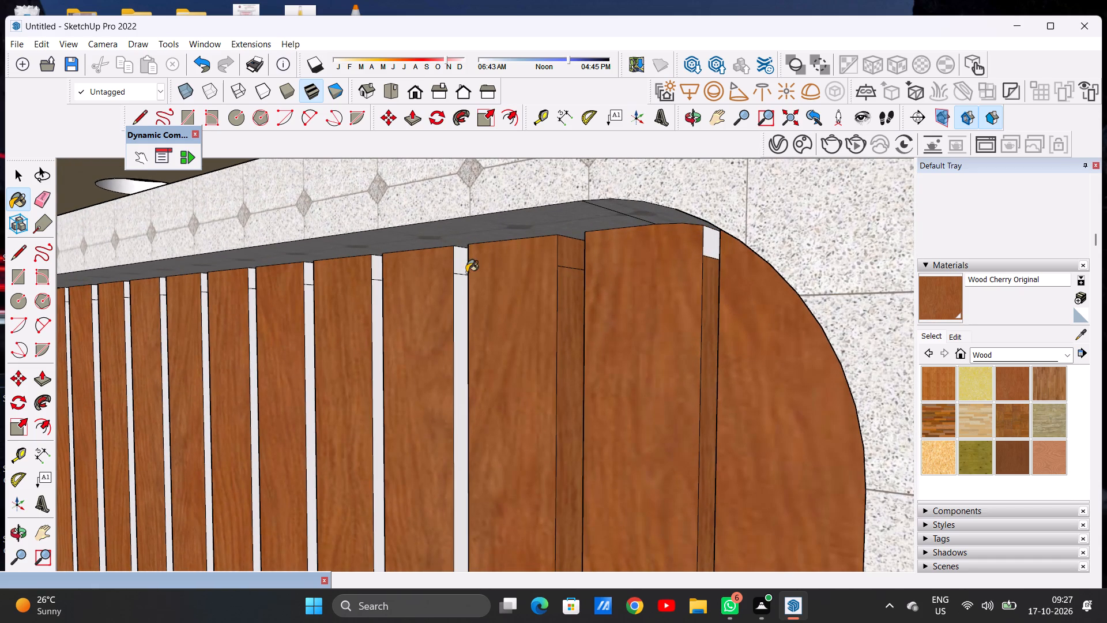
Paint the side faces of the next four upper slats toward the left, both top and lower sections, with Wood Cherry Original.
left_click(457, 268)
left_click(460, 290)
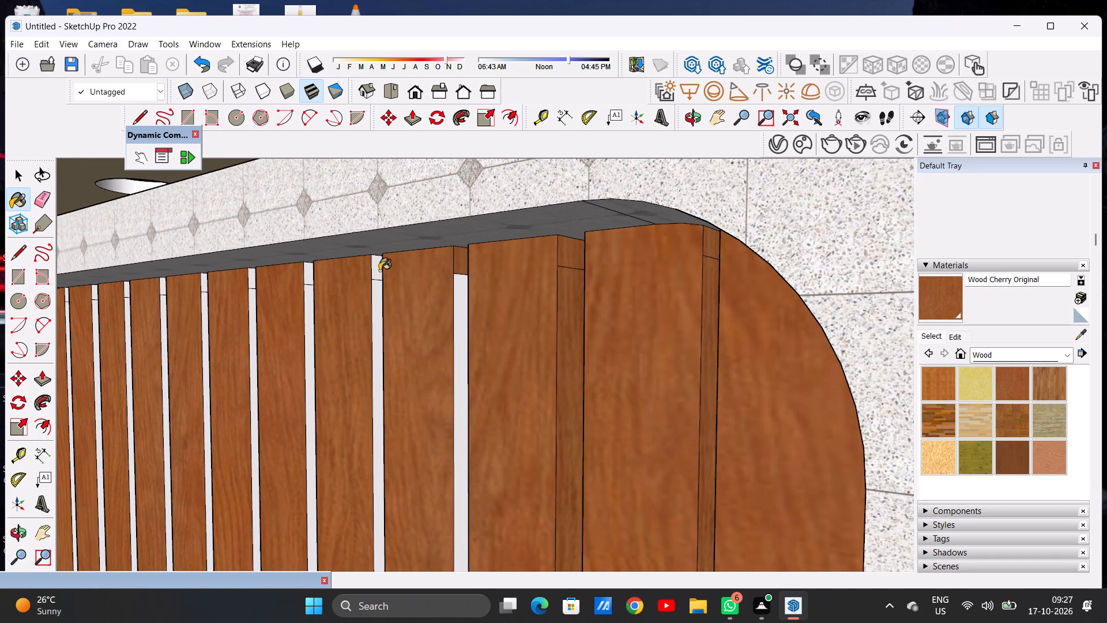
left_click(377, 269)
left_click(381, 301)
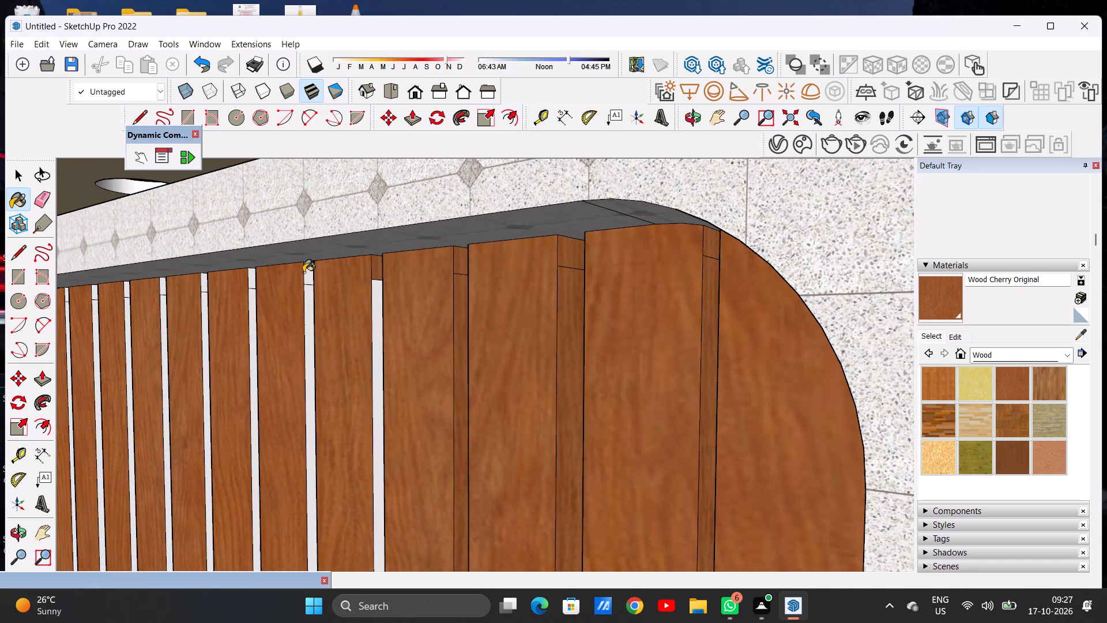
left_click(306, 272)
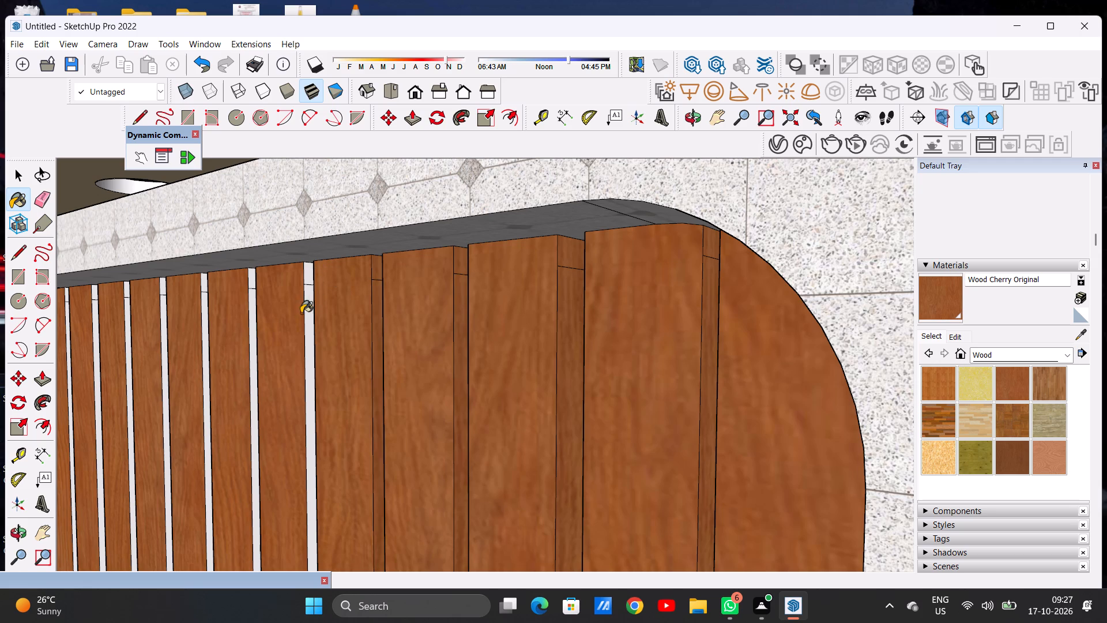
left_click(308, 309)
left_click(253, 282)
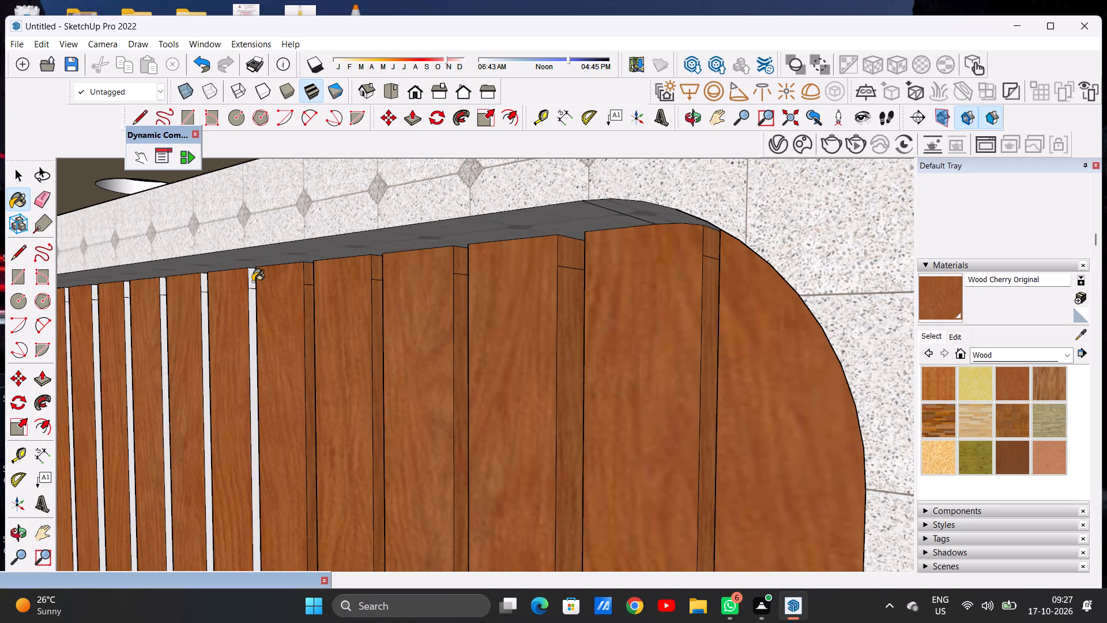
left_click(254, 303)
Paint both side-face sections of the sixth and fifth upper slats from the left end with Wood Cherry Original.
scroll(443, 325, "down", 5)
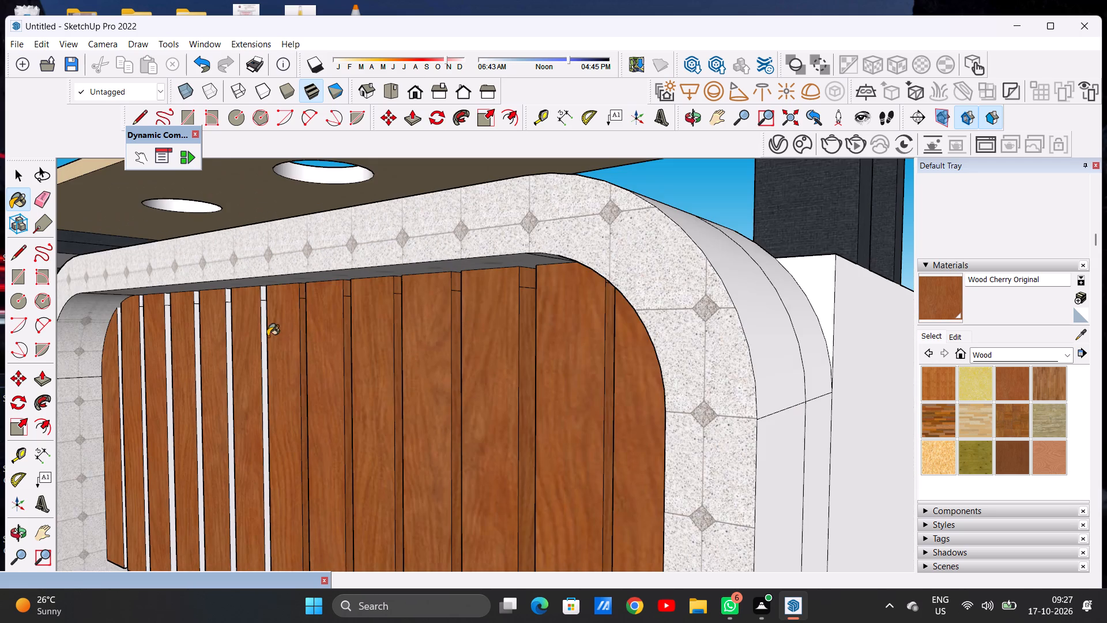
scroll(234, 319, "down", 1)
scroll(234, 319, "up", 8)
left_click(311, 276)
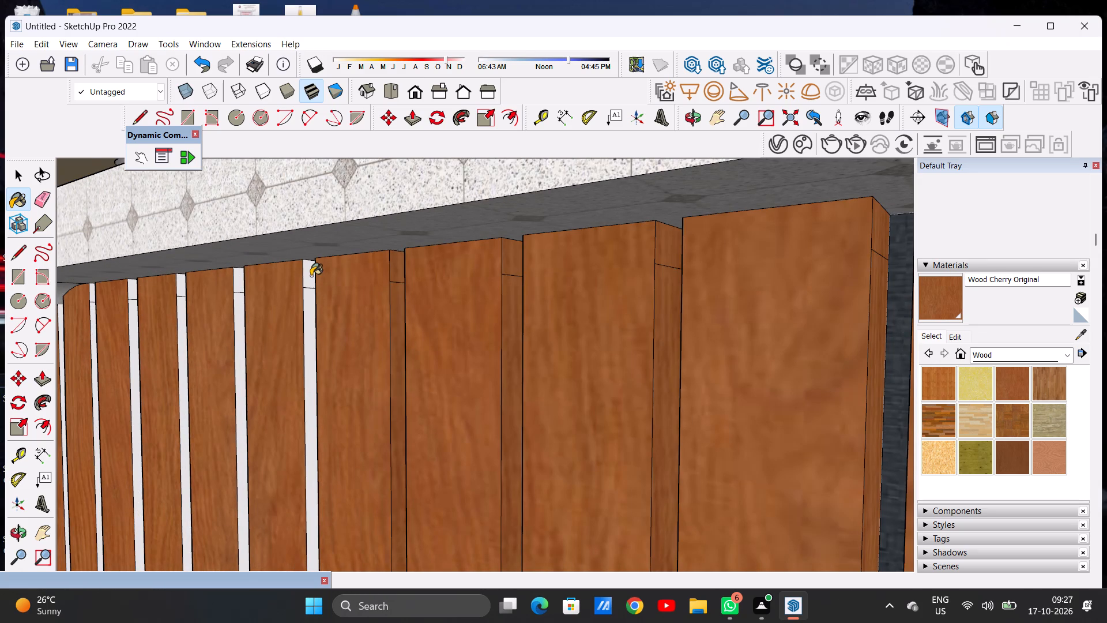
left_click(310, 299)
scroll(497, 318, "down", 7)
scroll(290, 314, "up", 7)
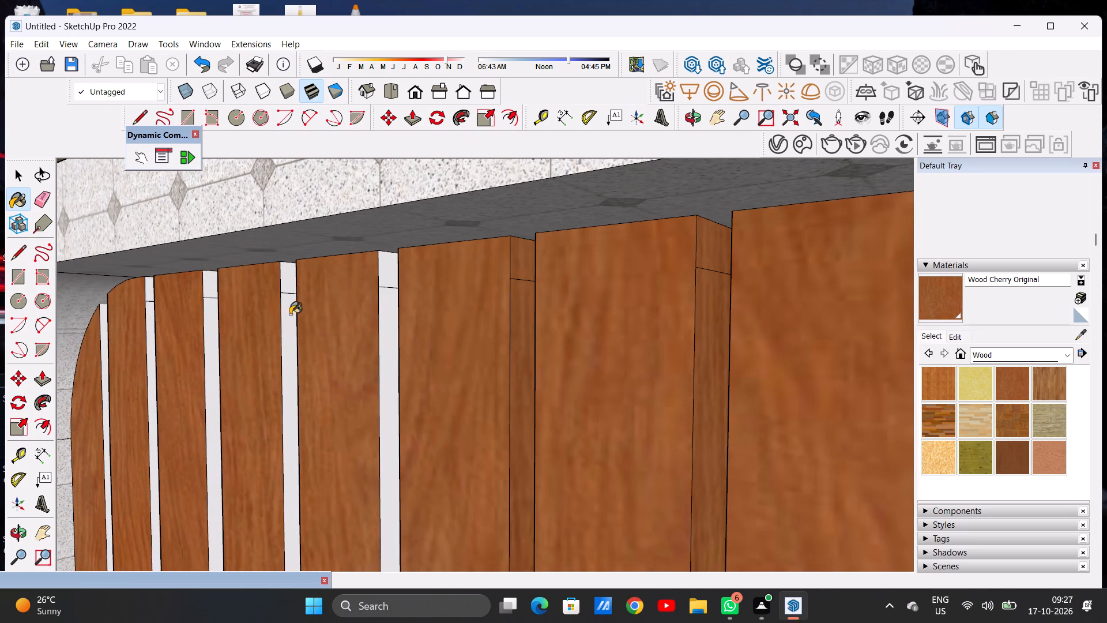
left_click(385, 277)
left_click(386, 312)
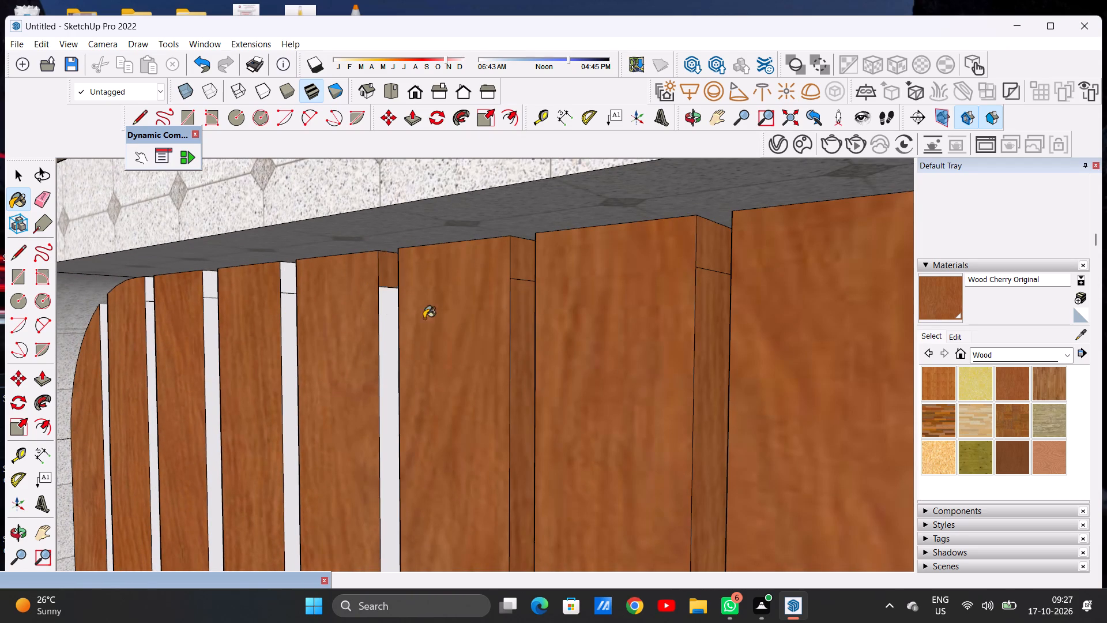
Paint both side-face sections of the fourth and third upper slats from the left end with Wood Cherry Original.
scroll(461, 321, "down", 8)
scroll(314, 320, "up", 7)
left_click(402, 279)
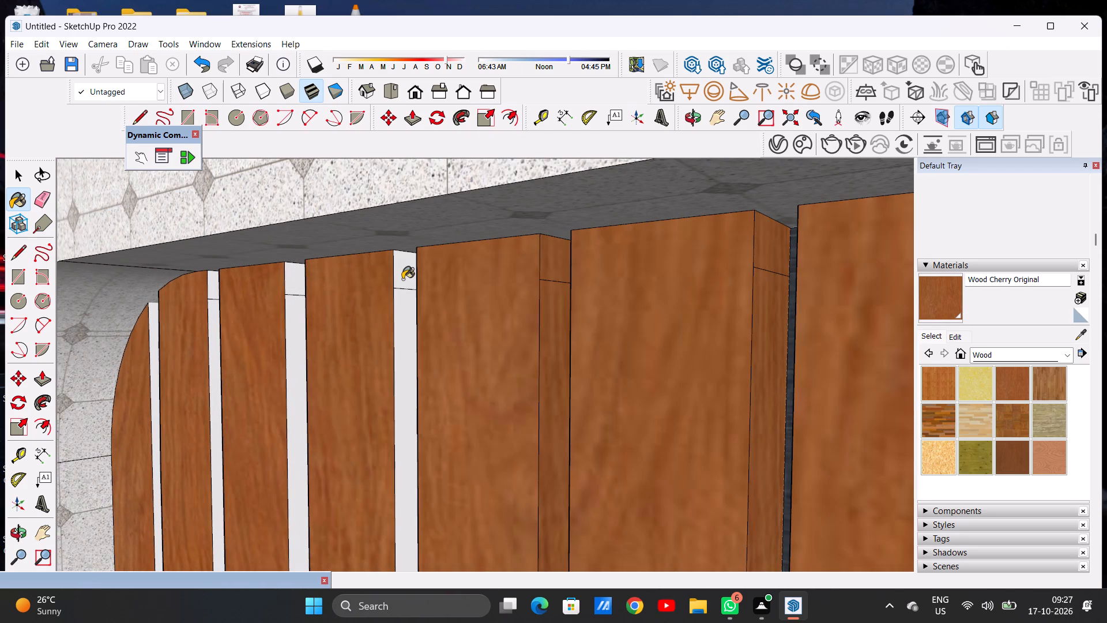
left_click(394, 318)
scroll(526, 321, "down", 3)
scroll(437, 336, "up", 4)
left_click(424, 329)
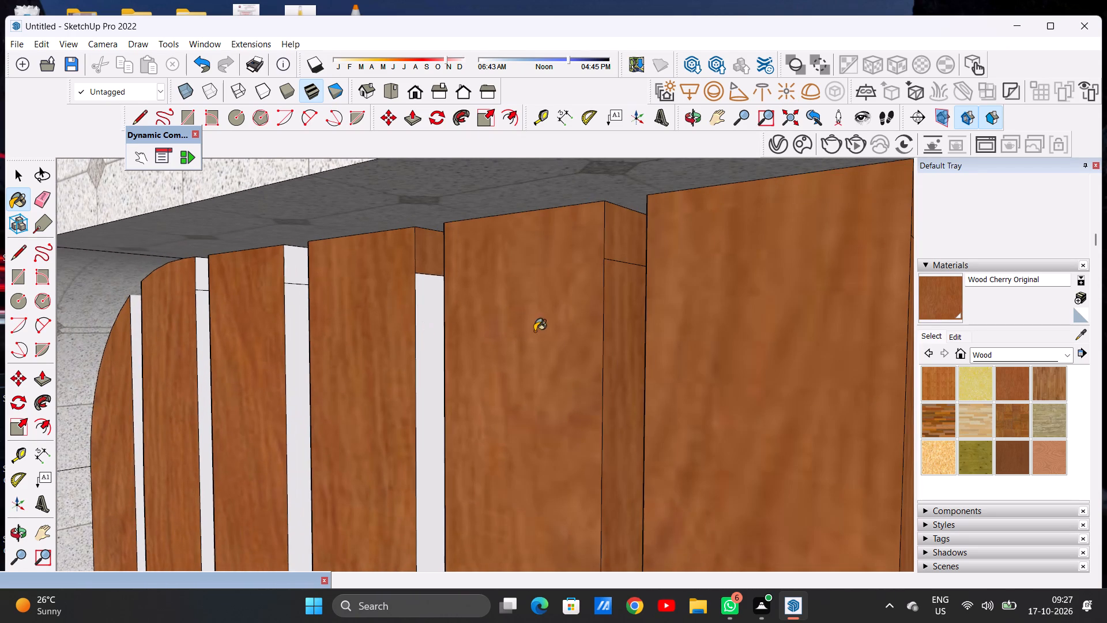
scroll(542, 334, "down", 5)
scroll(370, 318, "up", 5)
left_click(376, 283)
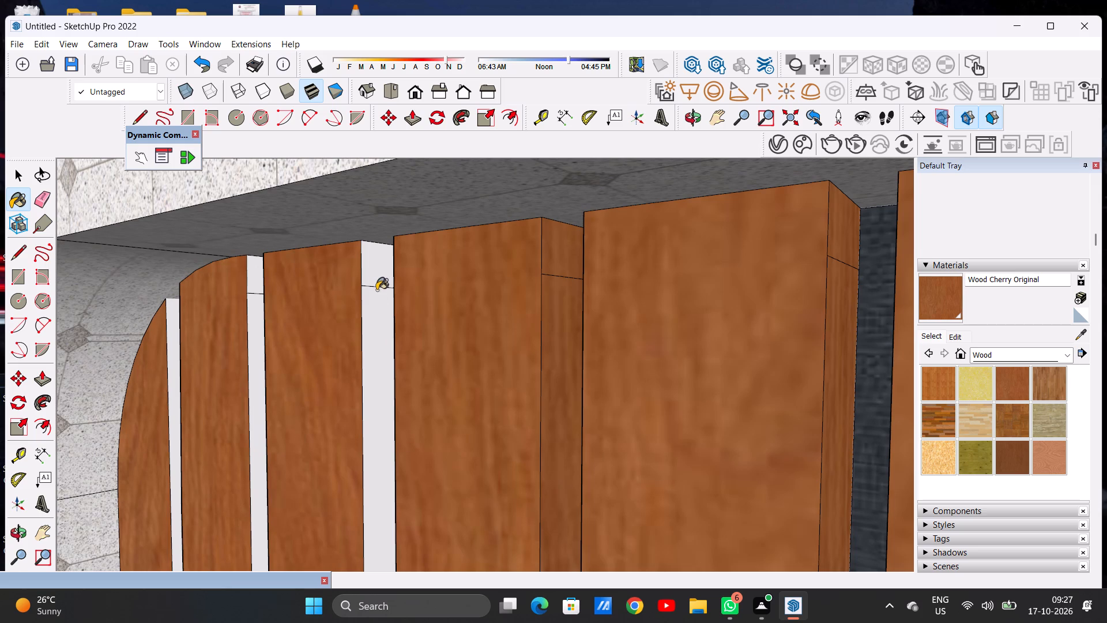
left_click(379, 322)
Paint the side faces of the two leftmost upper slats beside the frame's curved corner with Wood Cherry Original.
scroll(474, 328, "down", 7)
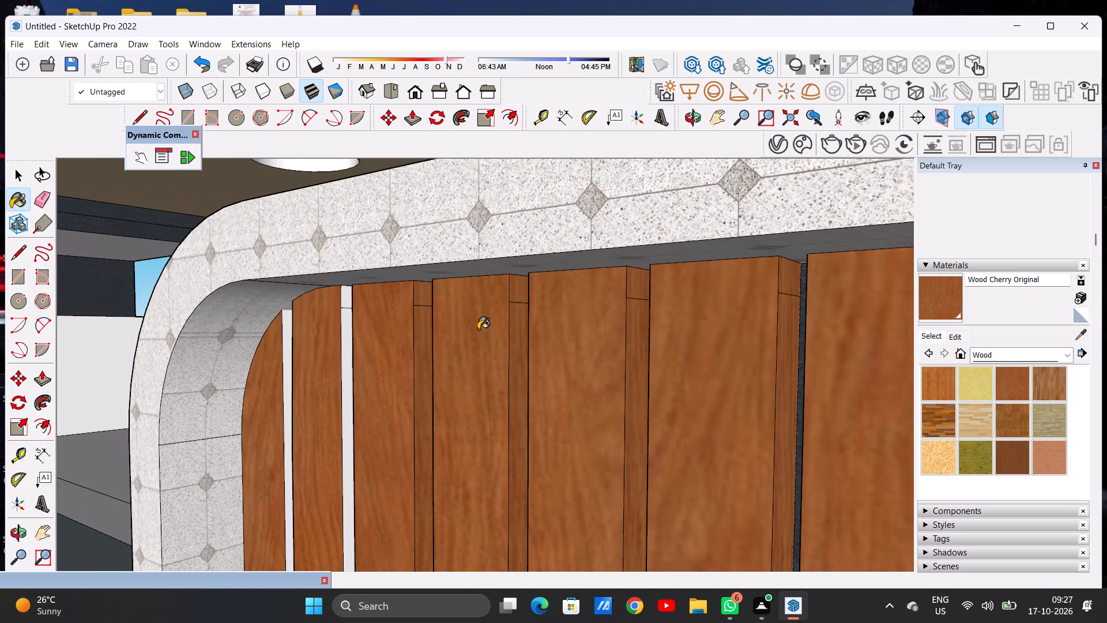
scroll(310, 319, "up", 8)
left_click(388, 271)
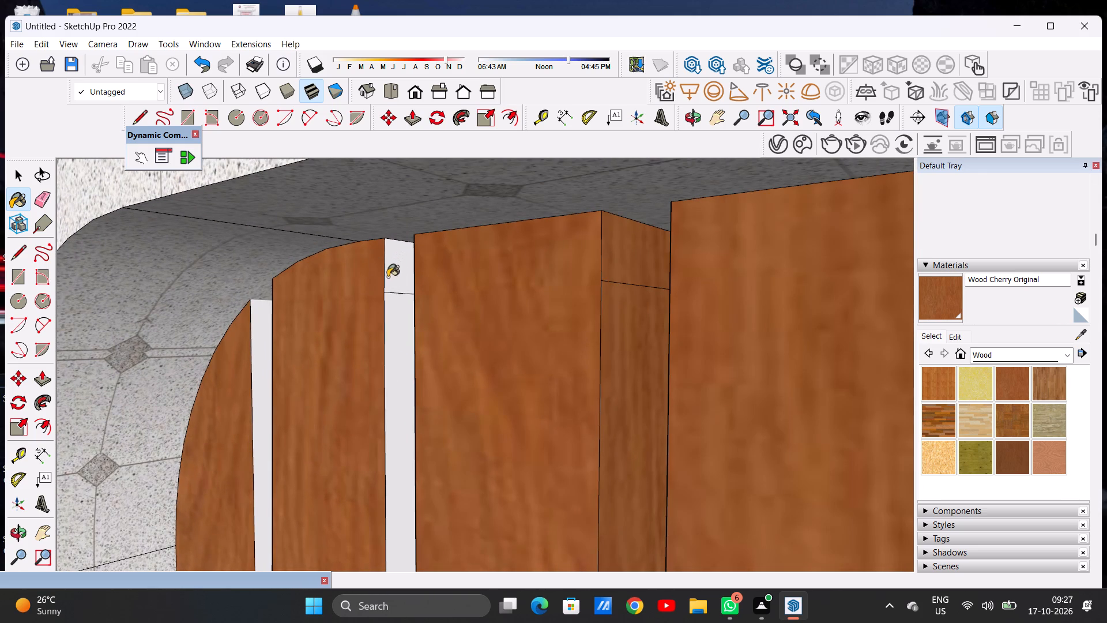
left_click(391, 321)
scroll(497, 329, "down", 16)
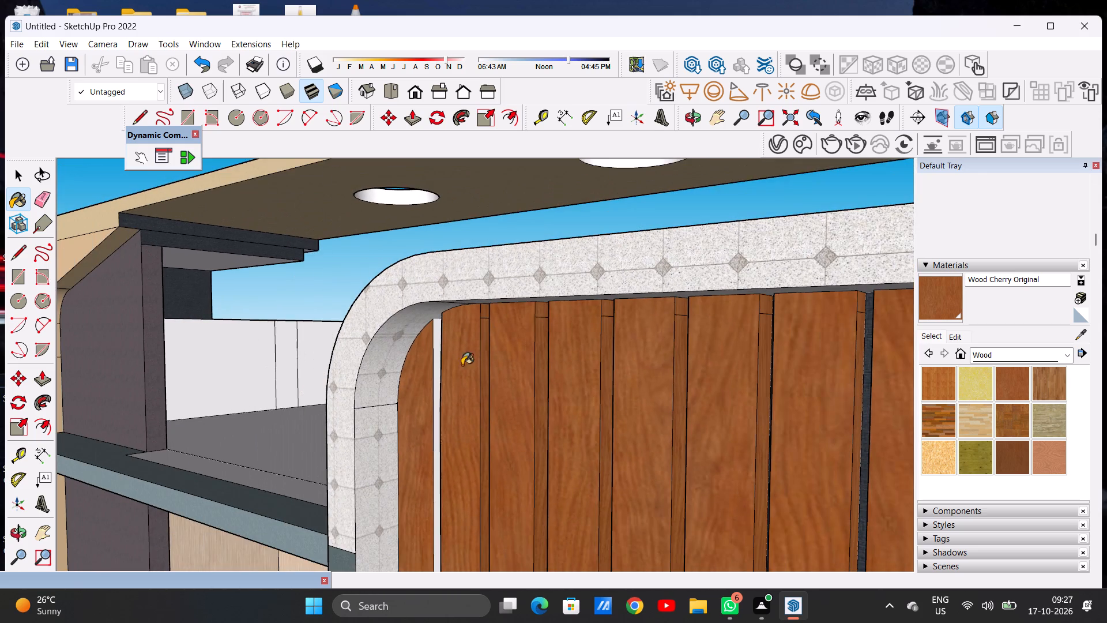
scroll(453, 364, "up", 6)
left_click(438, 290)
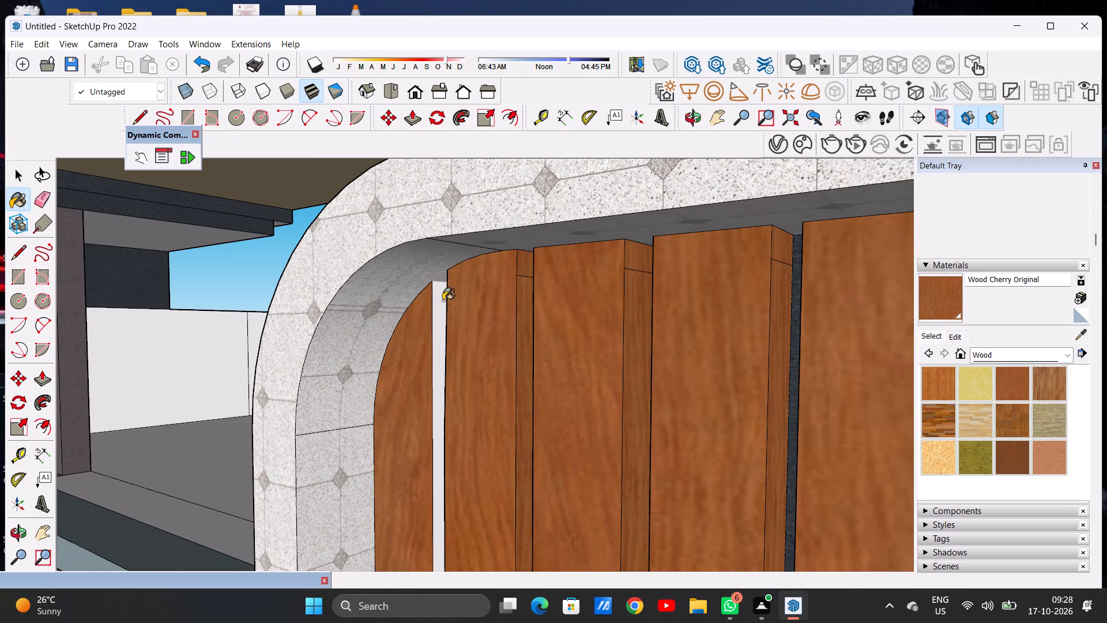
scroll(466, 324, "down", 20)
scroll(466, 324, "down", 9)
Paint the three leftmost gaps between the slats of the upper circular window with Formica Laminate Dark from Synthetic Surfaces.
middle_click_drag(477, 416, 566, 423)
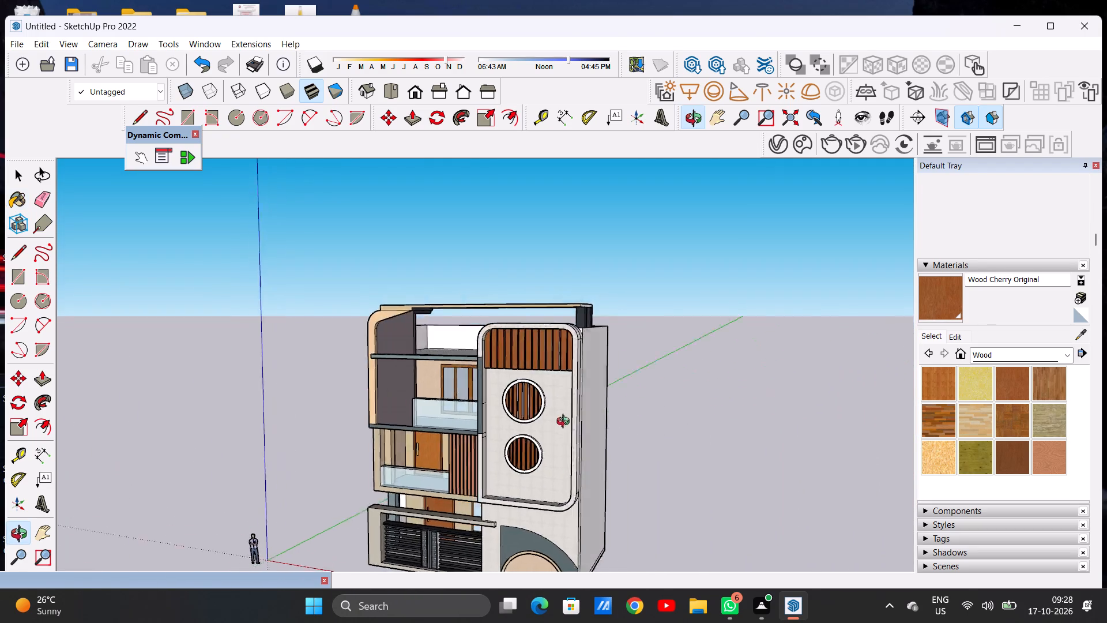
middle_click_drag(566, 423, 724, 422)
scroll(550, 408, "up", 8)
middle_click_drag(542, 414, 475, 401)
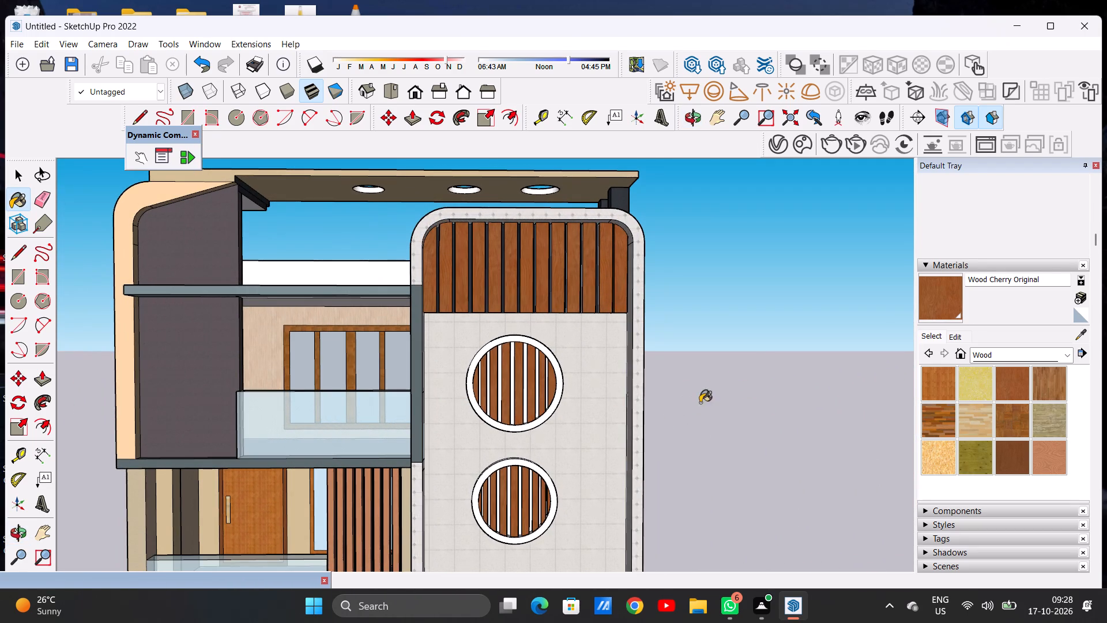
left_click(981, 356)
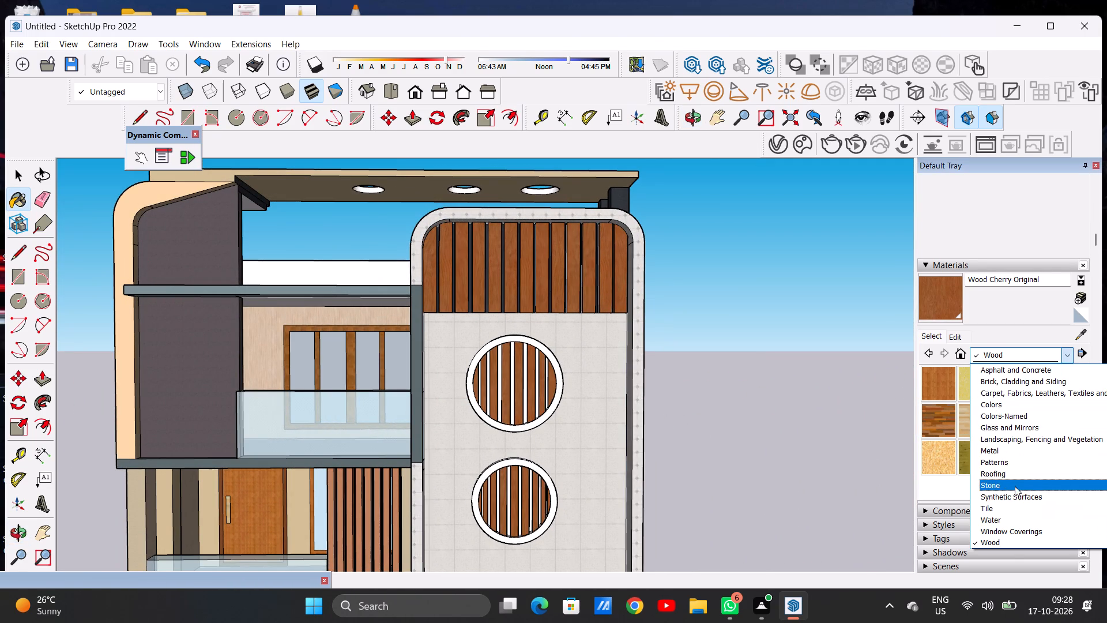
left_click(1016, 493)
left_click(1041, 379)
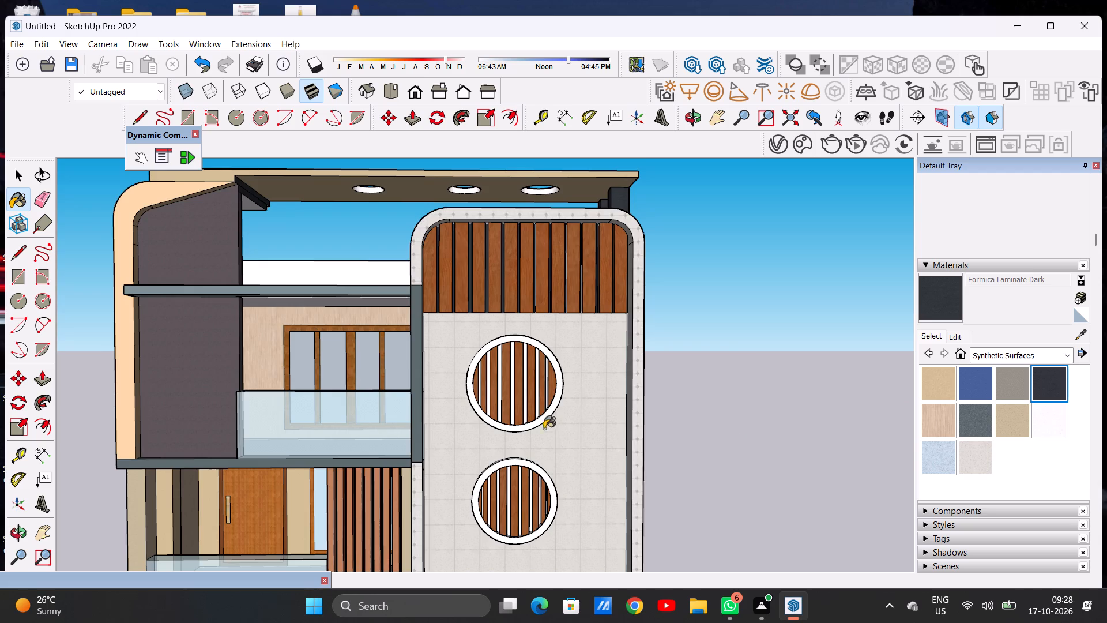
scroll(493, 401, "up", 2)
scroll(493, 401, "down", 1)
scroll(493, 401, "up", 9)
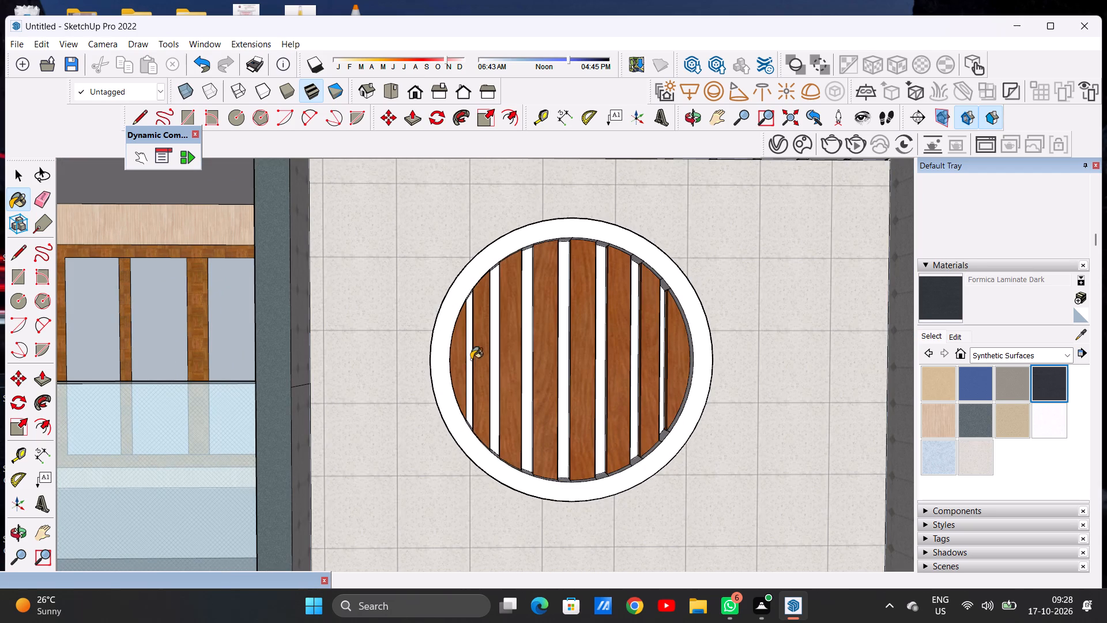
left_click(469, 354)
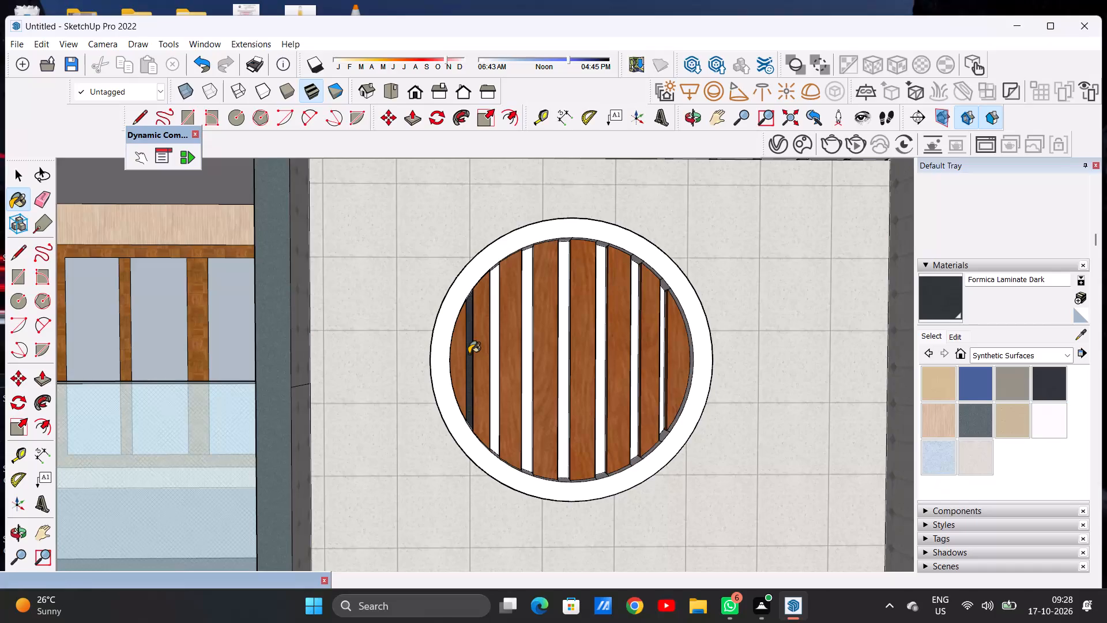
scroll(528, 352, "up", 4)
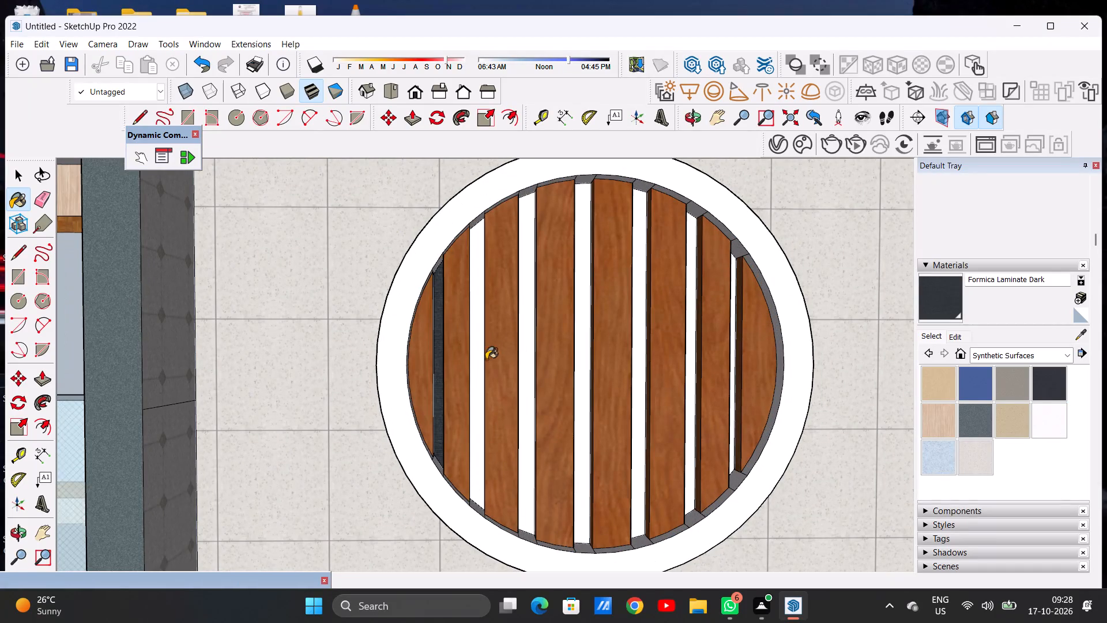
left_click(479, 365)
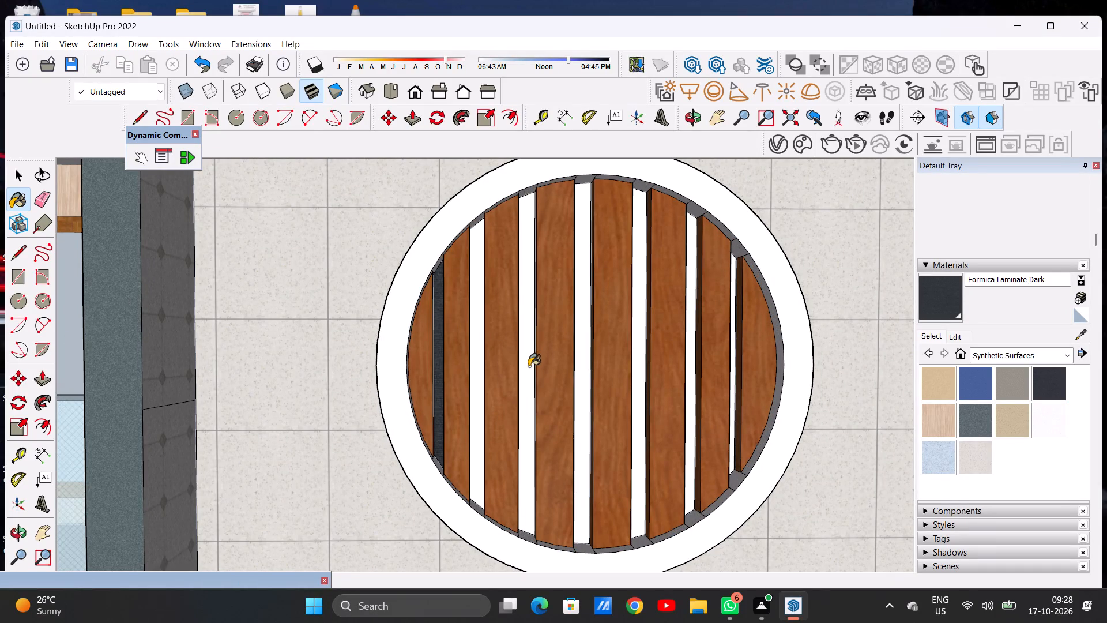
left_click(529, 366)
Paint the four remaining gaps between the slats of the upper circular window with Formica Laminate Dark.
left_click(582, 370)
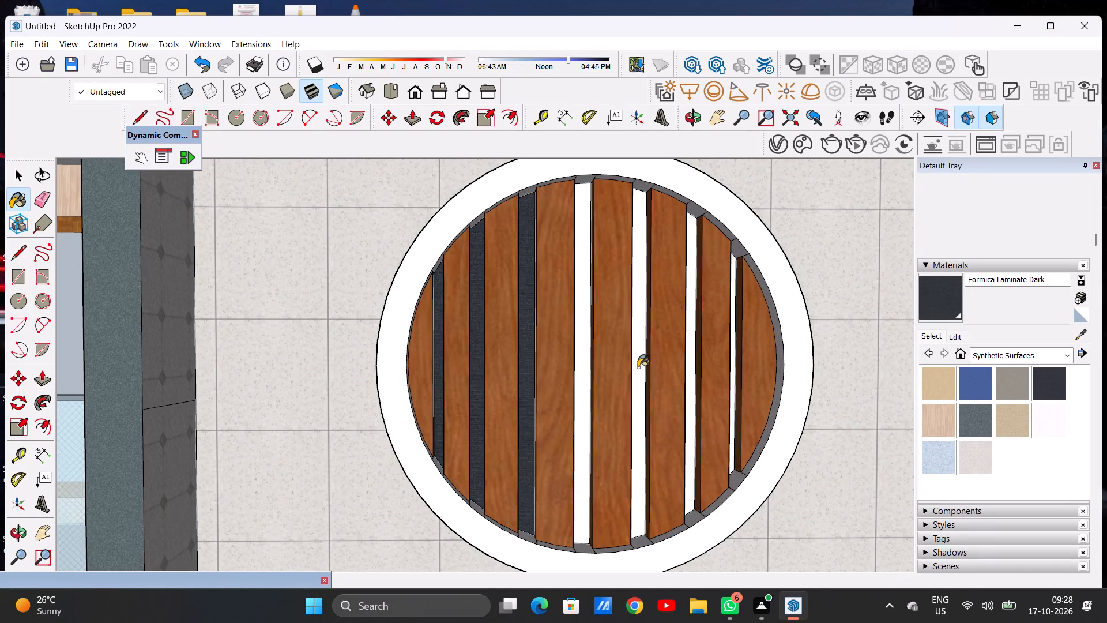
left_click(638, 367)
left_click(690, 364)
scroll(476, 371, "down", 7)
scroll(601, 366, "up", 3)
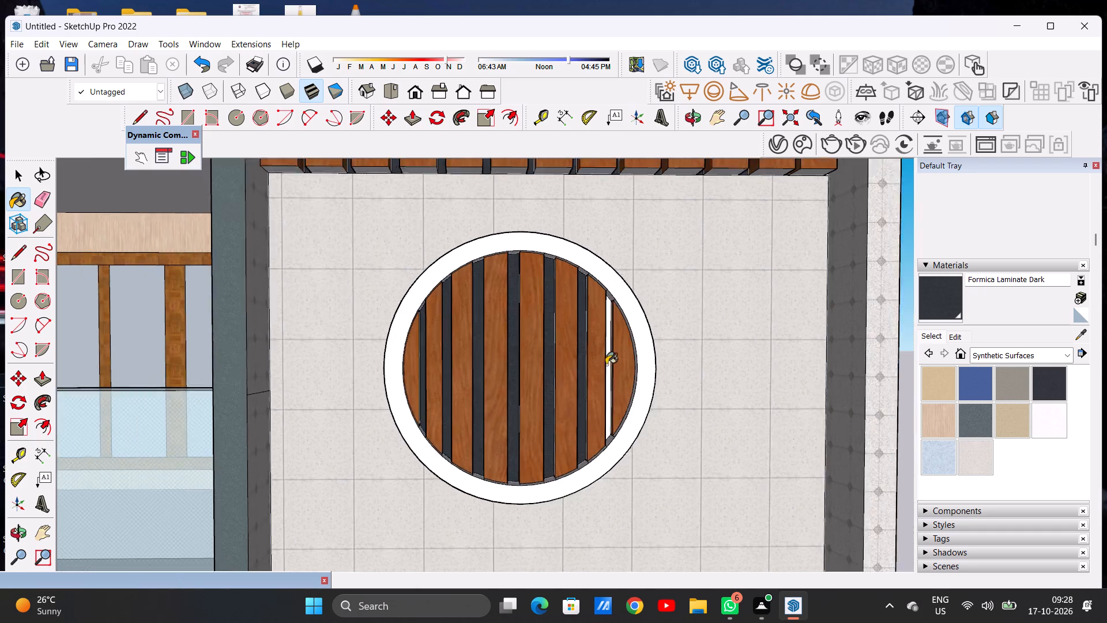
scroll(606, 365, "up", 4)
left_click(609, 370)
scroll(533, 343, "down", 3)
scroll(533, 343, "up", 1)
scroll(533, 343, "down", 5)
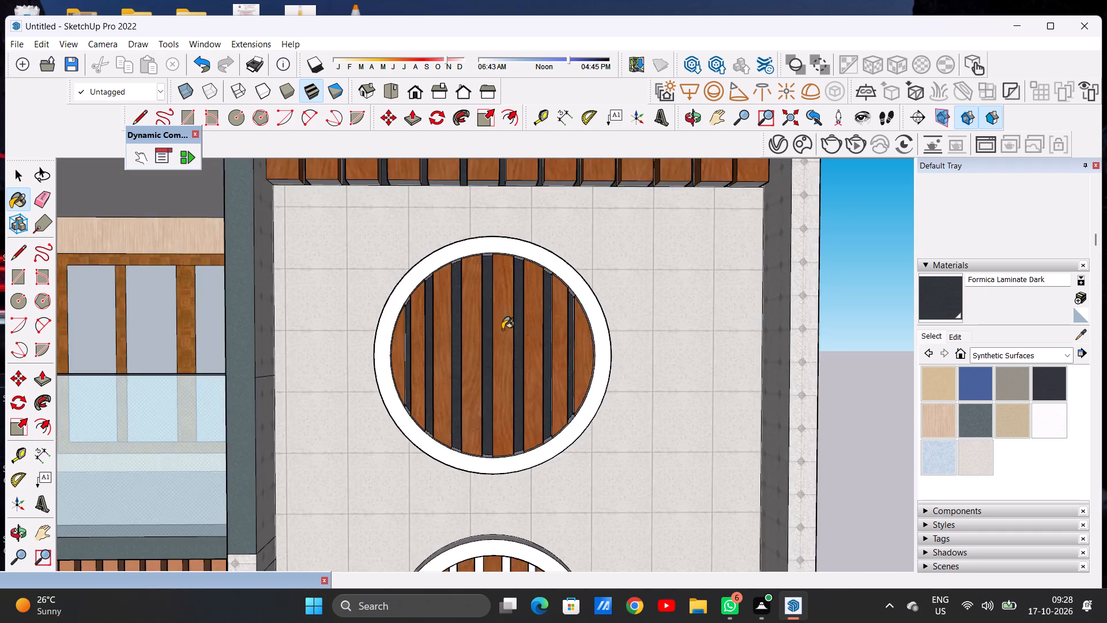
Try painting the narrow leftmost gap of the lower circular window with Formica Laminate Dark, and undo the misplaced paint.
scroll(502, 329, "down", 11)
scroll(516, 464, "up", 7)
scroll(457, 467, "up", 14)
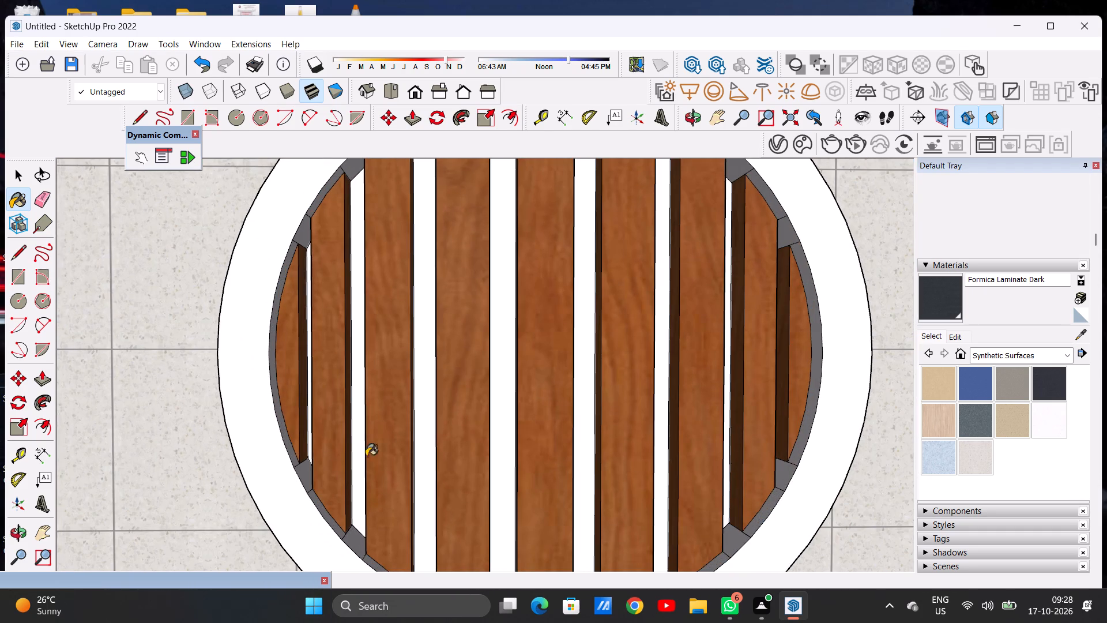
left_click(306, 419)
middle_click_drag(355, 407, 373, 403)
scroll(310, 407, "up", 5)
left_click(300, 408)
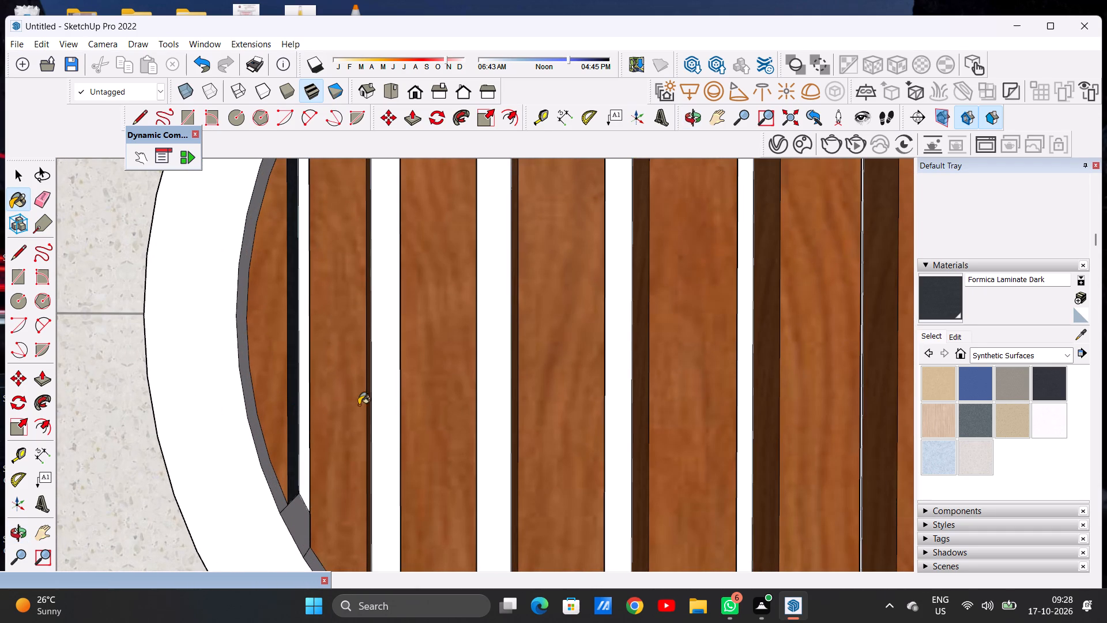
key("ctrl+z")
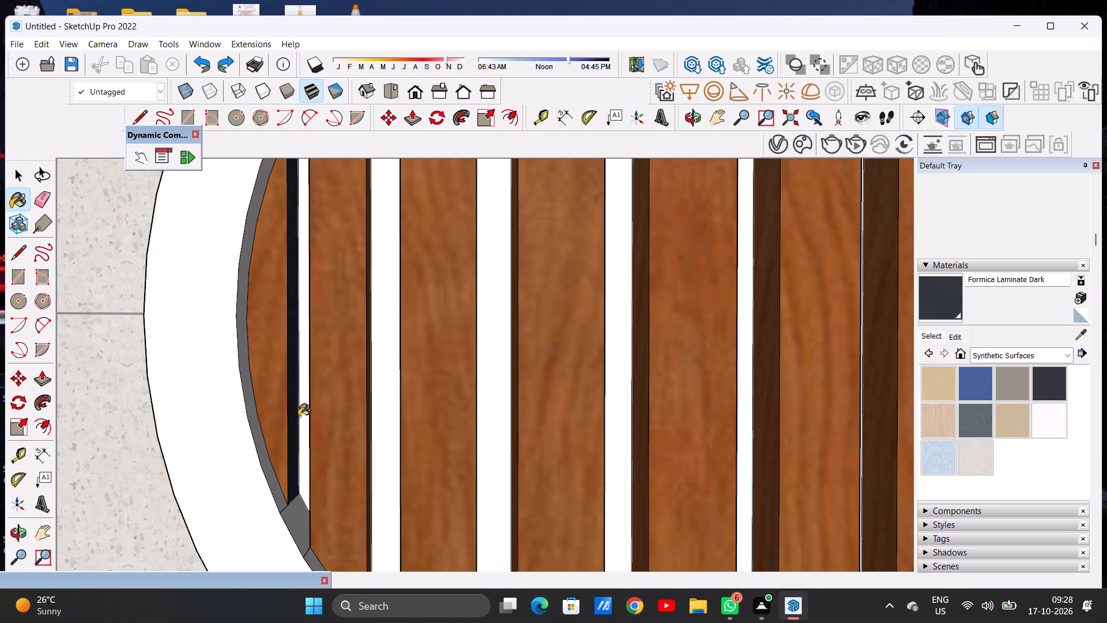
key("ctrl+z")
Paint the four leftmost gaps between the slats of the lower circular window with Formica Laminate Dark.
scroll(300, 422, "up", 6)
left_click(308, 408)
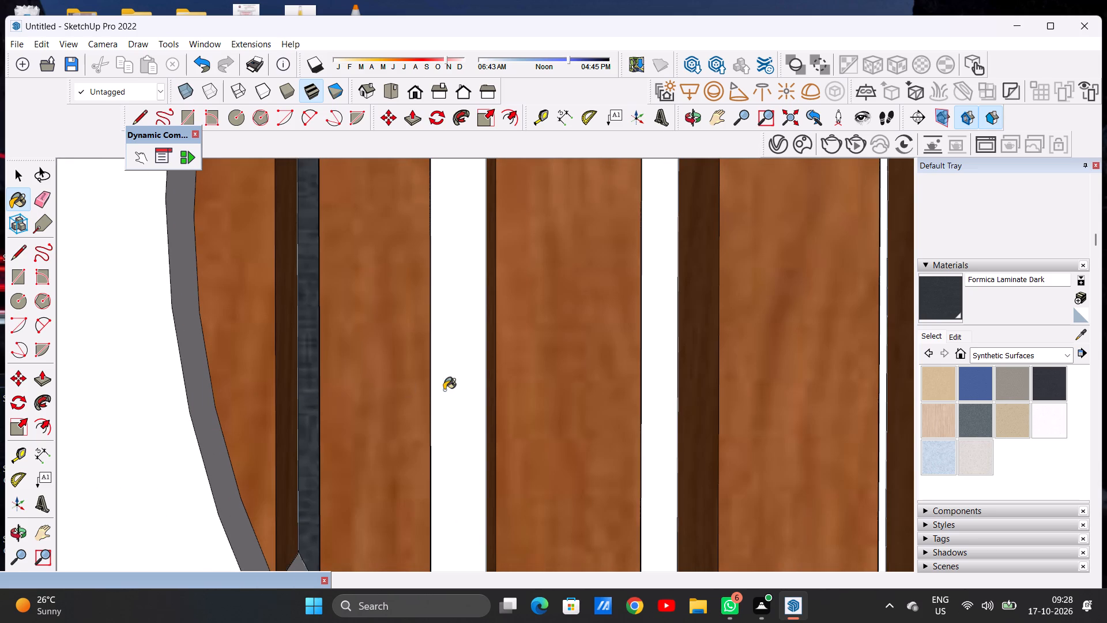
left_click(471, 384)
scroll(314, 385, "down", 9)
scroll(440, 374, "up", 5)
left_click(476, 373)
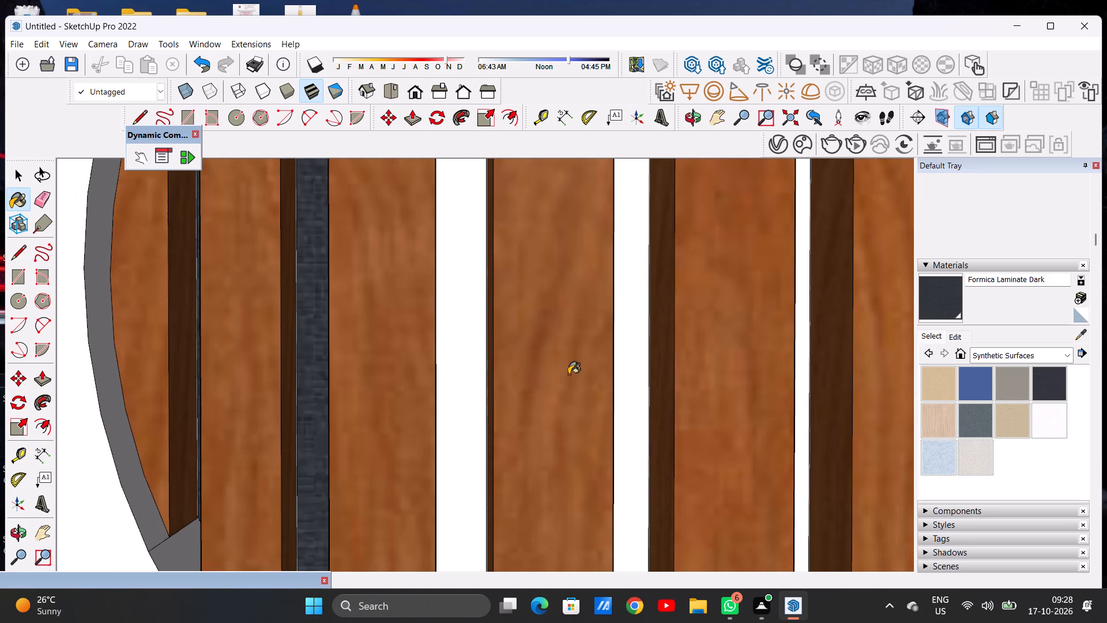
left_click(622, 369)
scroll(442, 373, "down", 2)
scroll(442, 373, "up", 1)
scroll(442, 373, "down", 11)
scroll(566, 373, "up", 5)
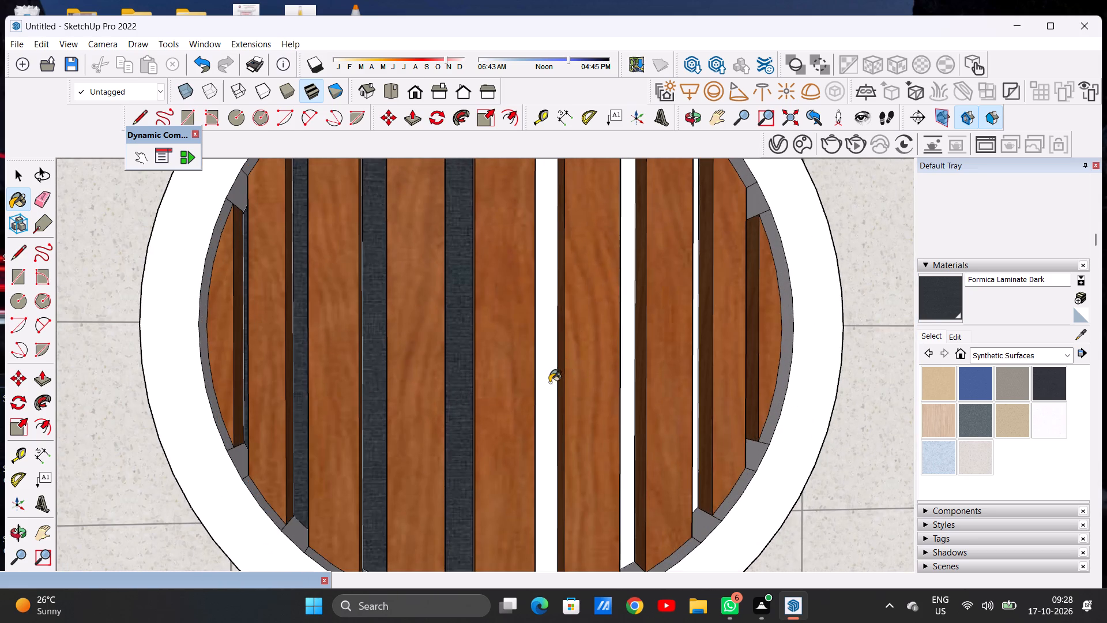
Paint the four remaining gaps of the lower circular window, up to its right end, with Formica Laminate Dark.
left_click(543, 391)
left_click(631, 384)
scroll(426, 385, "down", 12)
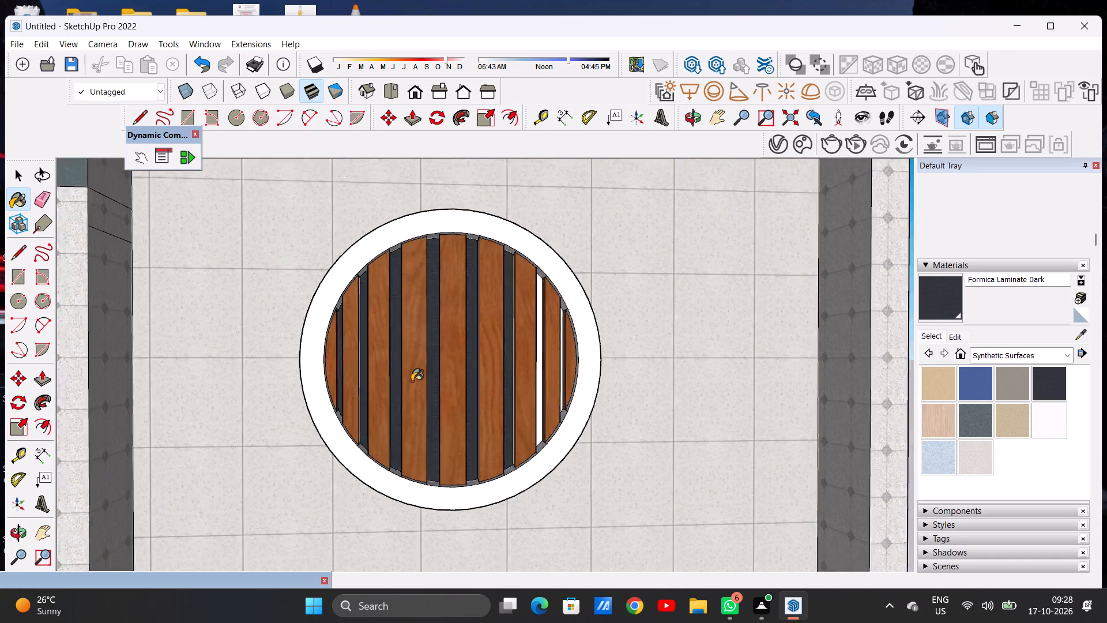
scroll(412, 381, "down", 2)
scroll(532, 359, "up", 18)
left_click(417, 384)
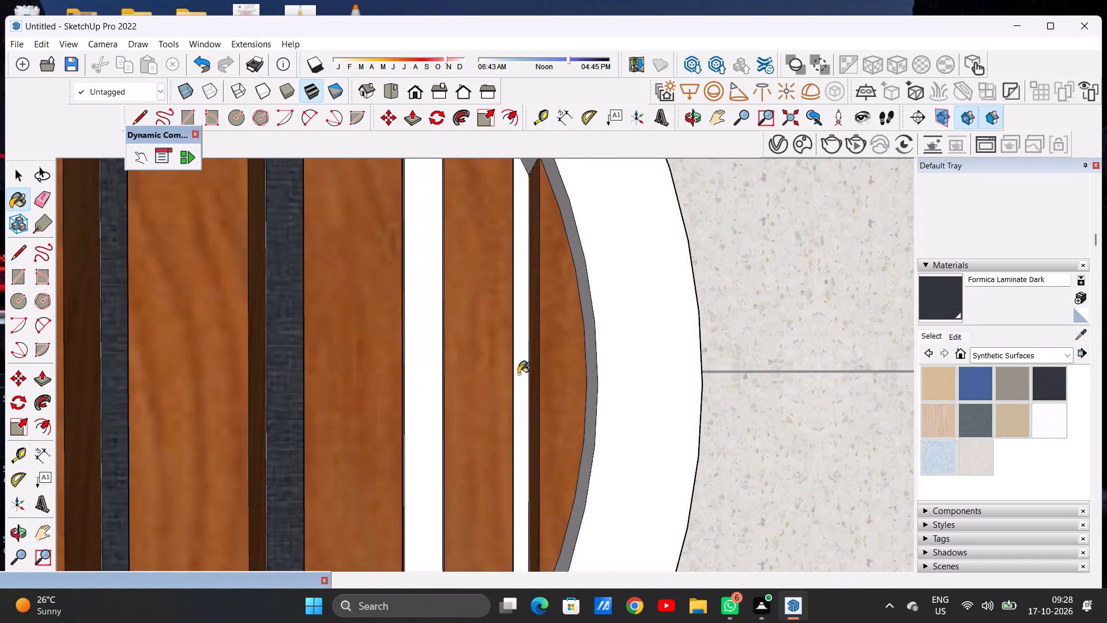
left_click(523, 374)
key("space")
Examine both painted circular windows and the overall front elevation of the villa.
scroll(466, 367, "down", 20)
scroll(466, 367, "down", 2)
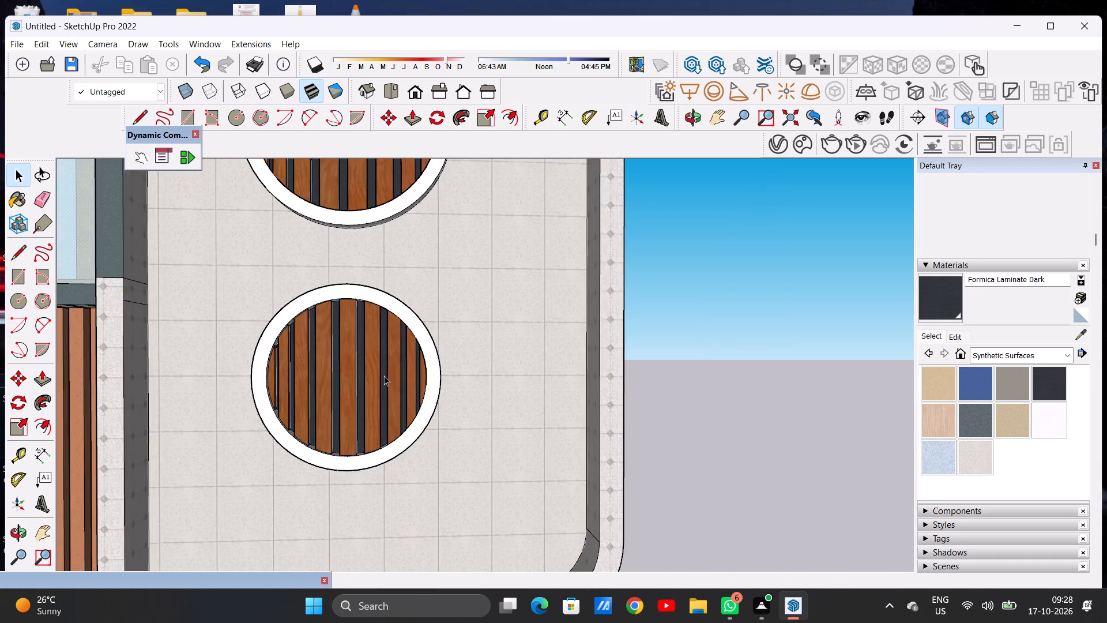
scroll(384, 376, "down", 2)
scroll(434, 381, "up", 1)
middle_click_drag(428, 382, 344, 424)
scroll(362, 417, "down", 15)
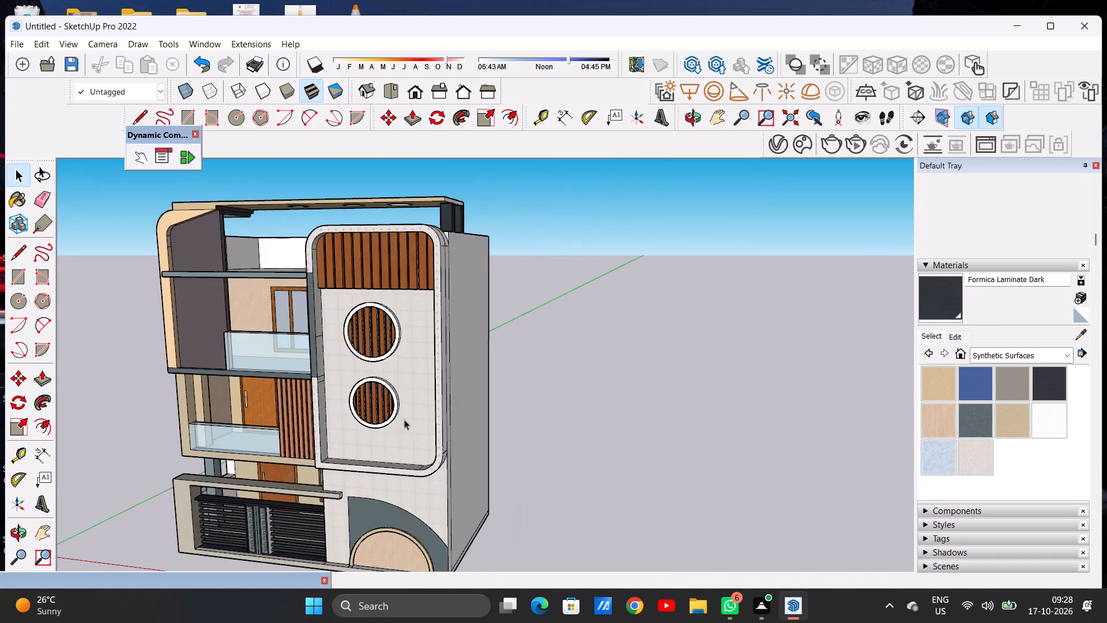
scroll(405, 419, "up", 5)
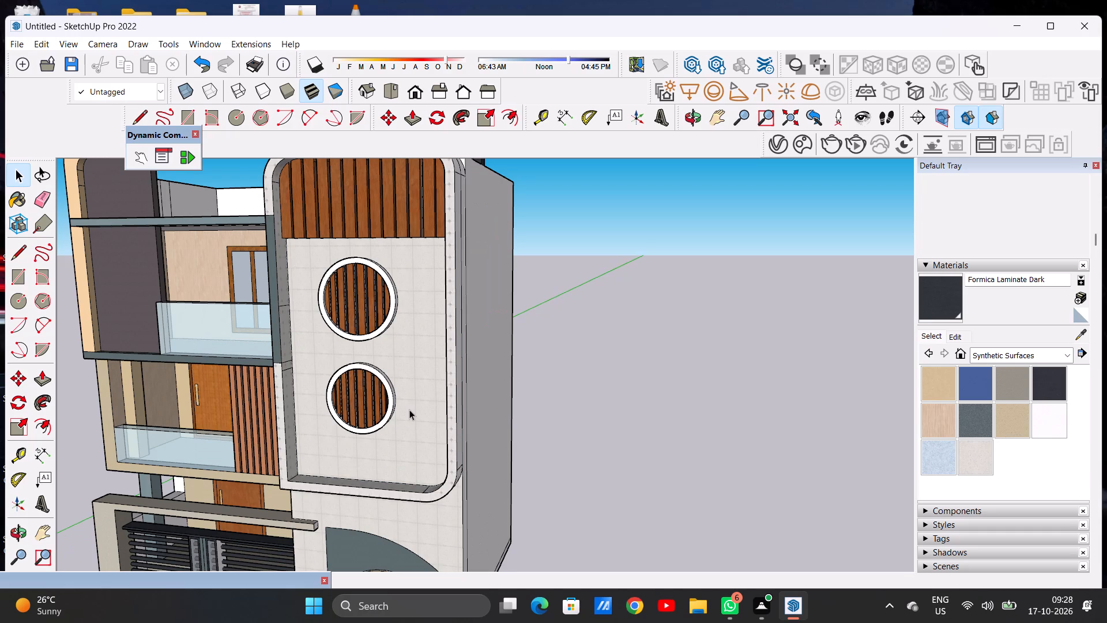
scroll(319, 408, "down", 2)
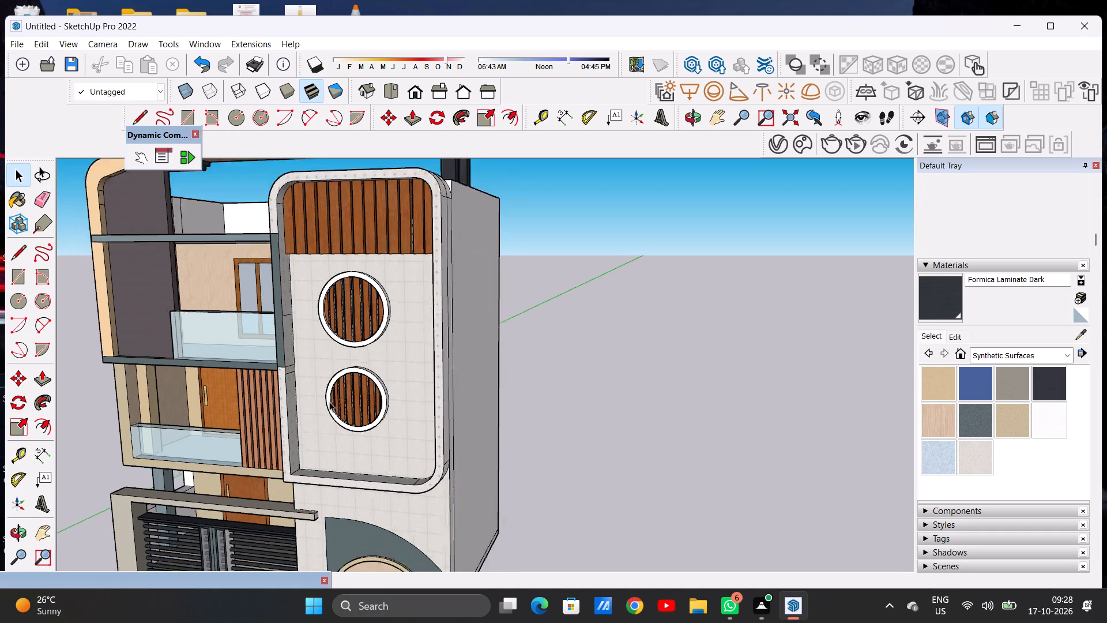
scroll(329, 401, "down", 11)
middle_click_drag(349, 366, 428, 380)
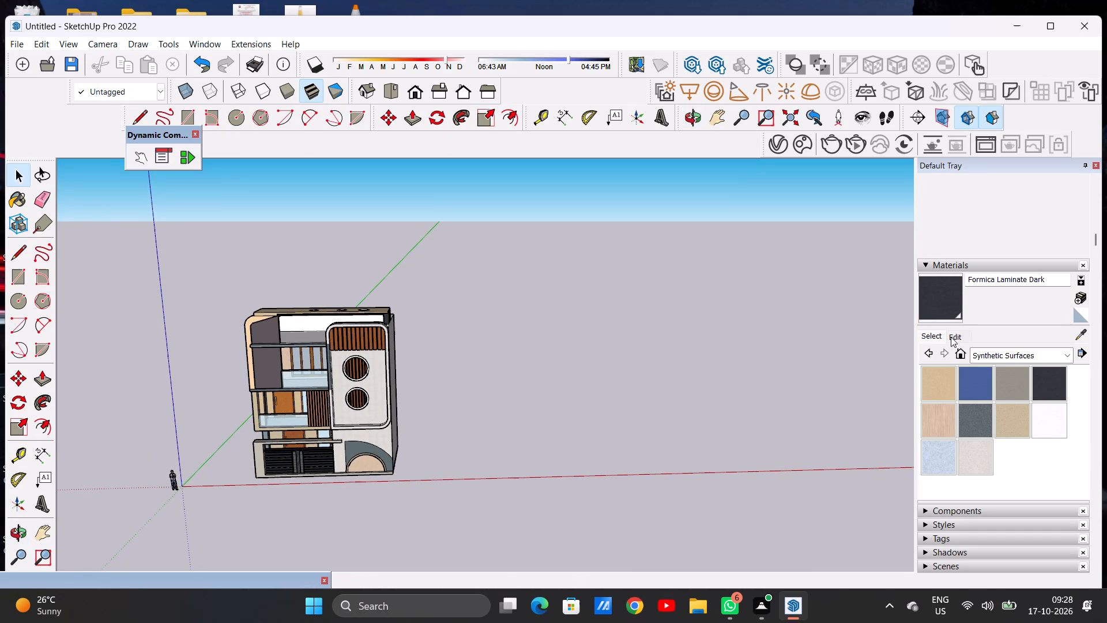
Paint the left-end and rear inner faces of the roof parapet with Formica Graystone from Synthetic Surfaces.
left_click(1008, 383)
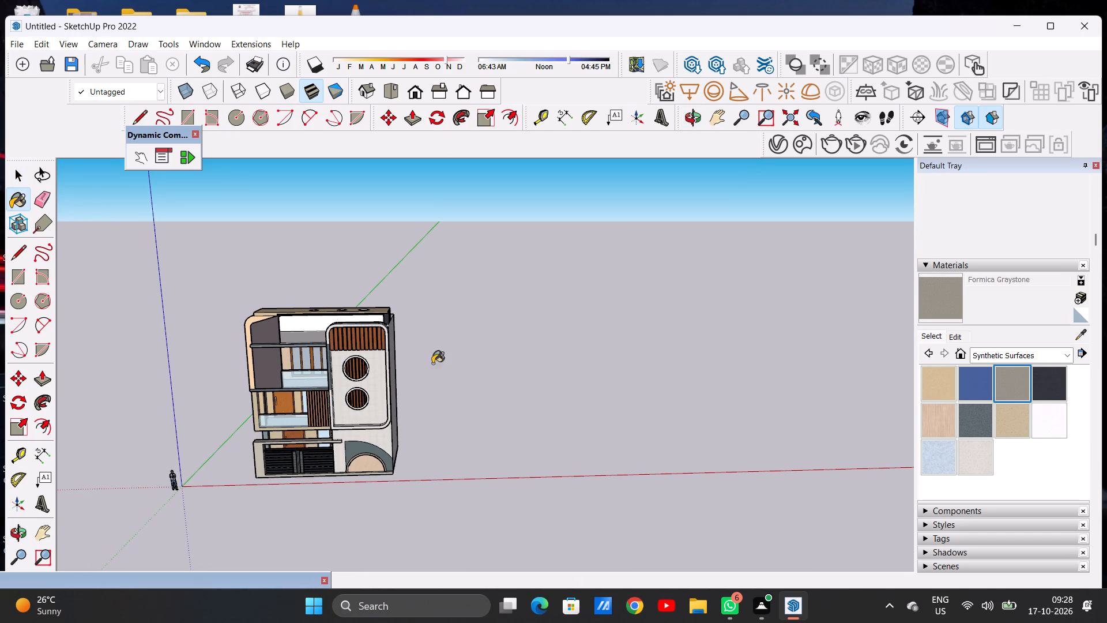
scroll(278, 322, "up", 7)
middle_click_drag(493, 372, 36, 425)
scroll(632, 278, "up", 4)
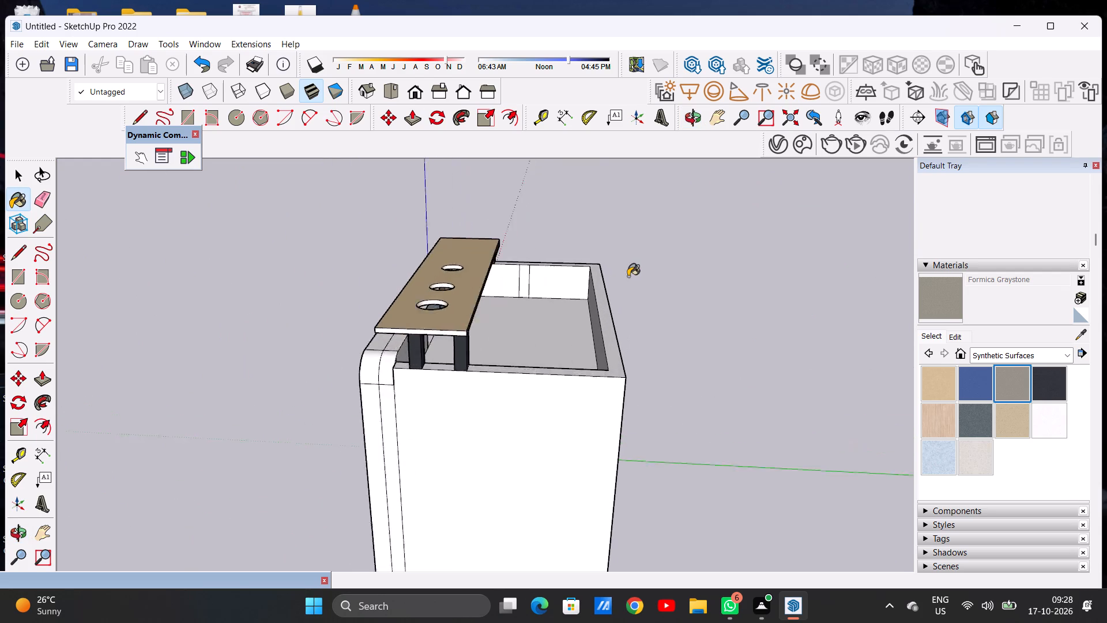
scroll(628, 276, "up", 2)
left_click(477, 282)
left_click(503, 282)
left_click(525, 284)
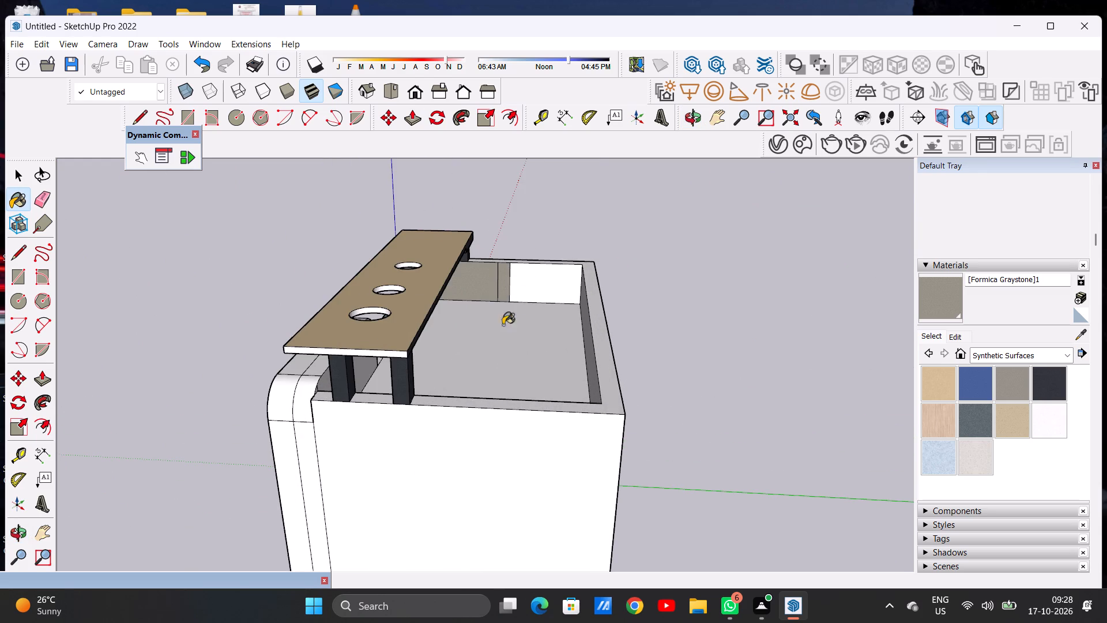
middle_click_drag(486, 340, 605, 347)
scroll(598, 341, "up", 3)
left_click(625, 333)
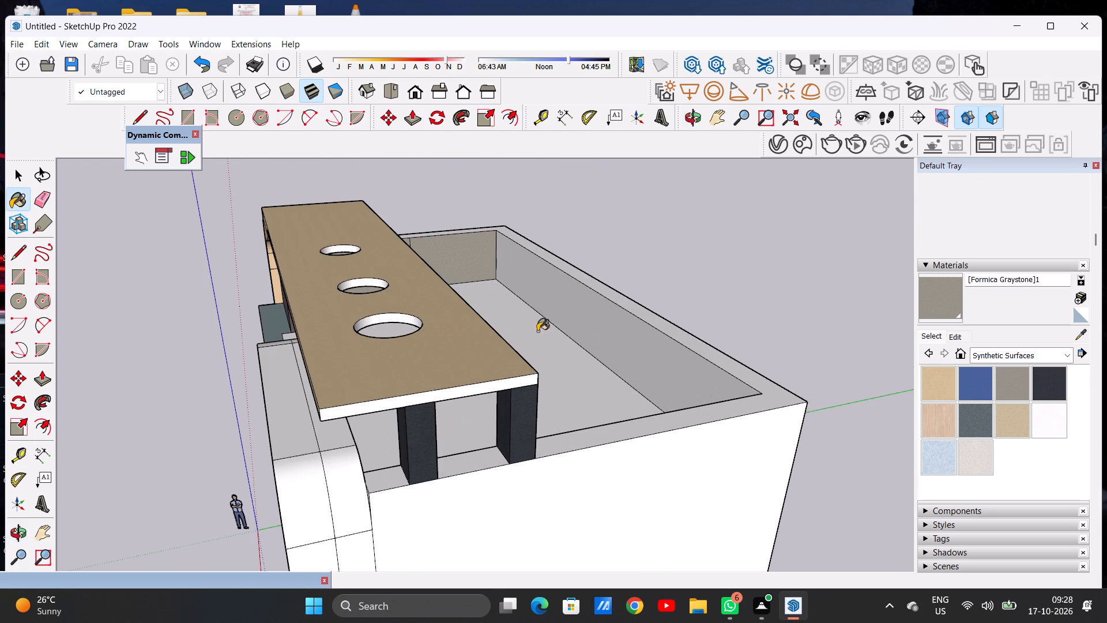
Paint the three sections of the roof parapet's right-end inner face with Formica Graystone.
scroll(494, 317, "down", 9)
middle_click_drag(349, 355, 773, 313)
scroll(488, 332, "up", 3)
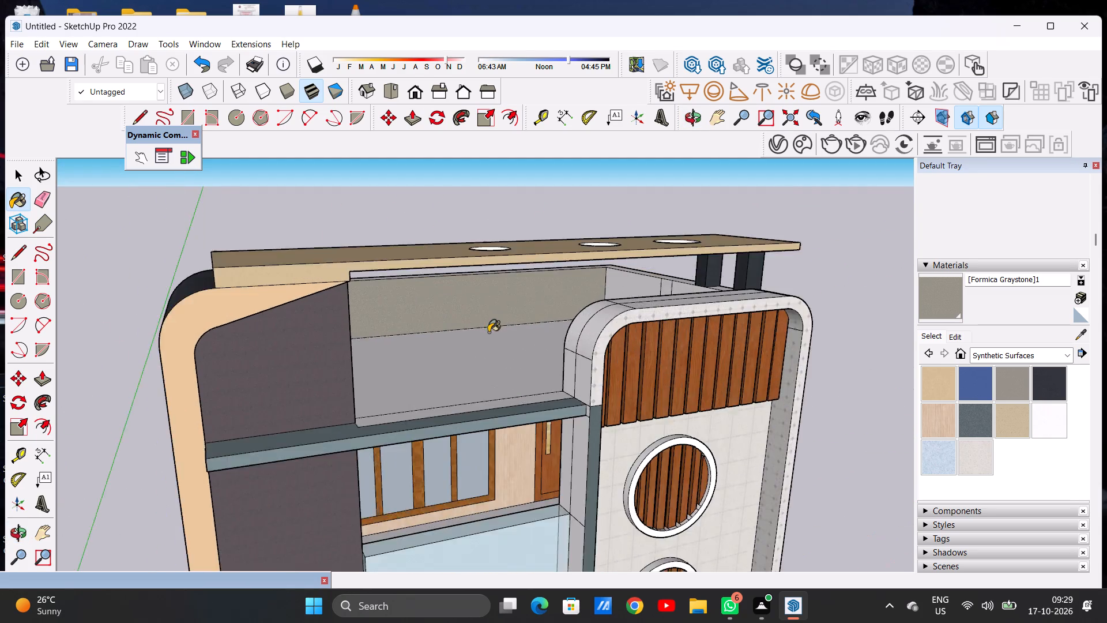
scroll(488, 332, "up", 4)
middle_click_drag(516, 335, 626, 339)
scroll(617, 272, "up", 11)
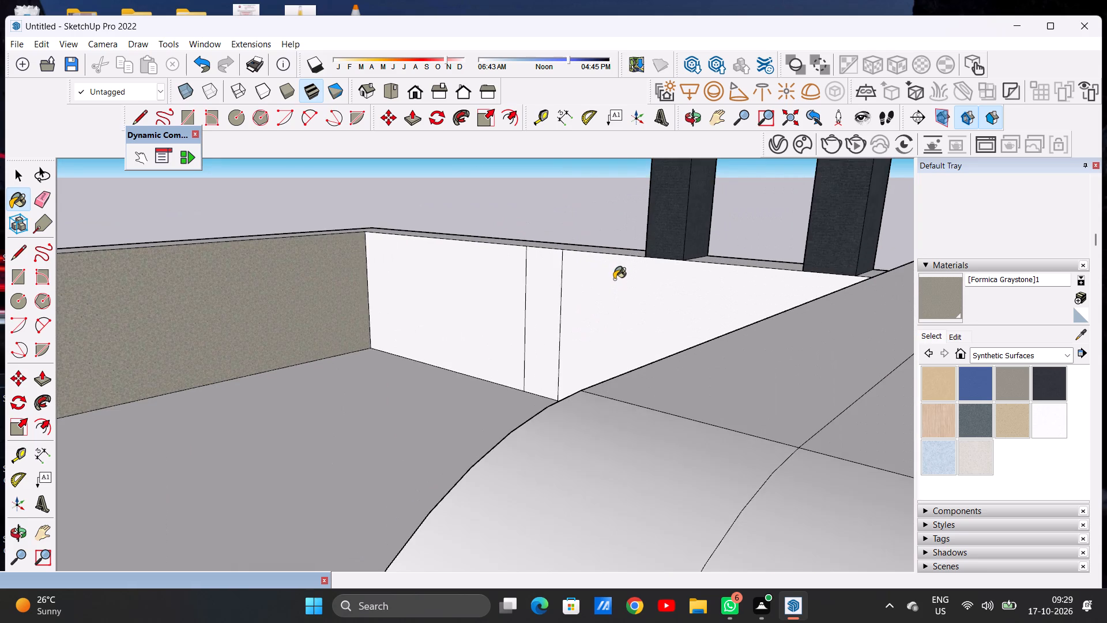
left_click(614, 279)
left_click(537, 294)
left_click(477, 295)
Paint the villa's large right side wall with Terrazzo Tile Light from Synthetic Surfaces.
scroll(431, 303, "down", 16)
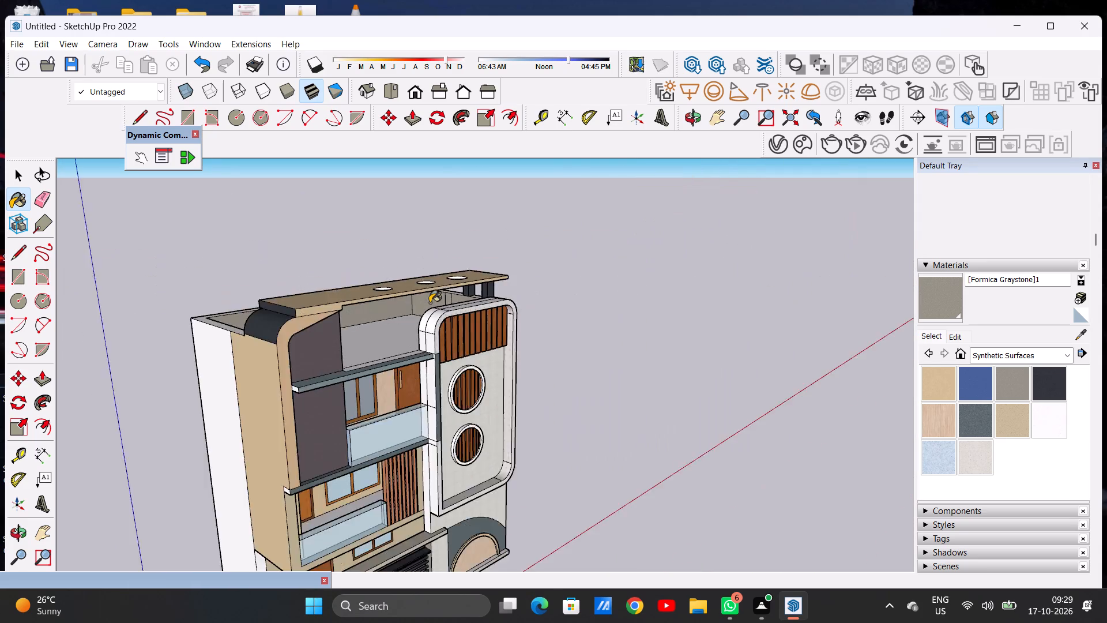
scroll(430, 303, "down", 9)
middle_click_drag(489, 336, 229, 340)
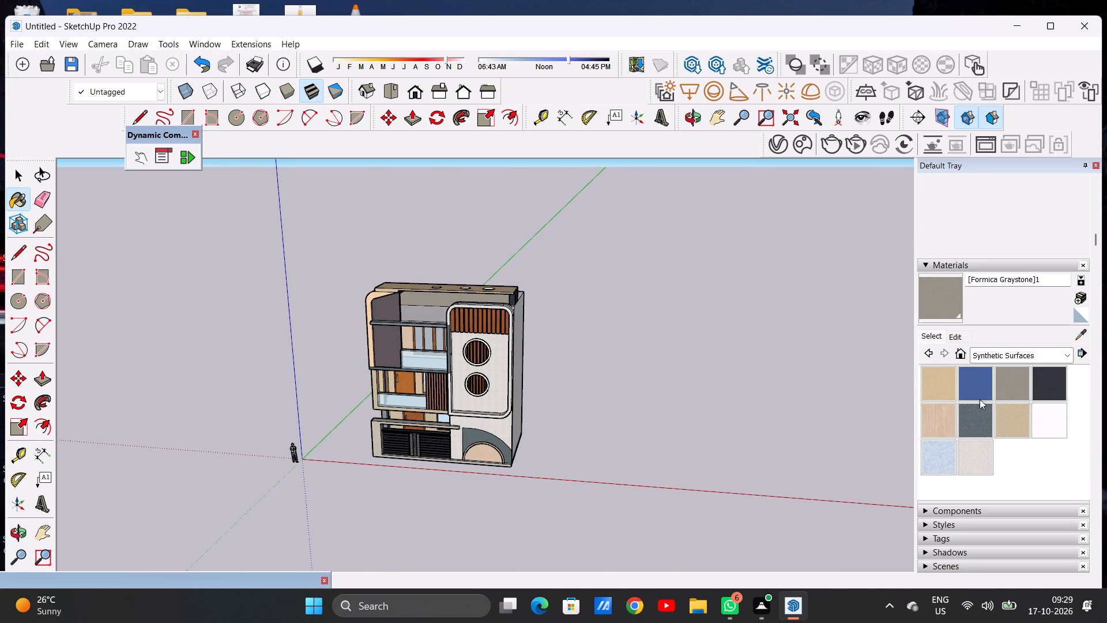
left_click(977, 448)
middle_click_drag(673, 356, 416, 335)
scroll(530, 329, "up", 8)
left_click(526, 326)
Paint the projecting front frame's right outer side strips and its upper and lower curved corners with Terrazzo Tile Light.
scroll(445, 331, "up", 7)
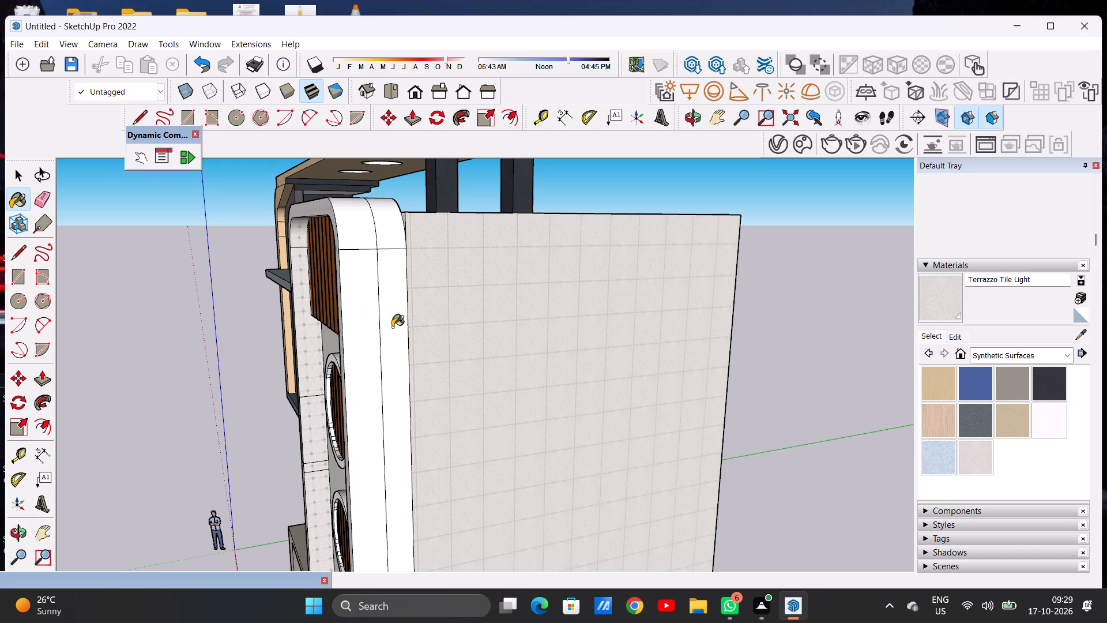
left_click(392, 327)
left_click(386, 231)
left_click(359, 299)
left_click(359, 239)
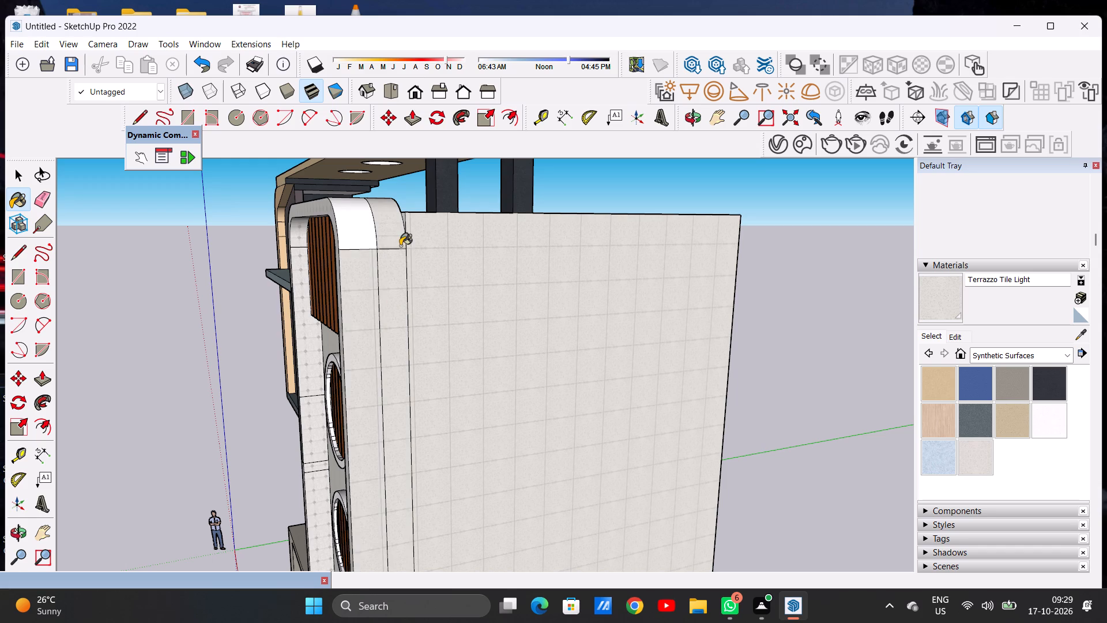
scroll(405, 279, "down", 16)
scroll(401, 409, "up", 15)
left_click(378, 413)
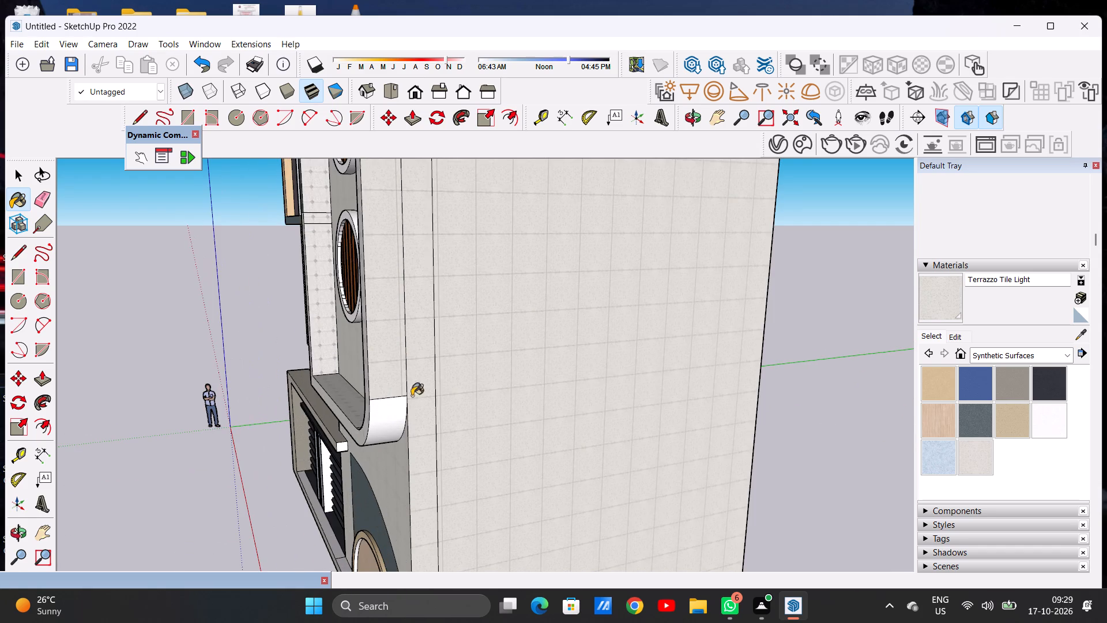
Paint the right-side base edge, the rear wall and the rear base edge of the villa with Terrazzo Tile Light.
scroll(440, 348, "down", 15)
scroll(379, 400, "up", 17)
scroll(434, 351, "down", 4)
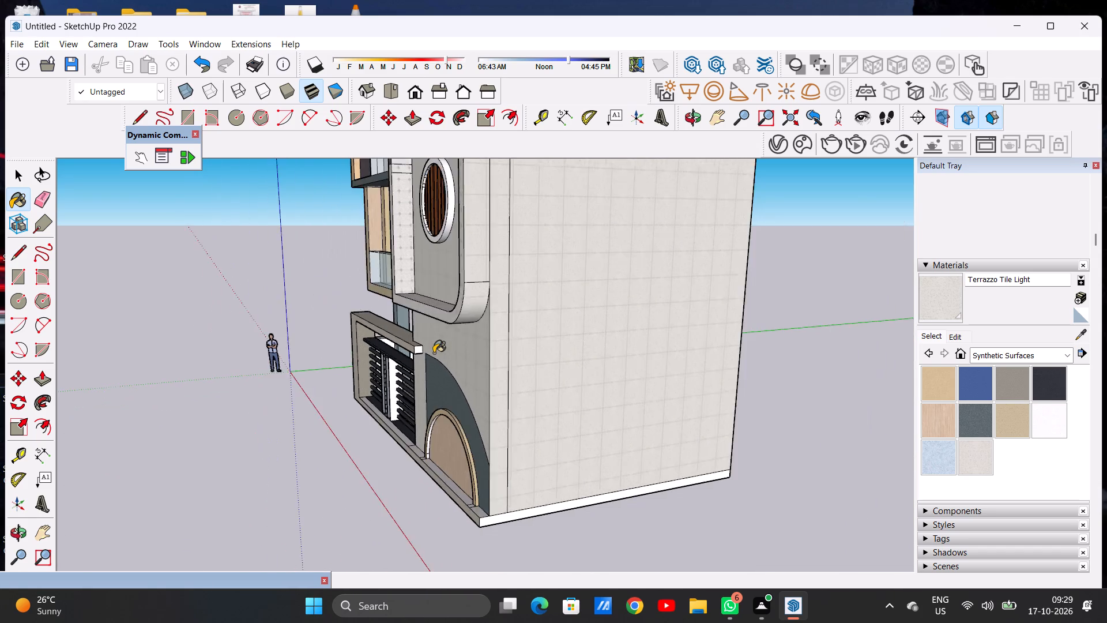
scroll(434, 353, "down", 11)
middle_click_drag(577, 288, 326, 333)
scroll(596, 504, "up", 11)
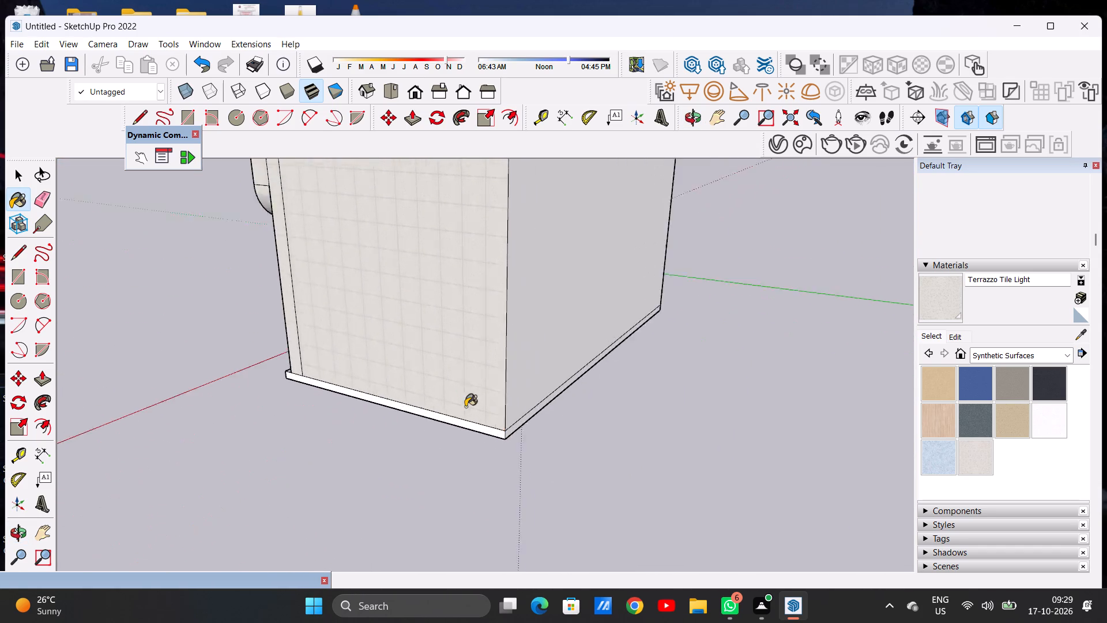
scroll(465, 407, "up", 3)
left_click(526, 459)
left_click(577, 408)
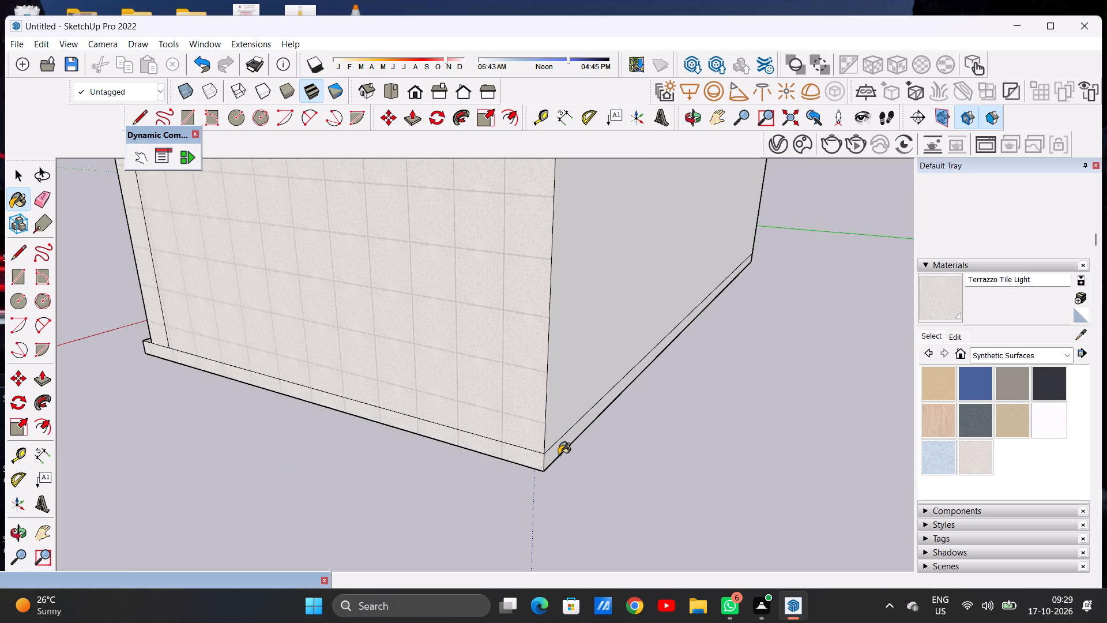
left_click(559, 455)
scroll(487, 389, "down", 9)
scroll(508, 423, "up", 14)
left_click(520, 417)
Paint the white rear section of the villa's left side wall with Terrazzo Tile Light.
scroll(465, 384, "down", 20)
scroll(465, 384, "down", 3)
middle_click_drag(663, 292, 103, 395)
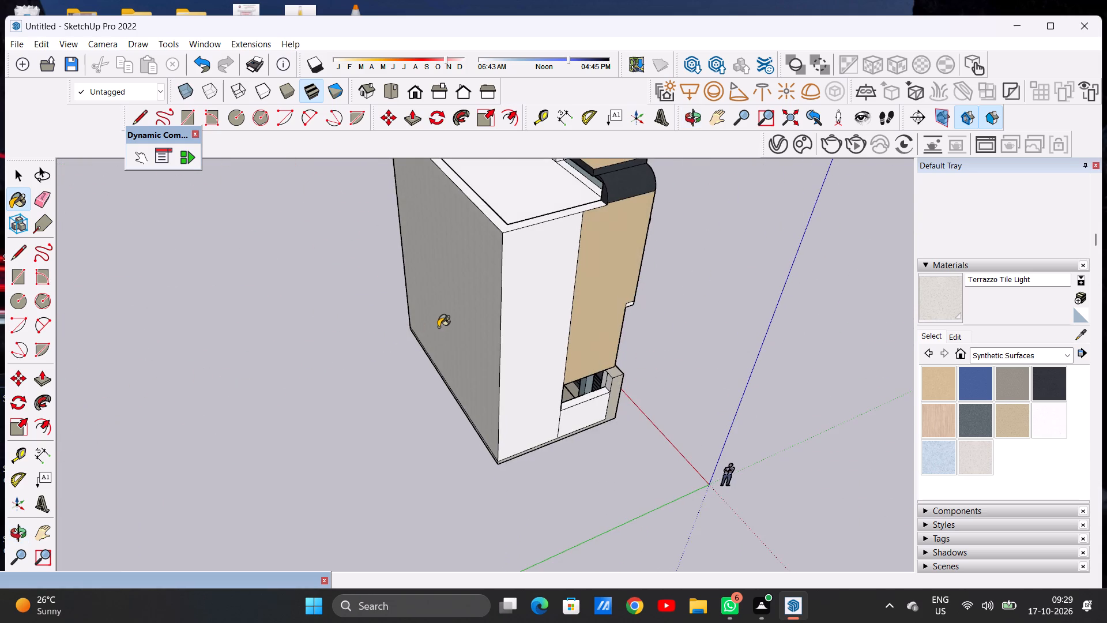
scroll(441, 327, "up", 6)
left_click(624, 298)
scroll(586, 288, "down", 9)
Paint the low left-side compound wall's face and top and the adjoining front pillar's inner faces with Terrazzo Tile Light.
scroll(608, 431, "up", 10)
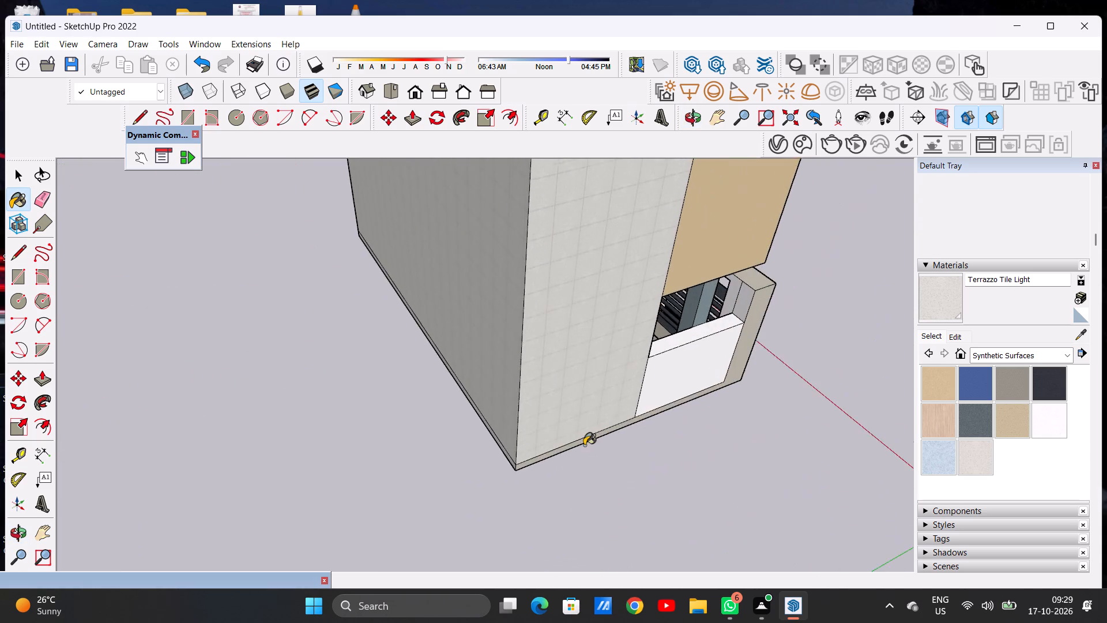
scroll(584, 445, "up", 6)
scroll(539, 418, "down", 10)
scroll(698, 354, "up", 7)
left_click(625, 366)
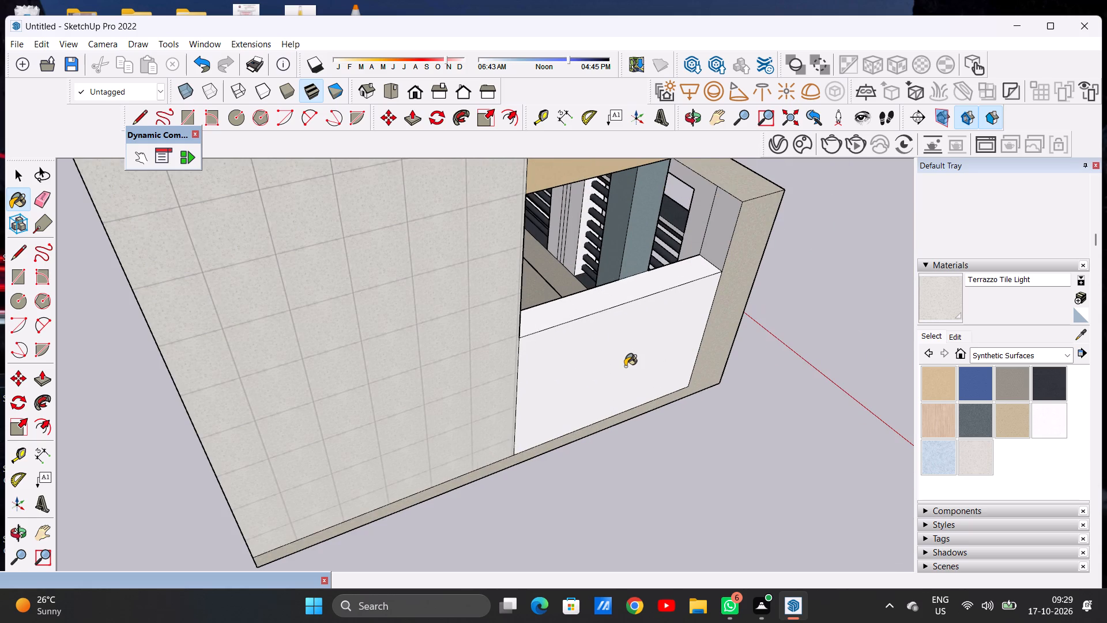
left_click(583, 307)
scroll(716, 249, "up", 5)
left_click(720, 245)
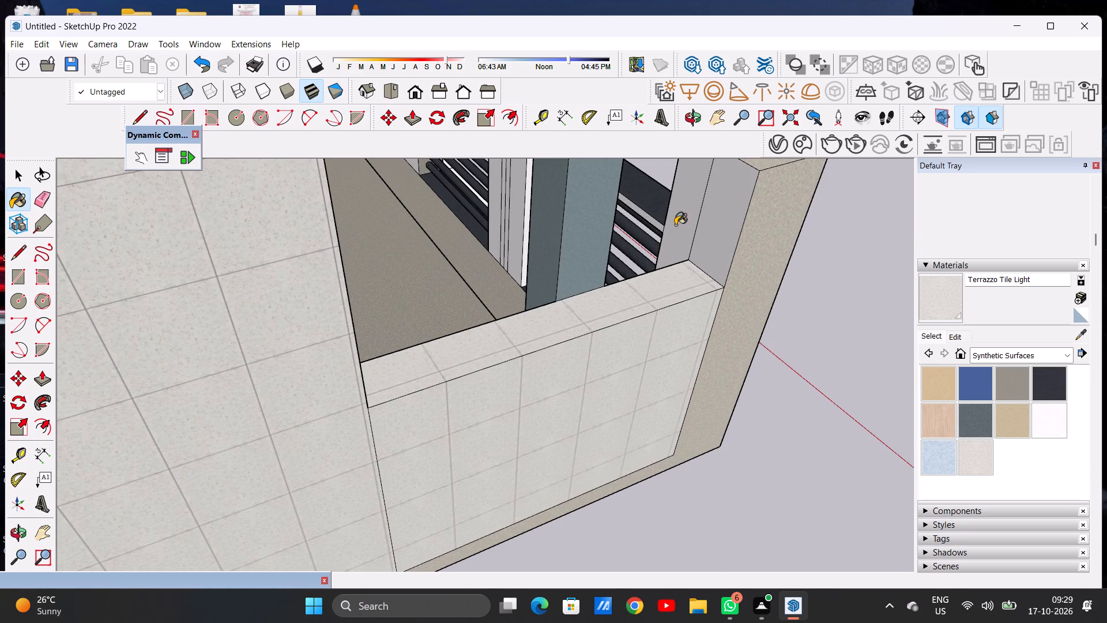
left_click(675, 225)
scroll(554, 386, "down", 16)
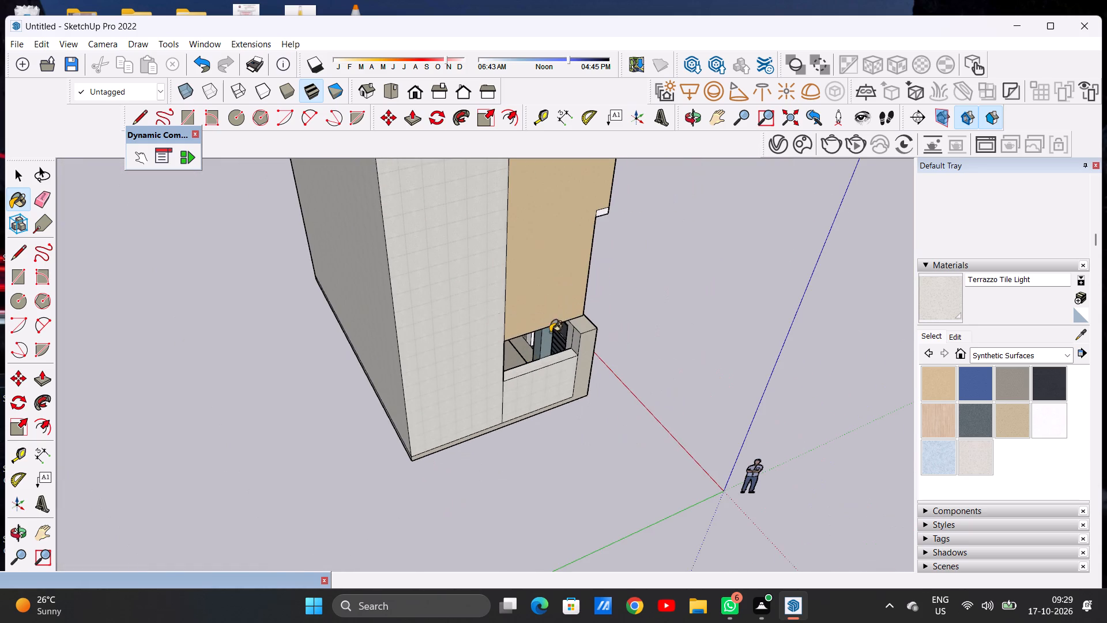
Paint the top face of the villa's roof parapet with Quartz Light Brown from Synthetic Surfaces.
middle_click_drag(521, 326, 190, 347)
scroll(506, 392, "down", 8)
scroll(460, 249, "up", 7)
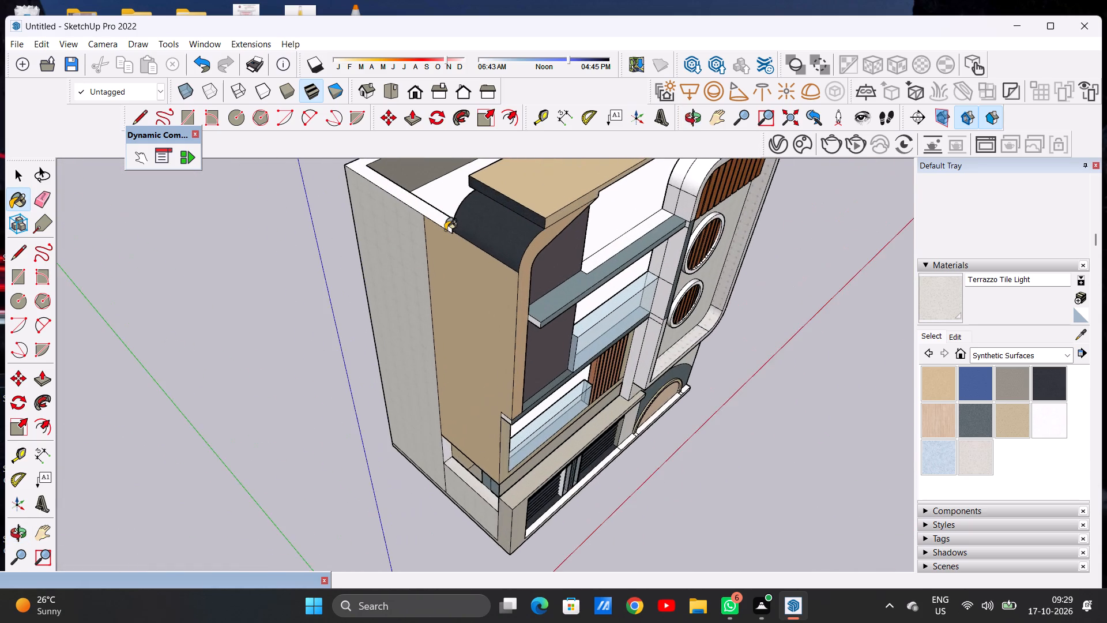
scroll(477, 338, "down", 6)
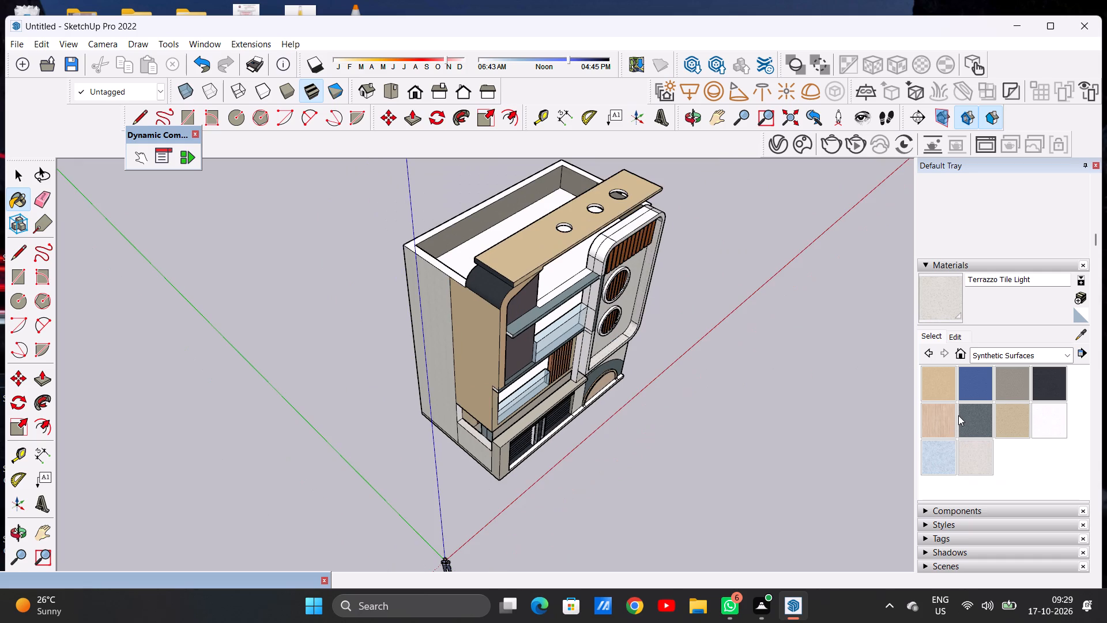
left_click(1001, 424)
scroll(429, 265, "up", 4)
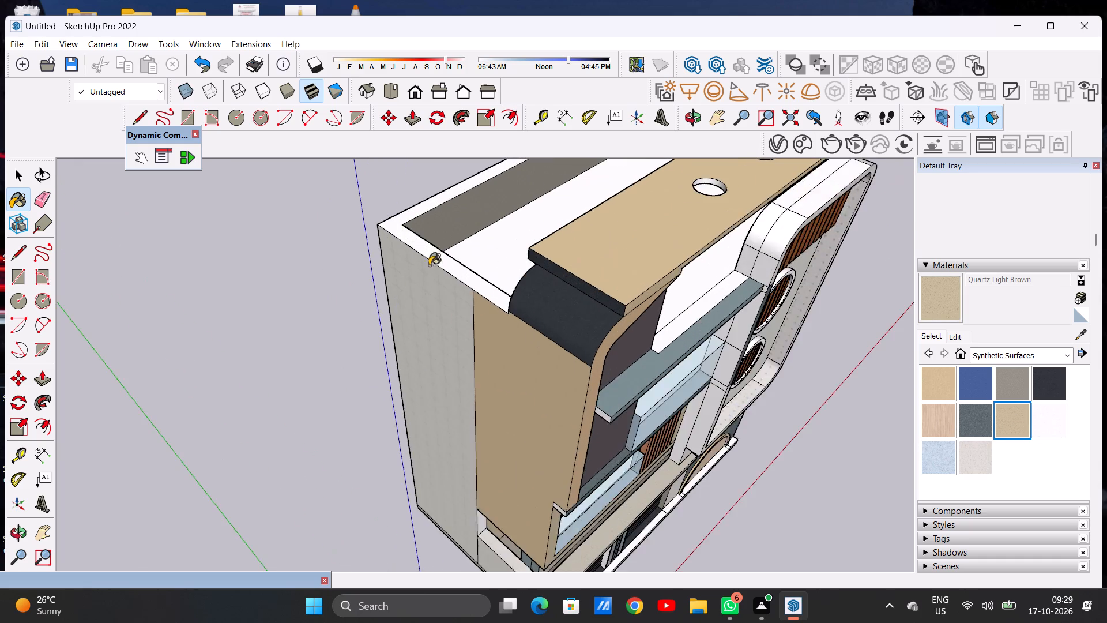
scroll(429, 265, "up", 8)
left_click(472, 281)
scroll(445, 334, "down", 20)
scroll(445, 334, "down", 1)
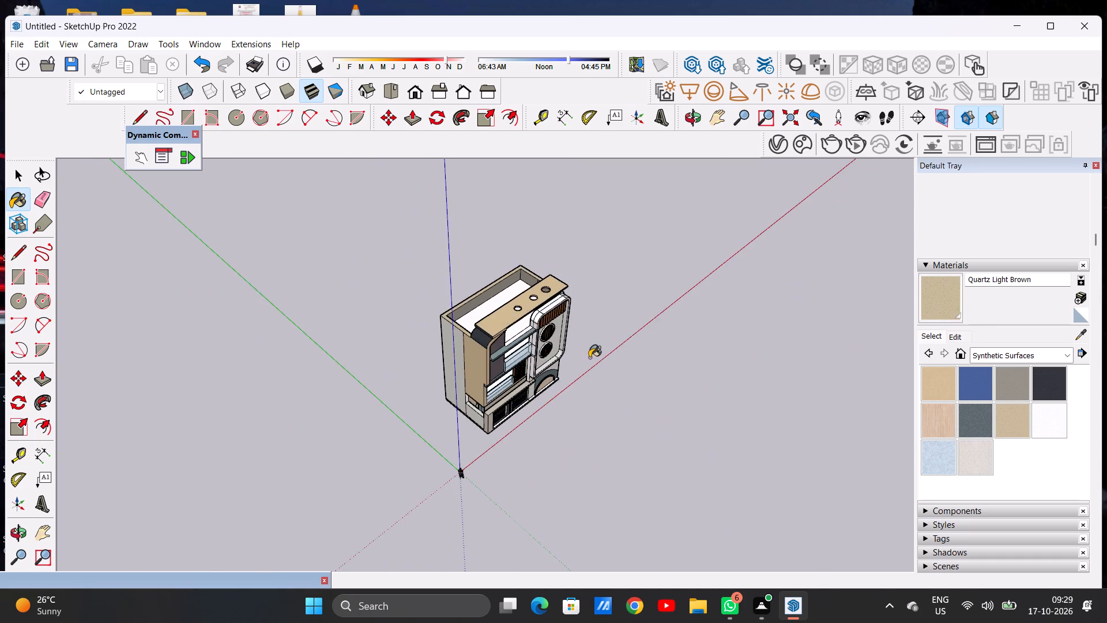
Leave the Paint Bucket and frame the whole villa elevation in the standard Front view.
middle_click_drag(589, 358, 317, 261)
middle_click_drag(453, 218, 471, 217)
middle_click_drag(485, 364, 559, 320)
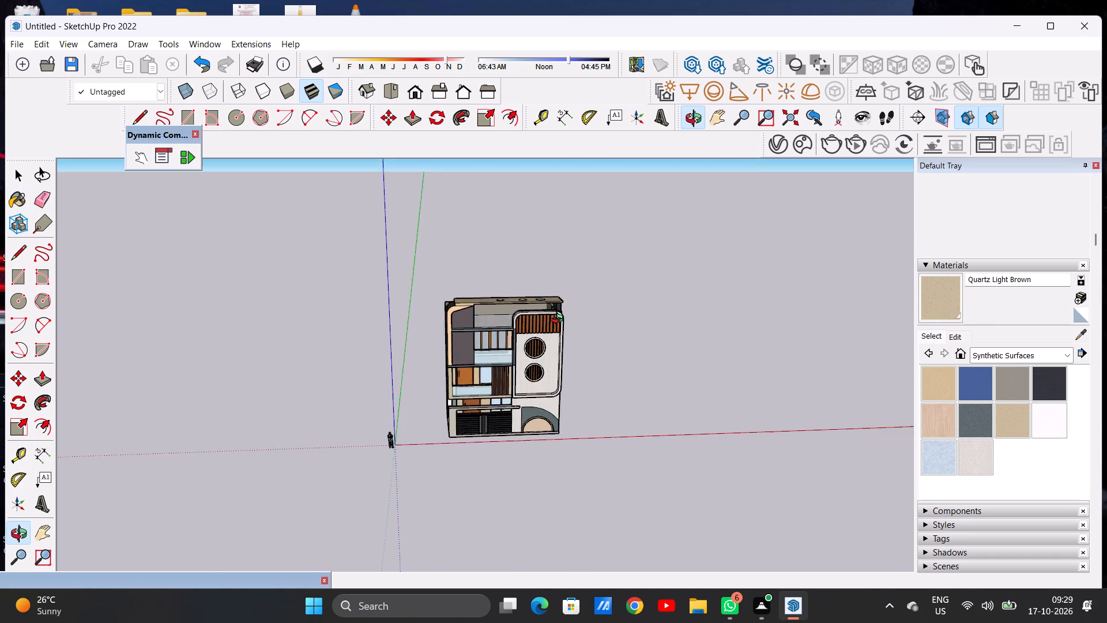
middle_click_drag(559, 320, 555, 313)
scroll(521, 393, "up", 7)
key("space")
middle_click_drag(540, 443, 483, 415)
scroll(481, 417, "down", 7)
scroll(514, 399, "up", 6)
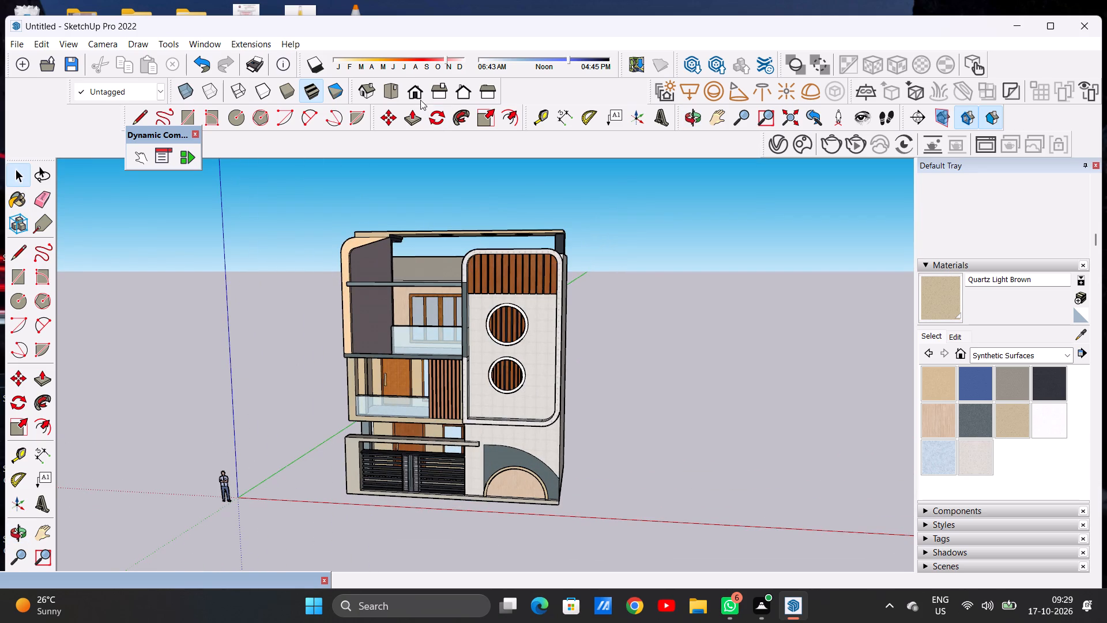
left_click(412, 94)
scroll(697, 283, "up", 2)
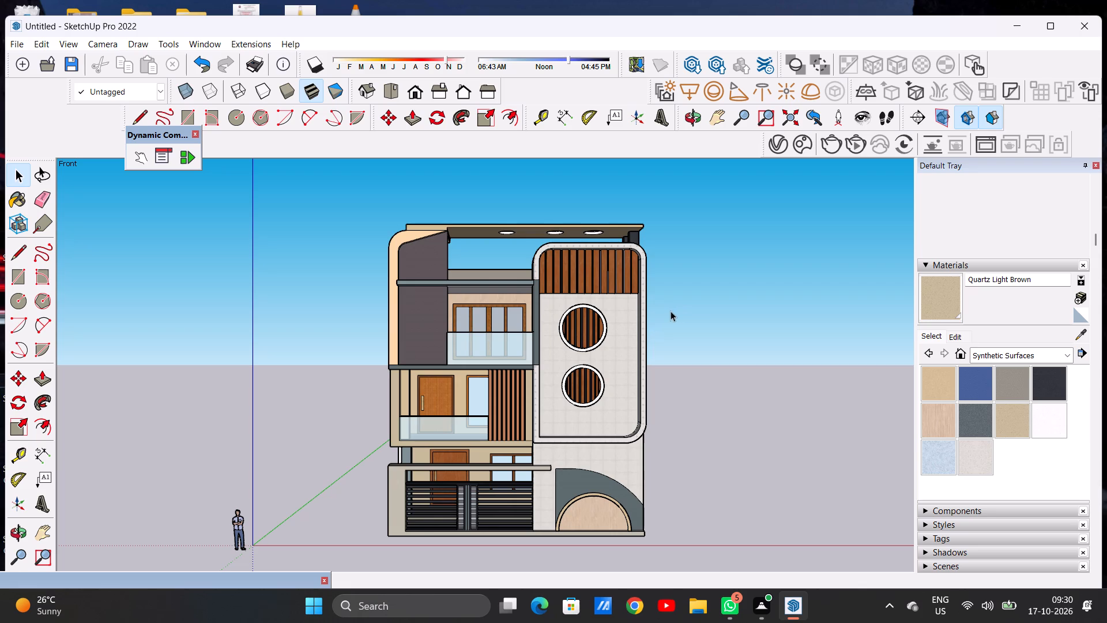
scroll(646, 333, "down", 7)
scroll(651, 377, "up", 6)
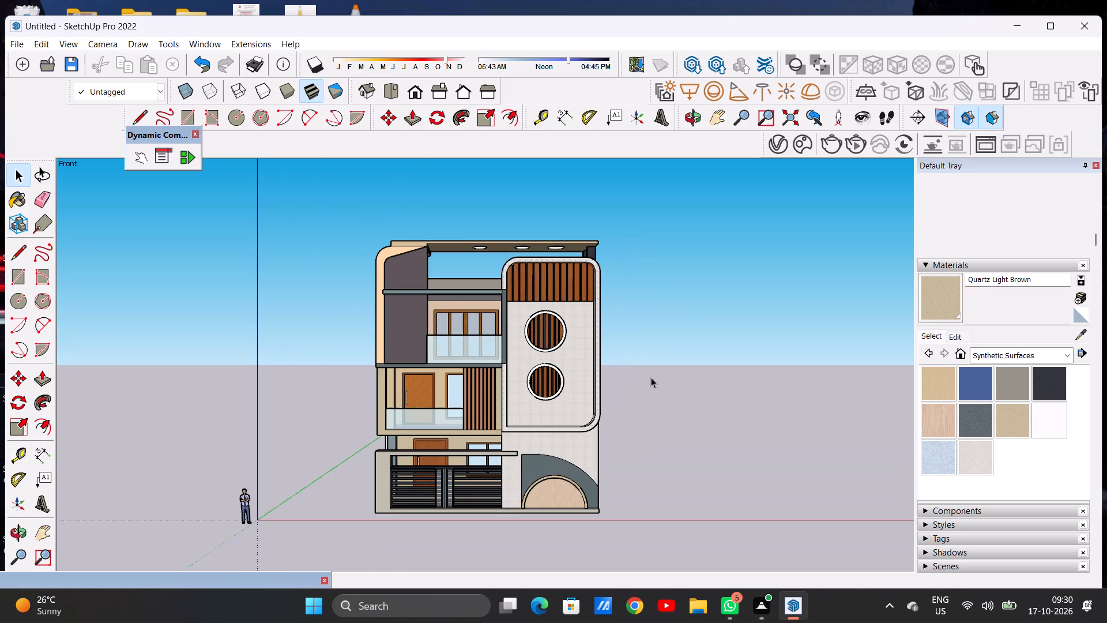
Save the model in the Documents folder as a SketchUp file named SAI 2.
key("ctrl+s")
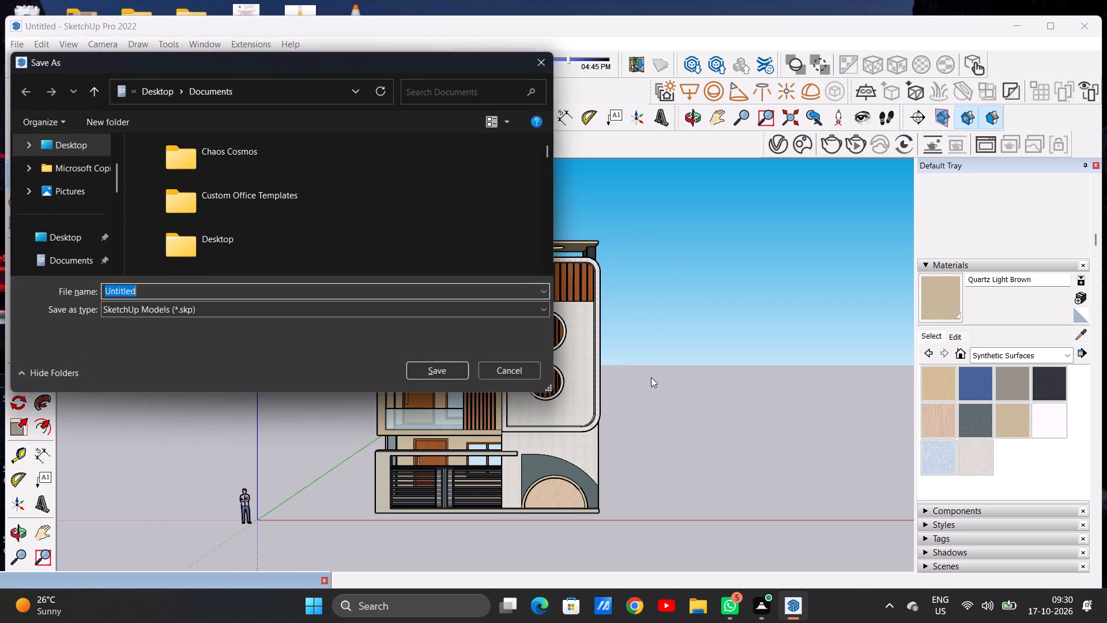
key("BackSpace")
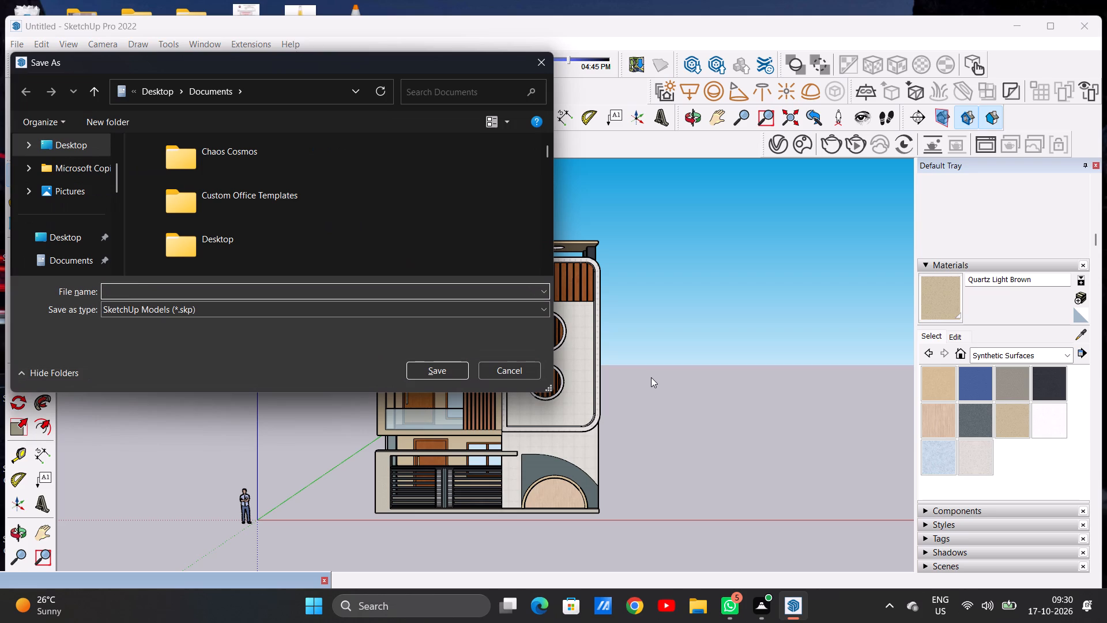
type("SRI")
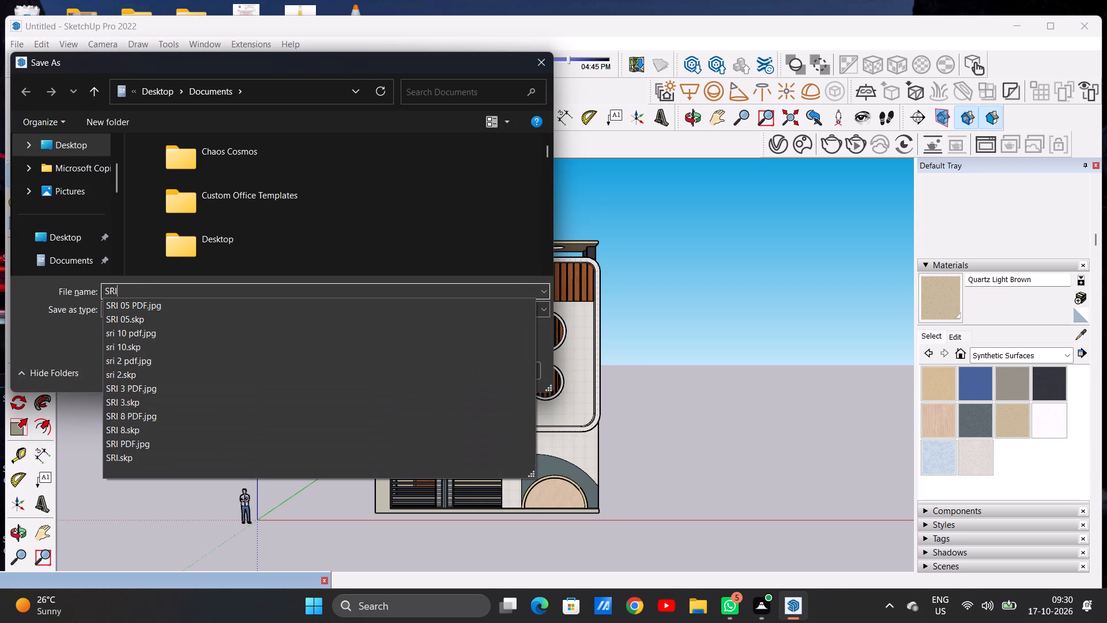
key("BackSpace")
key("BackSpace")
key("BackSpace")
key("BackSpace")
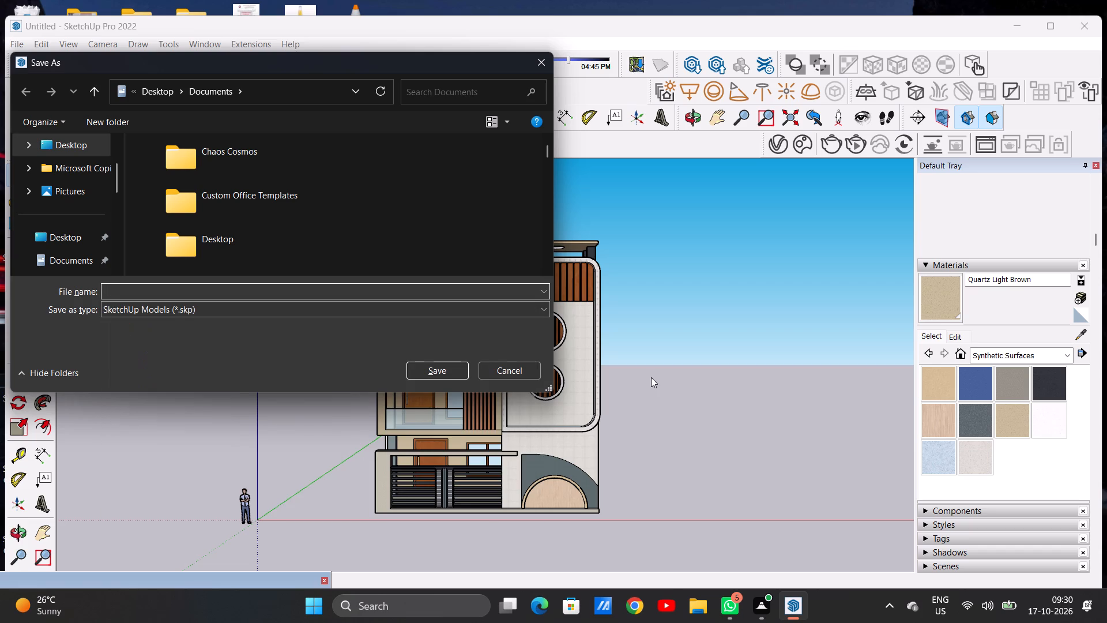
type("SAI")
key("space")
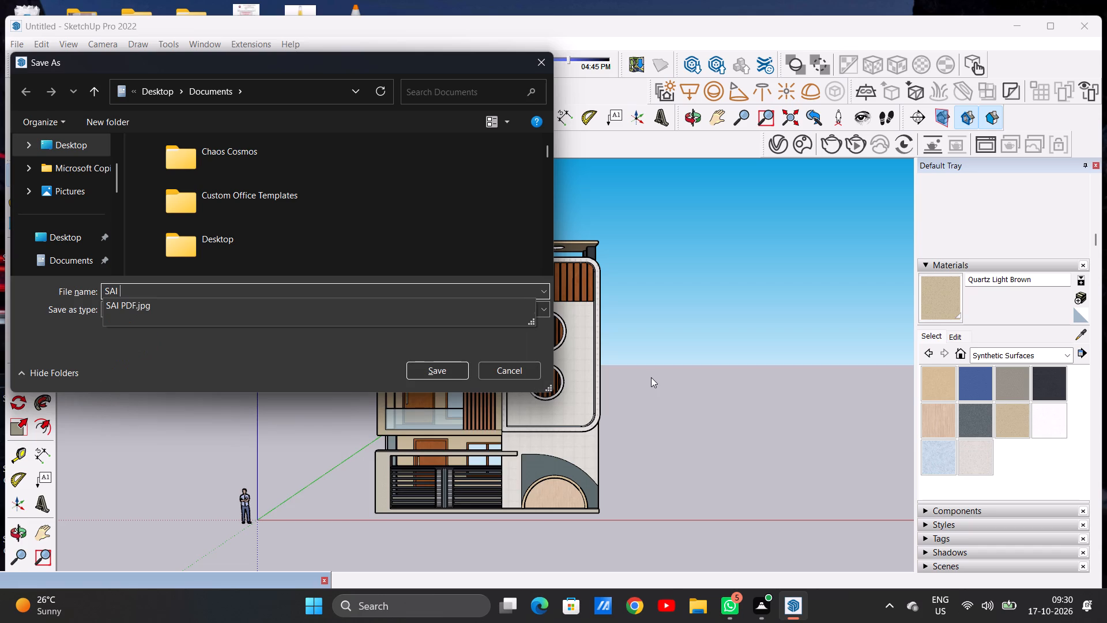
key("2")
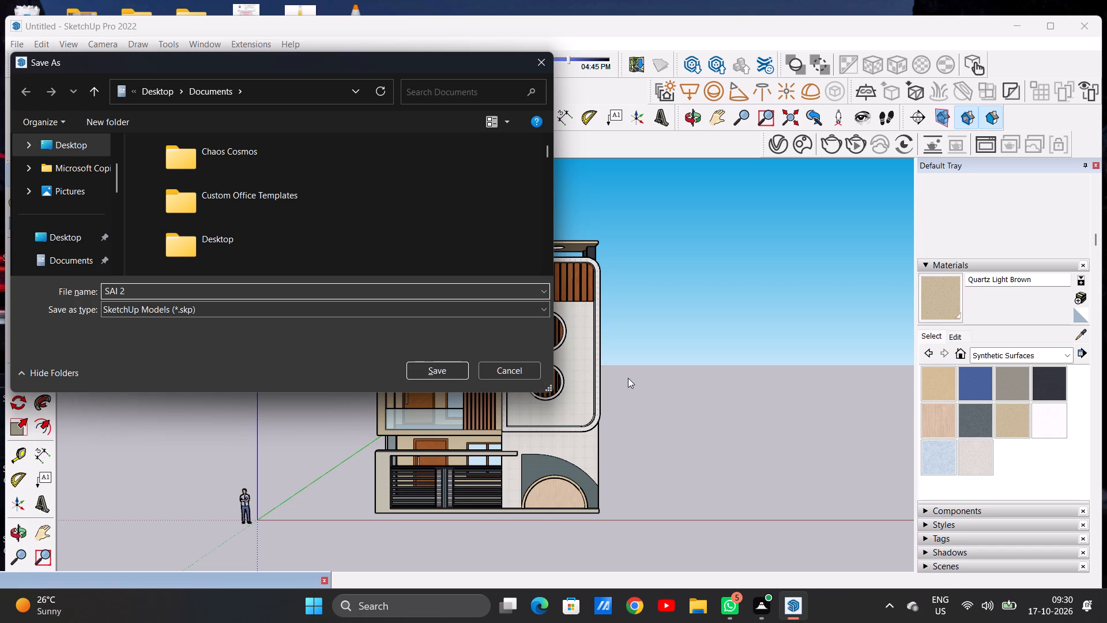
left_click(449, 364)
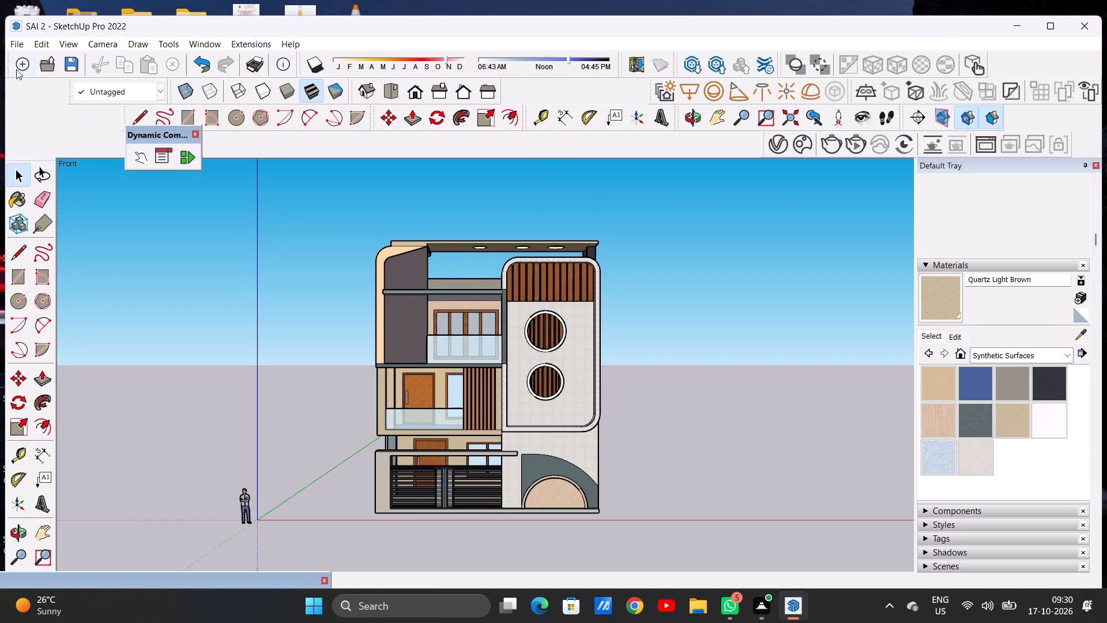
Export the front view as a 2D JPEG image named SAI 2 PDF in the Documents folder.
left_click(20, 43)
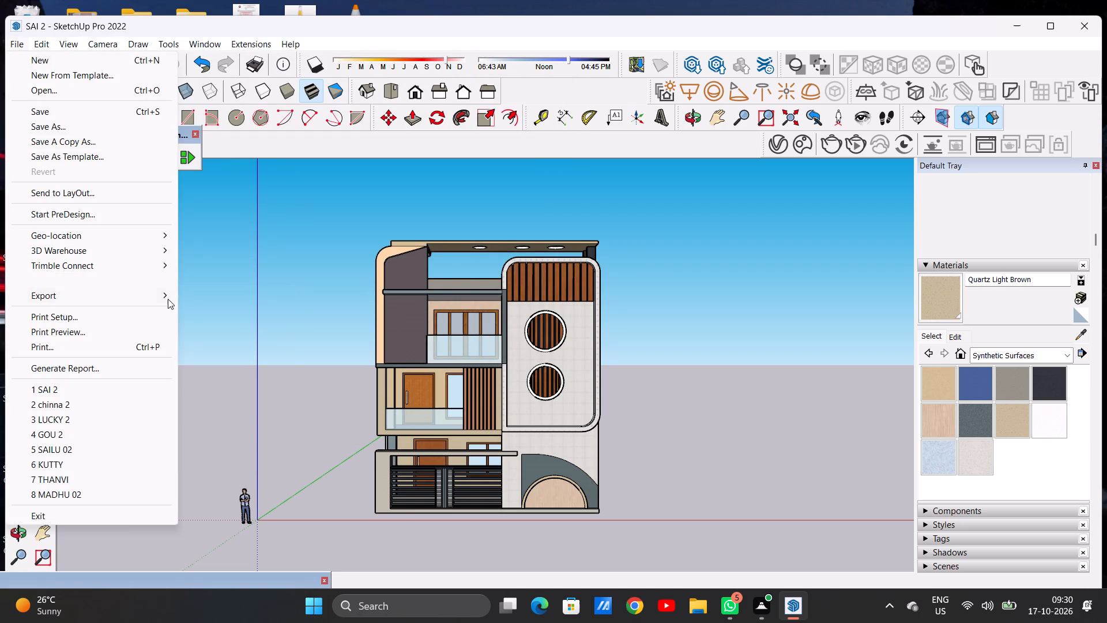
left_click(198, 307)
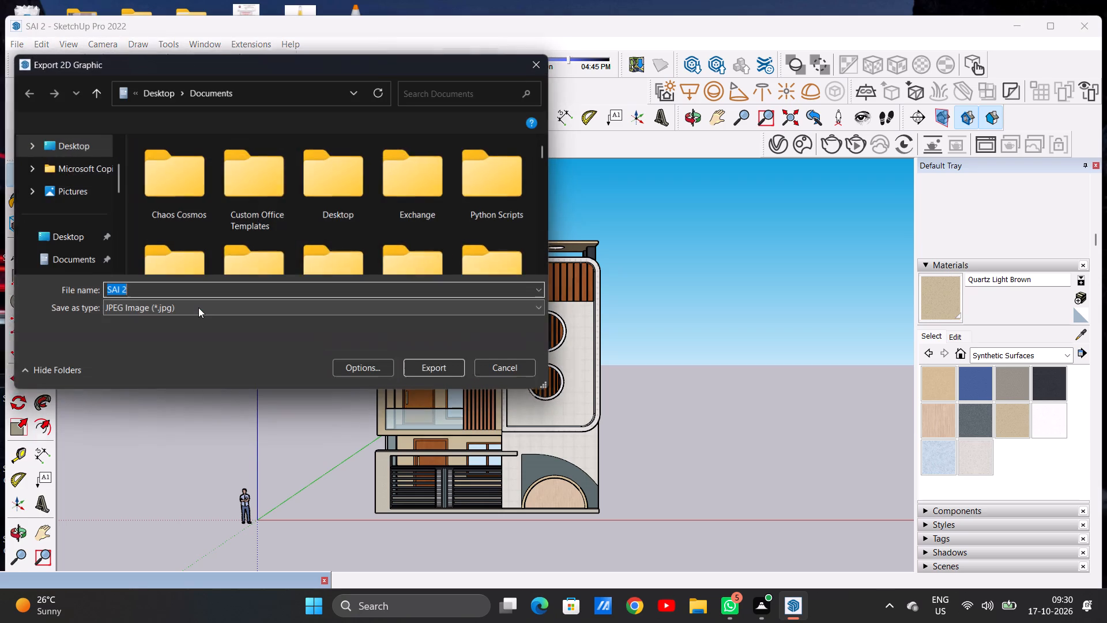
left_click(198, 291)
key("space")
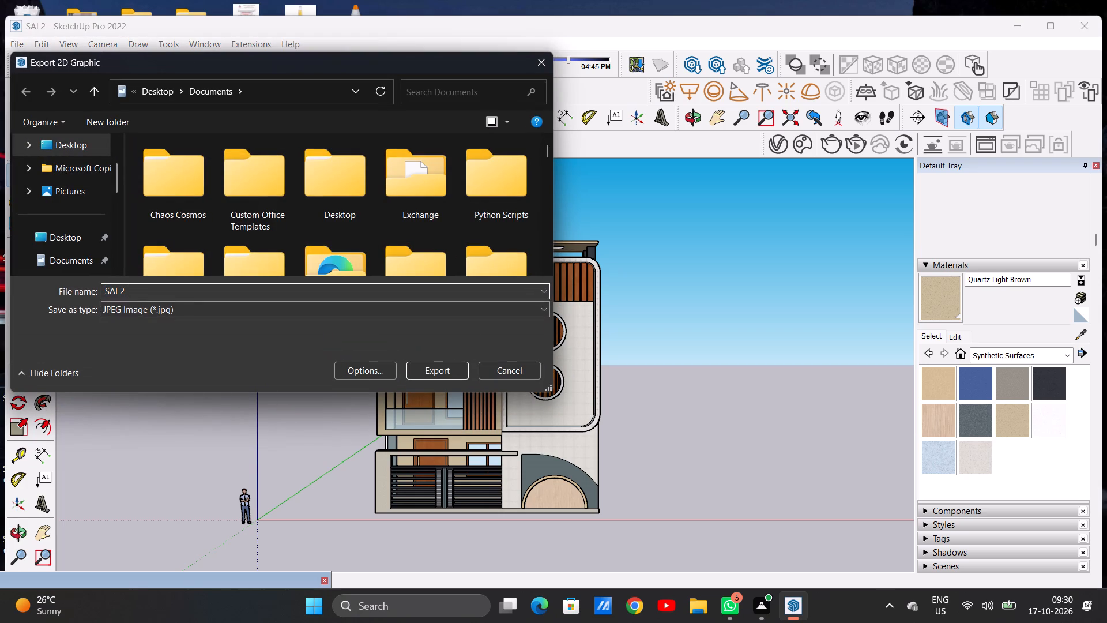
type("PDF")
left_click(430, 368)
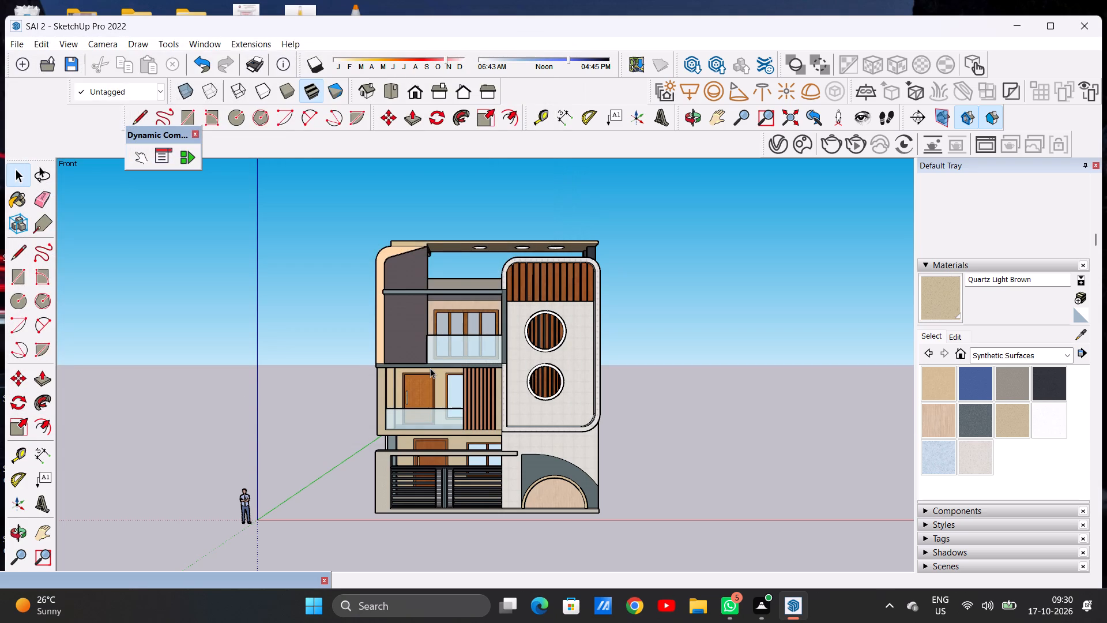